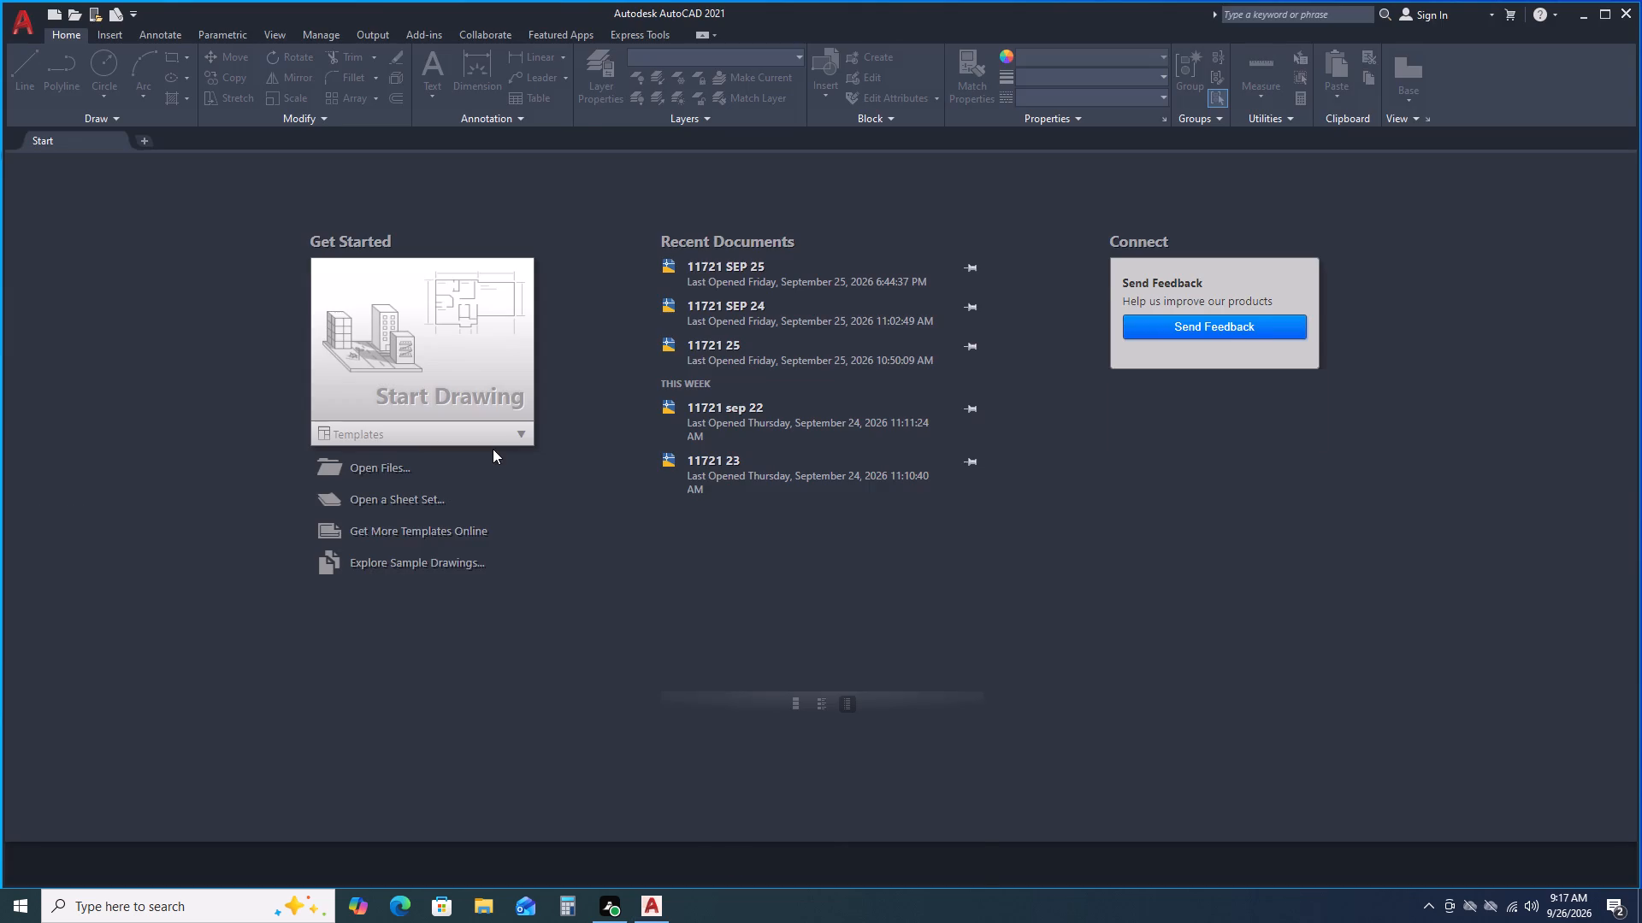
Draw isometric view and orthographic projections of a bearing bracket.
Start a new blank drawing.
click(435, 337)
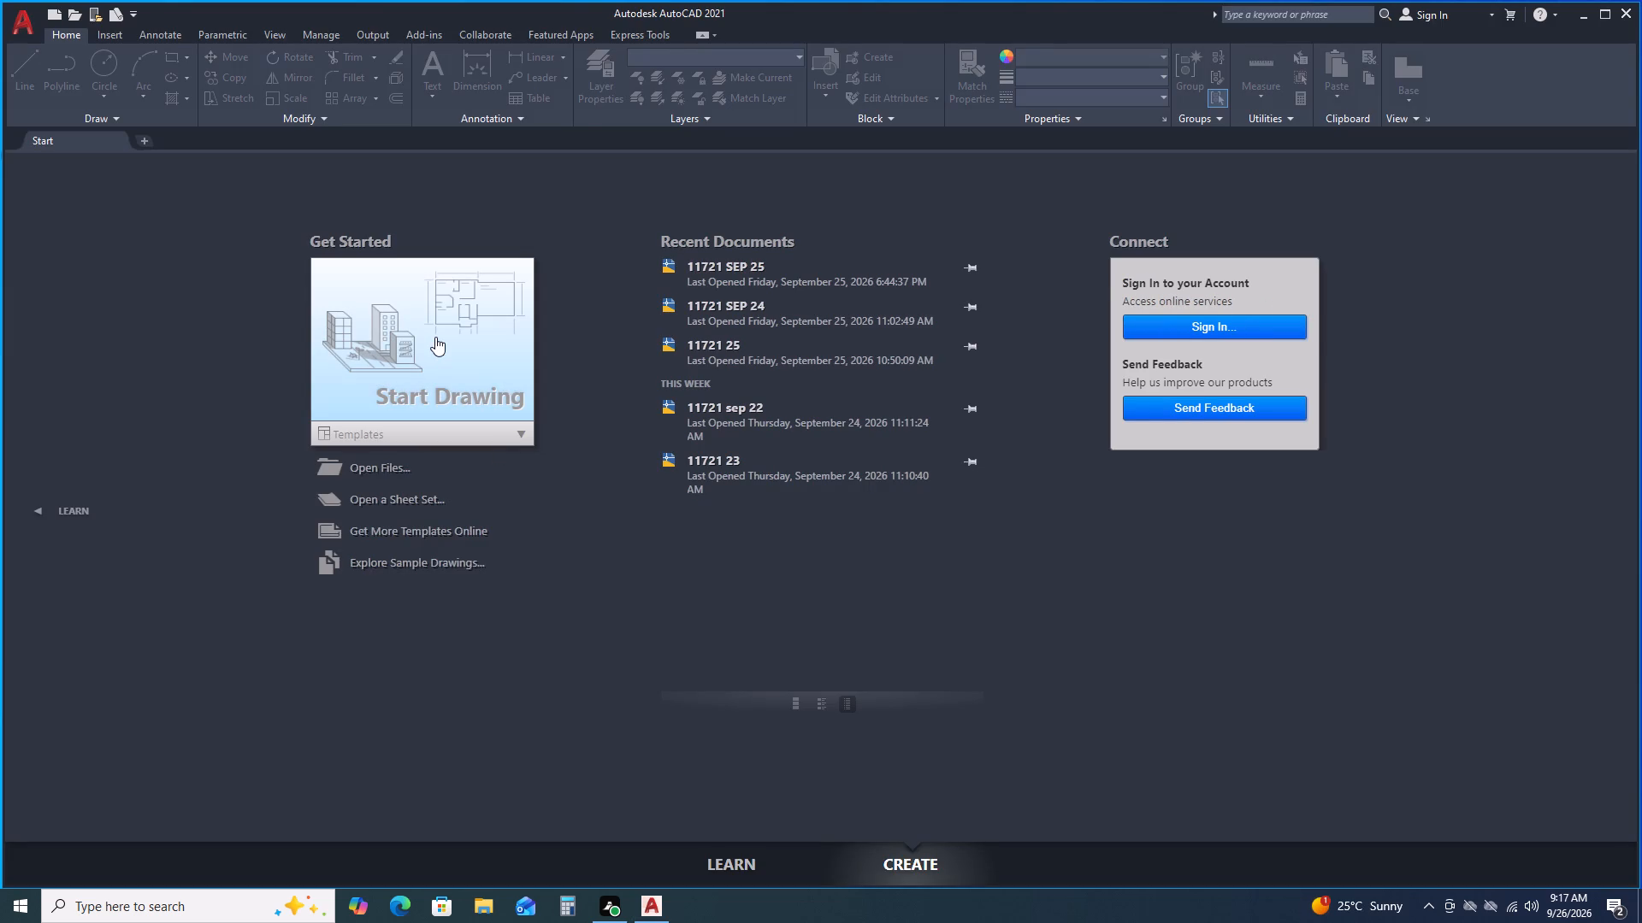
click(430, 338)
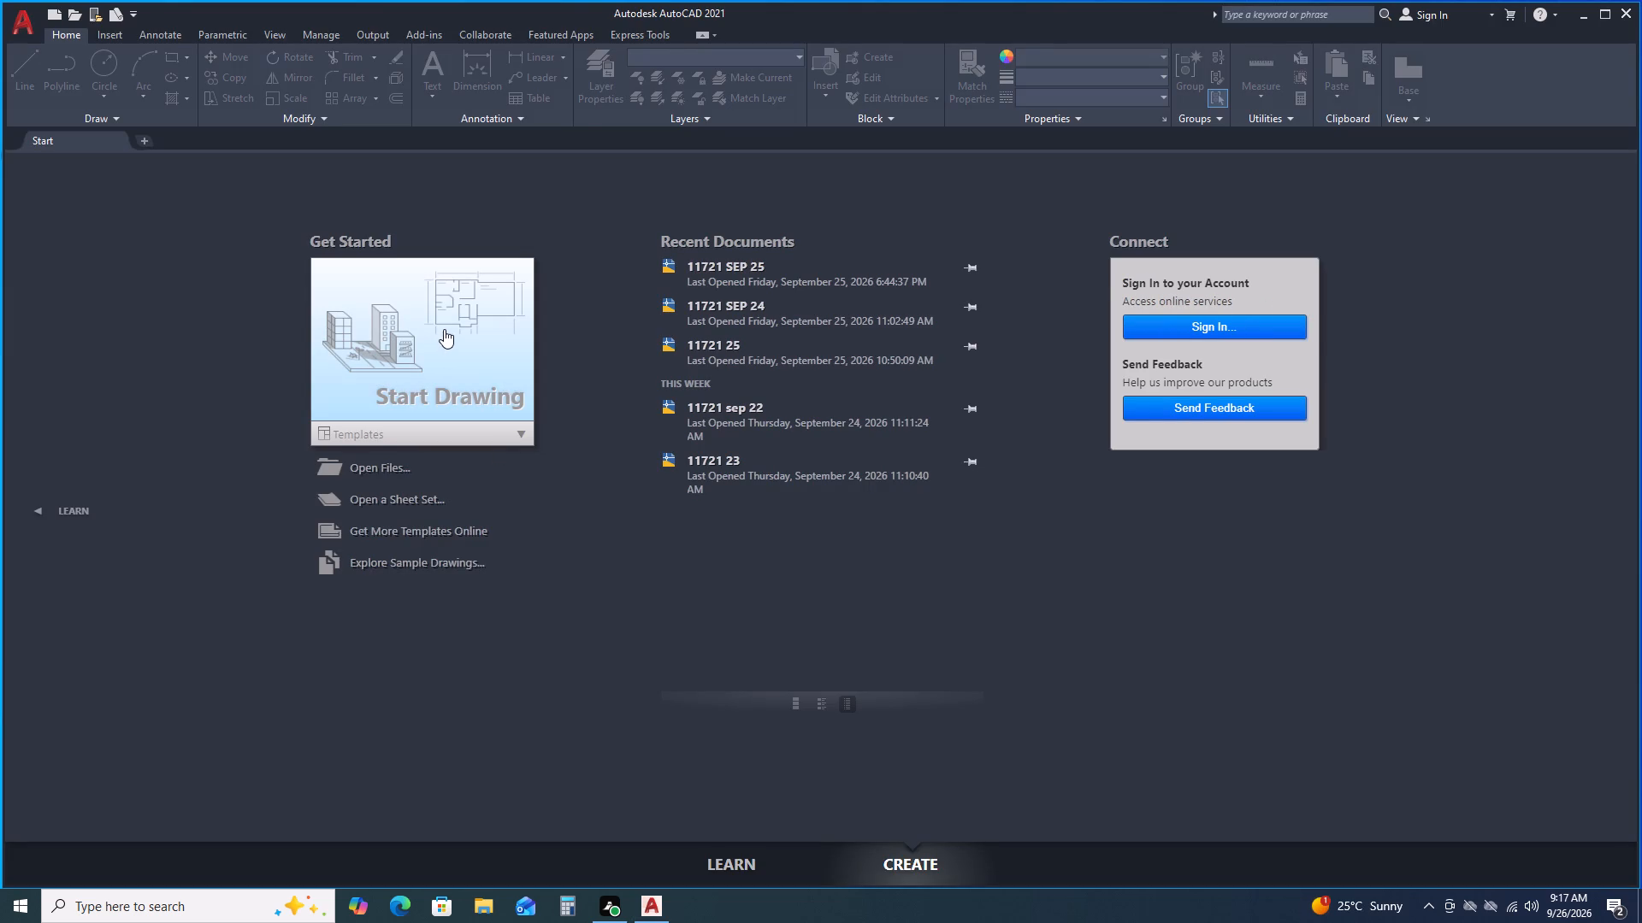
click(449, 340)
click(449, 340)
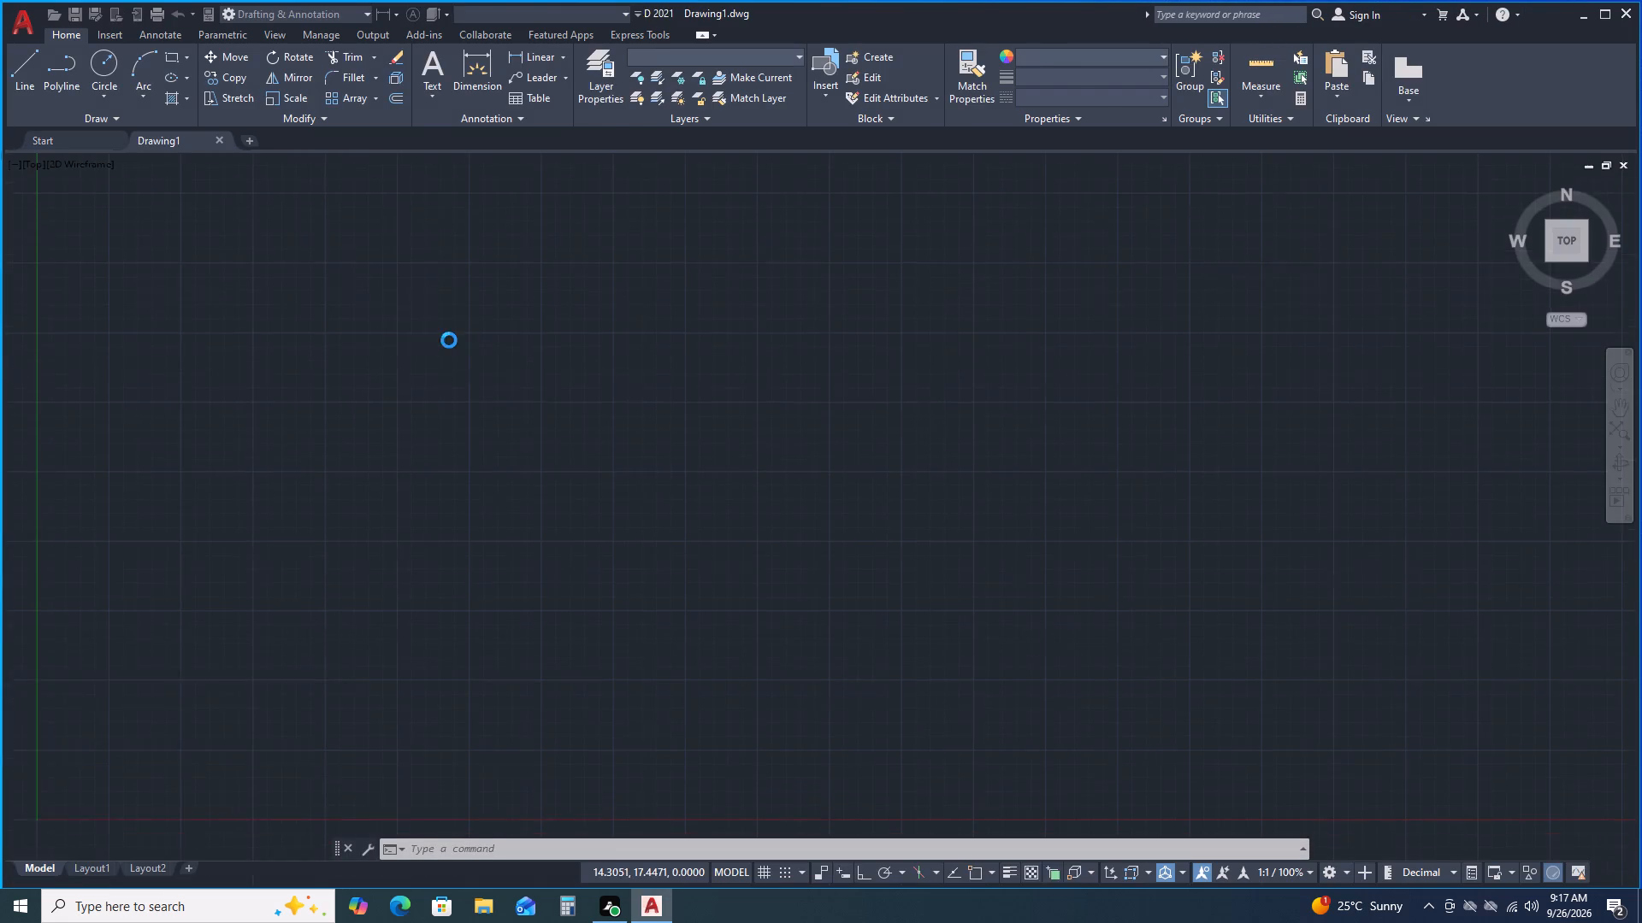
Configure the drawing units to a length precision of 0 and an insertion scale in millimeters.
text(un)
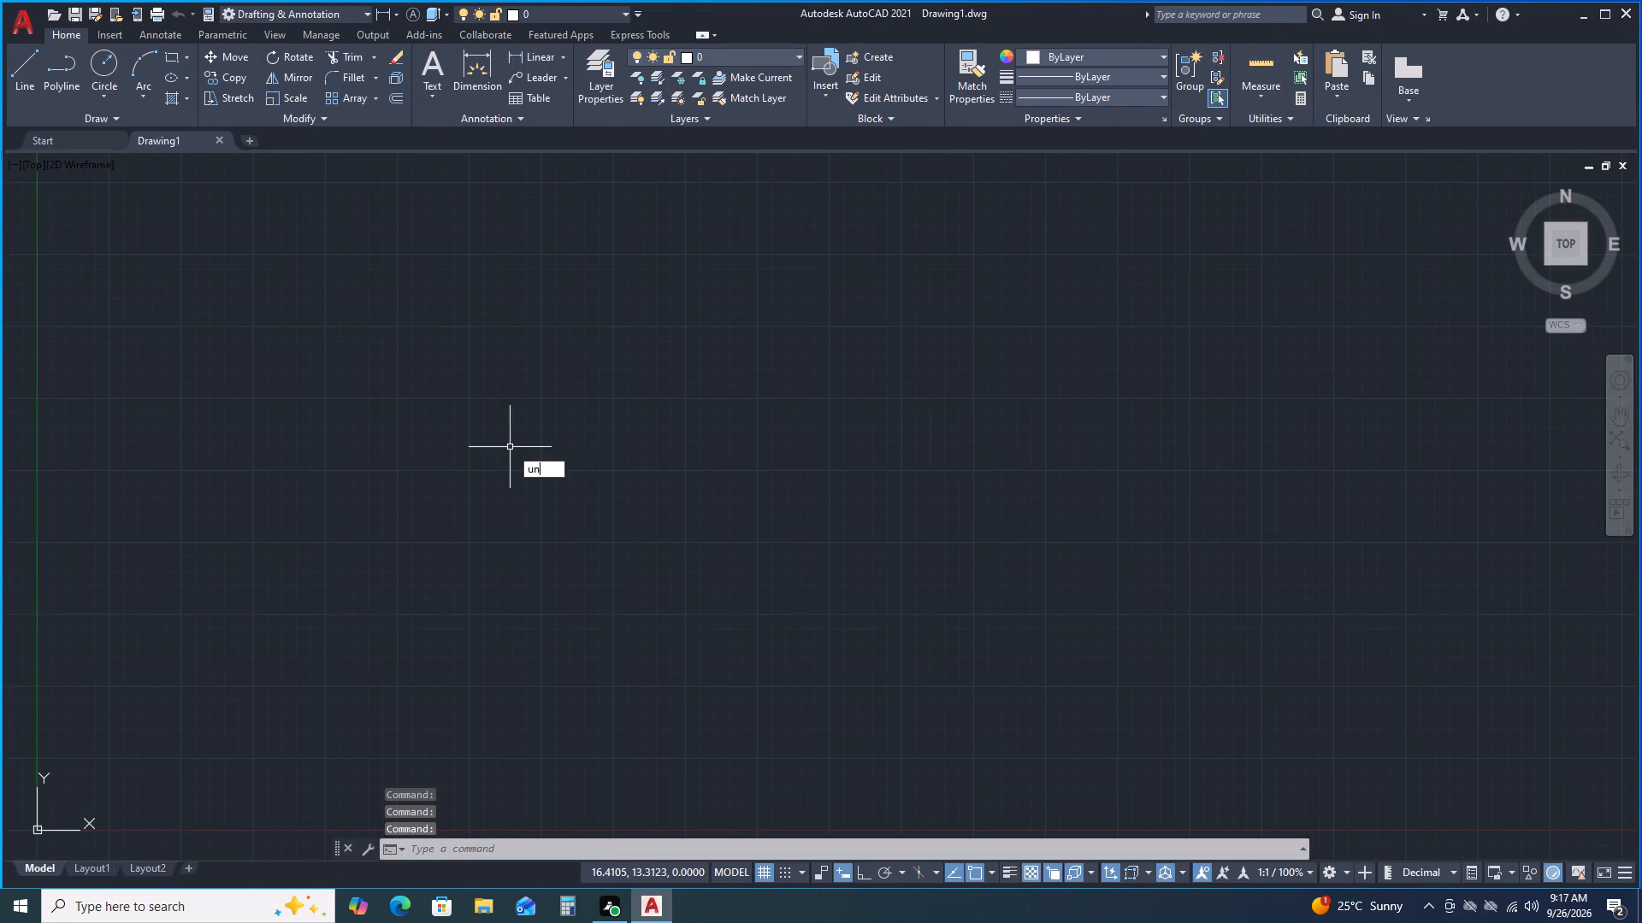
key(Return)
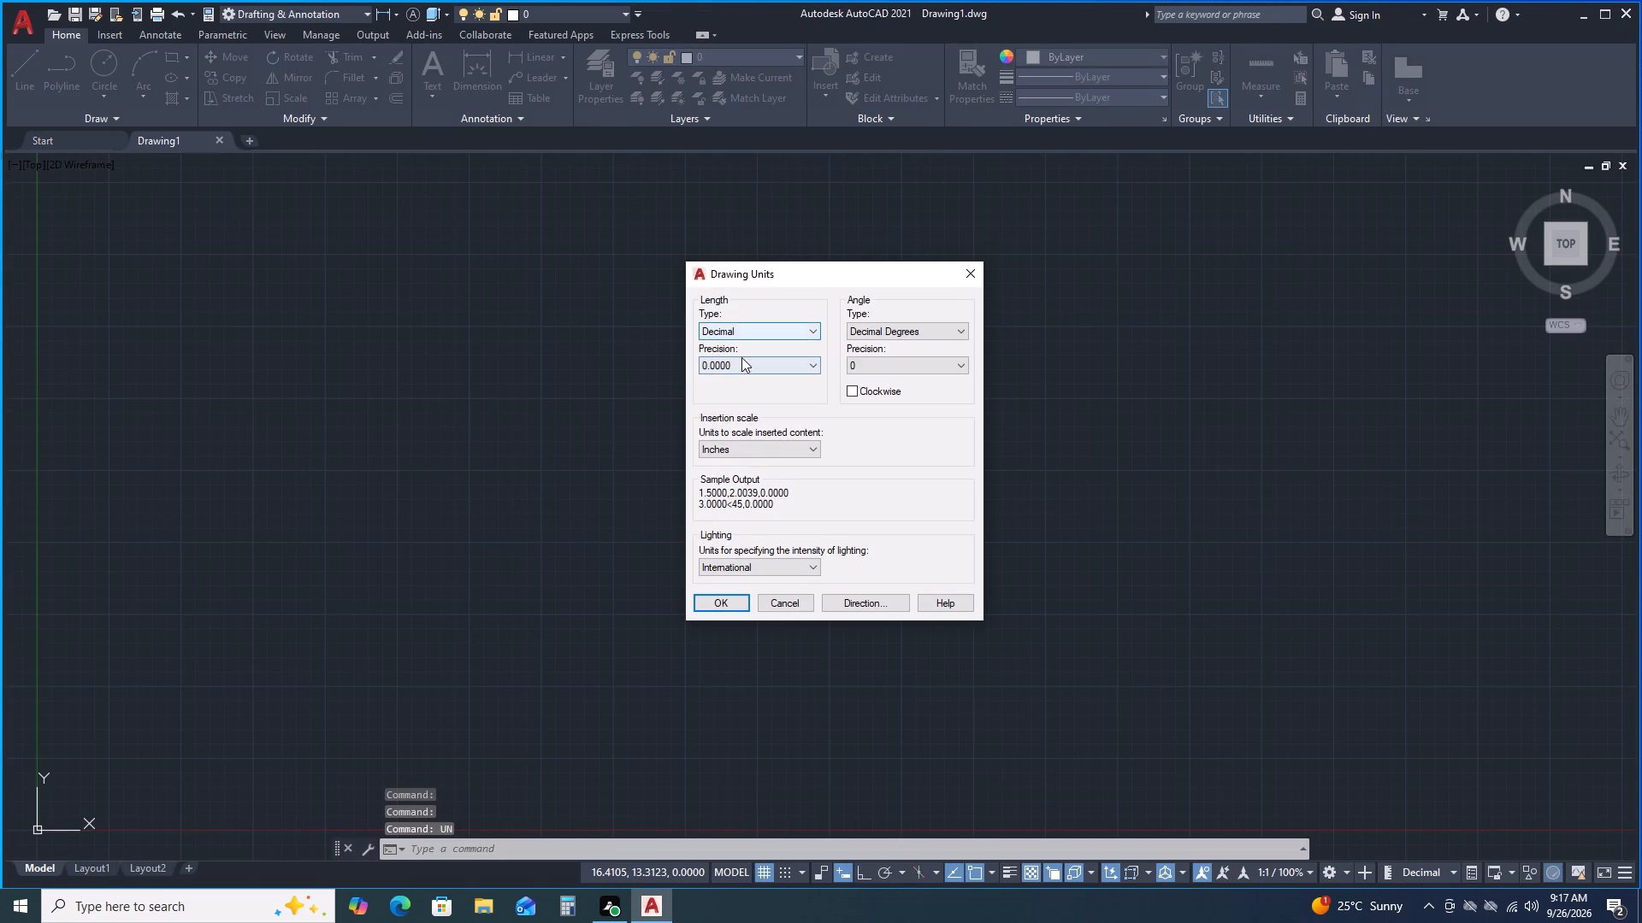
click(743, 359)
click(736, 379)
click(736, 456)
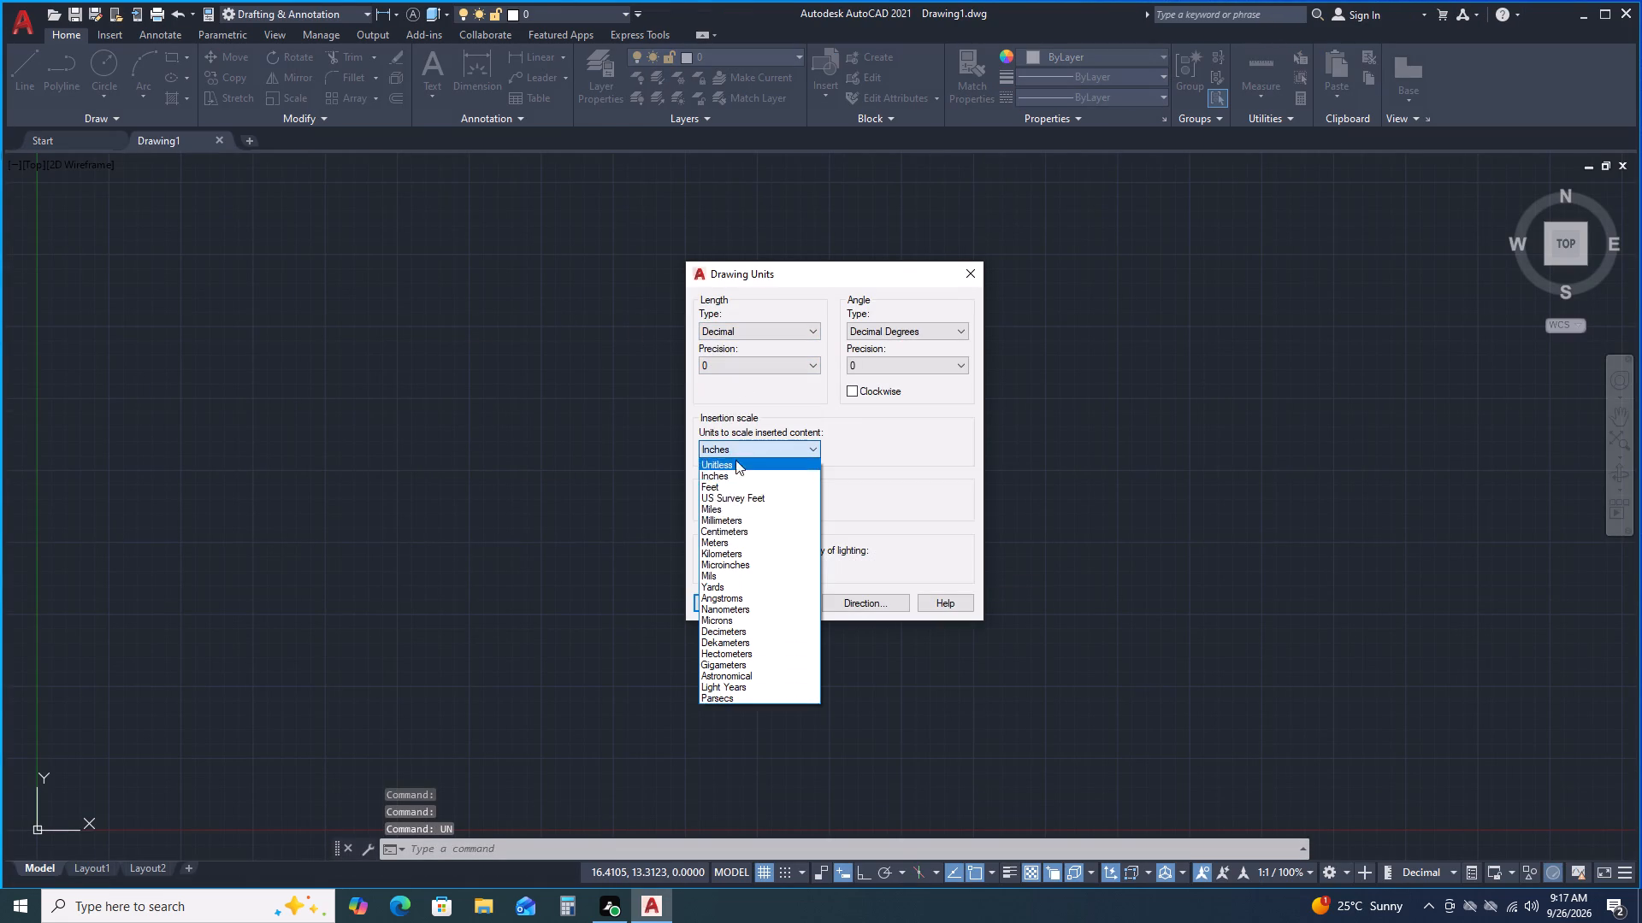
click(719, 517)
click(712, 597)
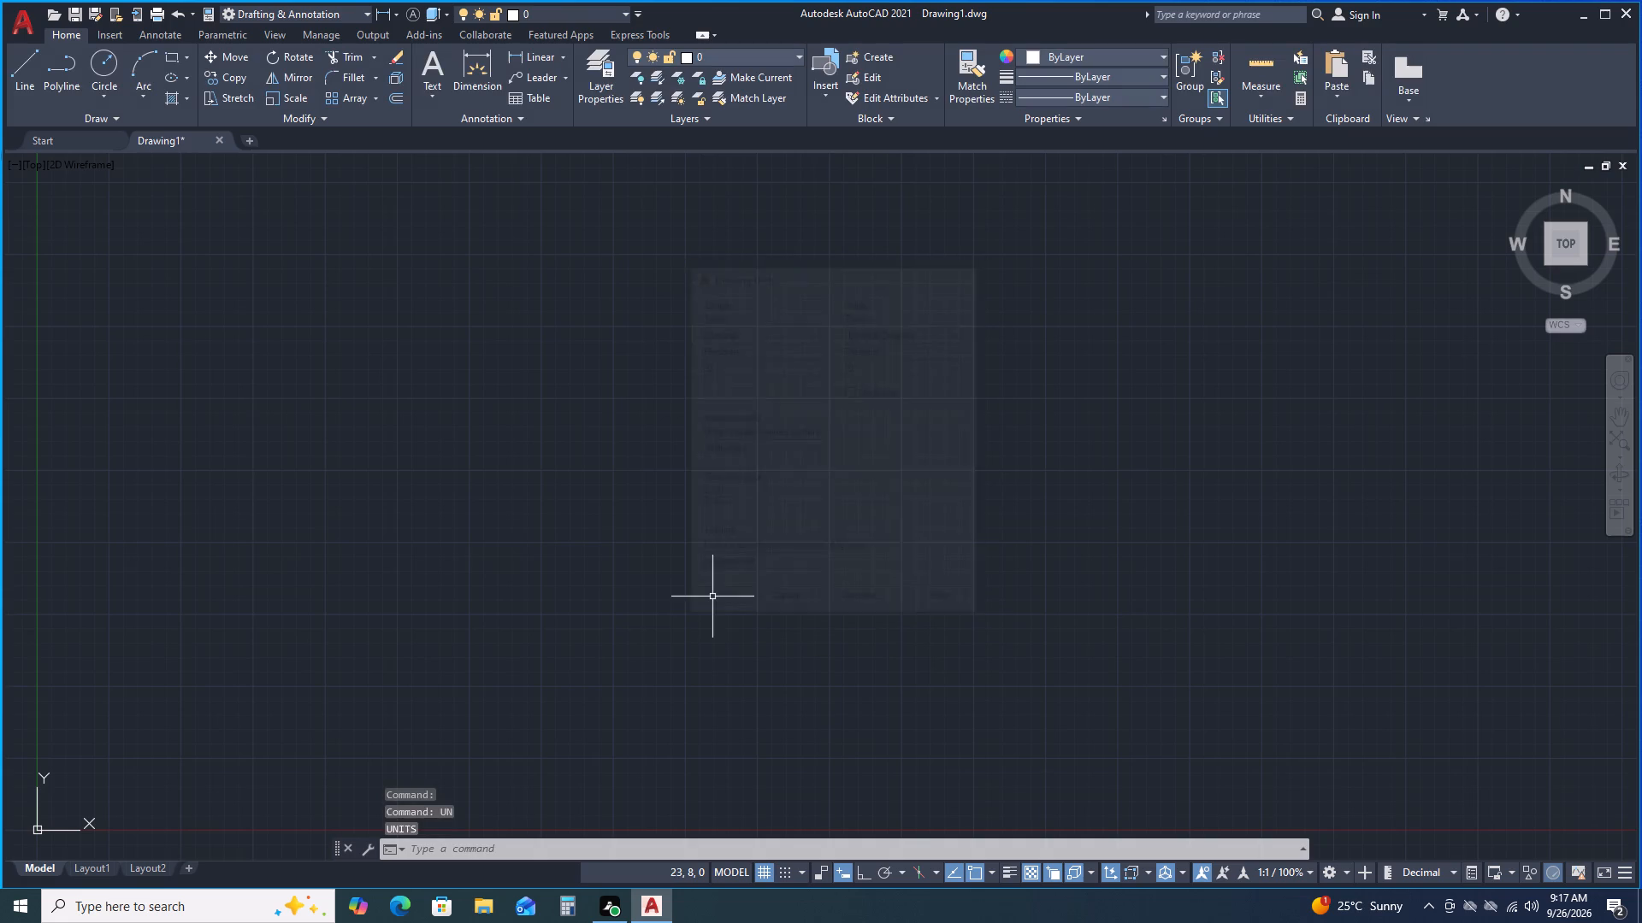
Modify the Standard dimension style to an arrow size of 2 and a text height of 4.
key(d)
key(Return)
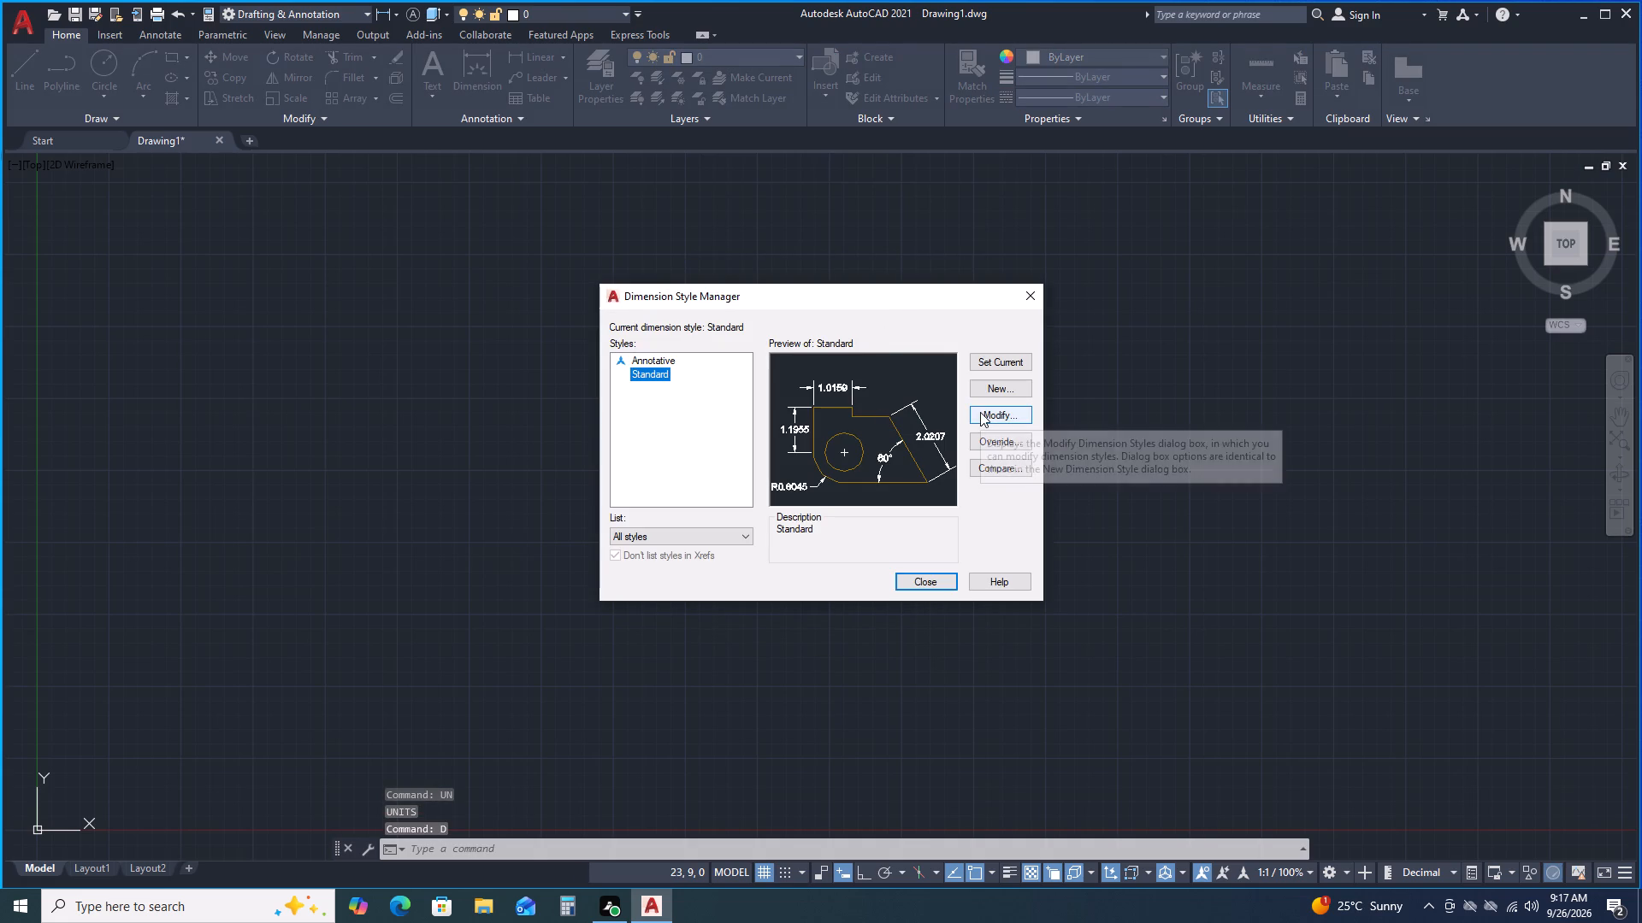
click(980, 412)
click(664, 261)
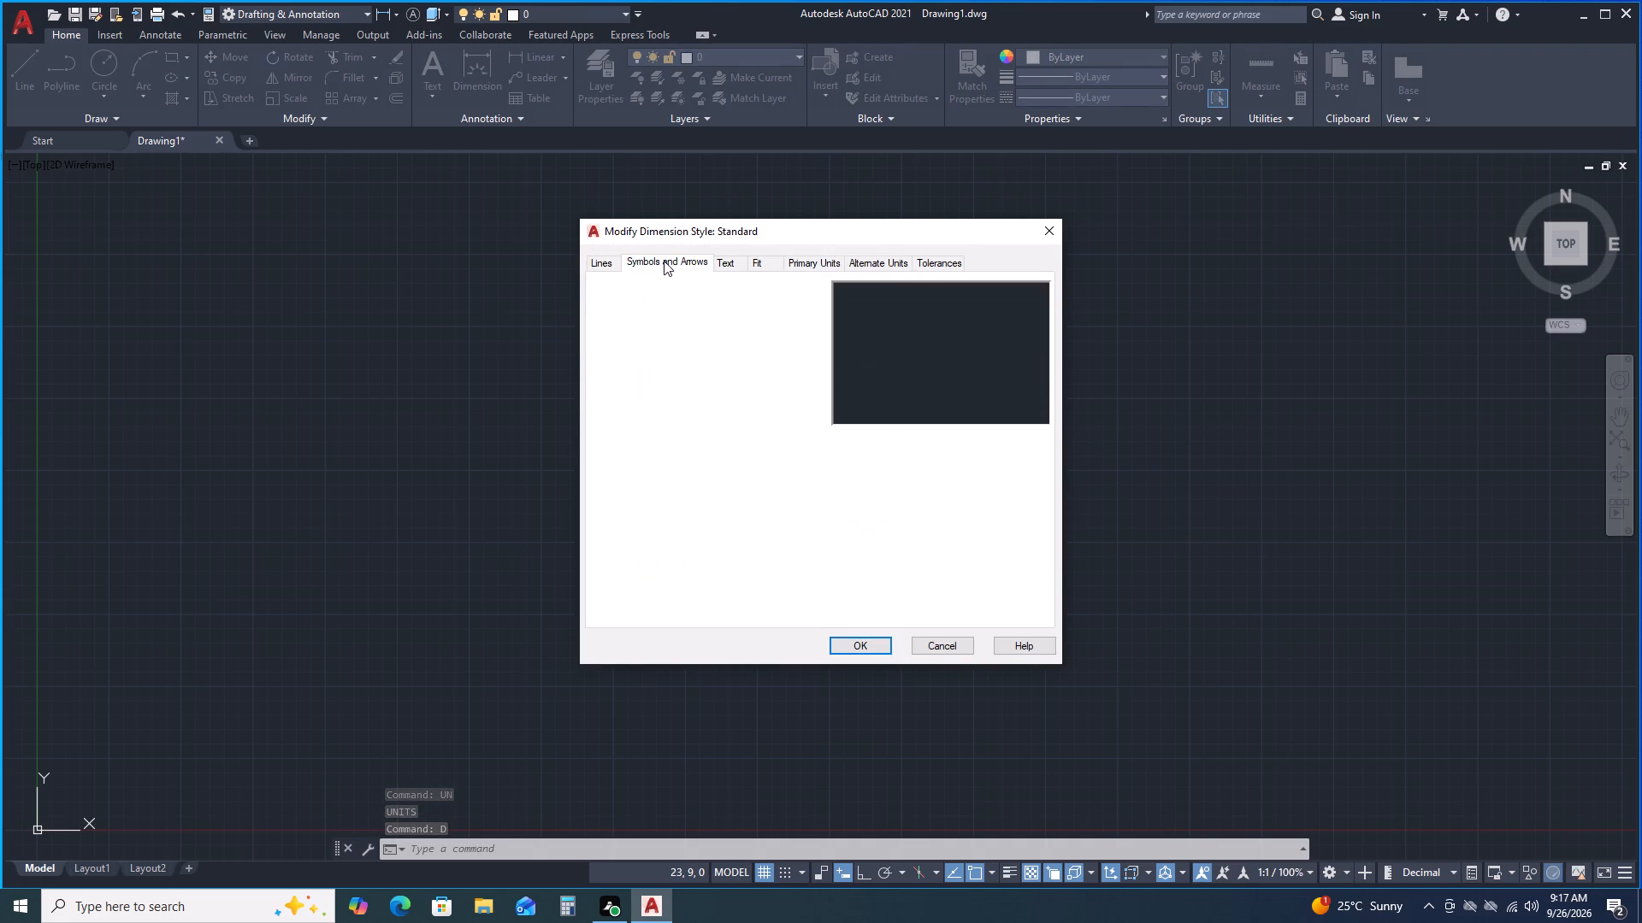
double_click(630, 440)
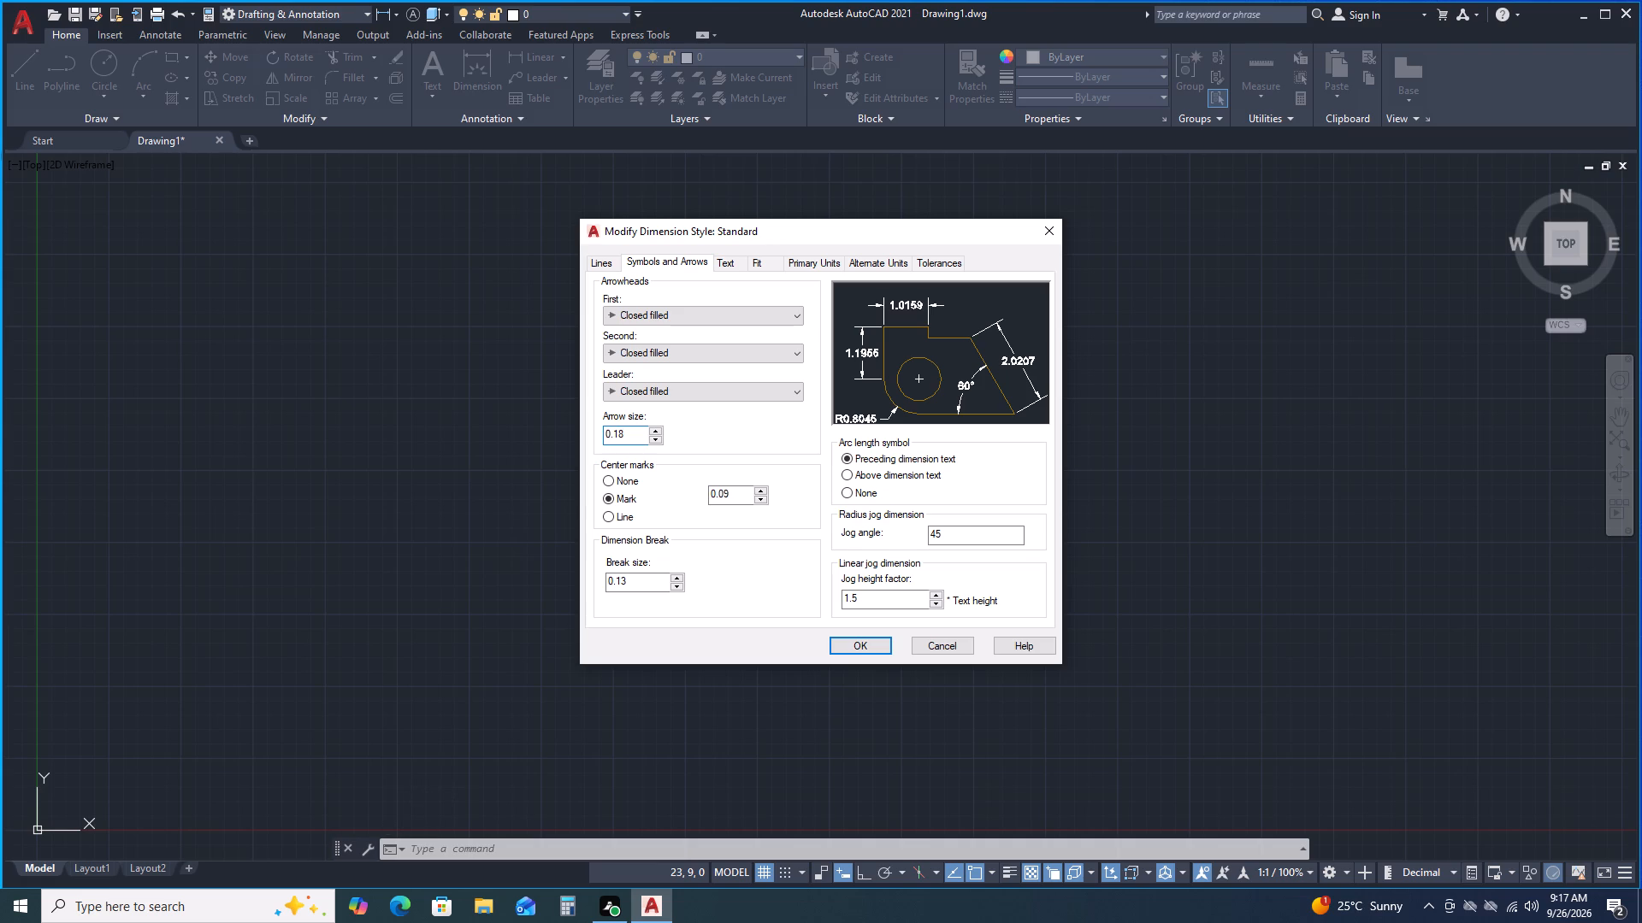
double_click(634, 433)
key(2)
key(Return)
click(728, 260)
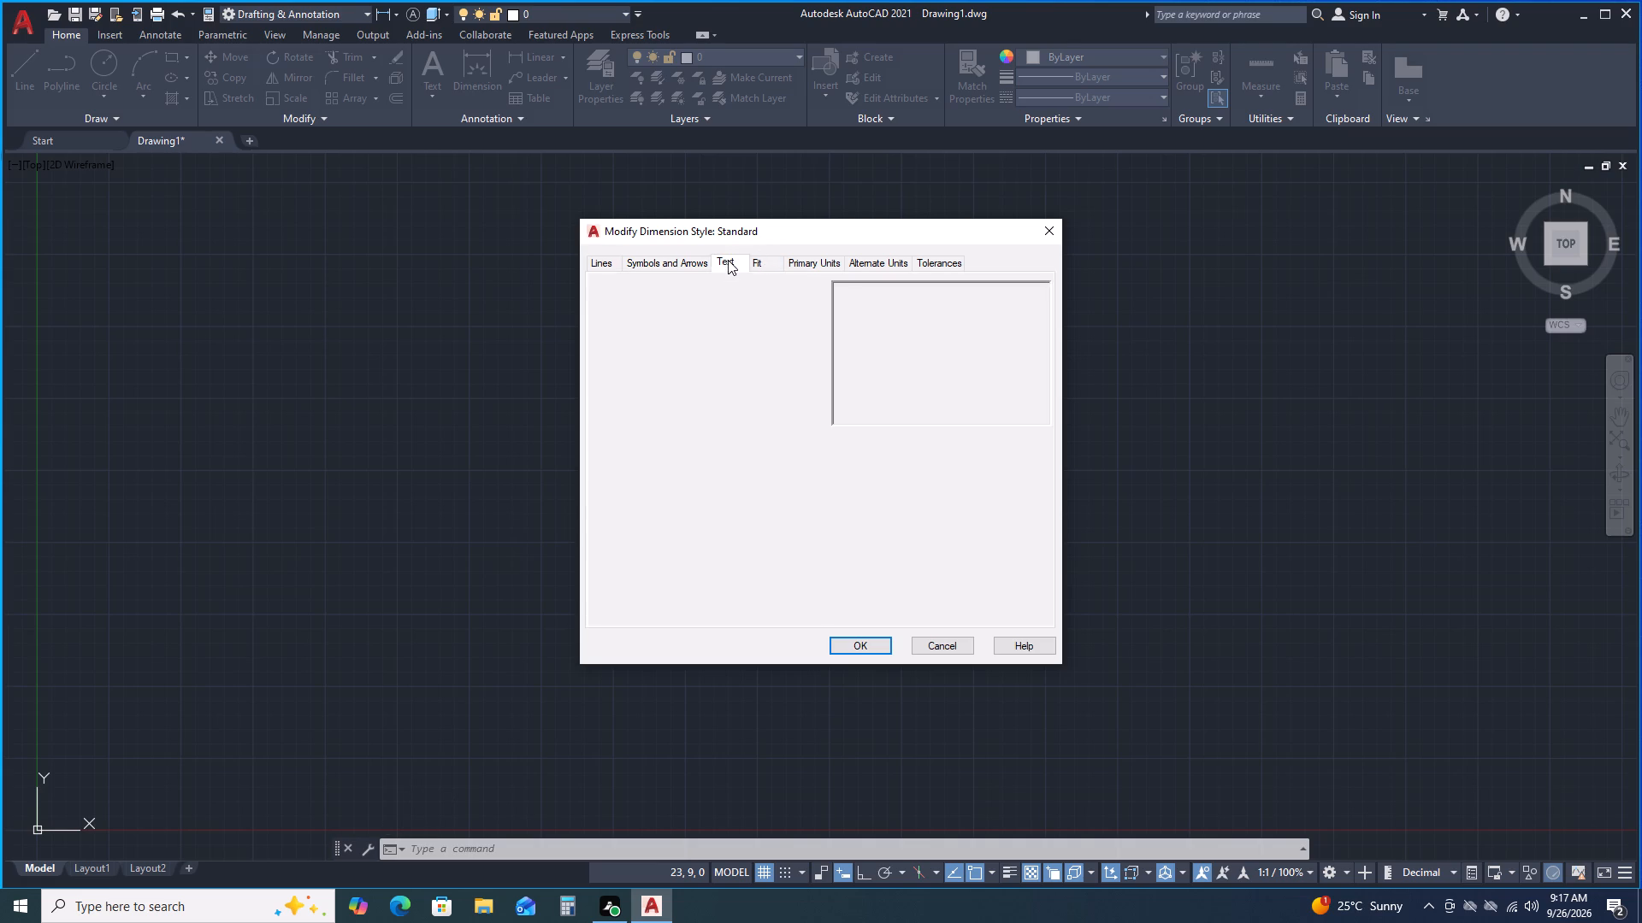
double_click(786, 387)
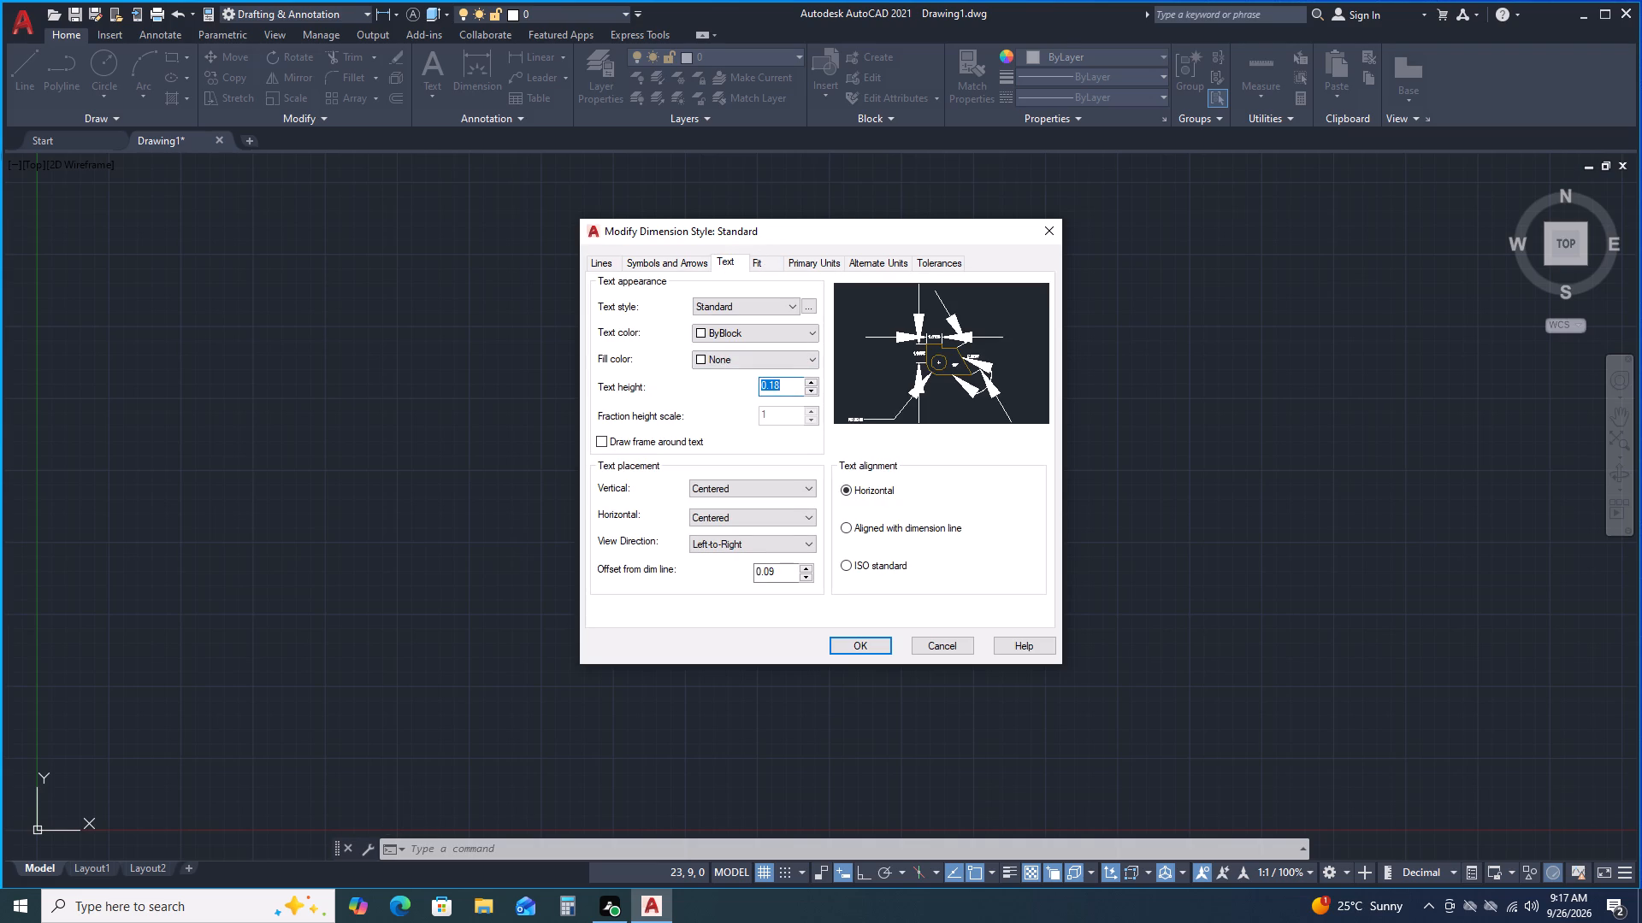
key(4)
key(Return)
Set the Standard style's linear dimension precision to 0 and make the style current.
click(825, 265)
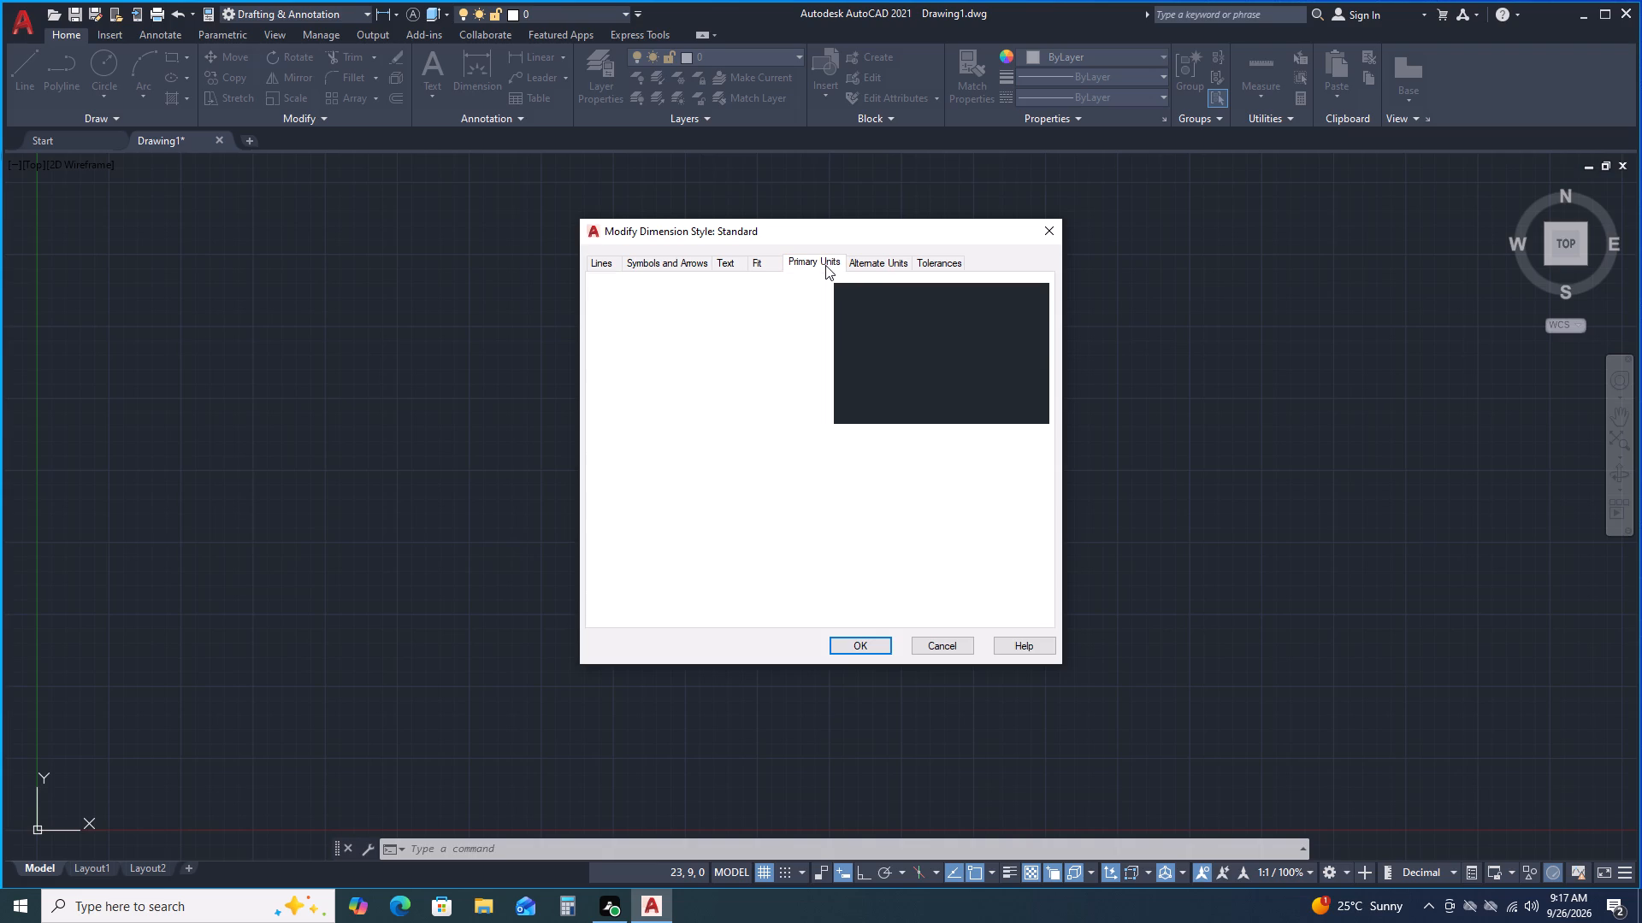
click(794, 320)
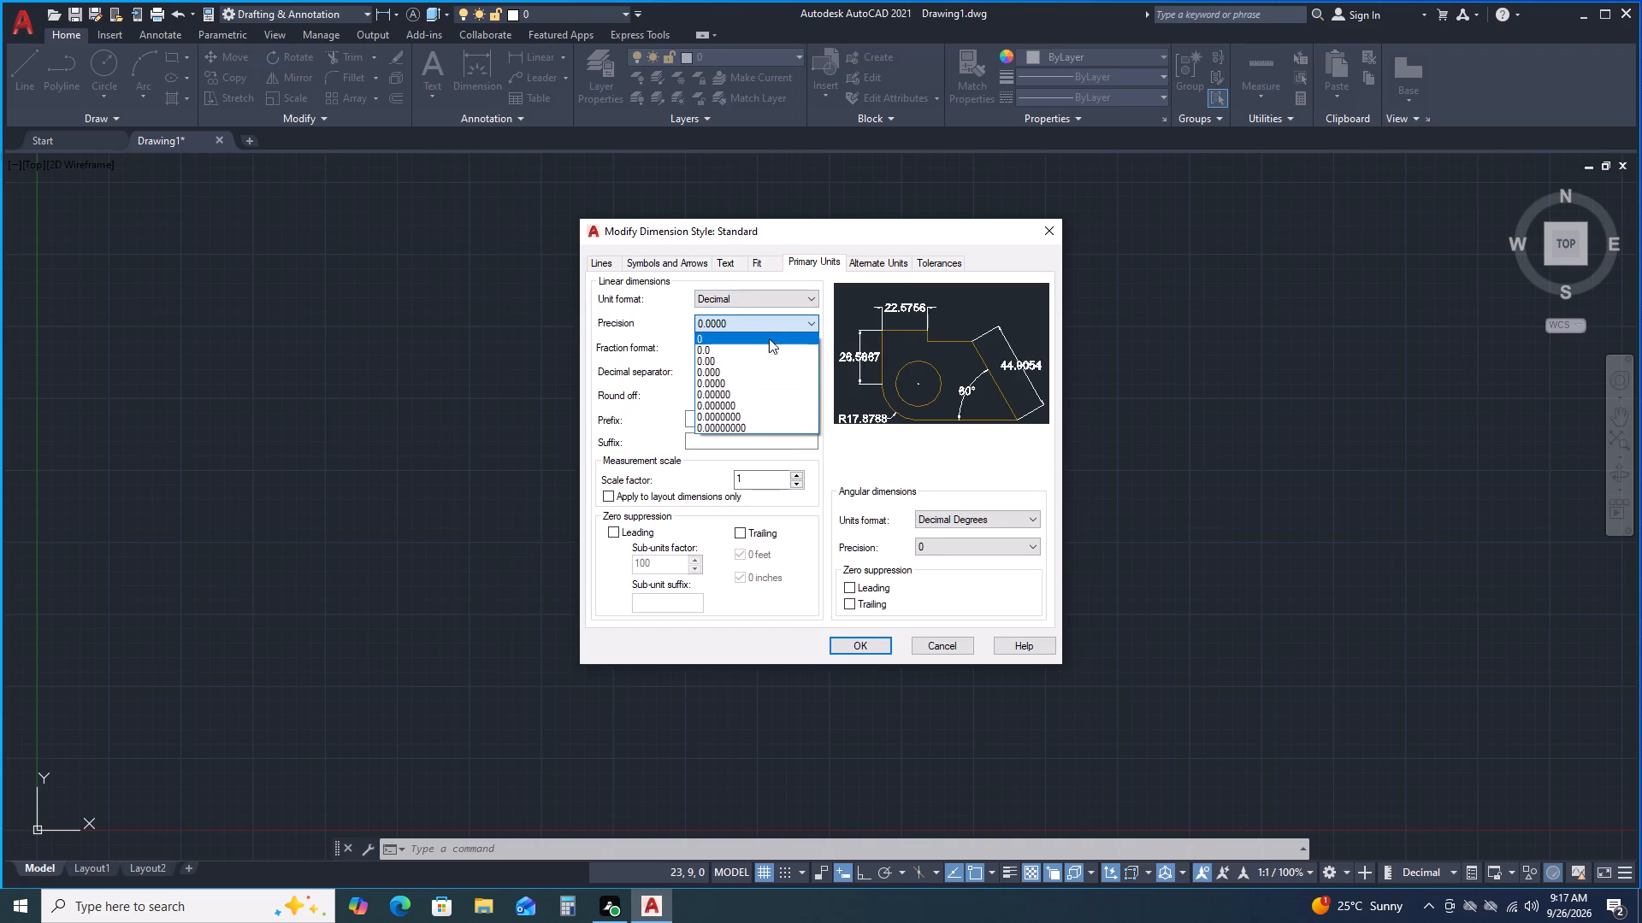
click(767, 340)
click(844, 642)
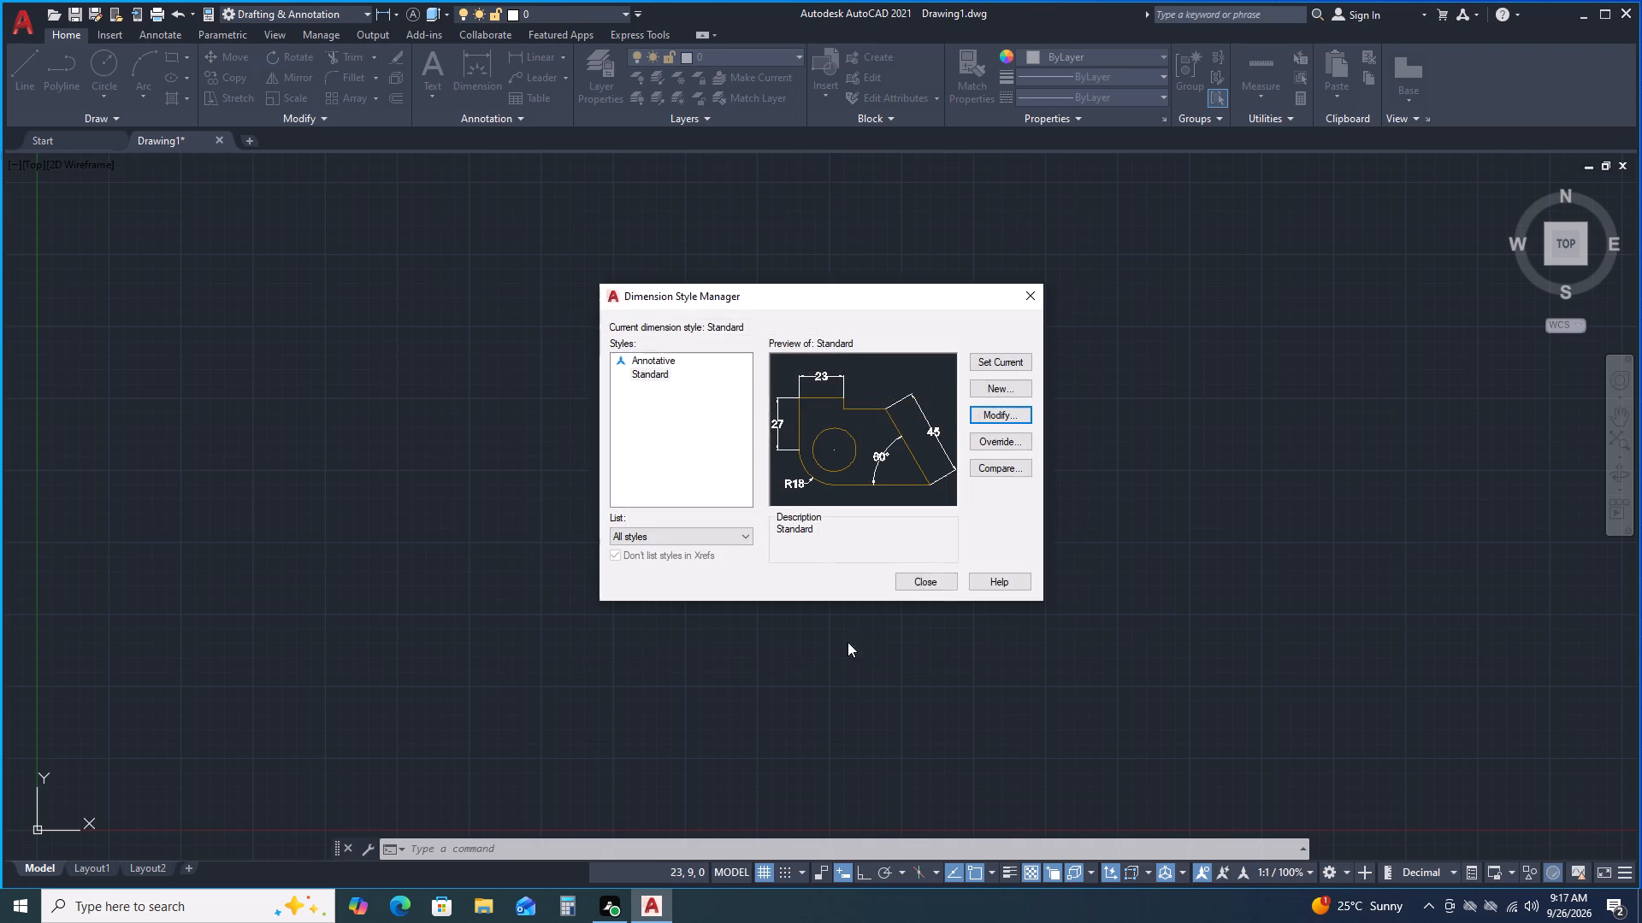
click(1004, 362)
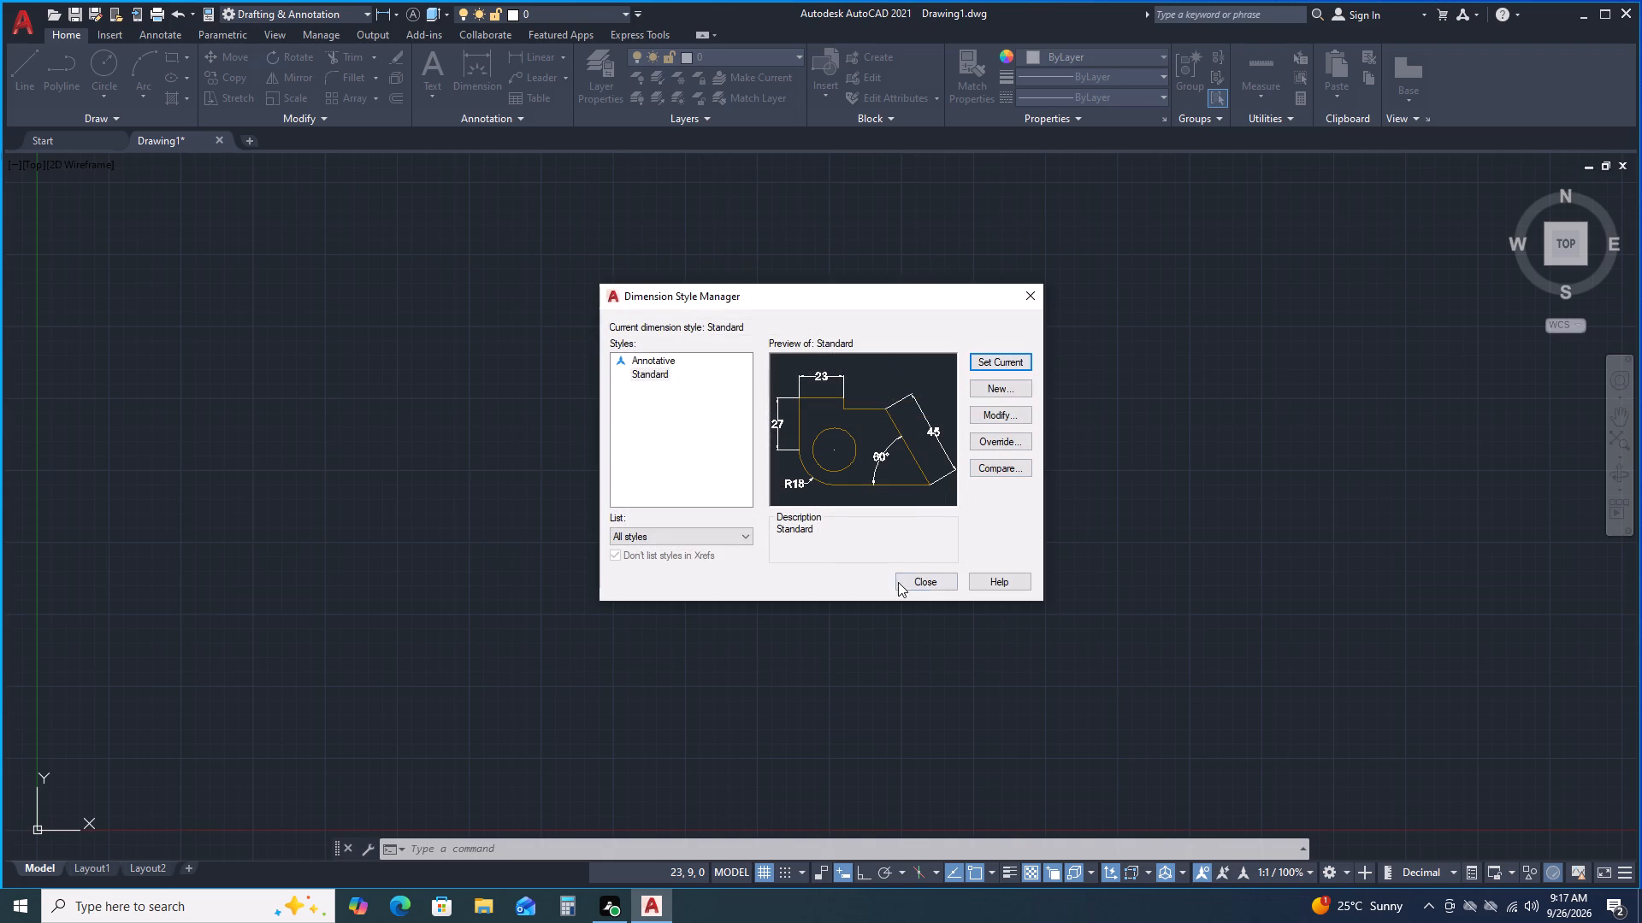
click(907, 588)
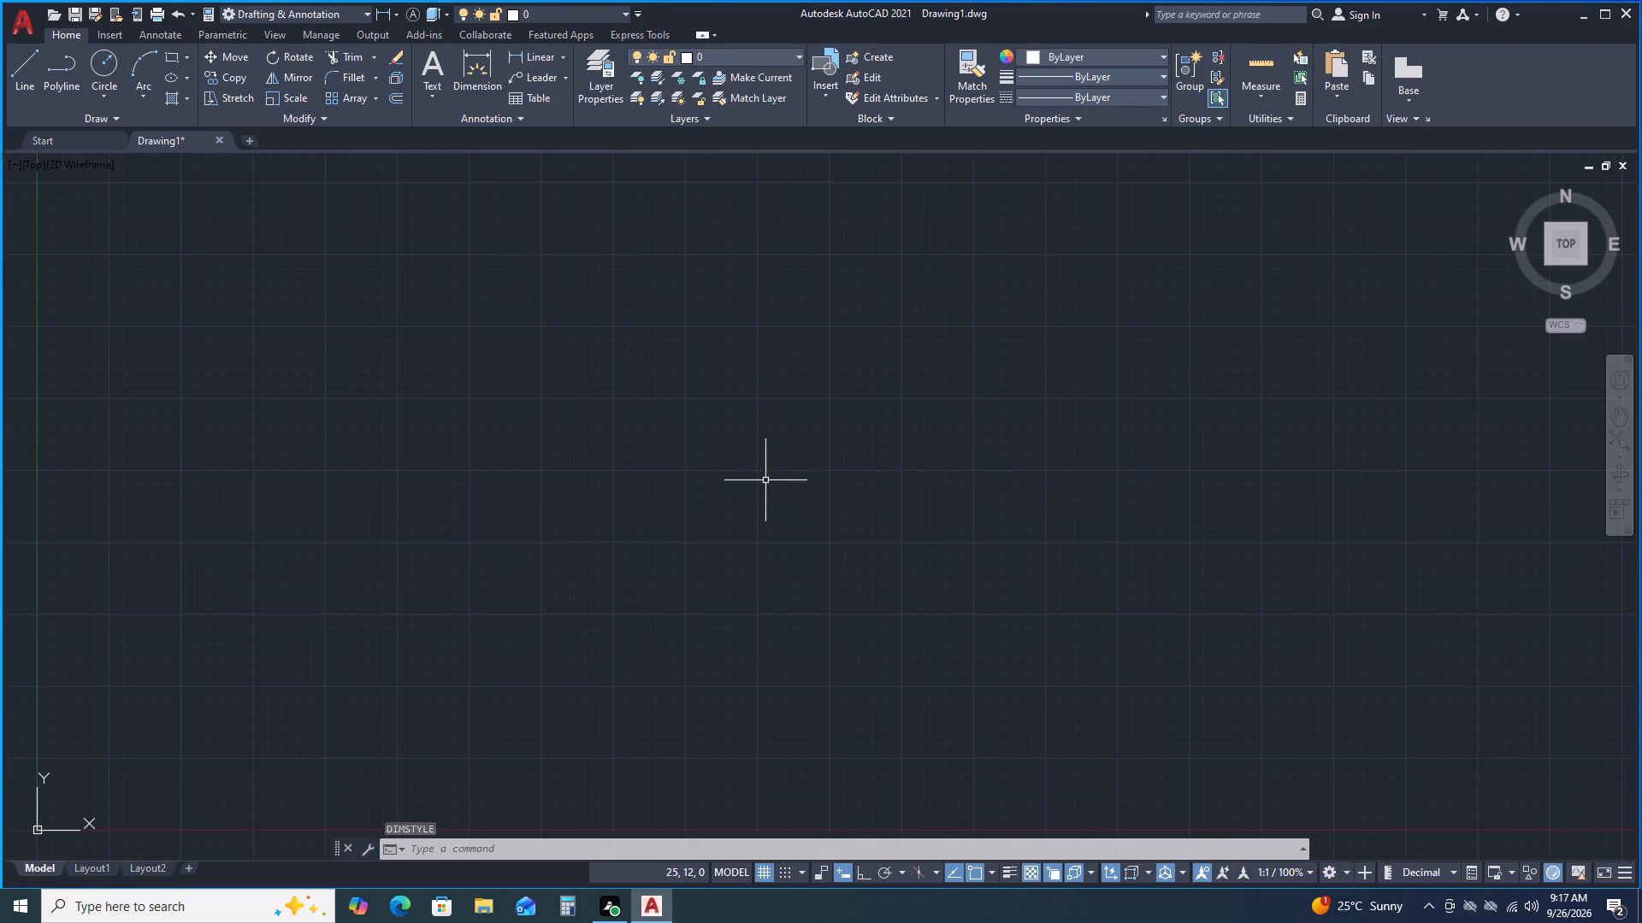
Switch the workspace to 3D Modeling.
click(1345, 868)
click(1367, 764)
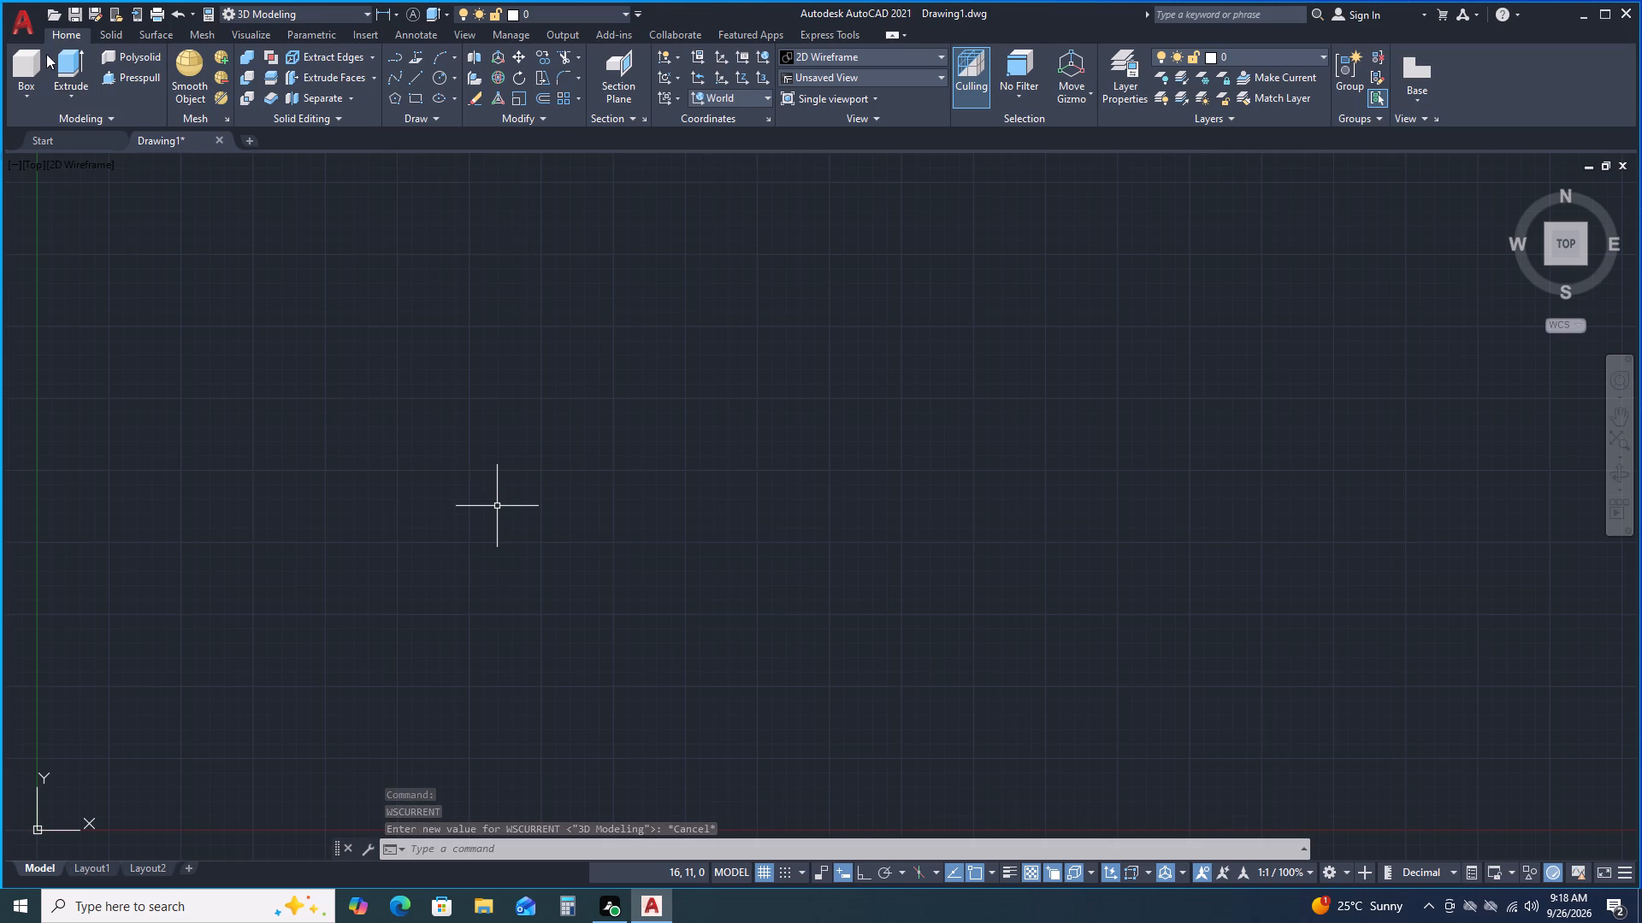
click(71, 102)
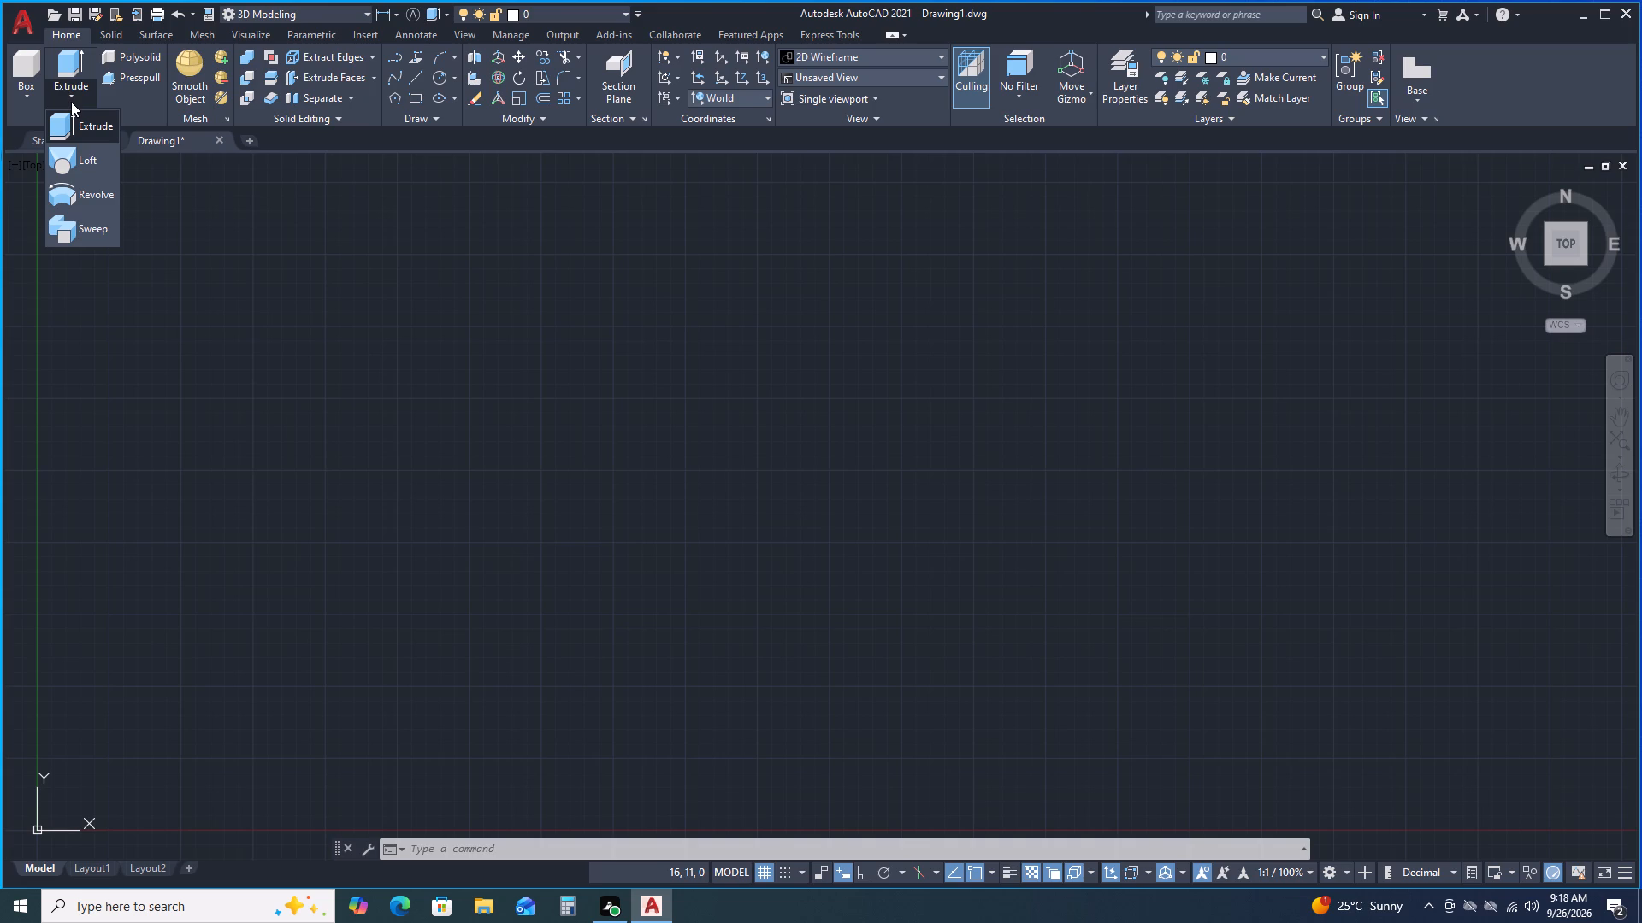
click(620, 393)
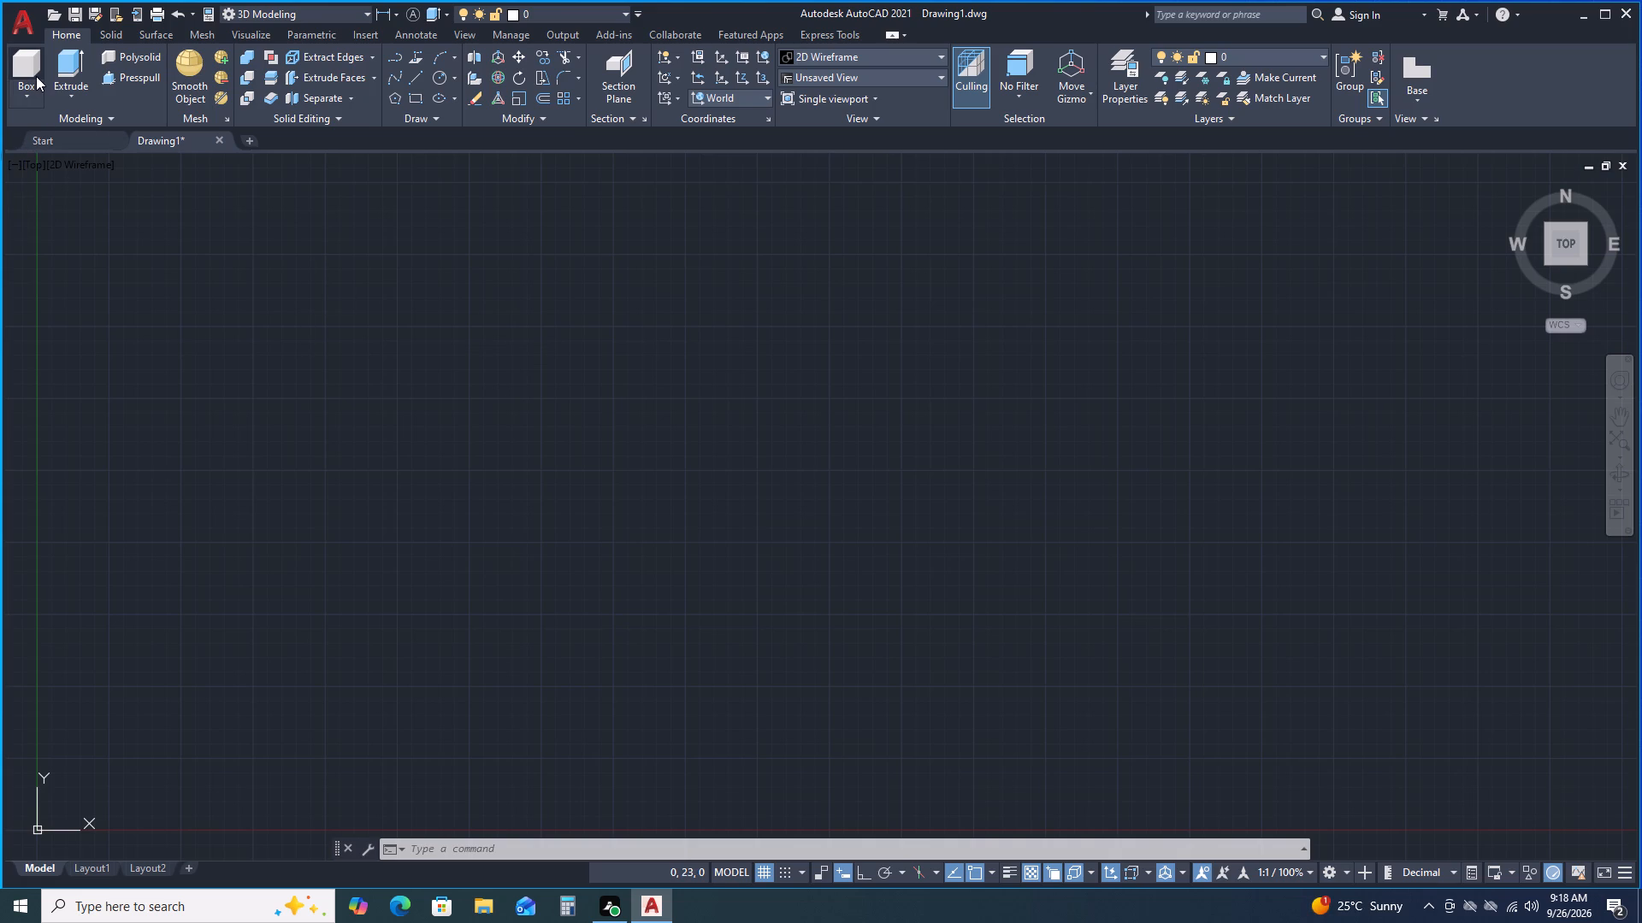
Draw a horizontal line 100 mm long in the empty drawing area with Ortho on.
click(416, 75)
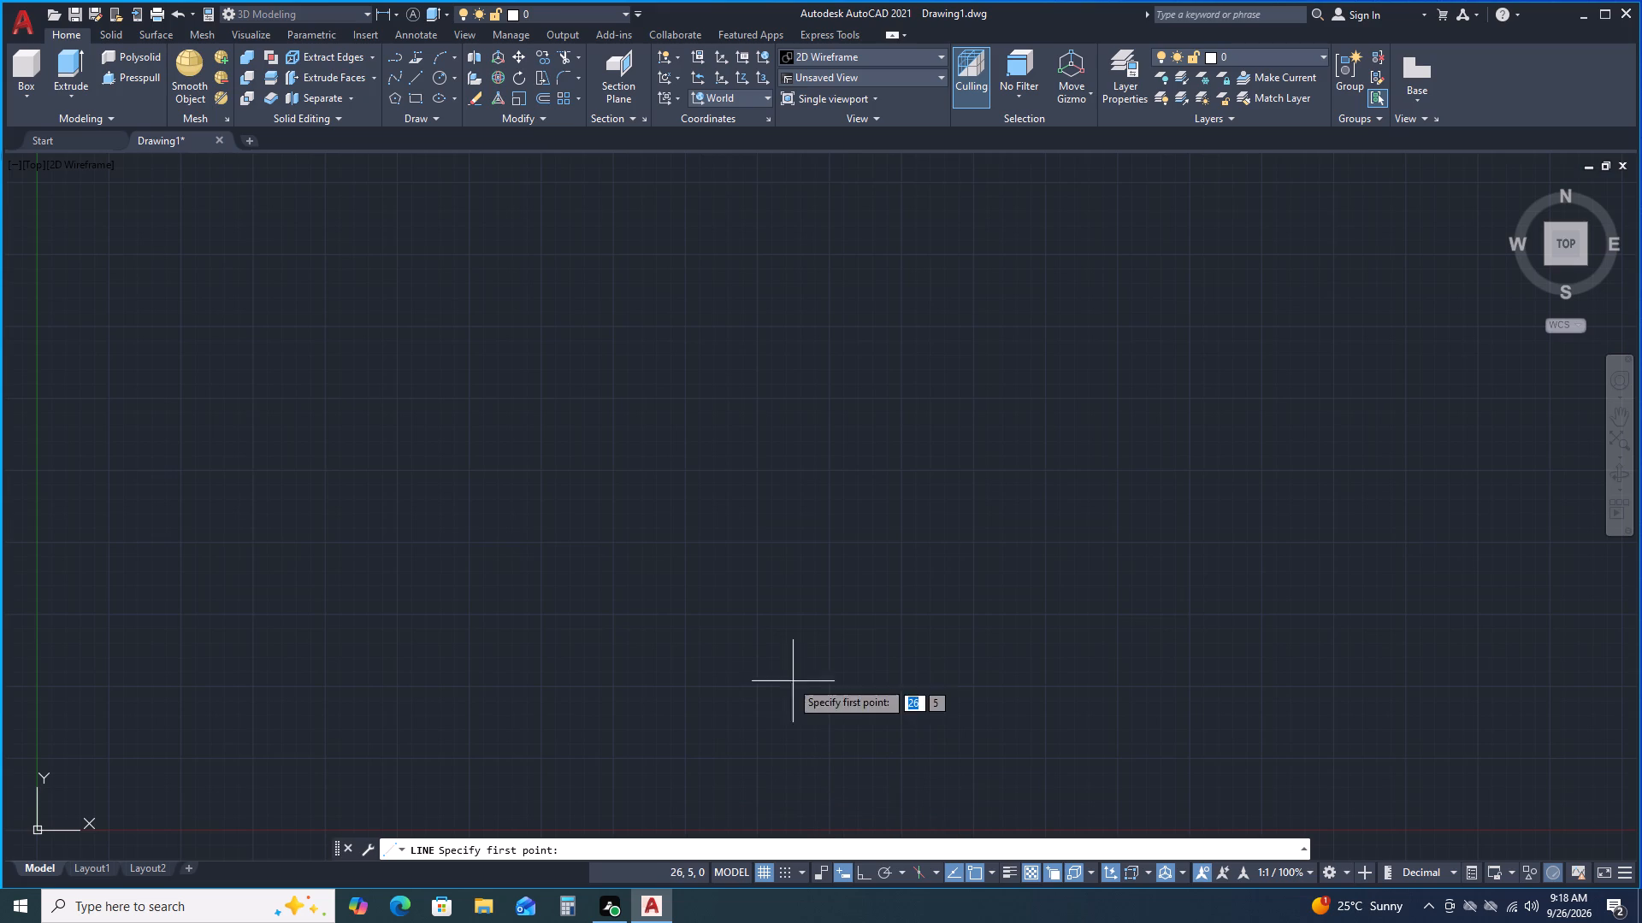
key(F8)
click(673, 650)
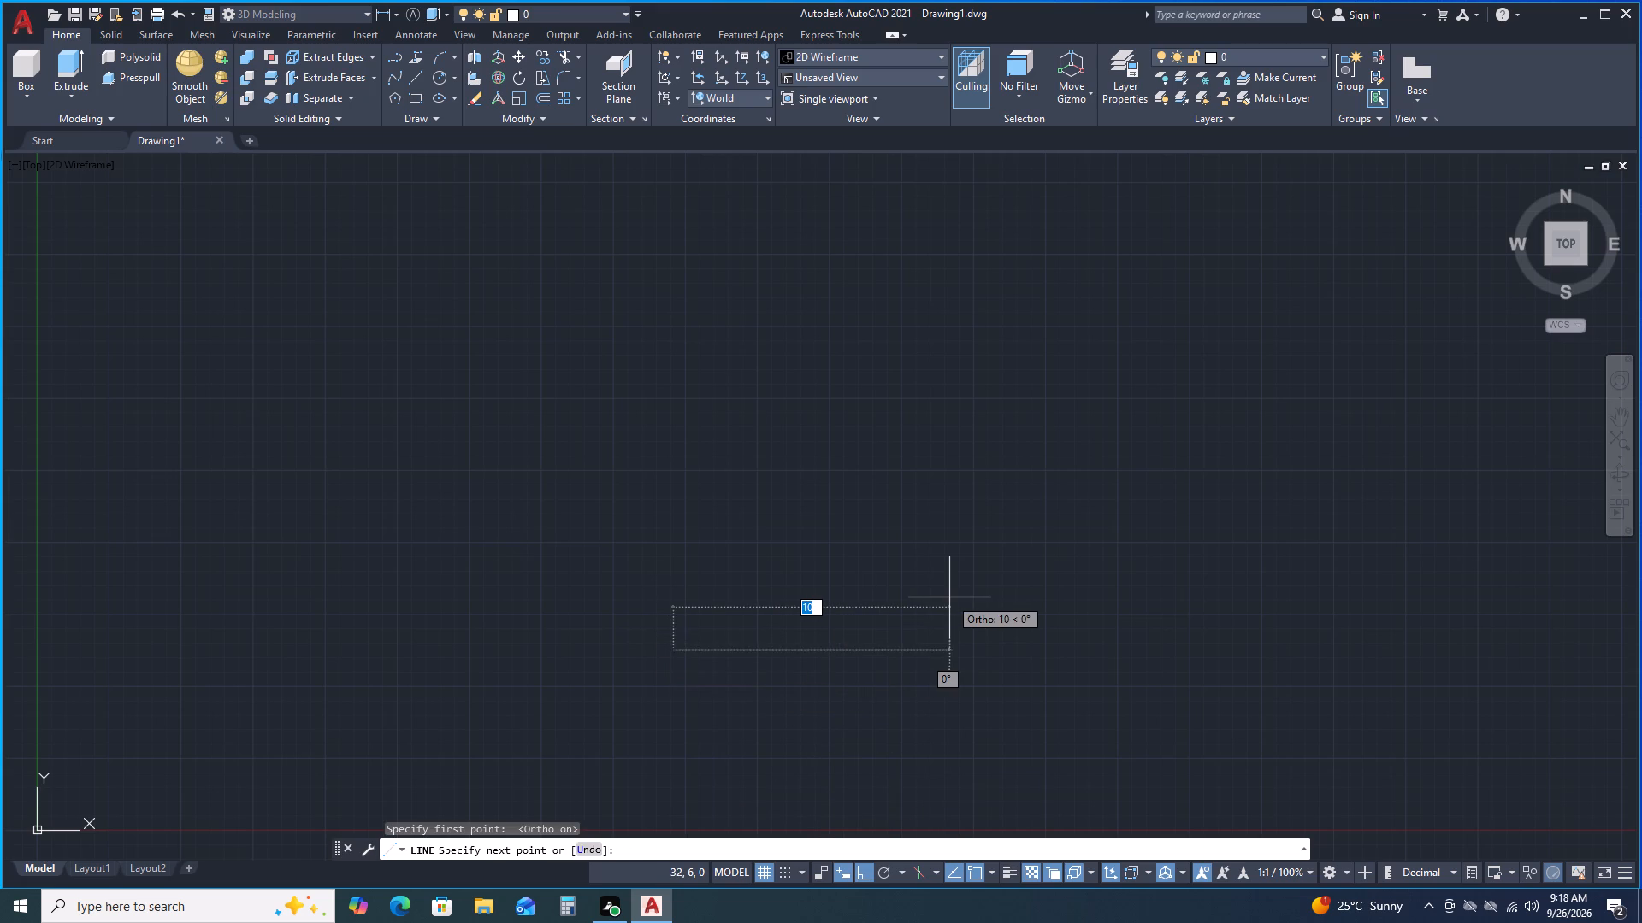
key(1)
text(00)
key(Return)
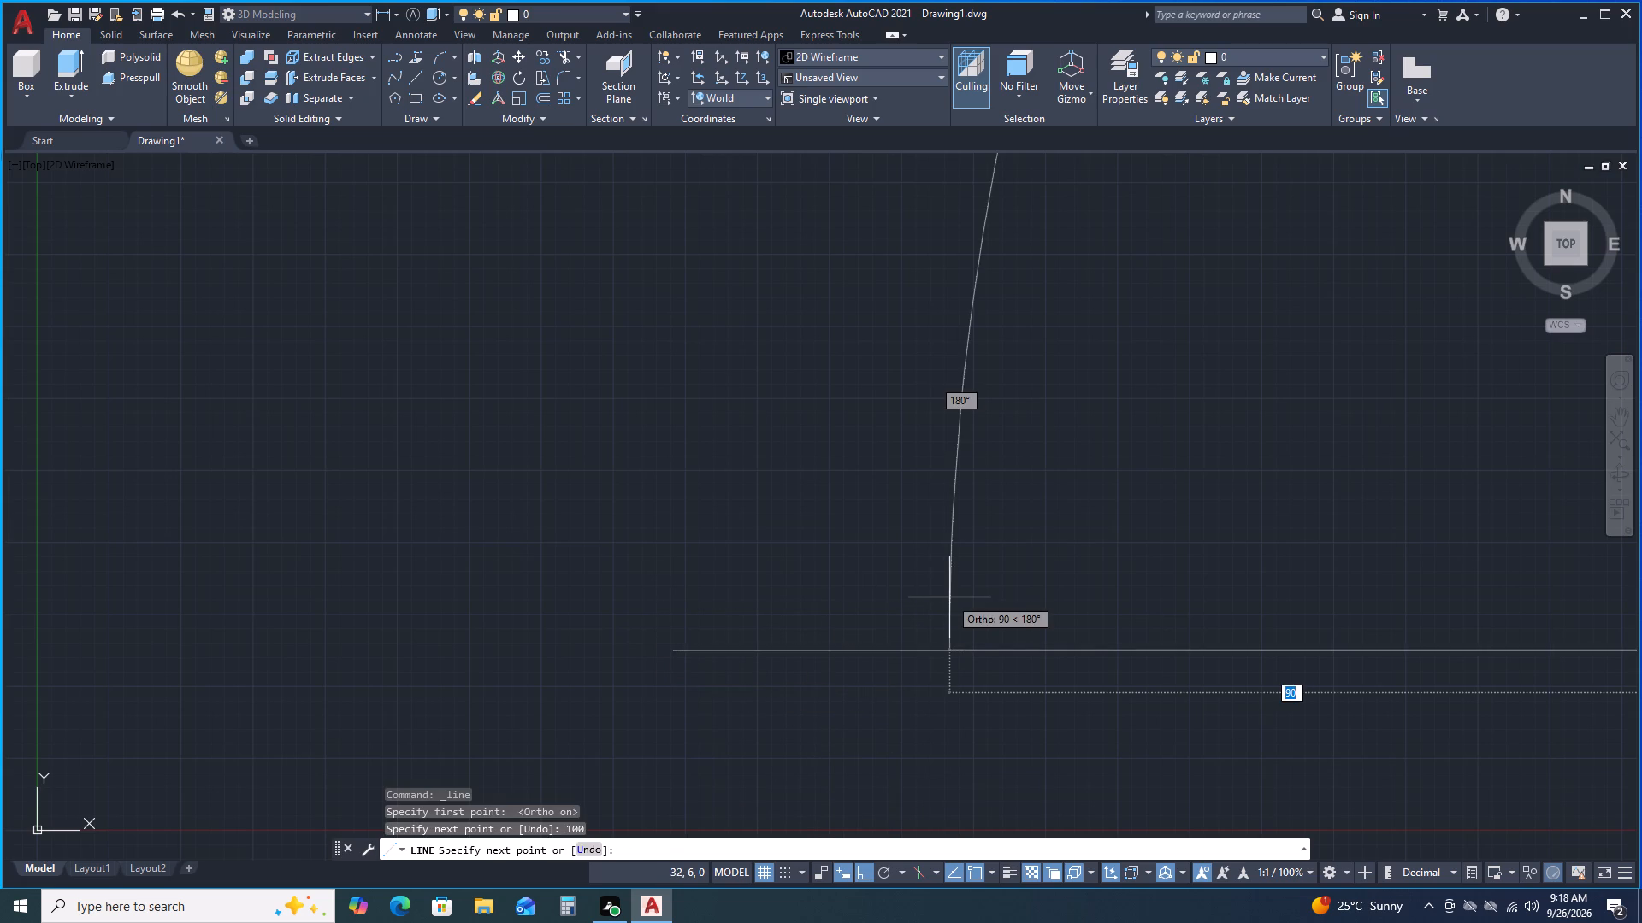
scroll(797, 520, down, 2)
scroll(913, 550, up, 1)
scroll(1119, 544, down, 1)
middle_drag(1083, 540, 1072, 540)
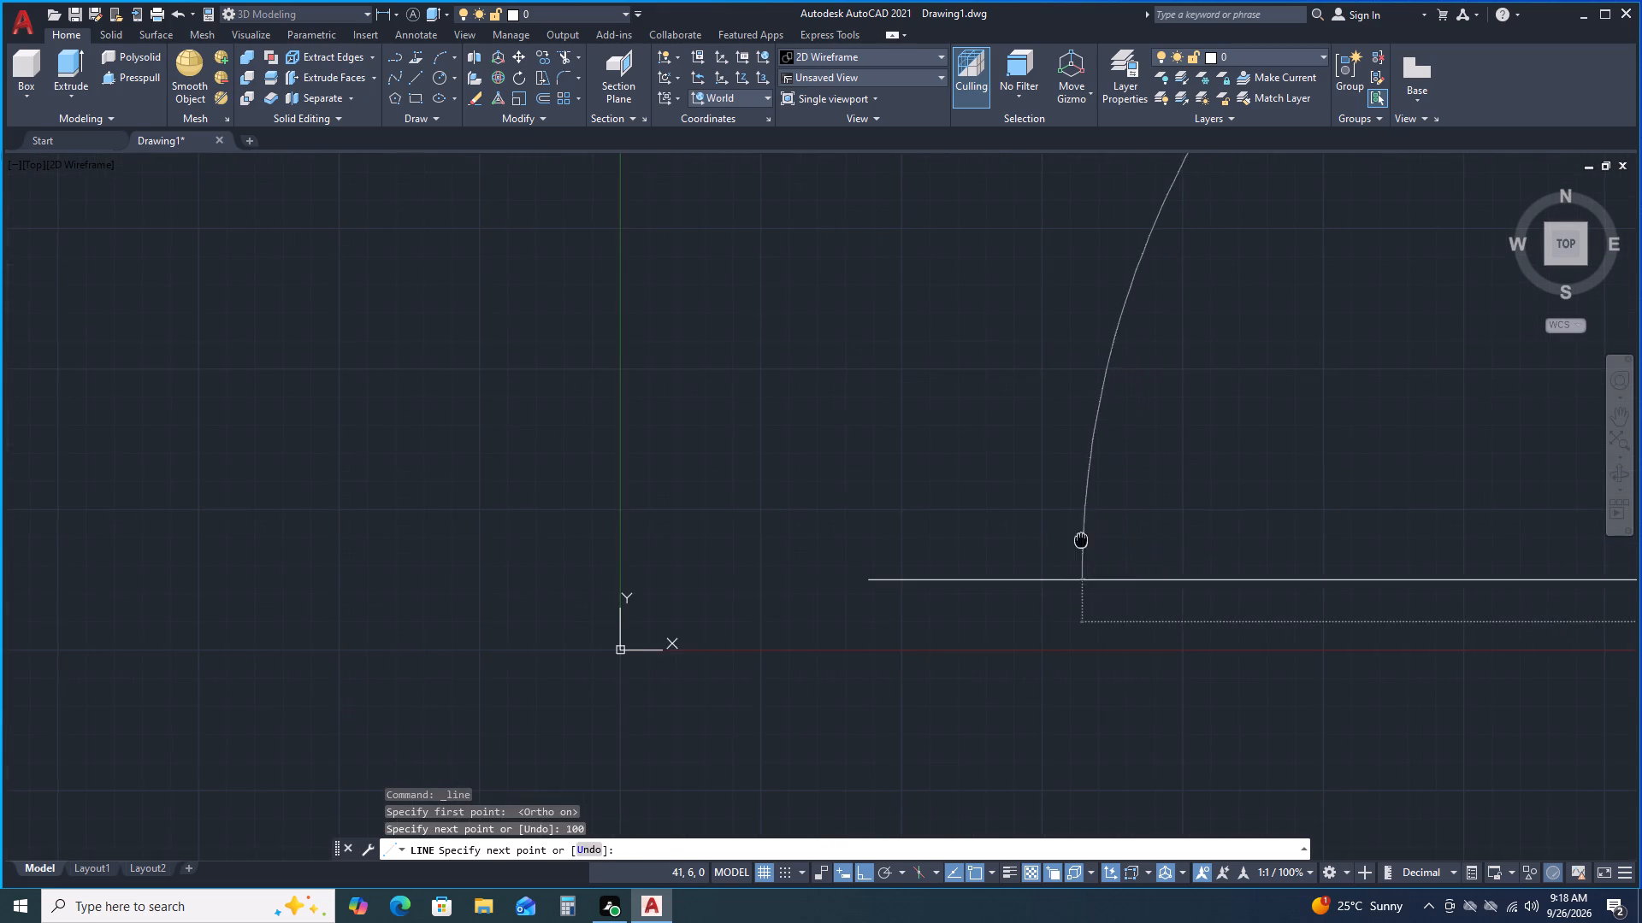
middle_drag(1072, 540, 298, 555)
scroll(1244, 555, up, 1)
scroll(1244, 555, down, 4)
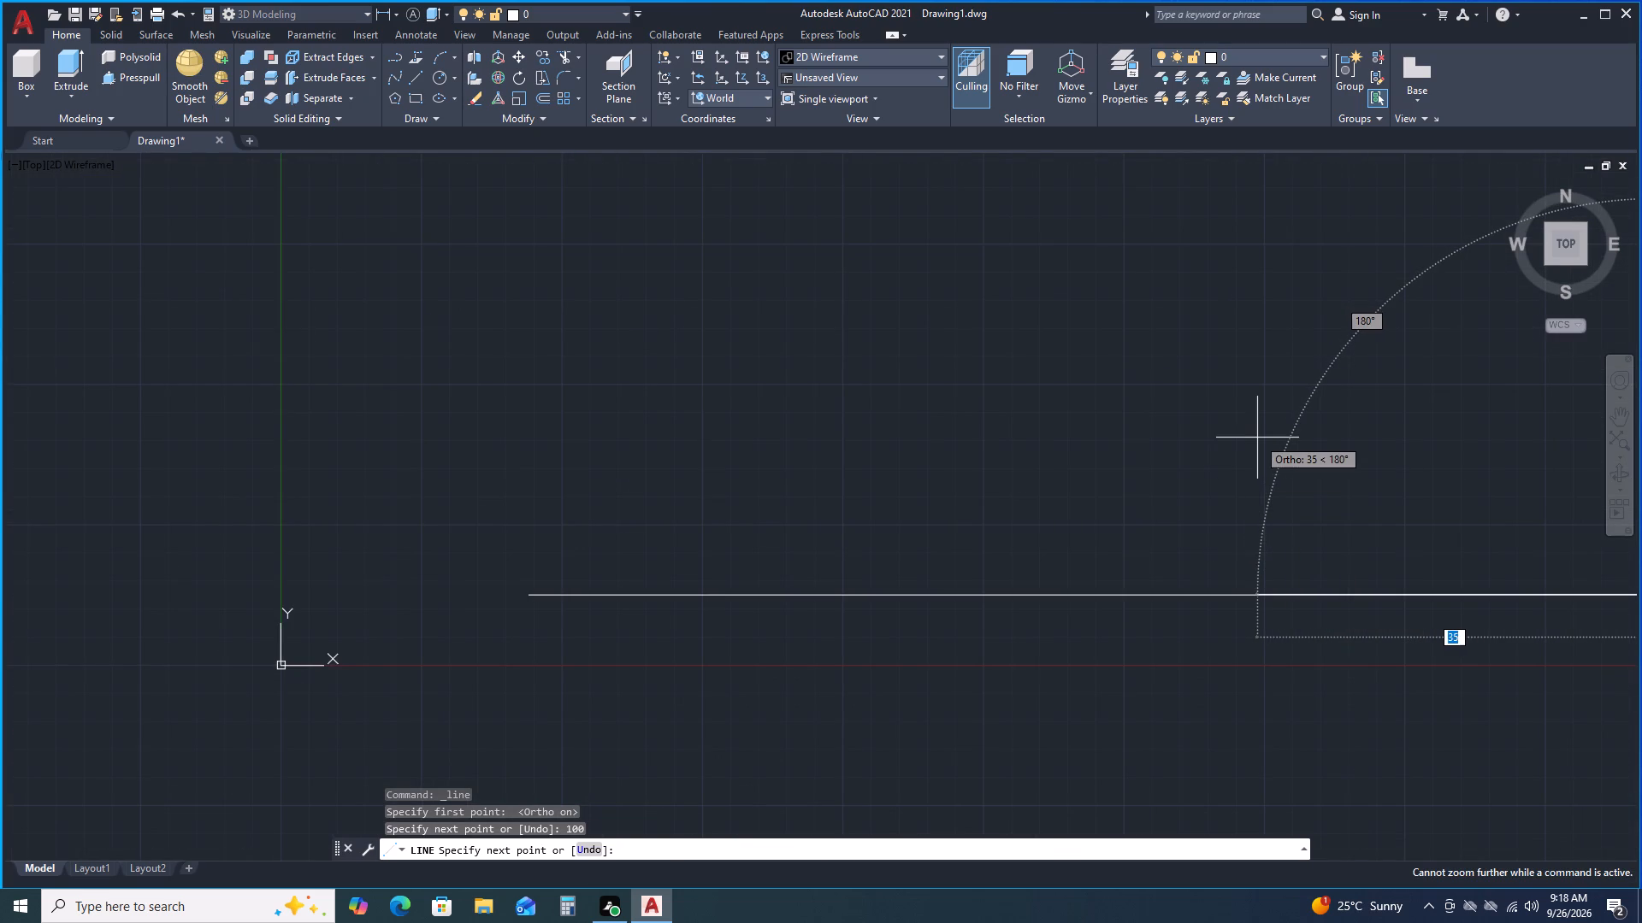
key(space)
scroll(1257, 438, down, 2)
middle_drag(1256, 455, 1088, 481)
middle_click(1080, 482)
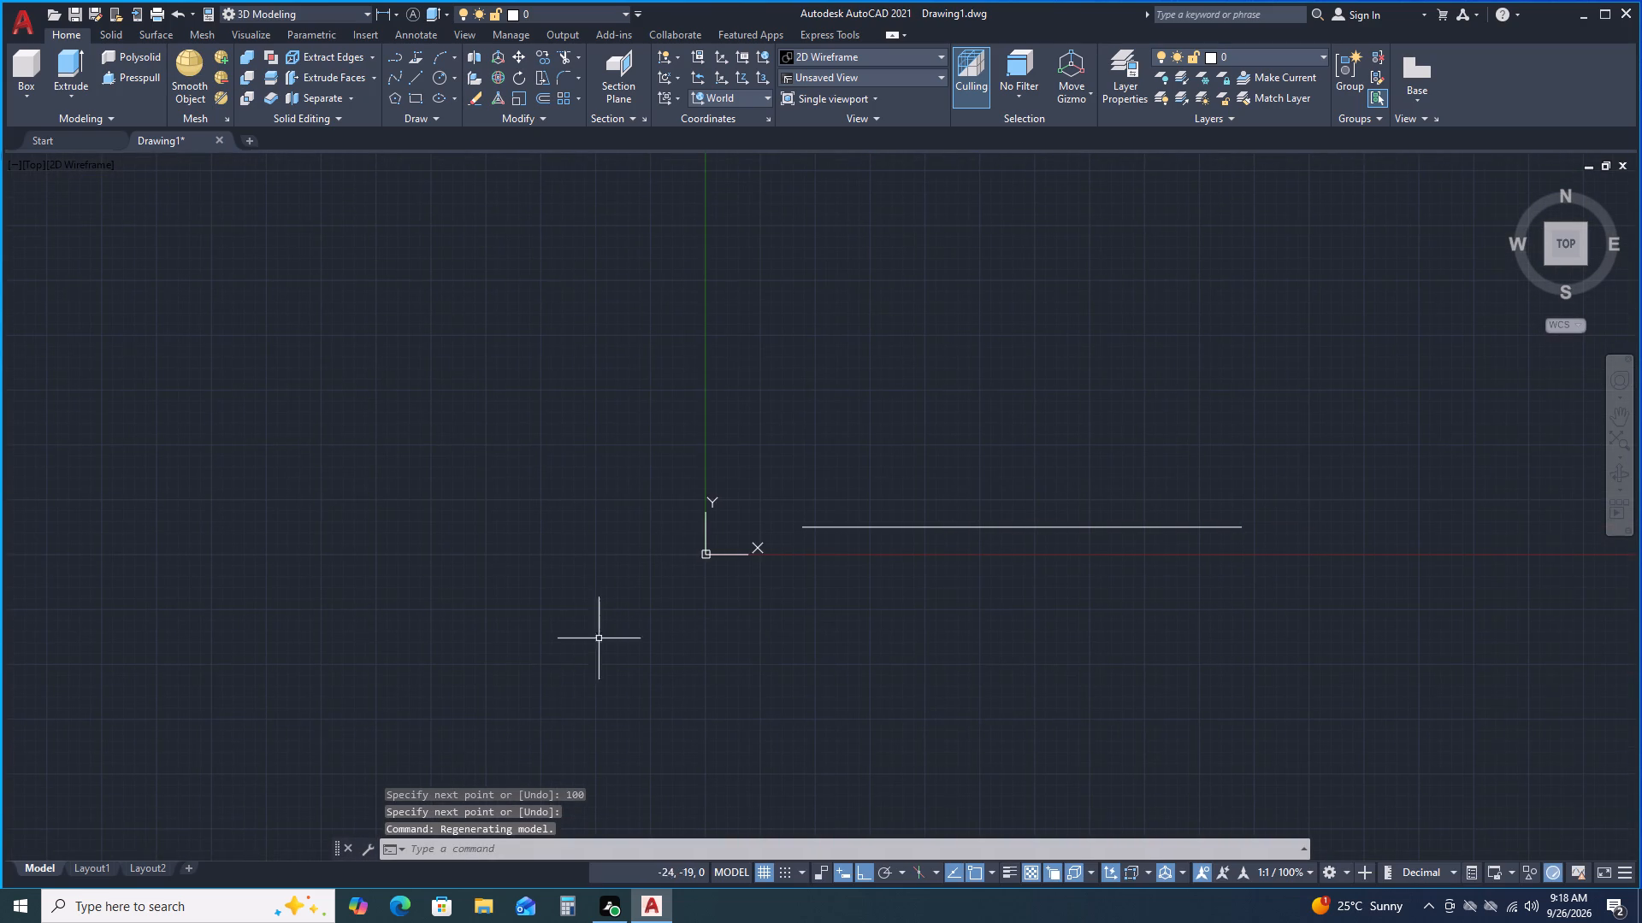
With Ortho off, move the UCS origin about 264 mm left of and 59 mm below the line's right end.
click(710, 549)
click(706, 554)
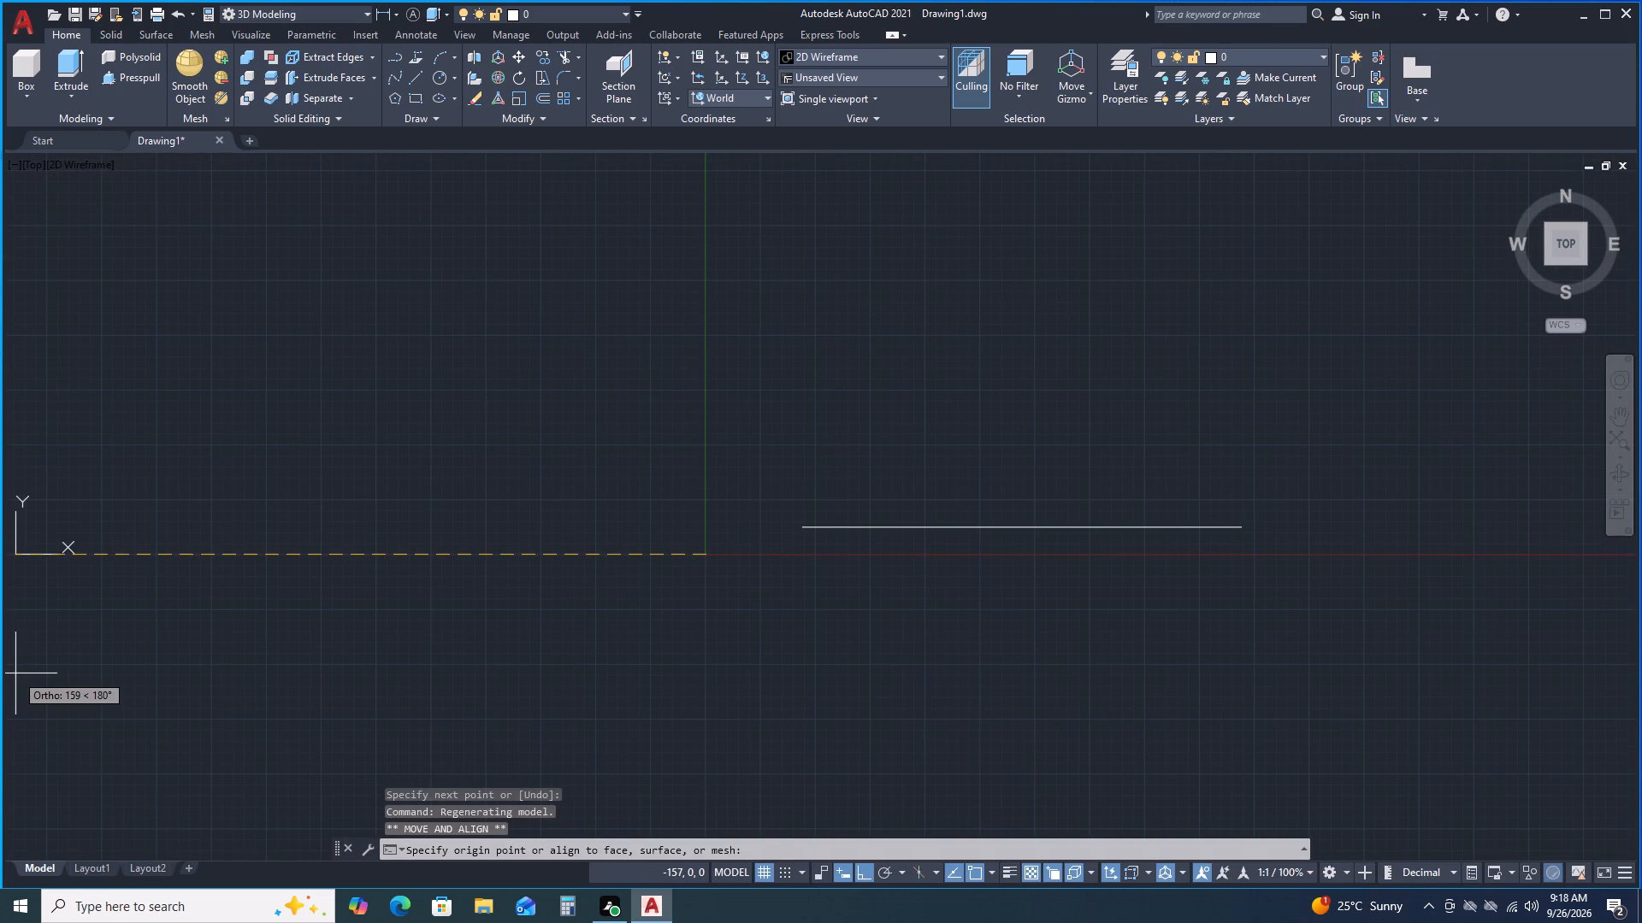
key(F8)
scroll(178, 725, down, 1)
scroll(178, 725, up, 1)
scroll(178, 725, down, 1)
scroll(180, 719, up, 1)
scroll(180, 719, down, 3)
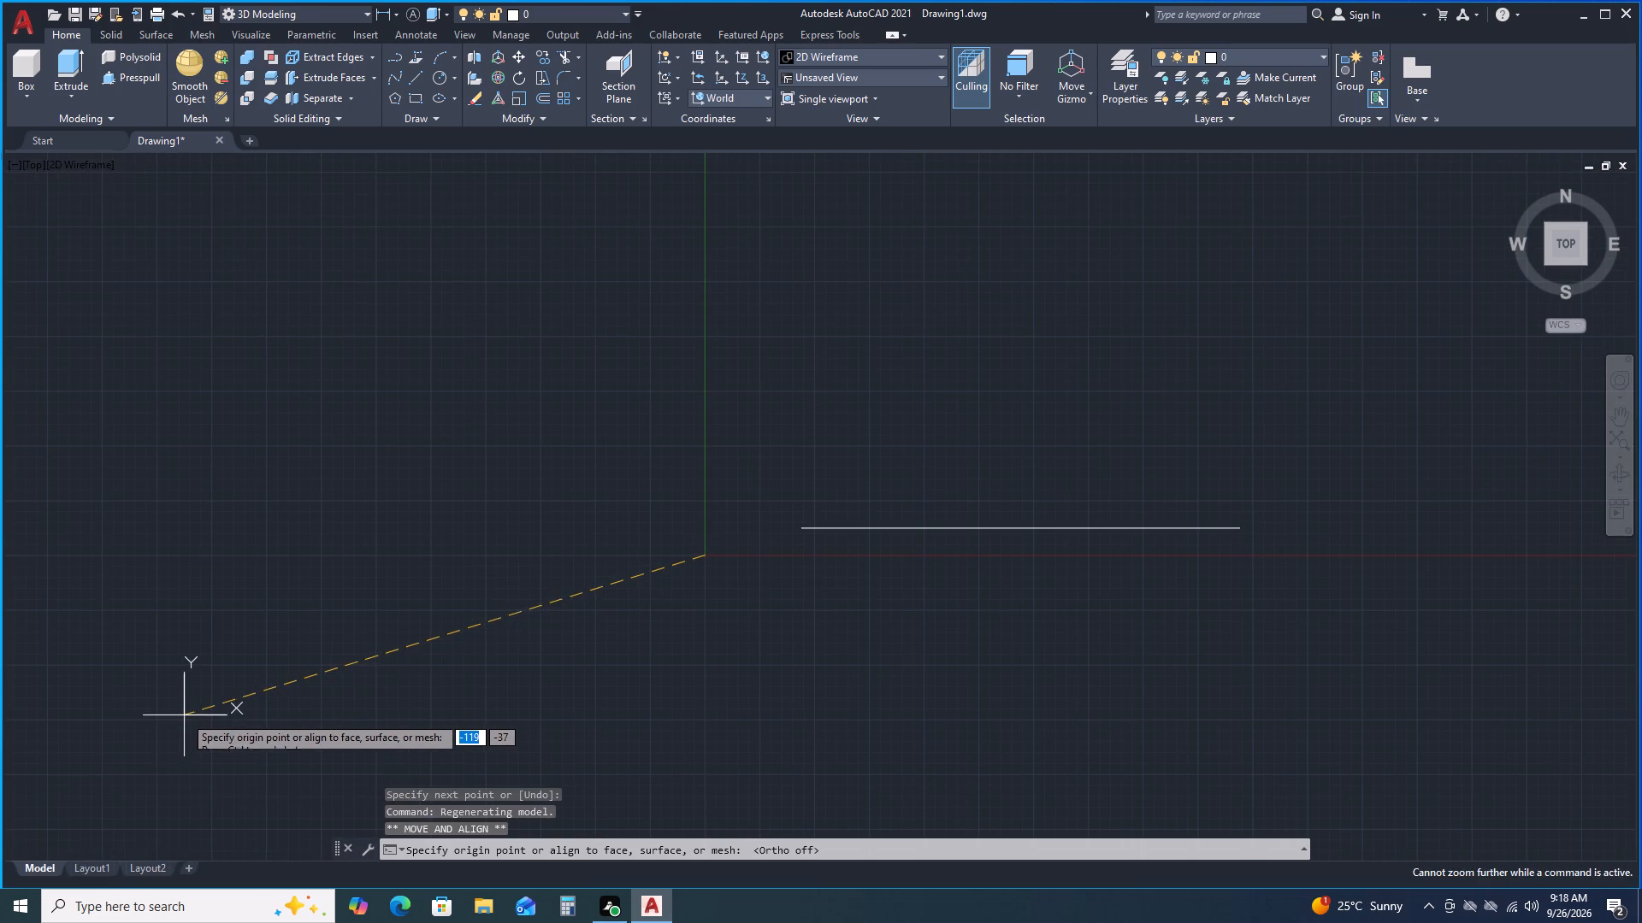
scroll(184, 715, up, 1)
scroll(184, 715, down, 1)
scroll(191, 710, up, 1)
scroll(191, 710, down, 4)
scroll(191, 710, up, 1)
scroll(195, 707, down, 1)
scroll(195, 707, up, 1)
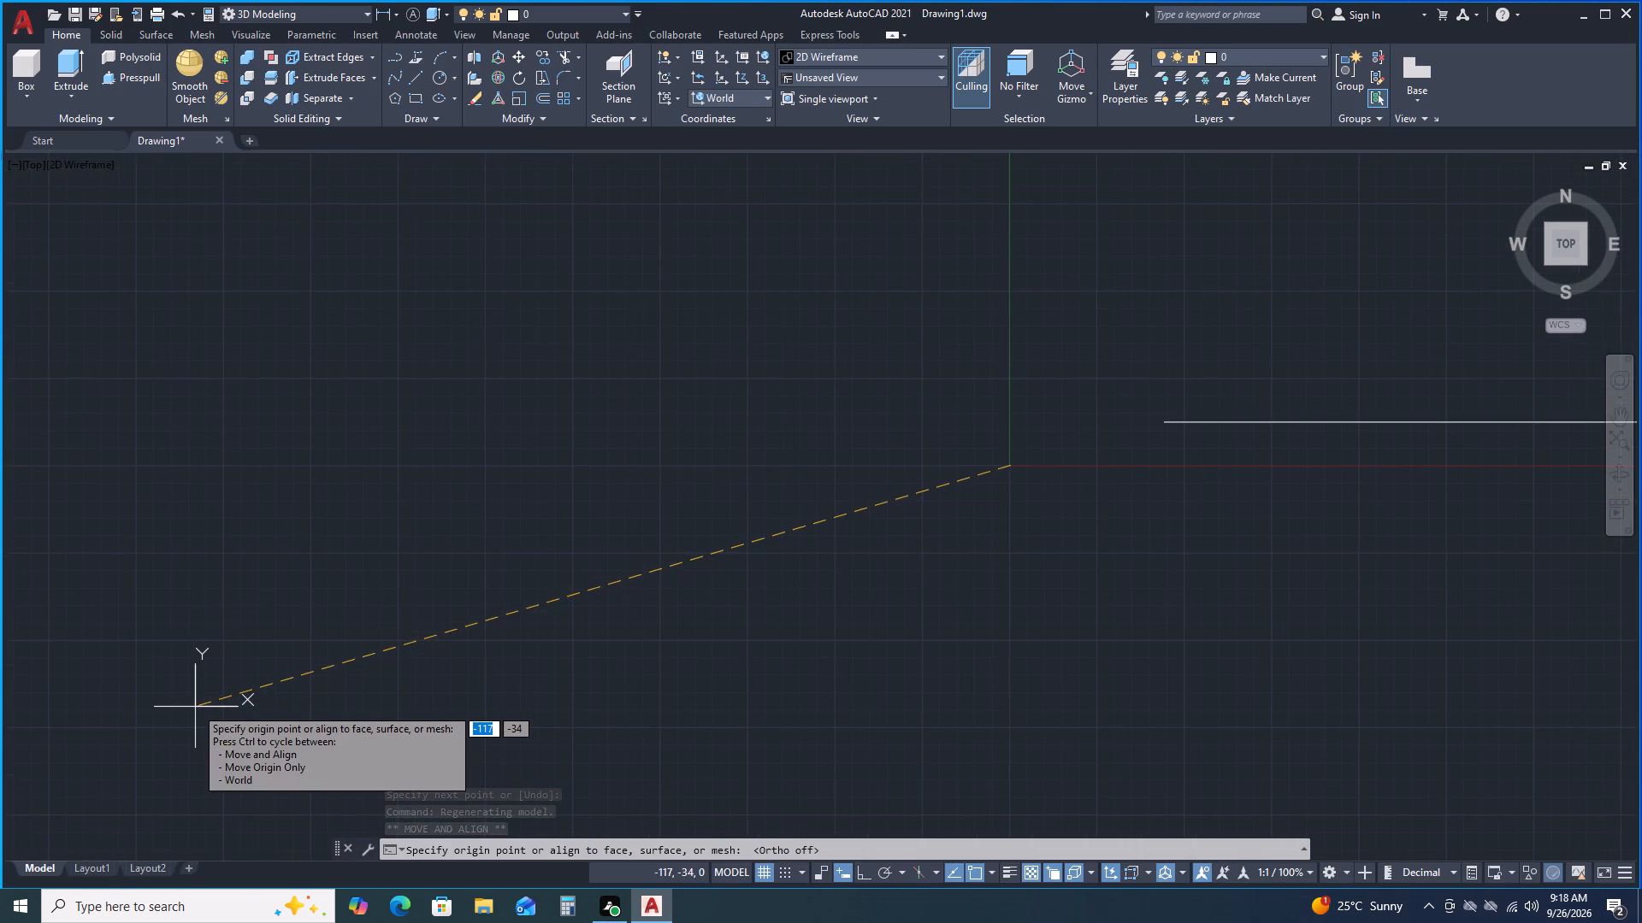
scroll(226, 638, down, 3)
scroll(223, 644, up, 1)
scroll(221, 647, down, 1)
scroll(219, 651, up, 1)
scroll(219, 651, down, 5)
scroll(221, 654, up, 1)
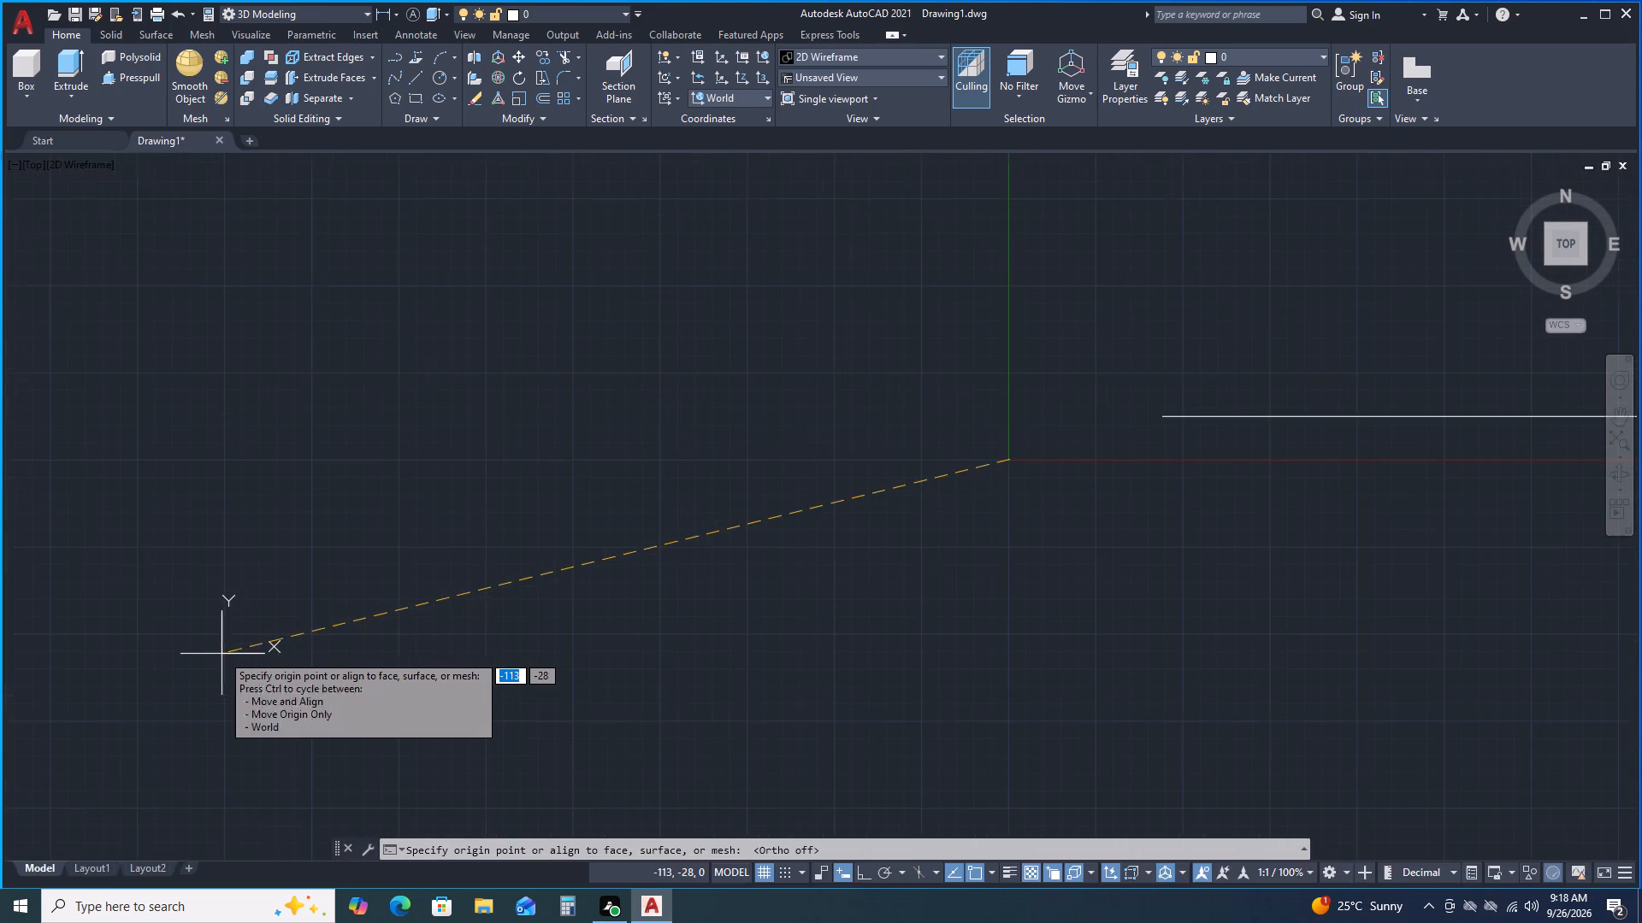
scroll(224, 654, down, 2)
click(95, 763)
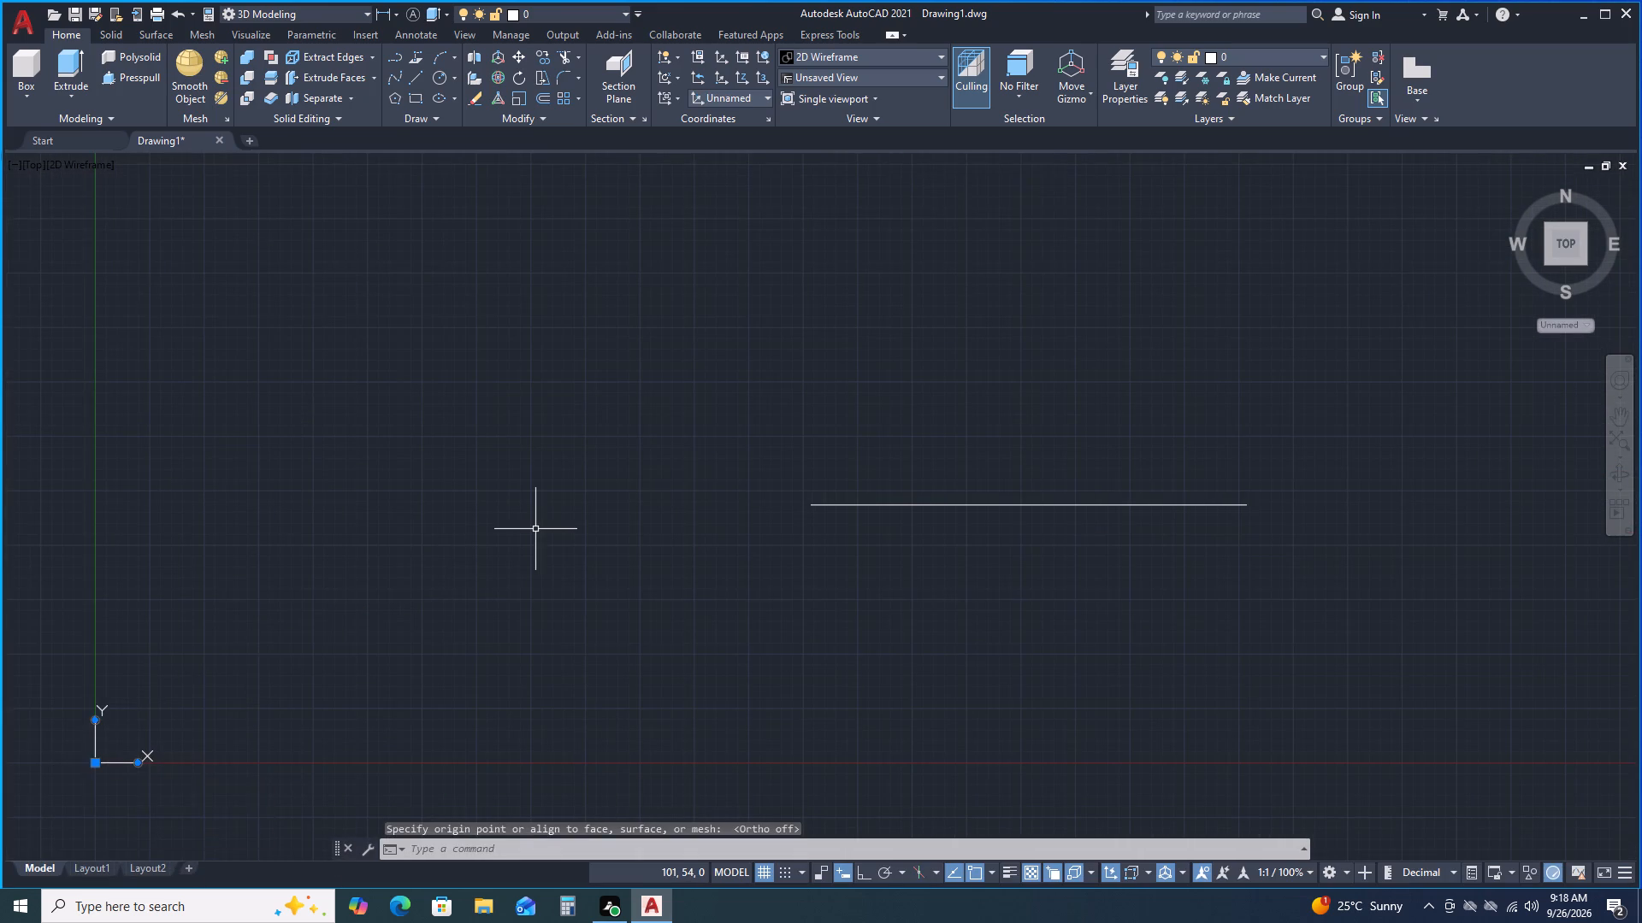
With Ortho on, complete a 100 by 50 mm rectangle from the line's right end: 50 mm up, 100 mm left, and down to its left end.
scroll(535, 529, down, 2)
scroll(719, 473, up, 1)
scroll(719, 473, down, 1)
middle_drag(720, 473, 673, 432)
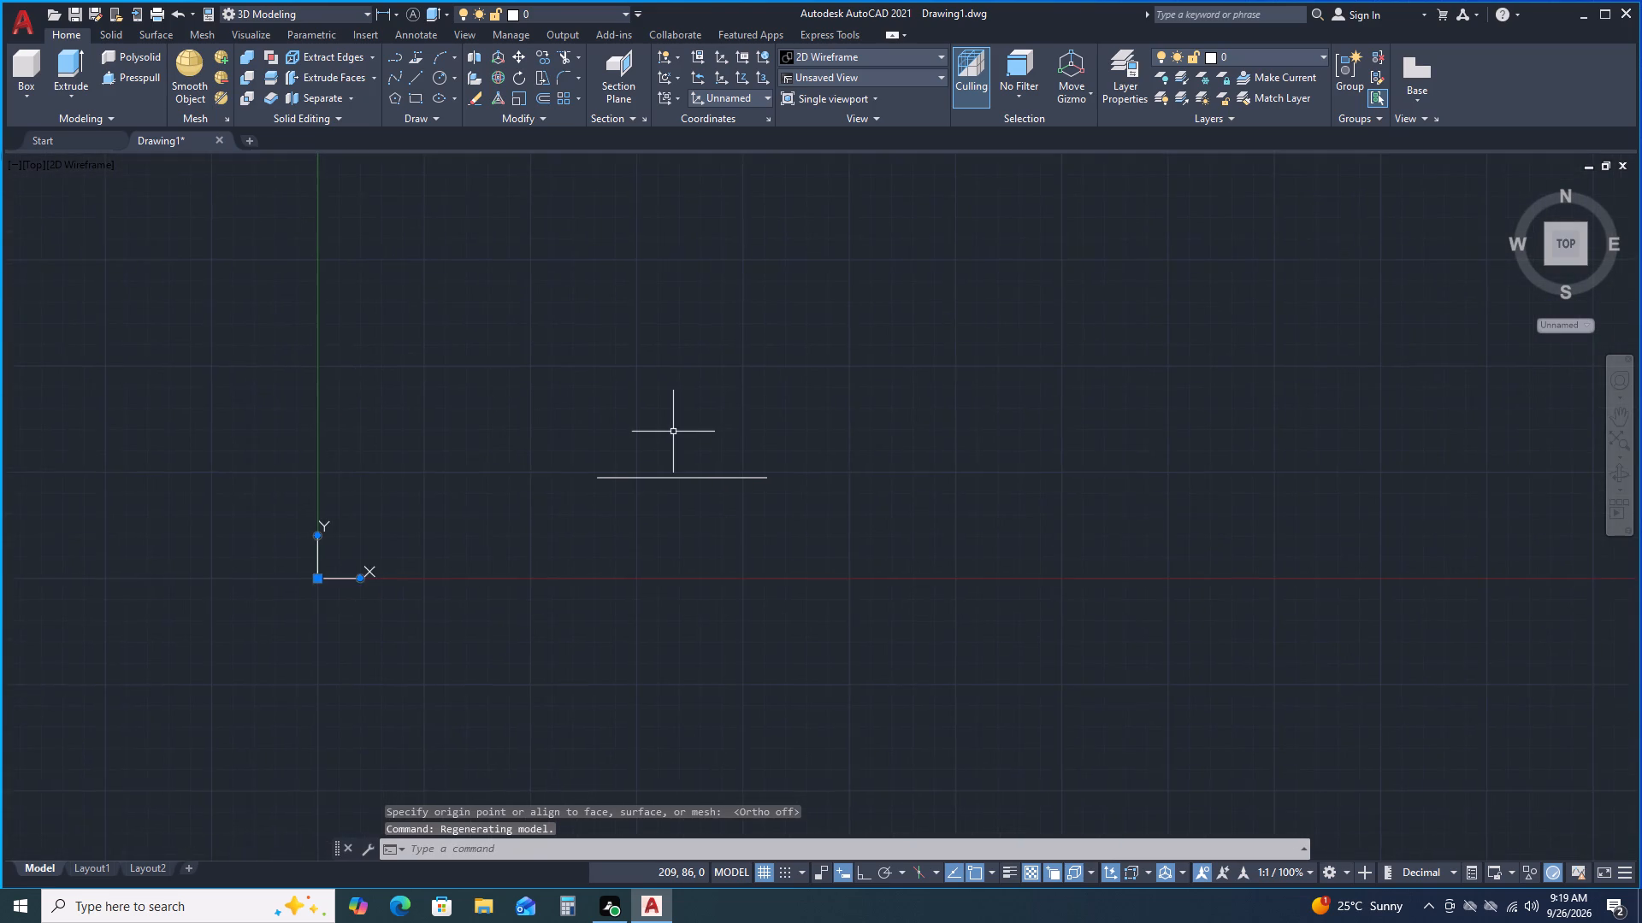
scroll(673, 432, up, 2)
key(space)
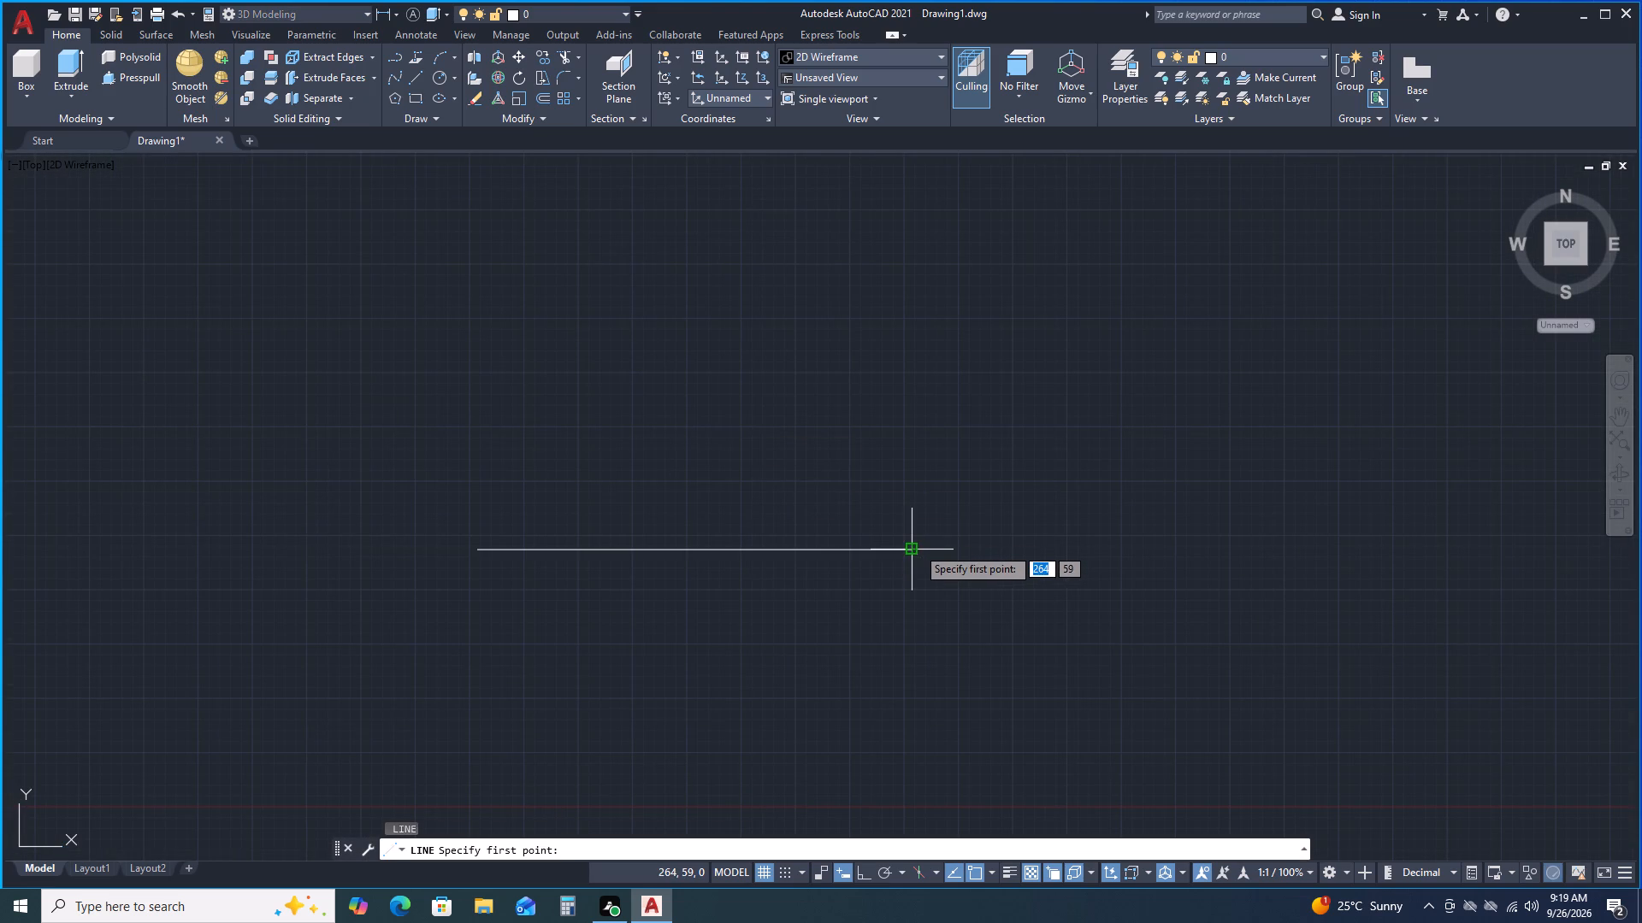
click(914, 549)
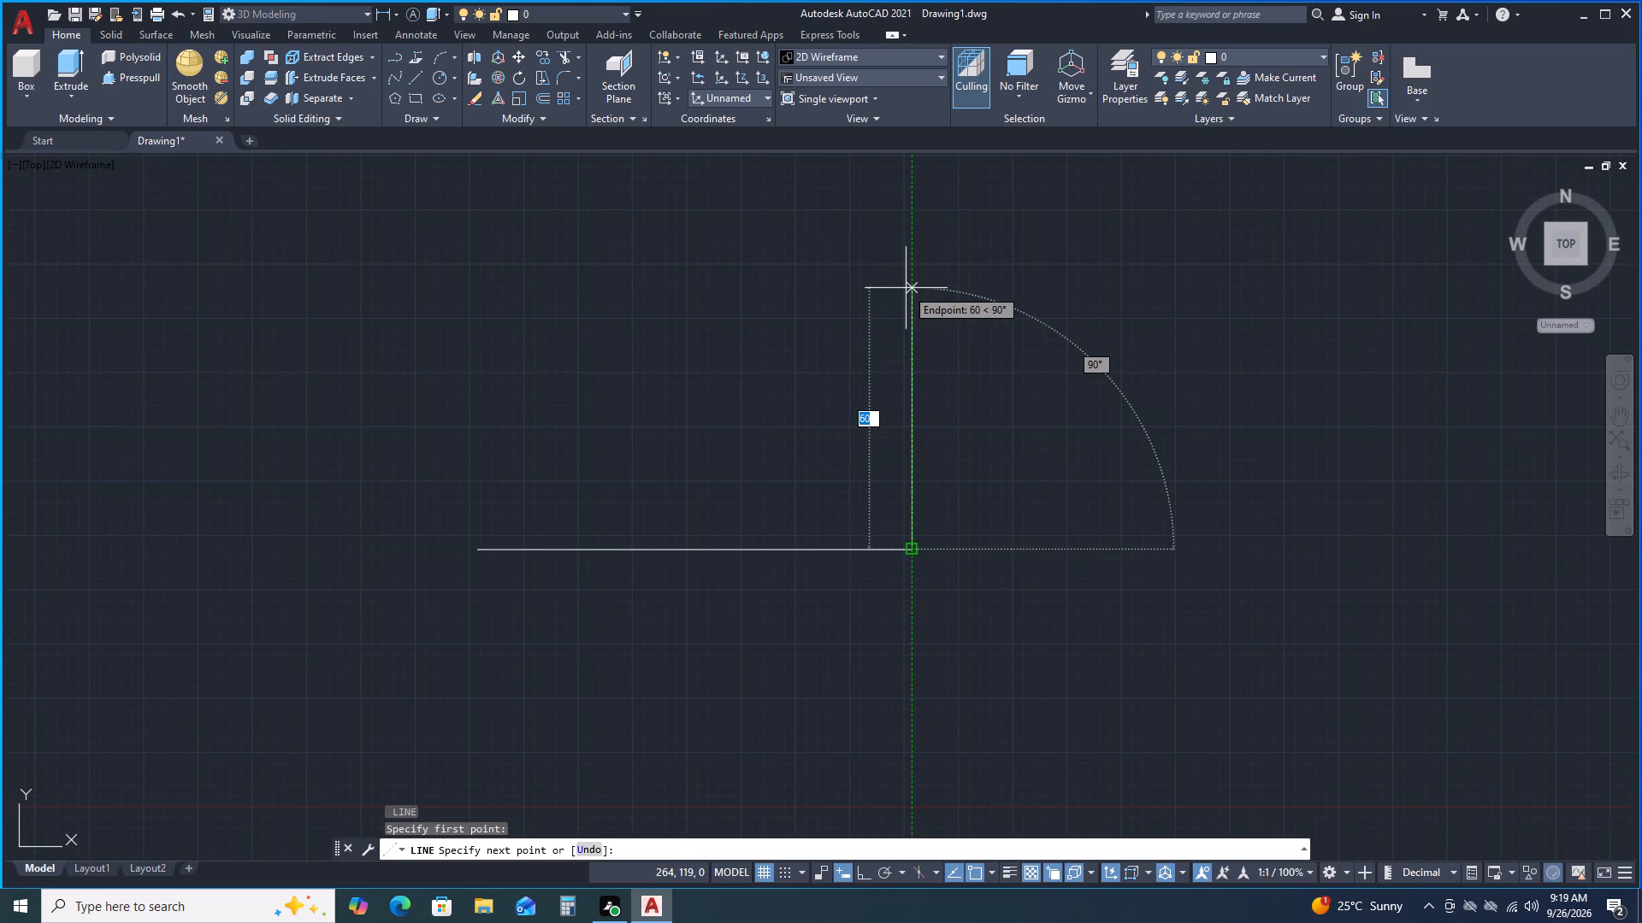
key(F8)
text(50)
key(Return)
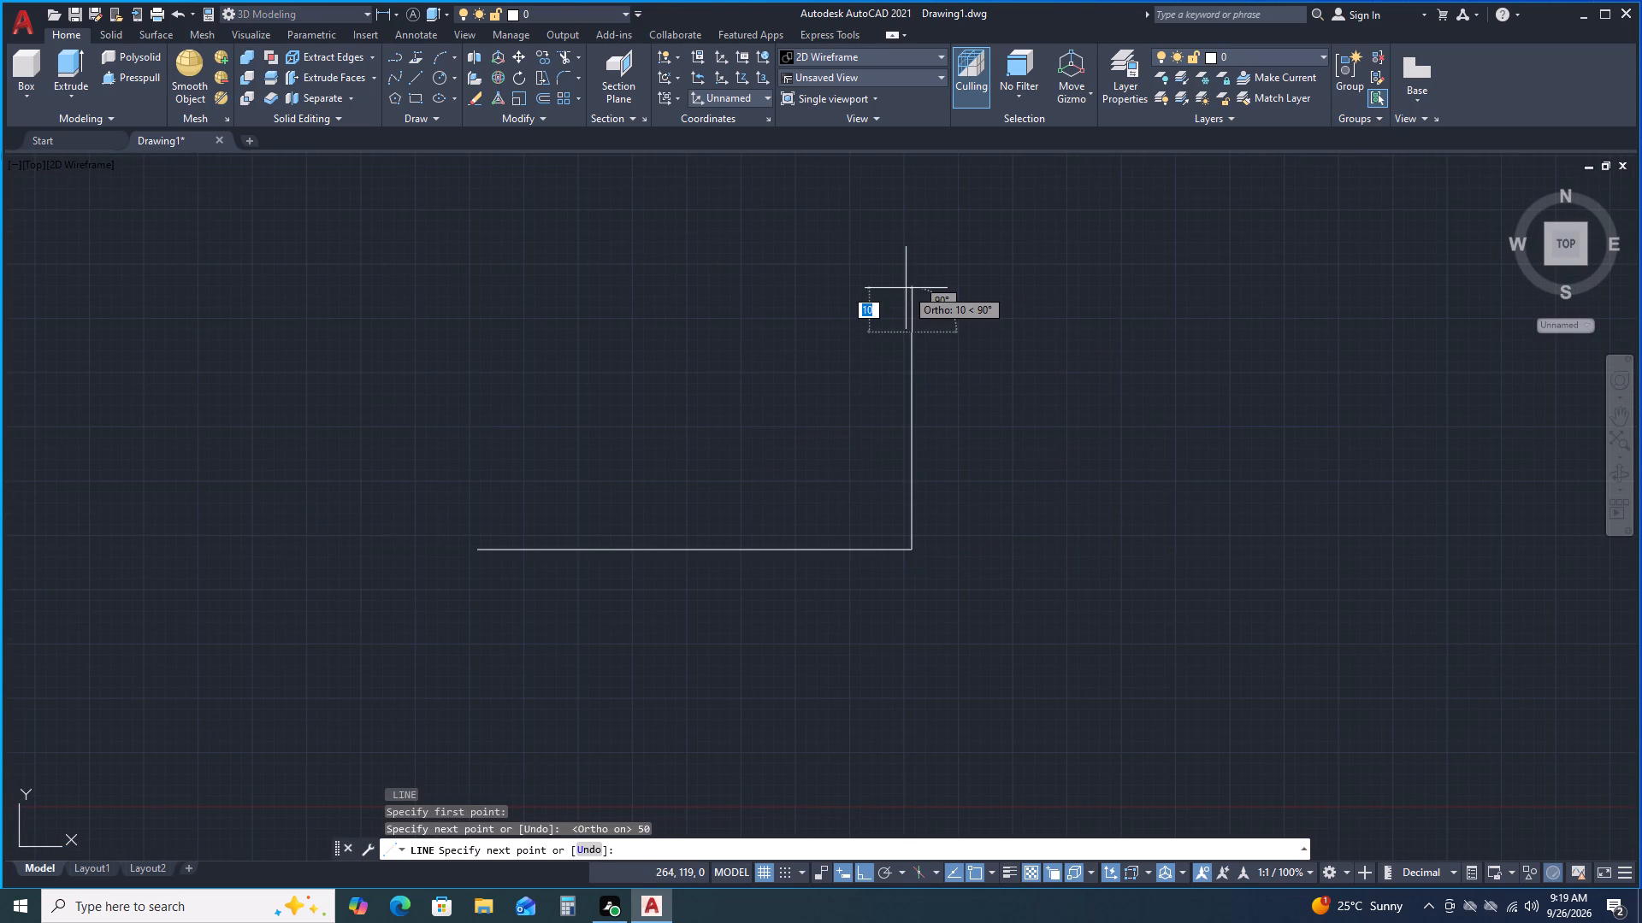
text(100)
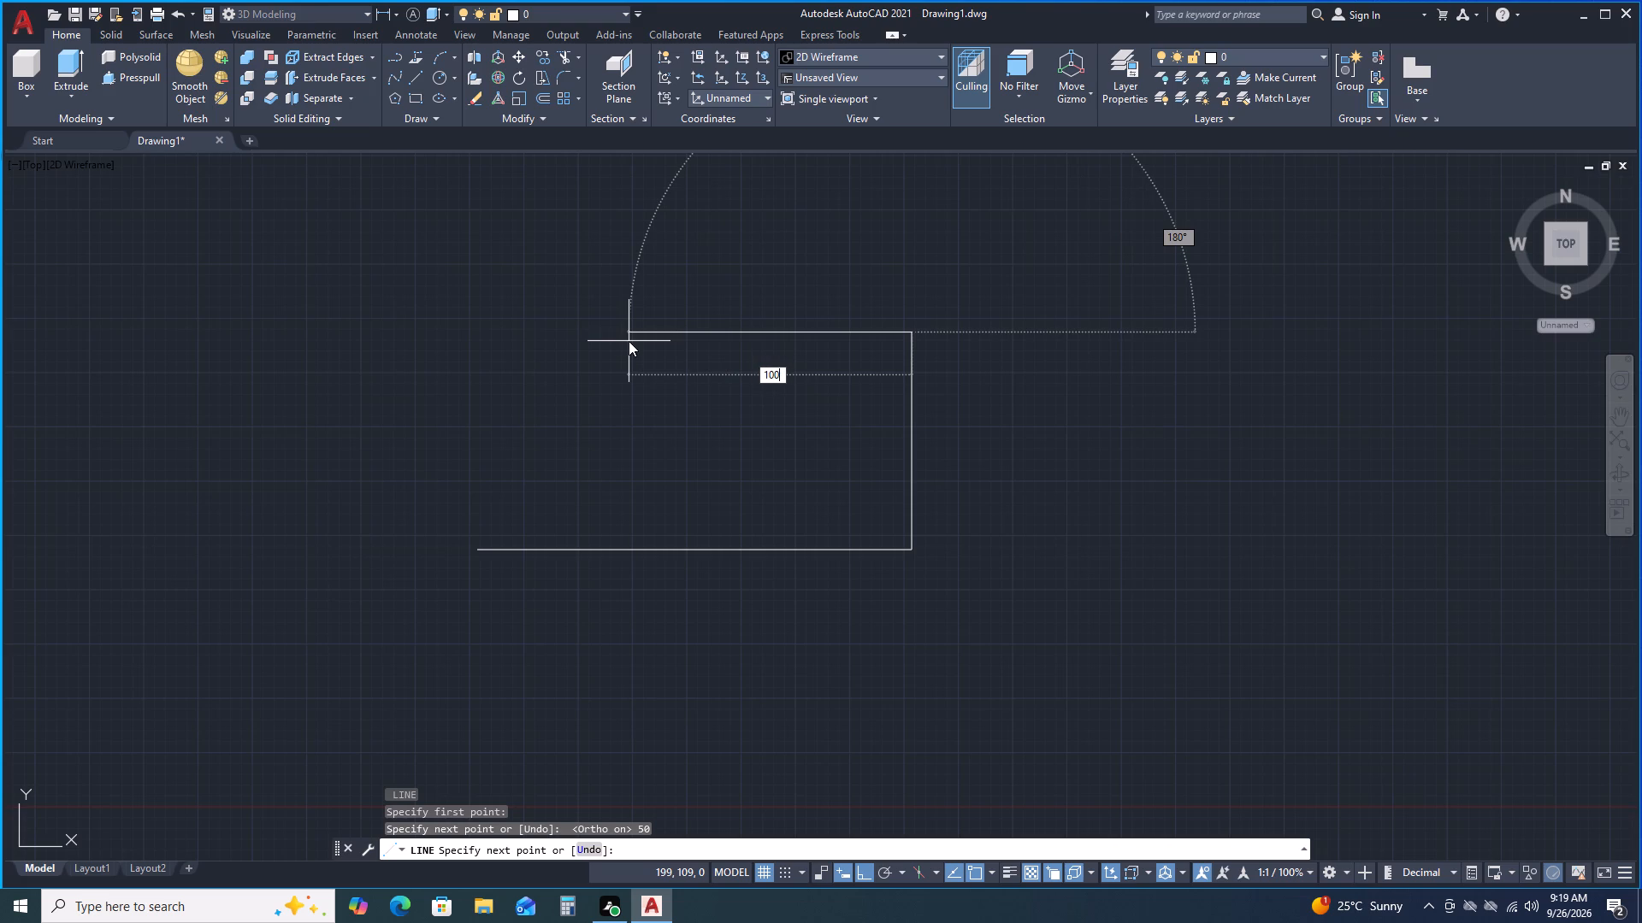
key(Return)
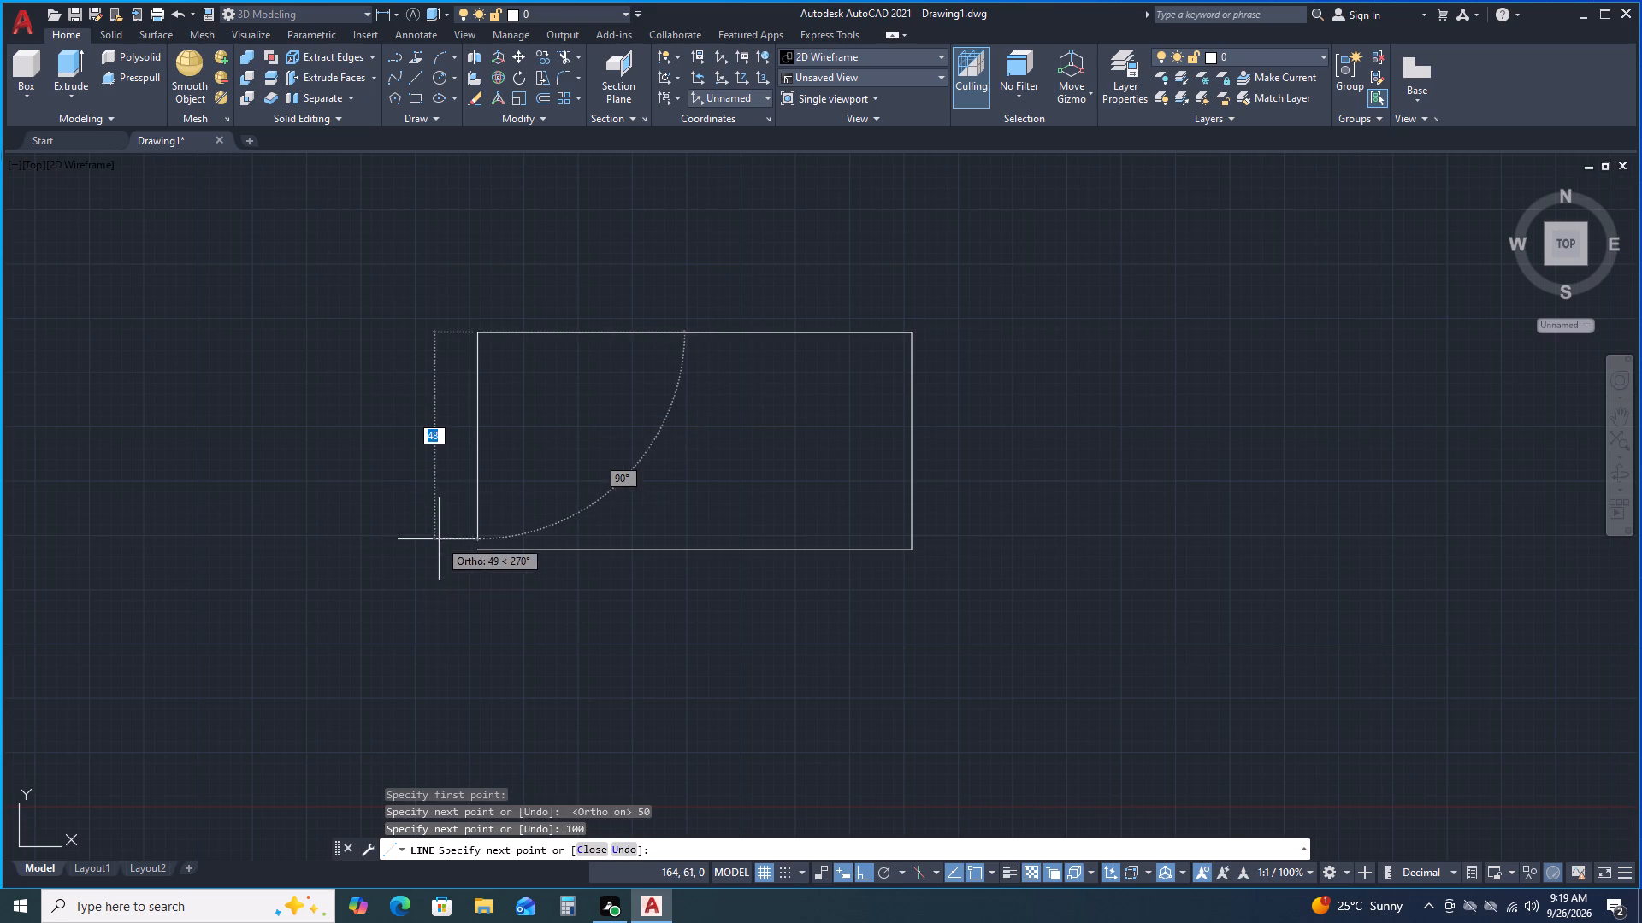
click(475, 550)
key(space)
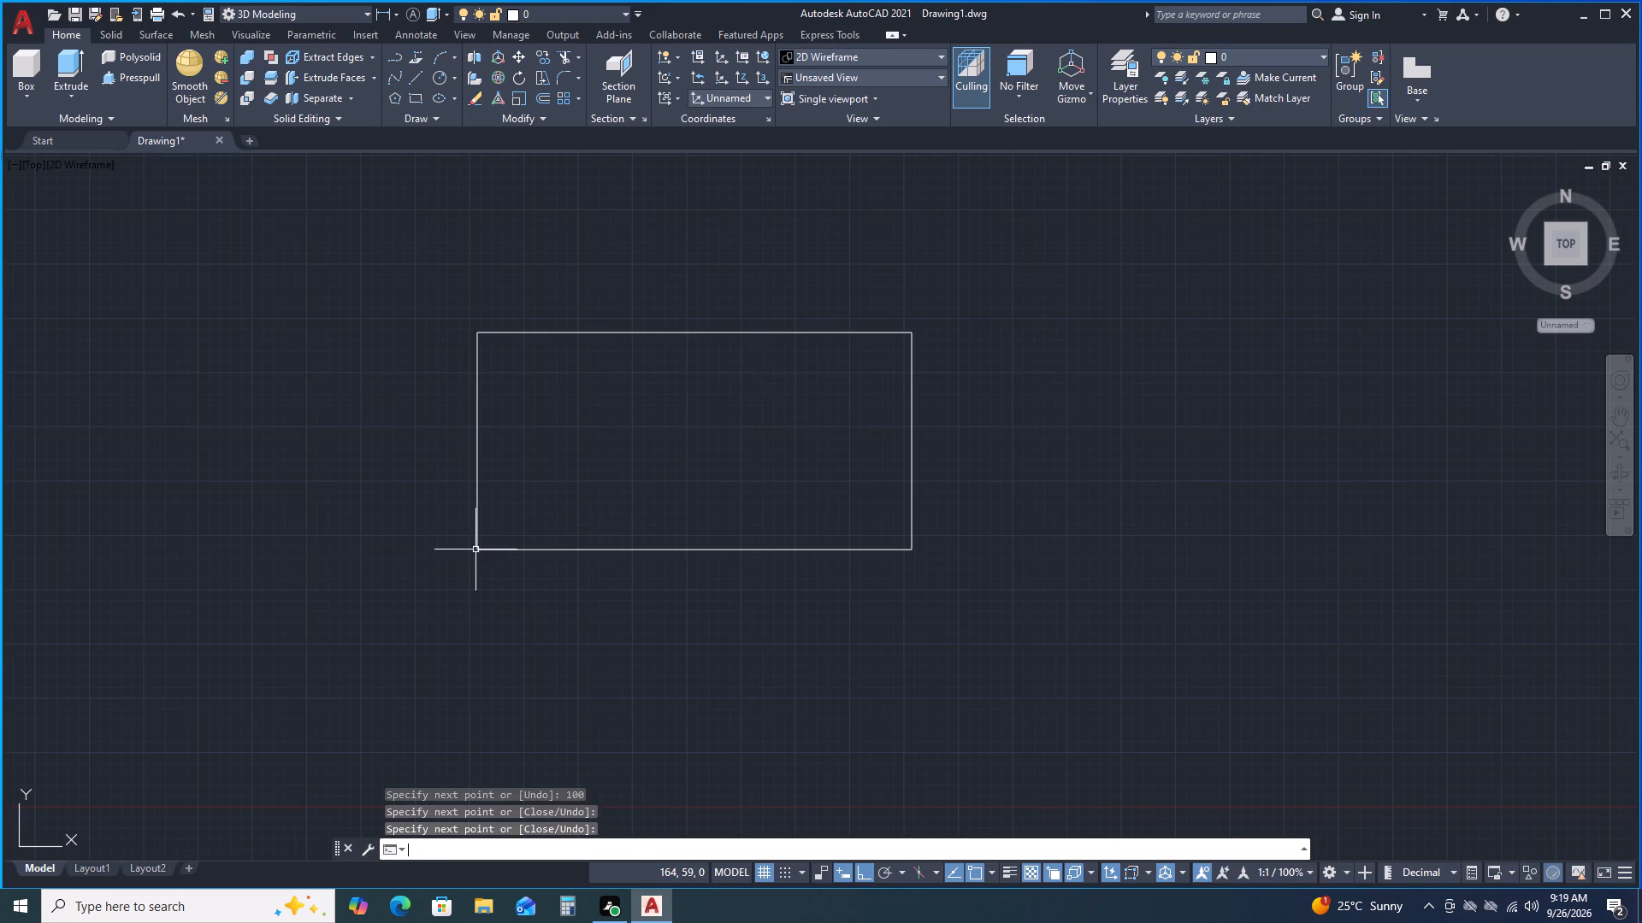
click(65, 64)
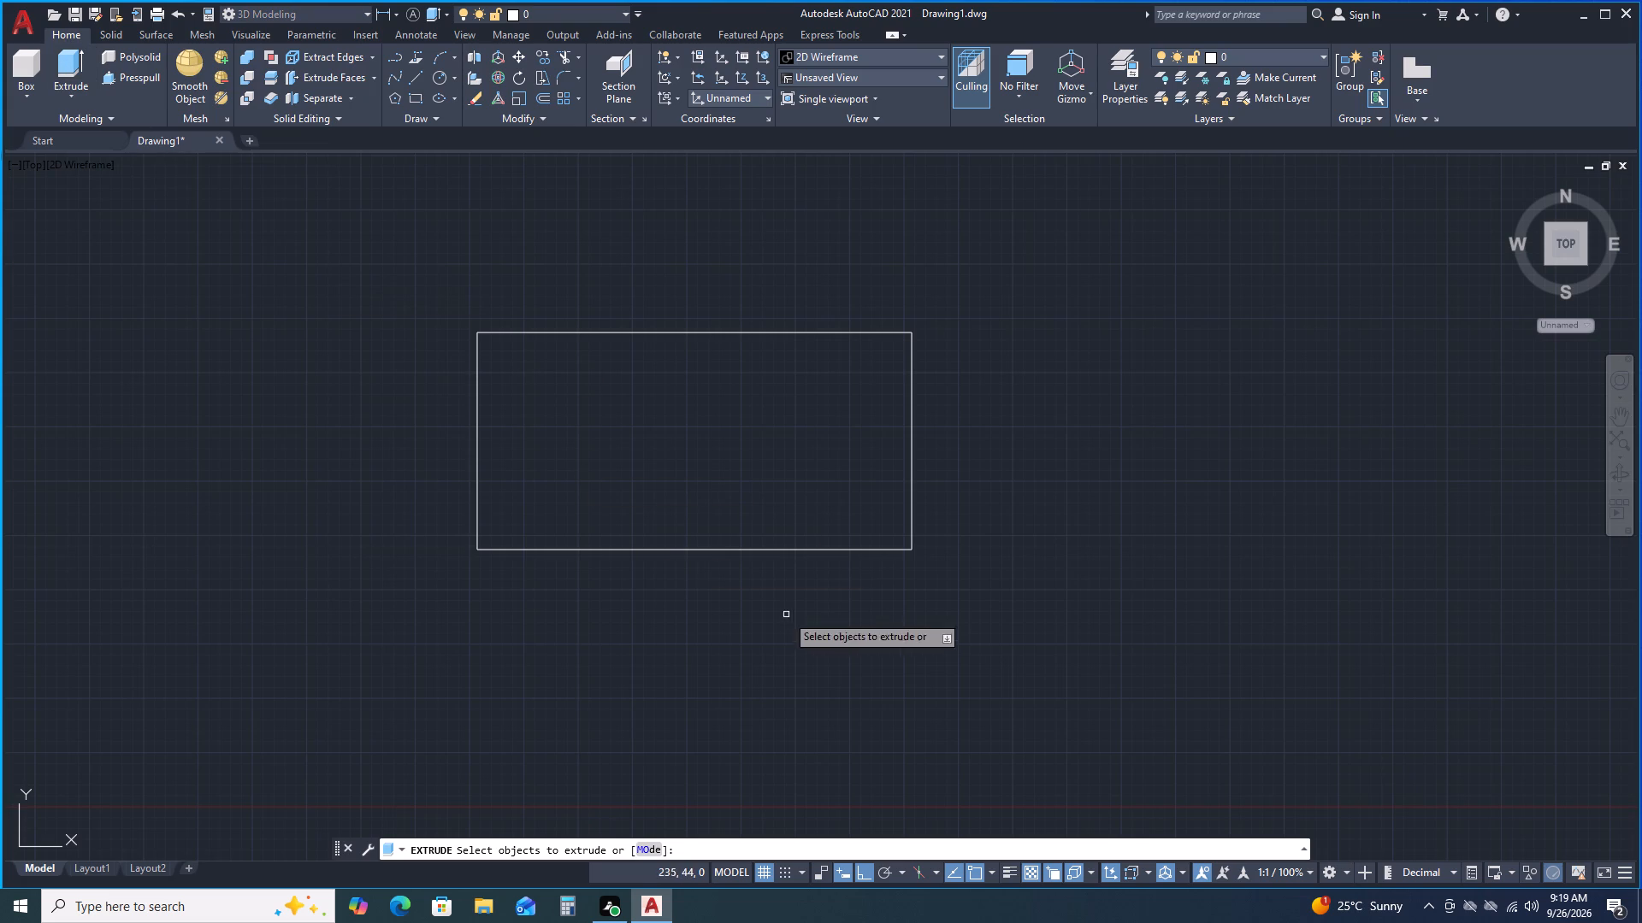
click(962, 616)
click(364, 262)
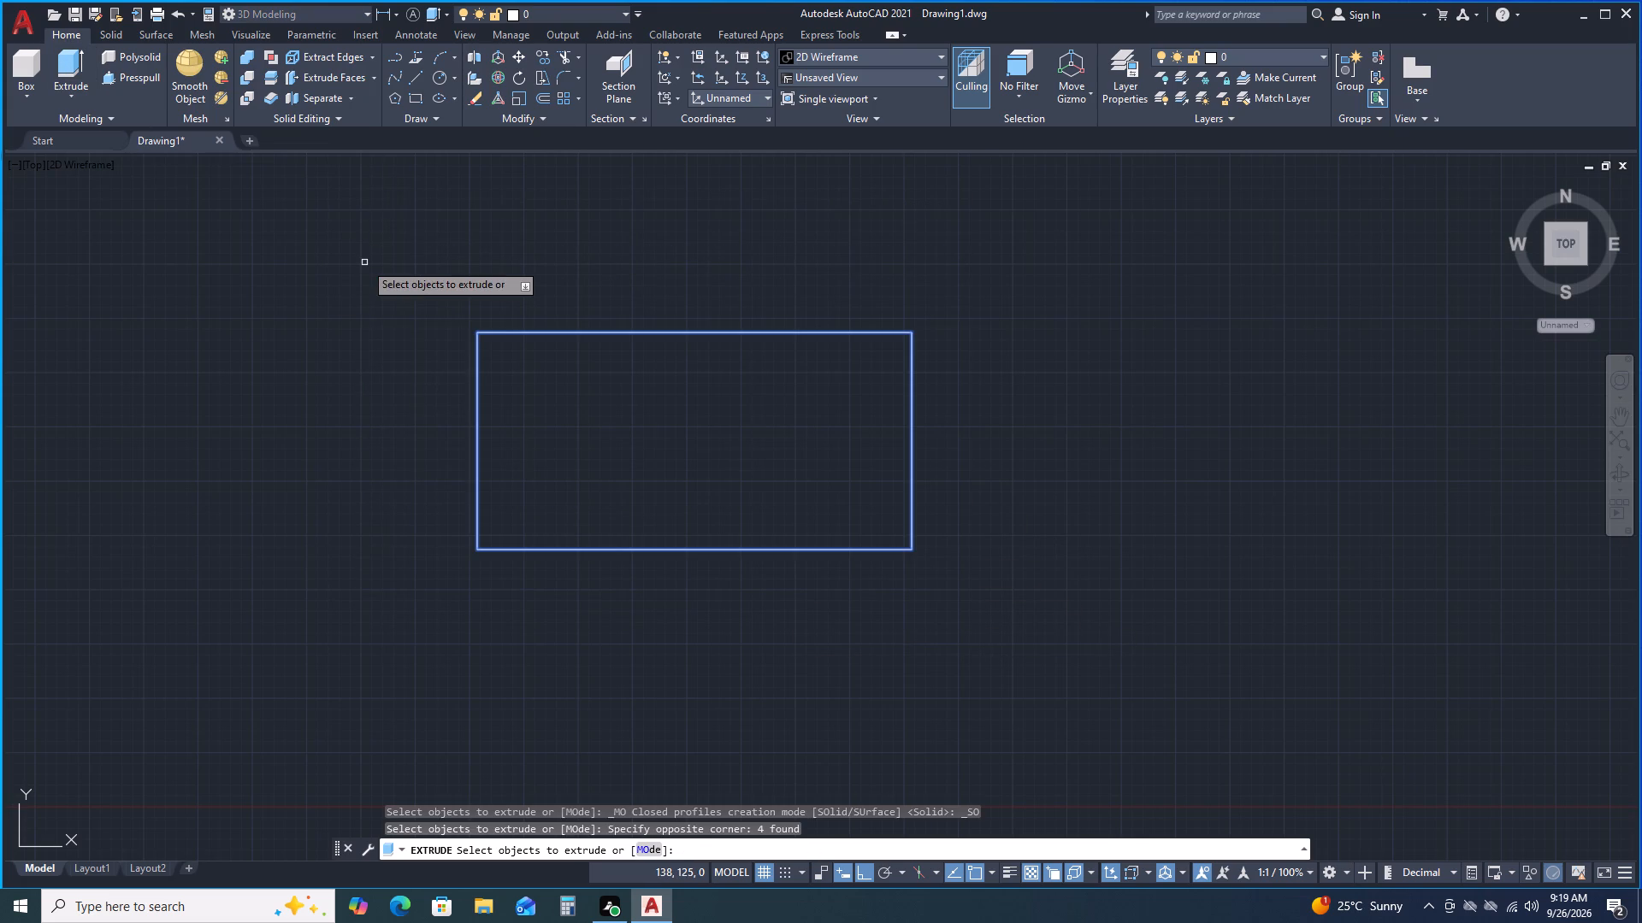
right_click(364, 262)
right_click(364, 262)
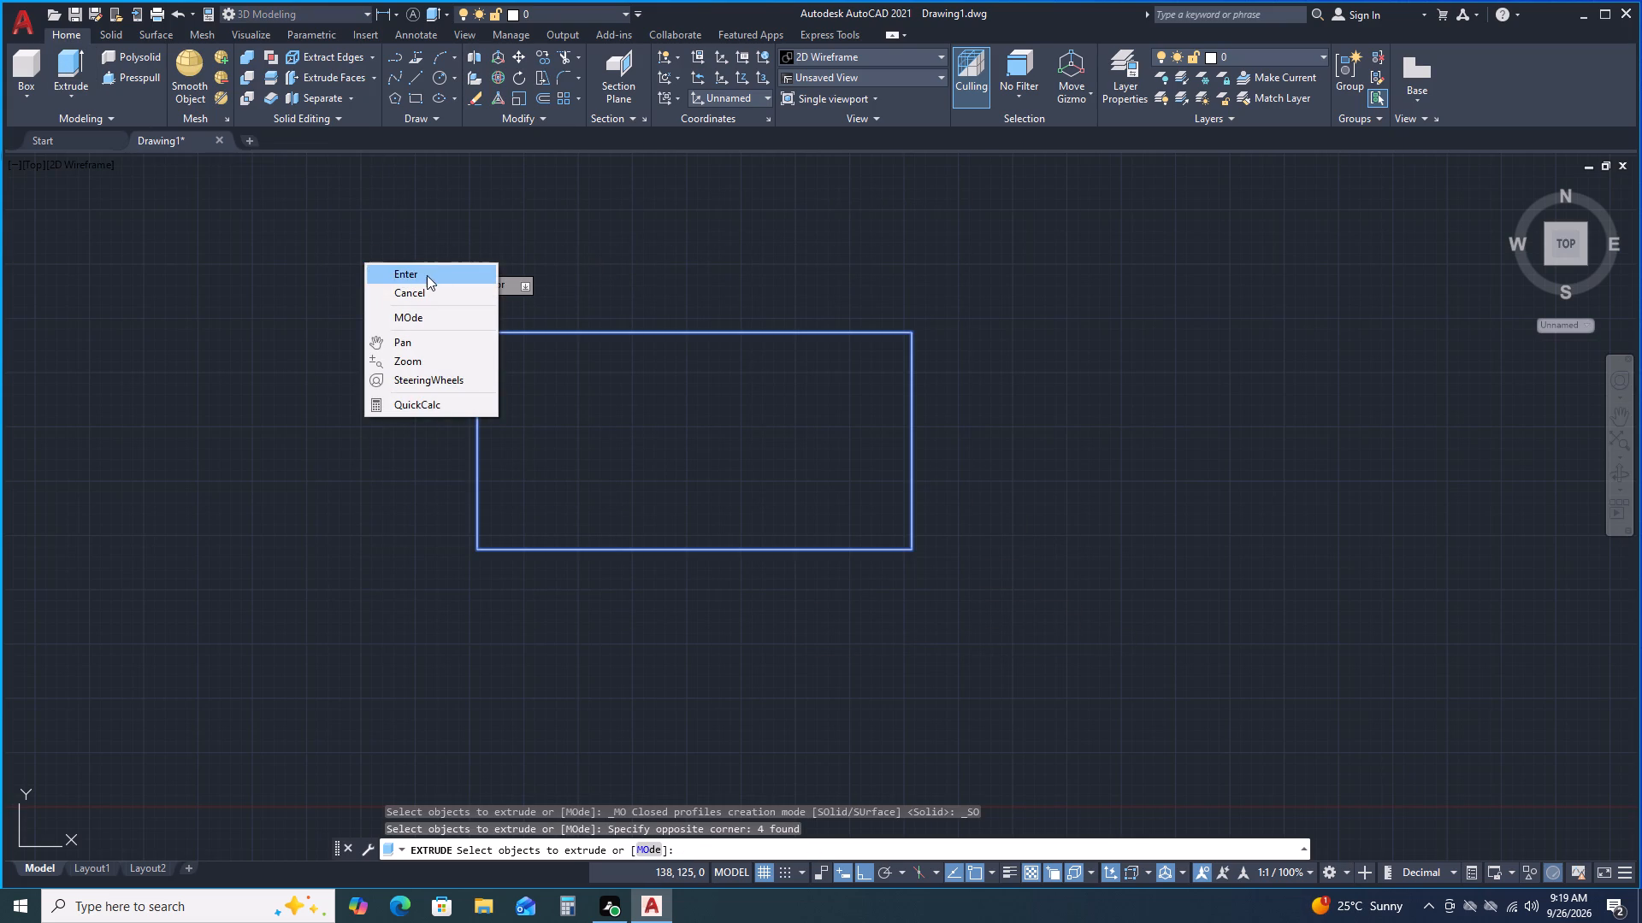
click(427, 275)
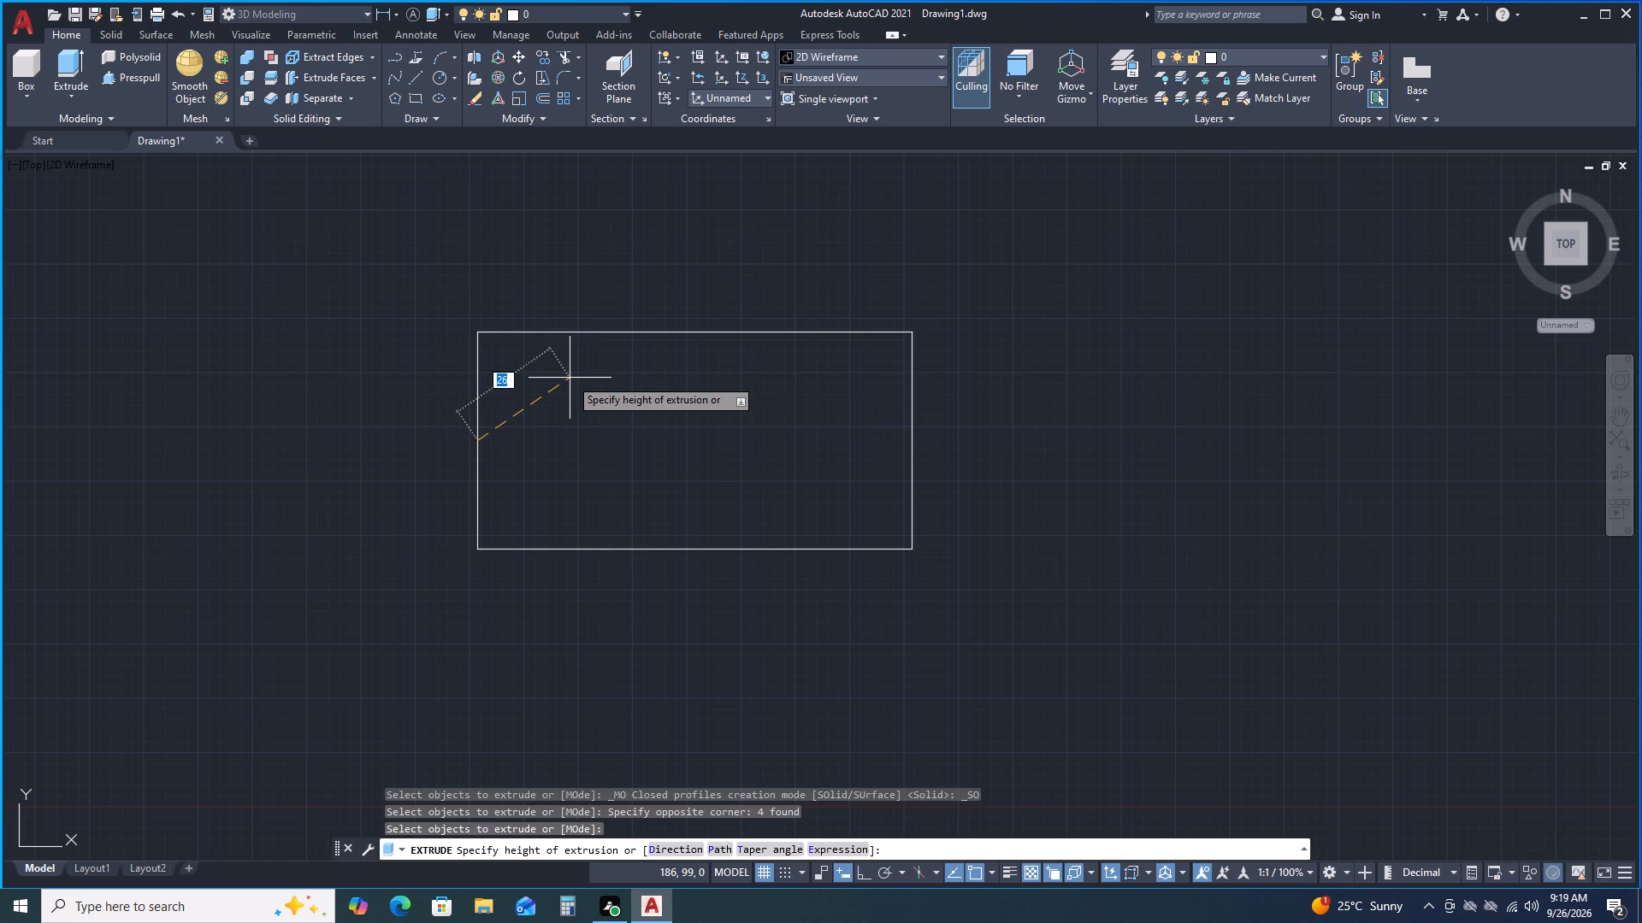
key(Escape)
Extrude the rectangle's four lines to a height of about 48 mm with Ortho on.
key(space)
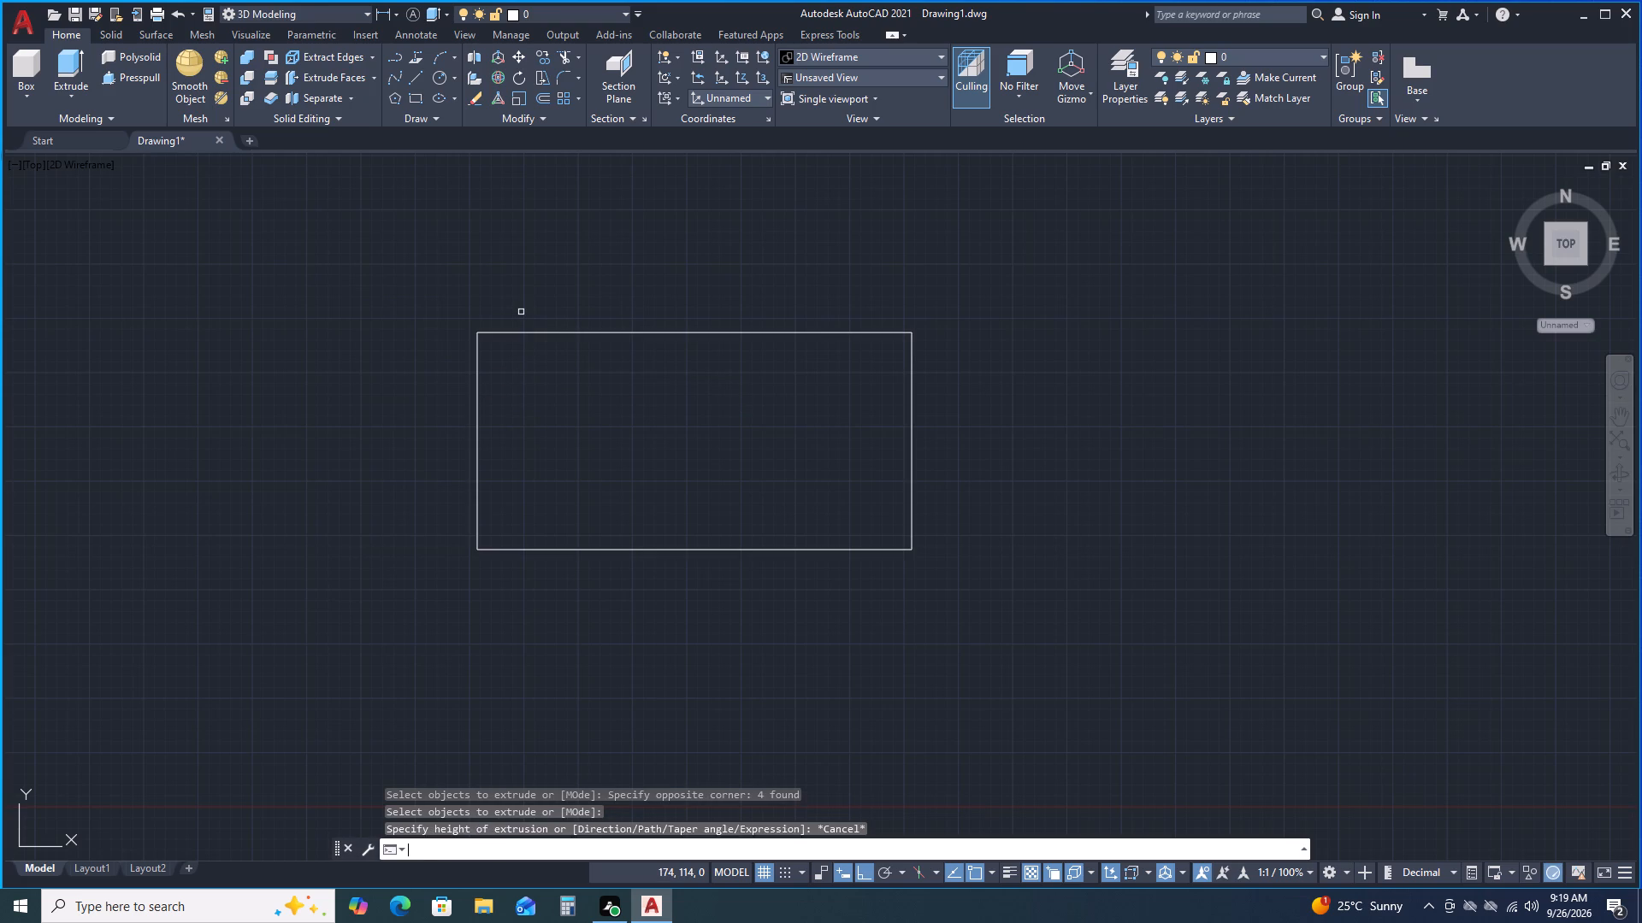
click(973, 602)
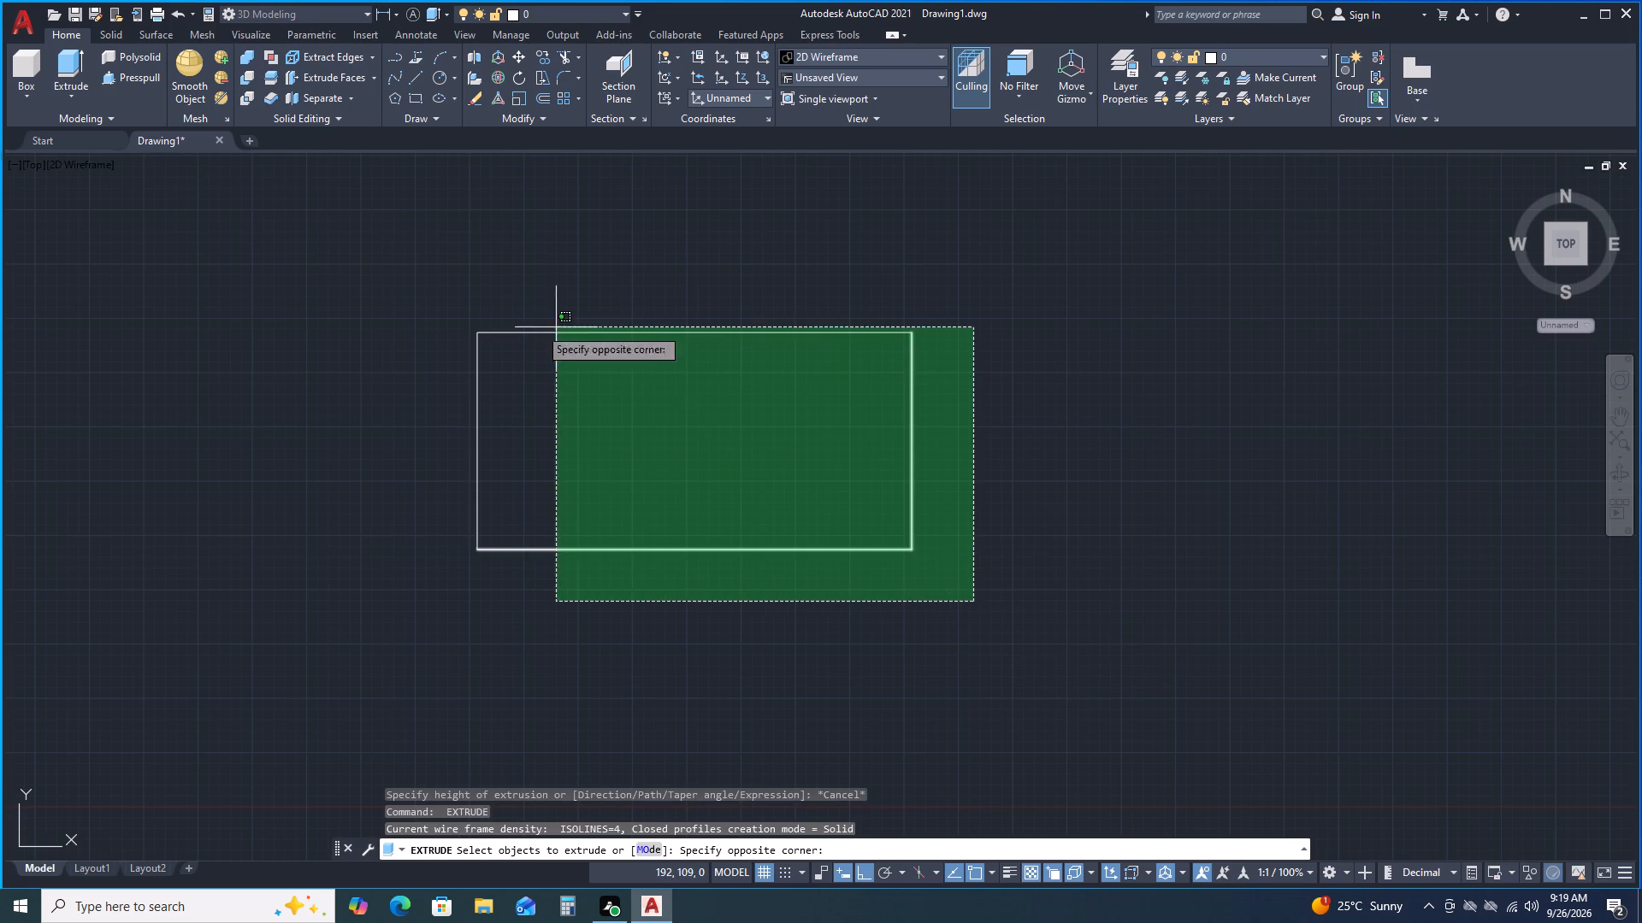
click(409, 317)
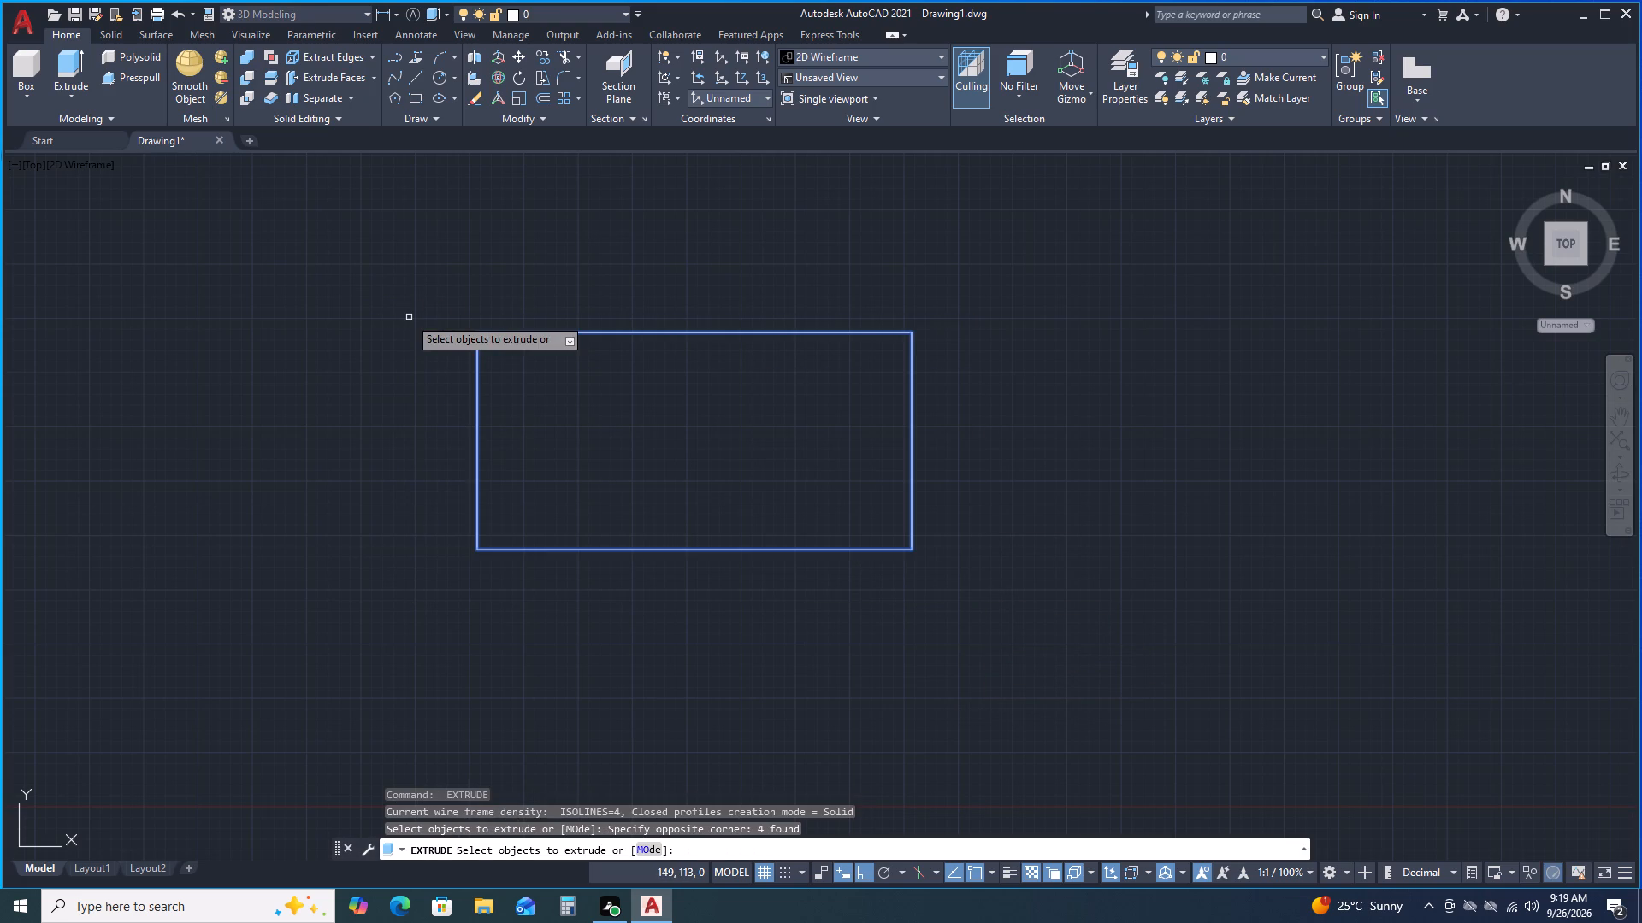
right_click(409, 317)
right_click(432, 486)
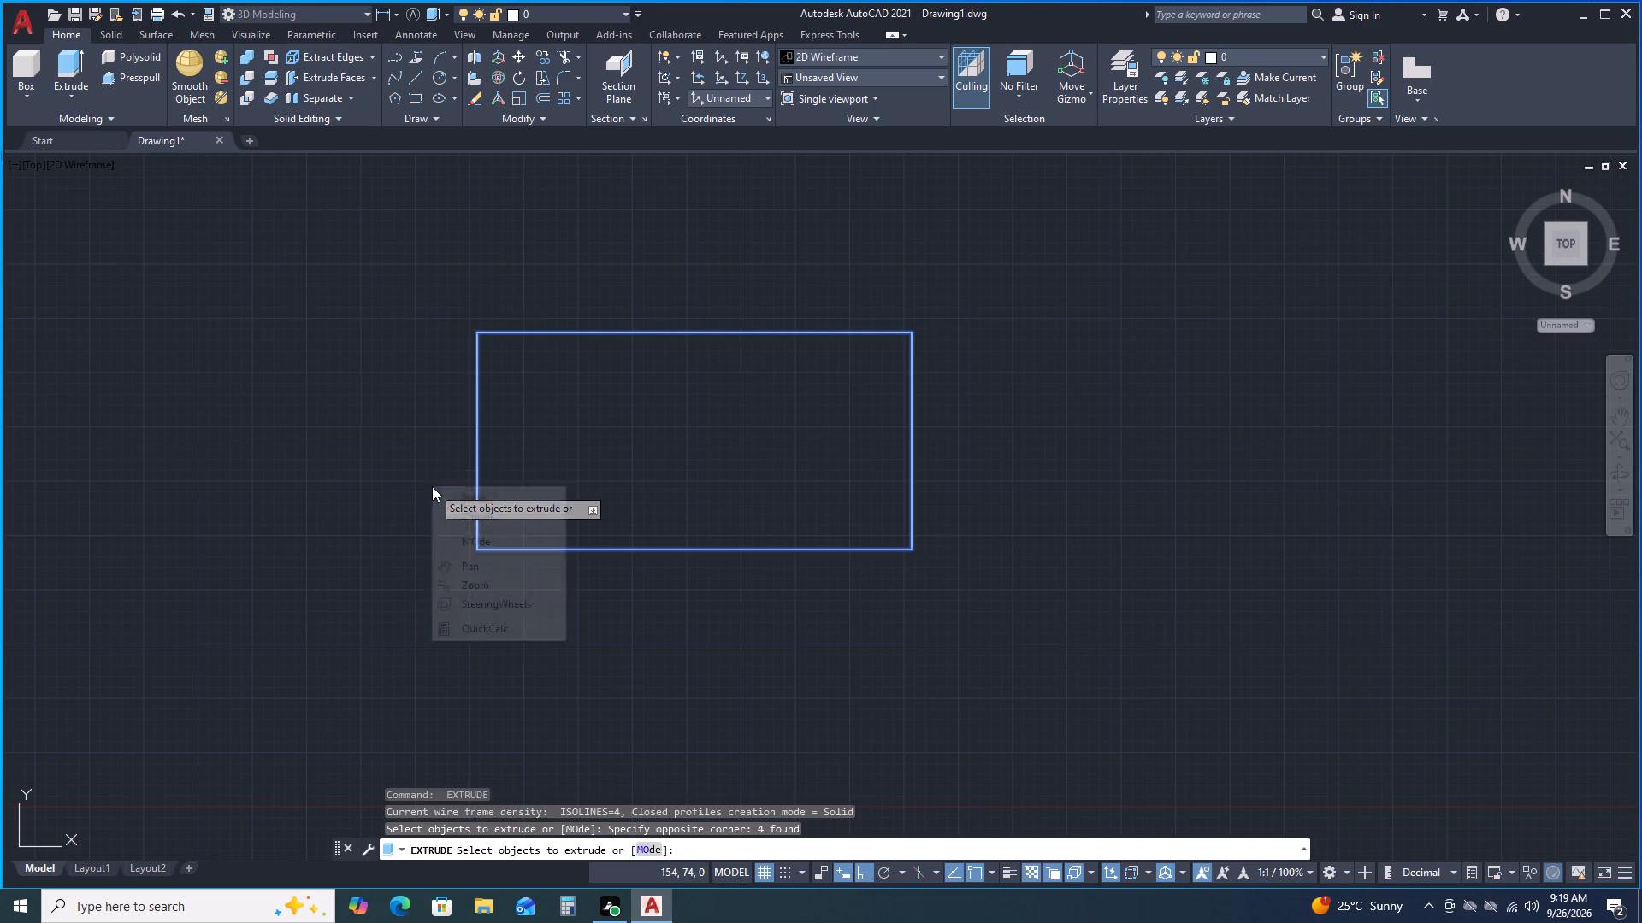
click(457, 493)
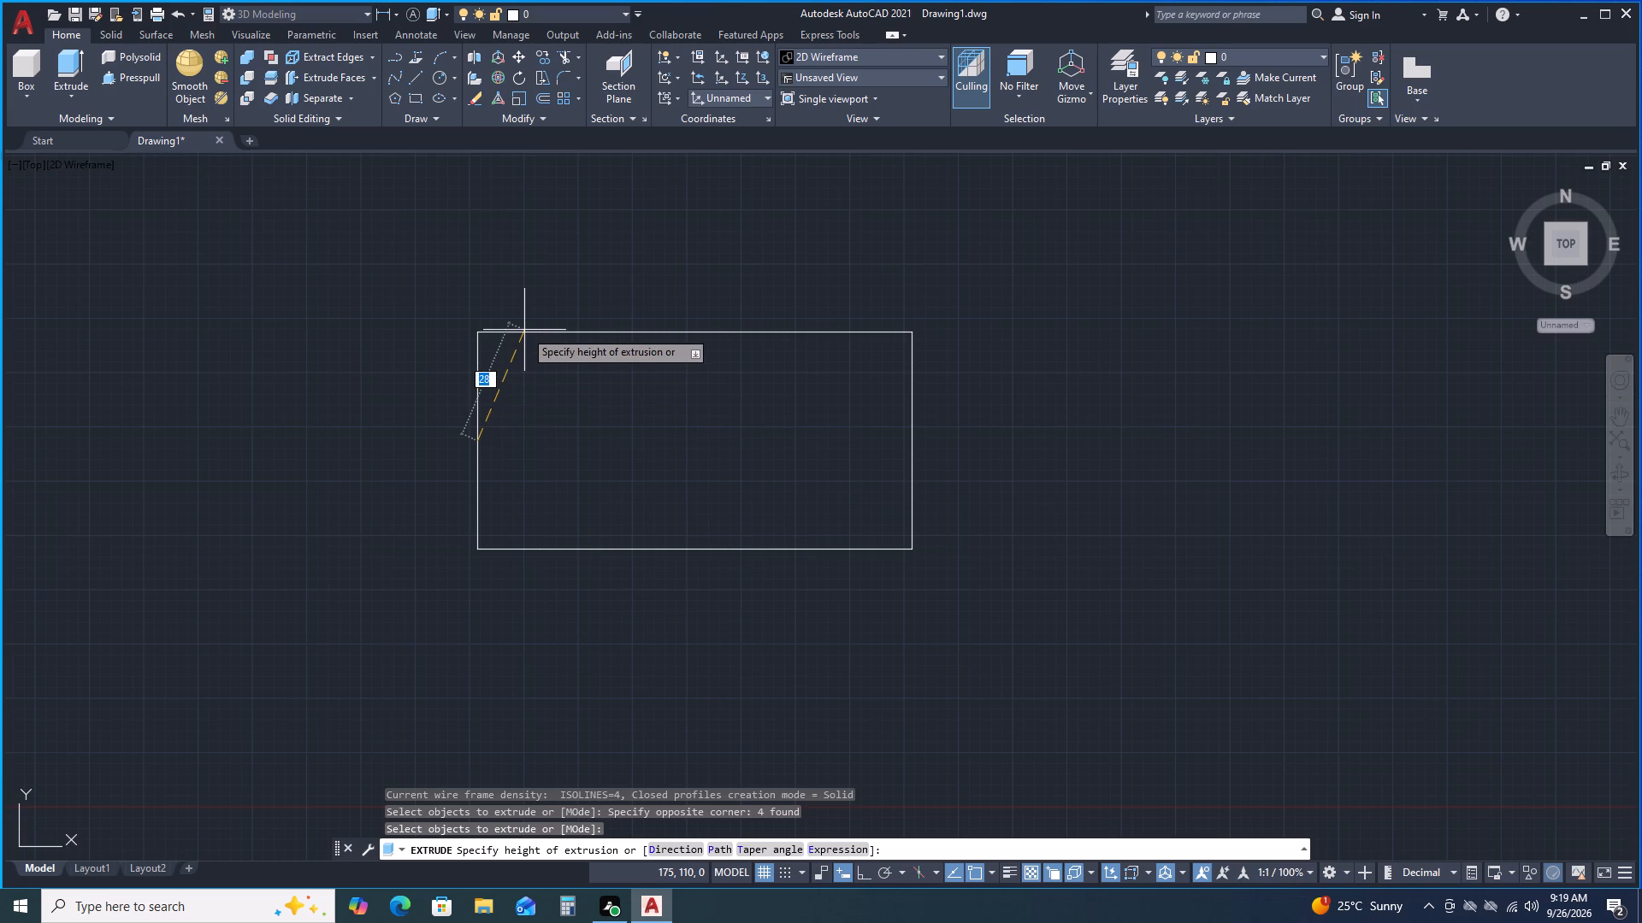
key(F8)
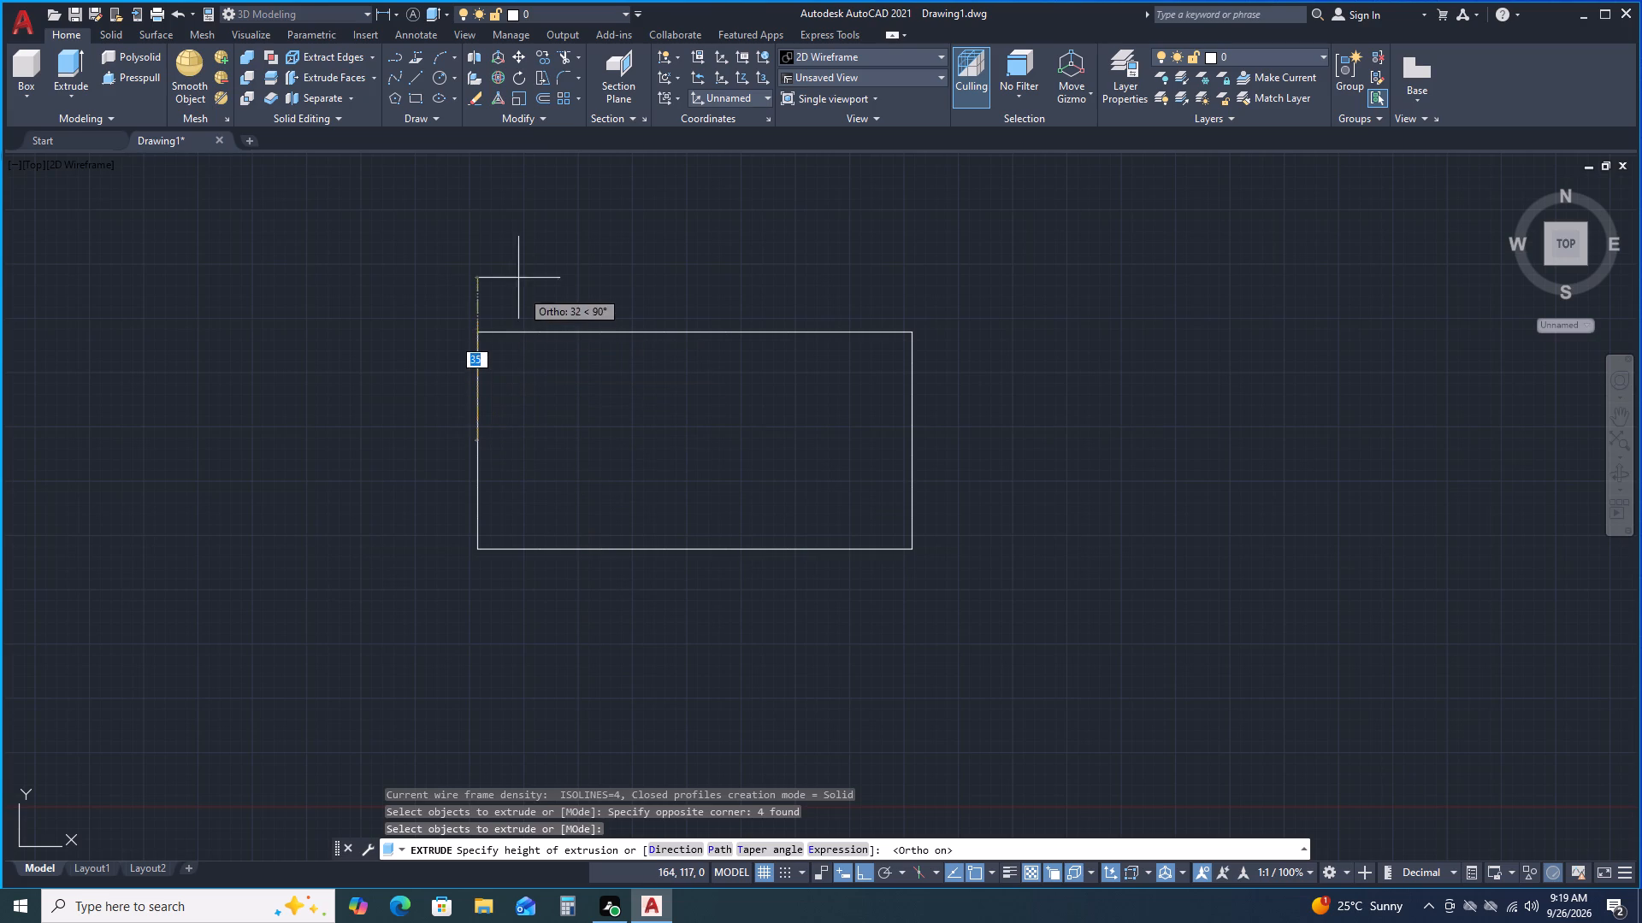
click(505, 232)
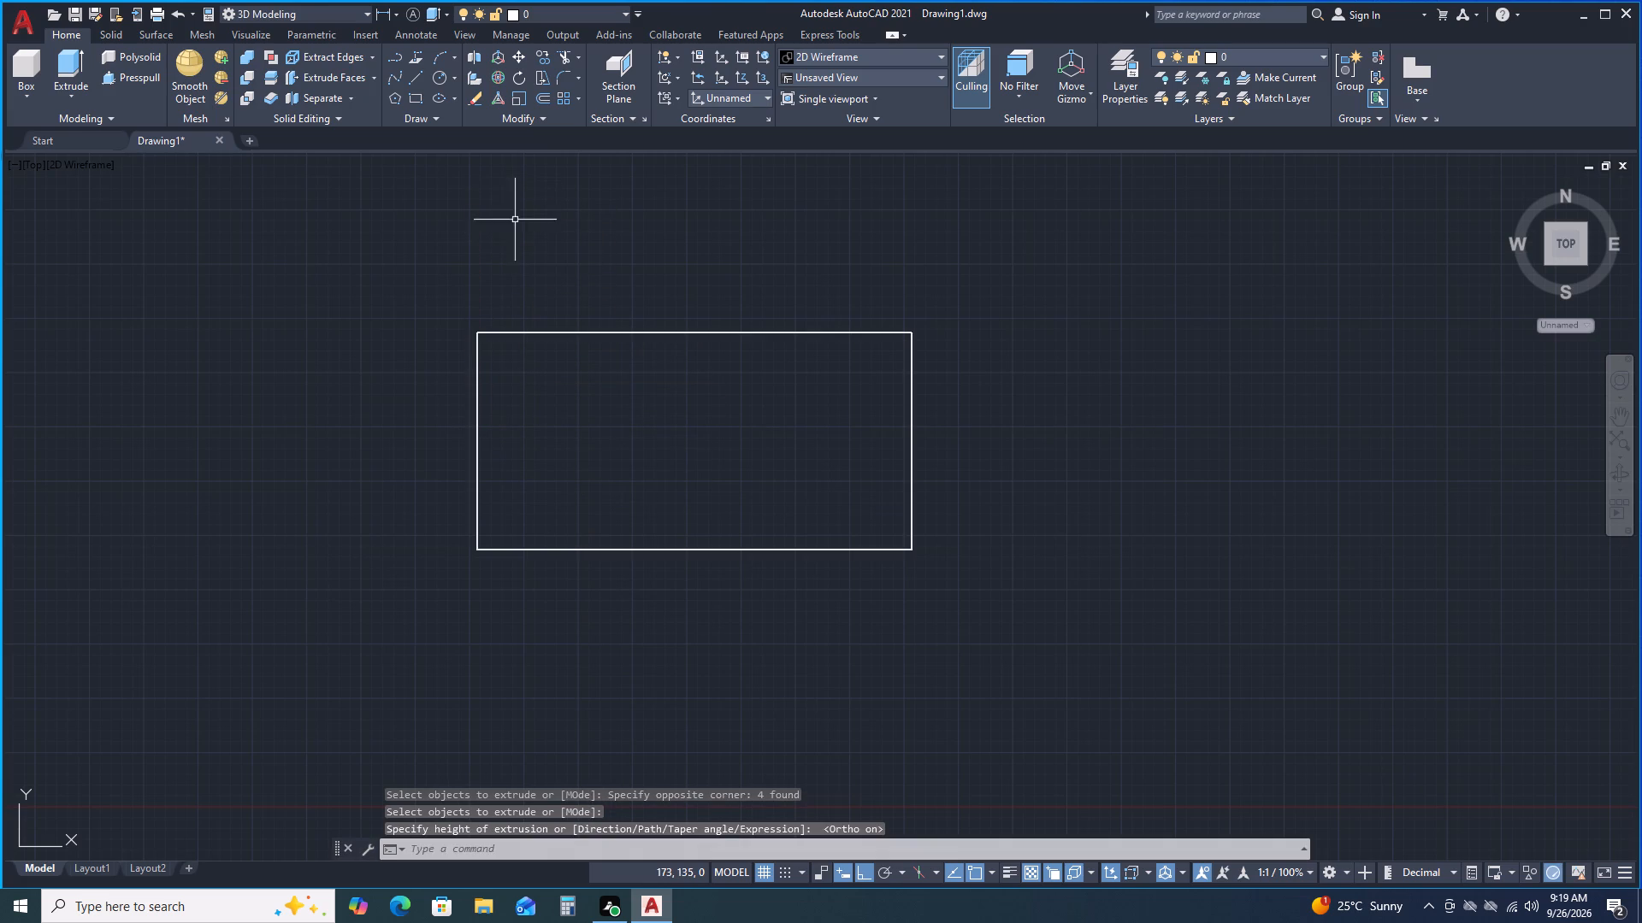
Show the extruded walls in the SW Isometric view with the Conceptual visual style.
scroll(516, 219, down, 2)
scroll(510, 231, up, 3)
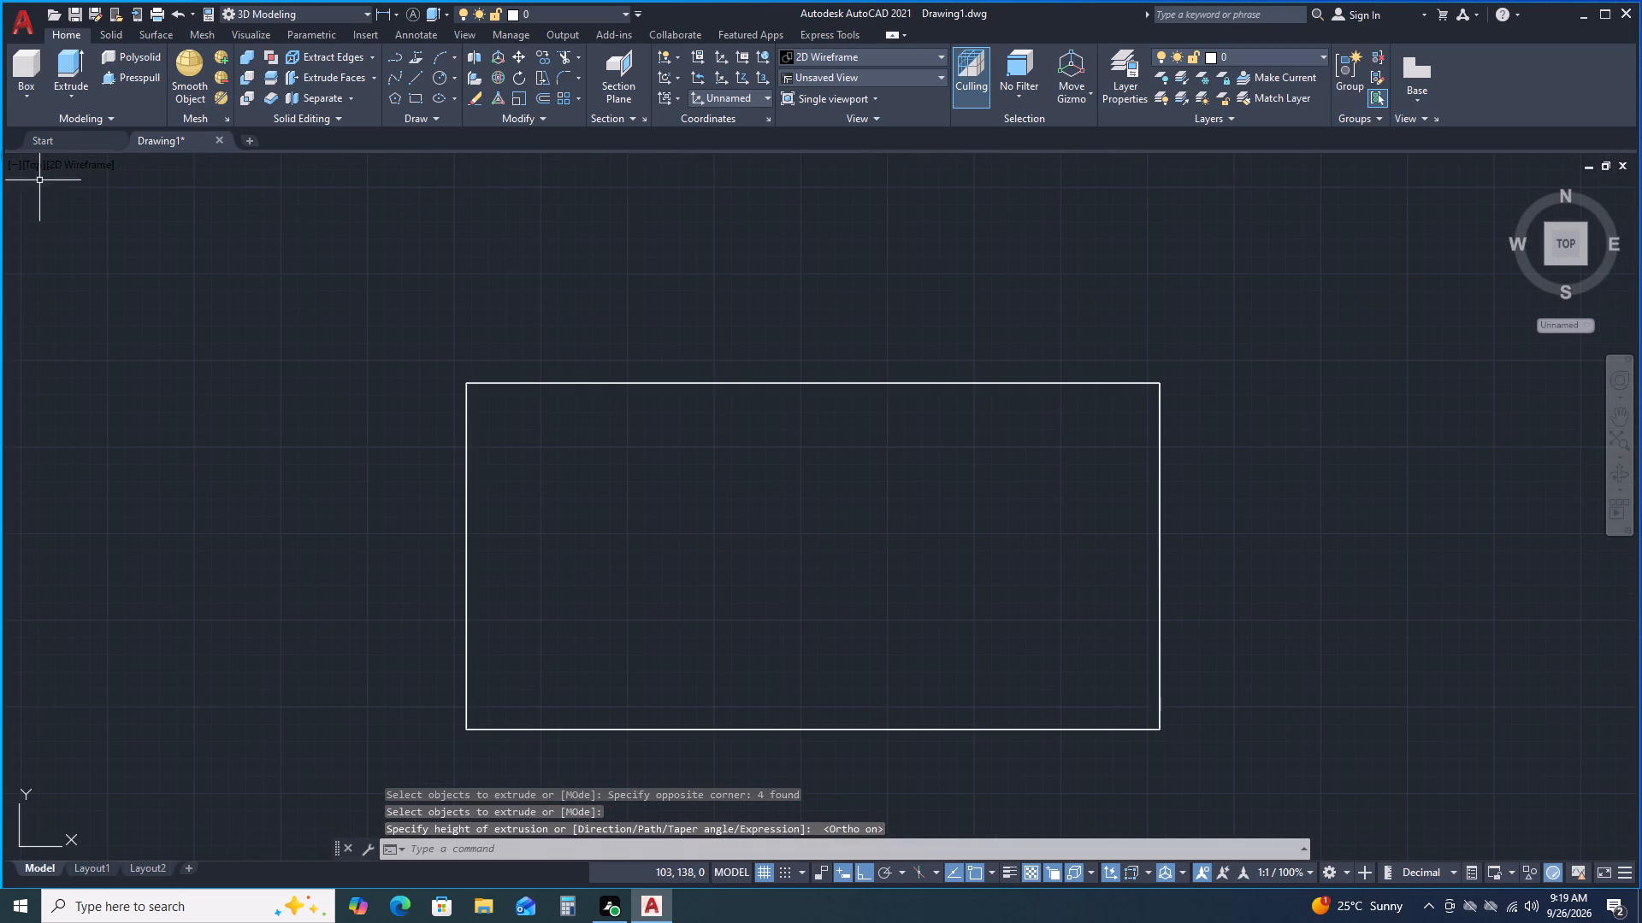
click(33, 162)
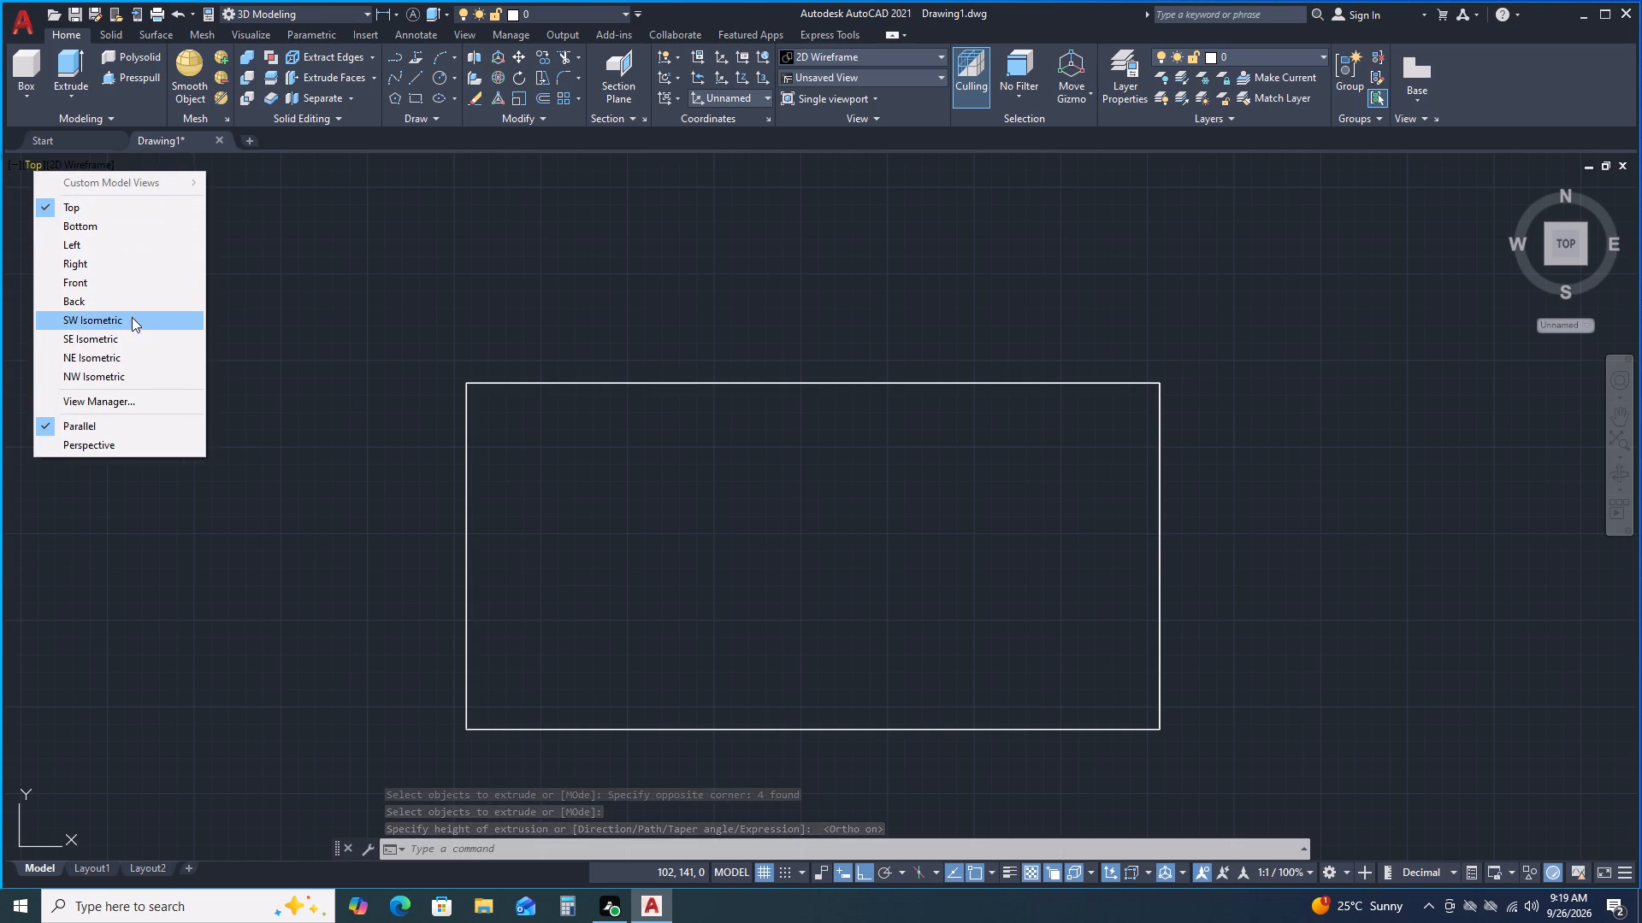
click(109, 322)
scroll(681, 526, down, 1)
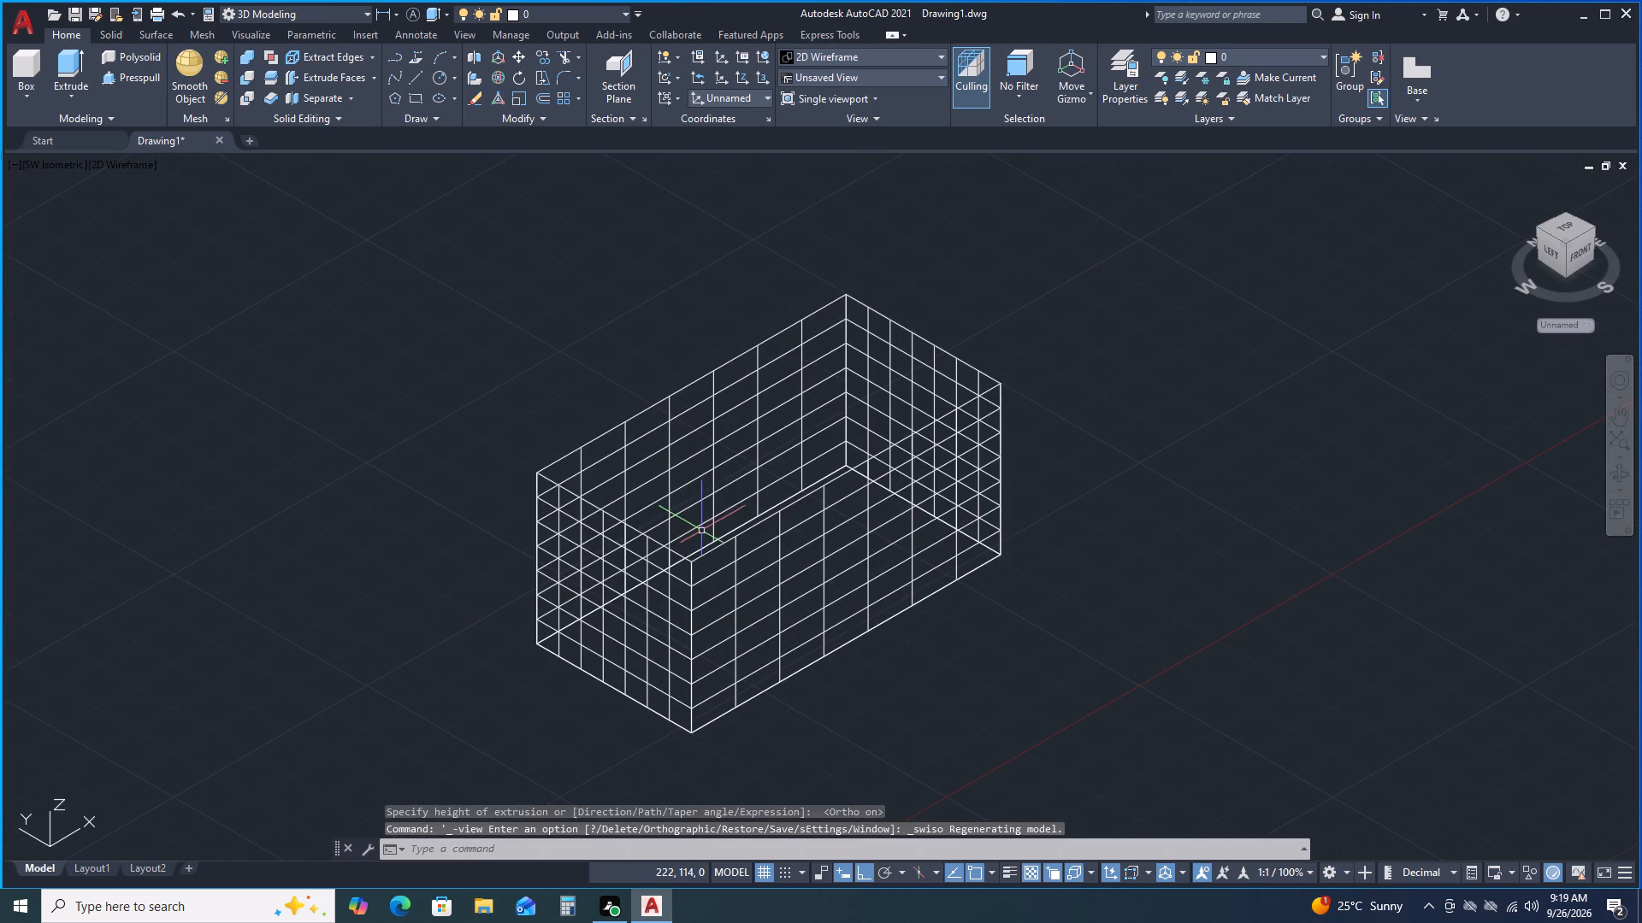
middle_drag(914, 714, 830, 594)
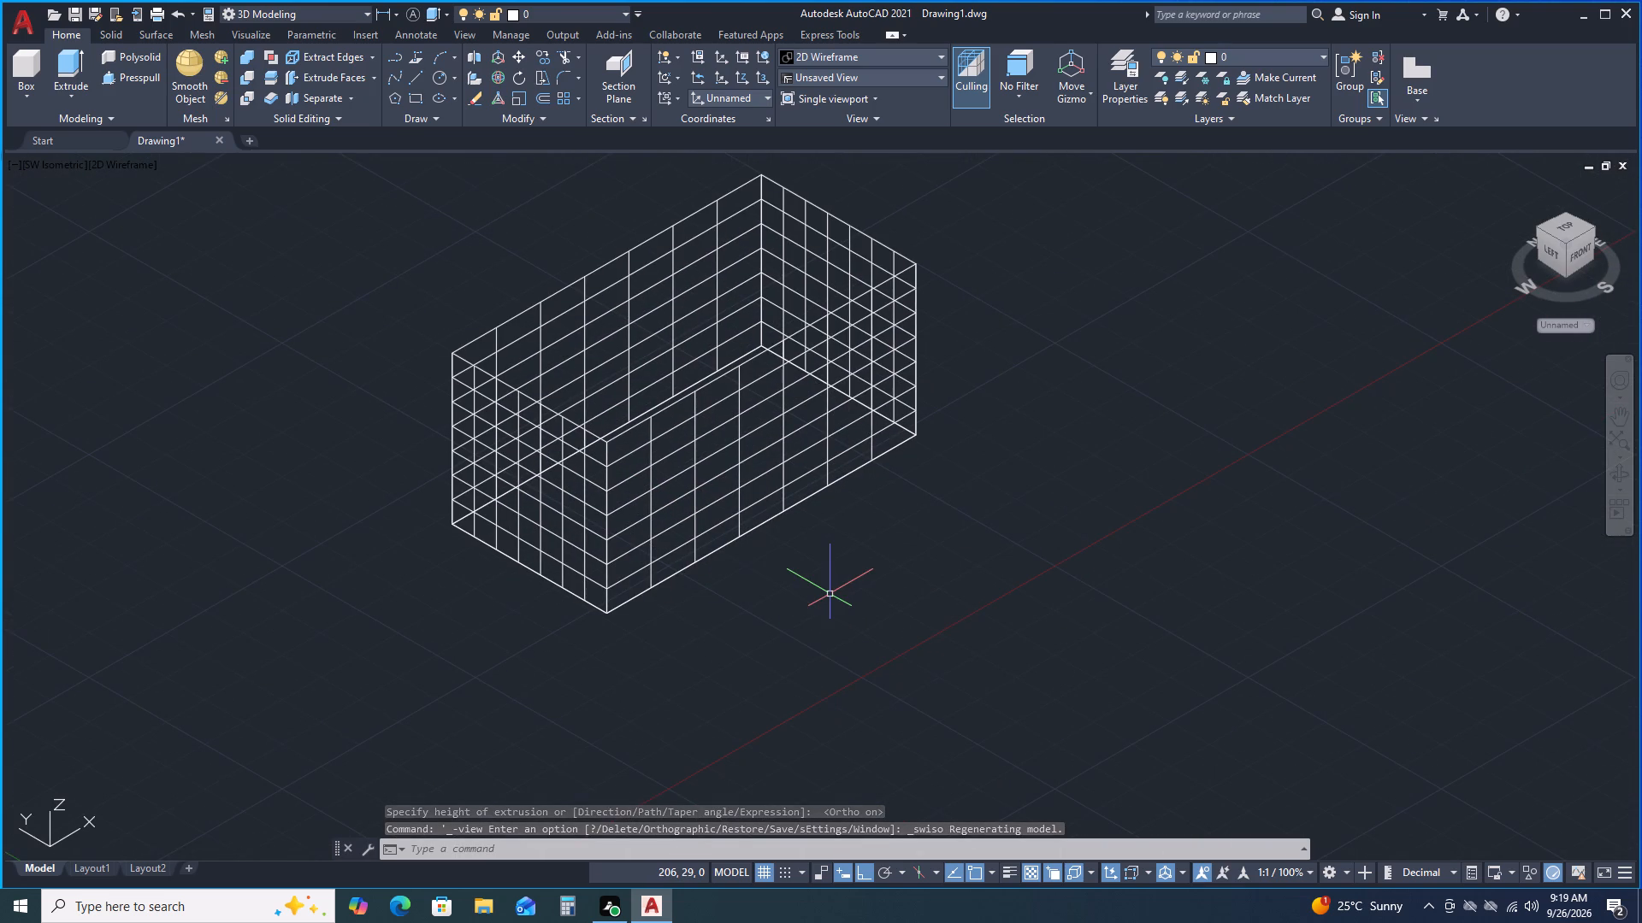
scroll(824, 592, down, 1)
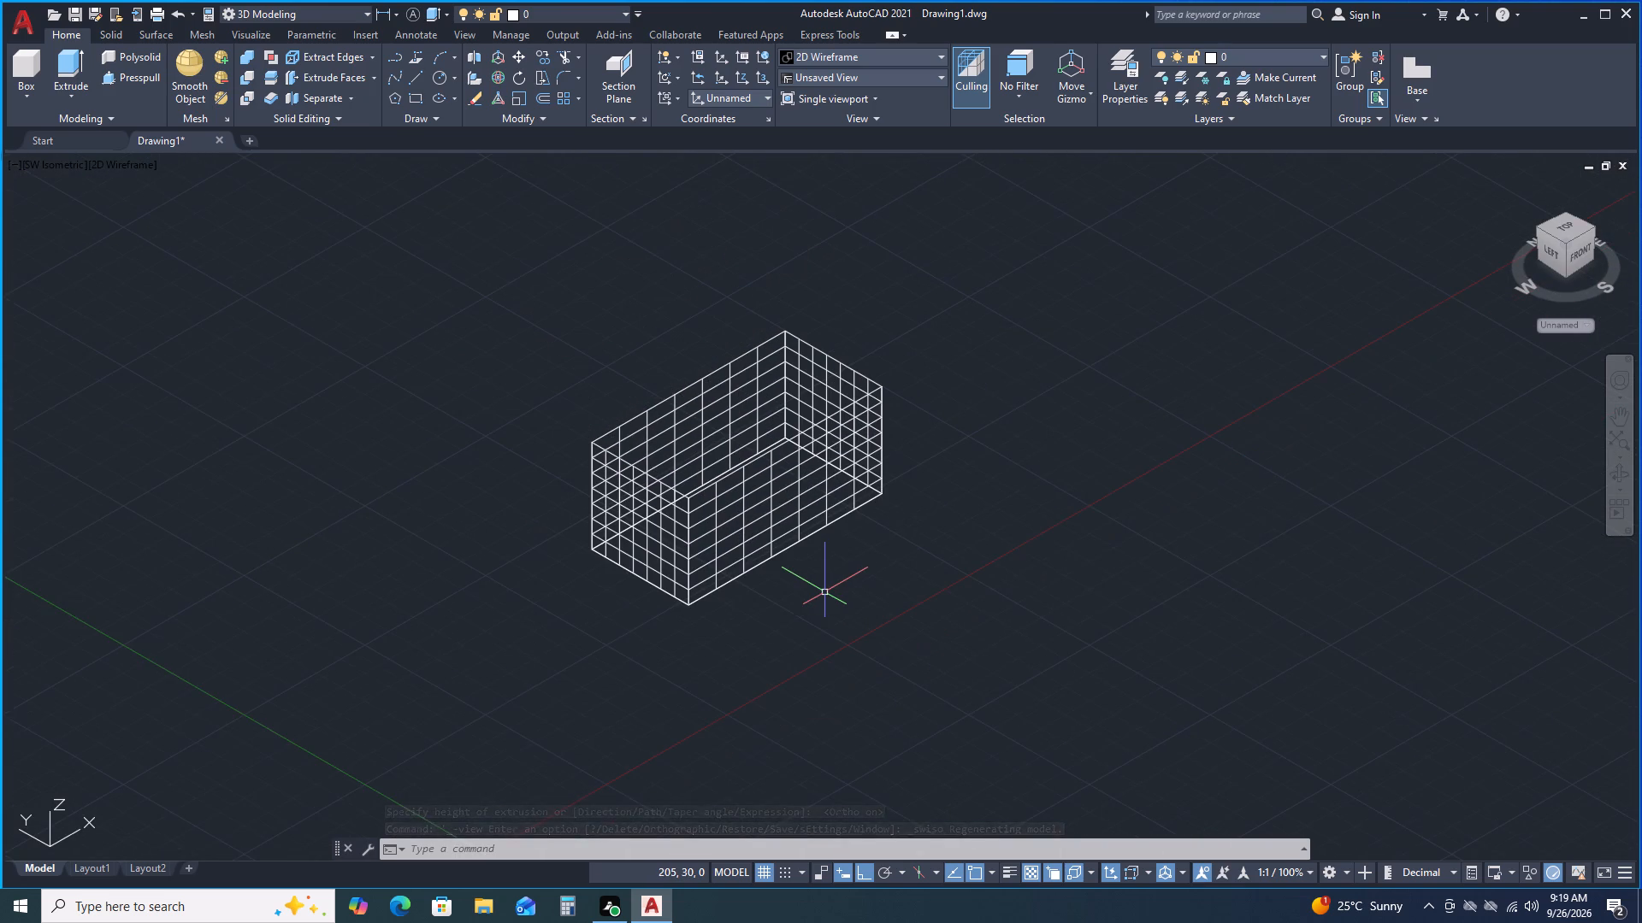
middle_drag(822, 592, 802, 637)
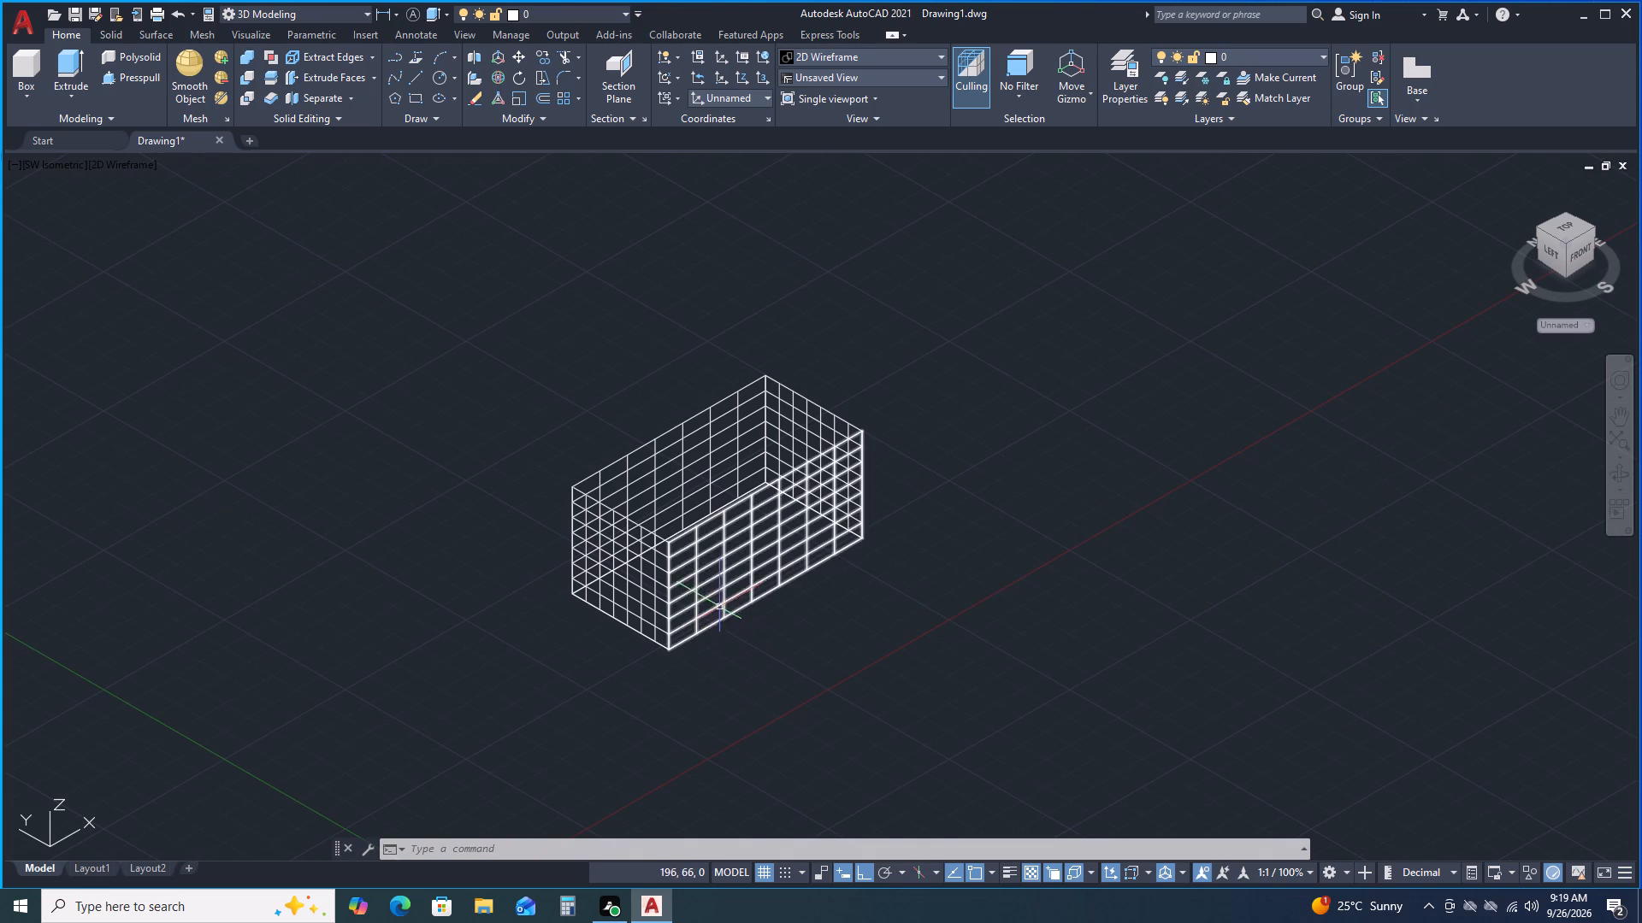
click(144, 171)
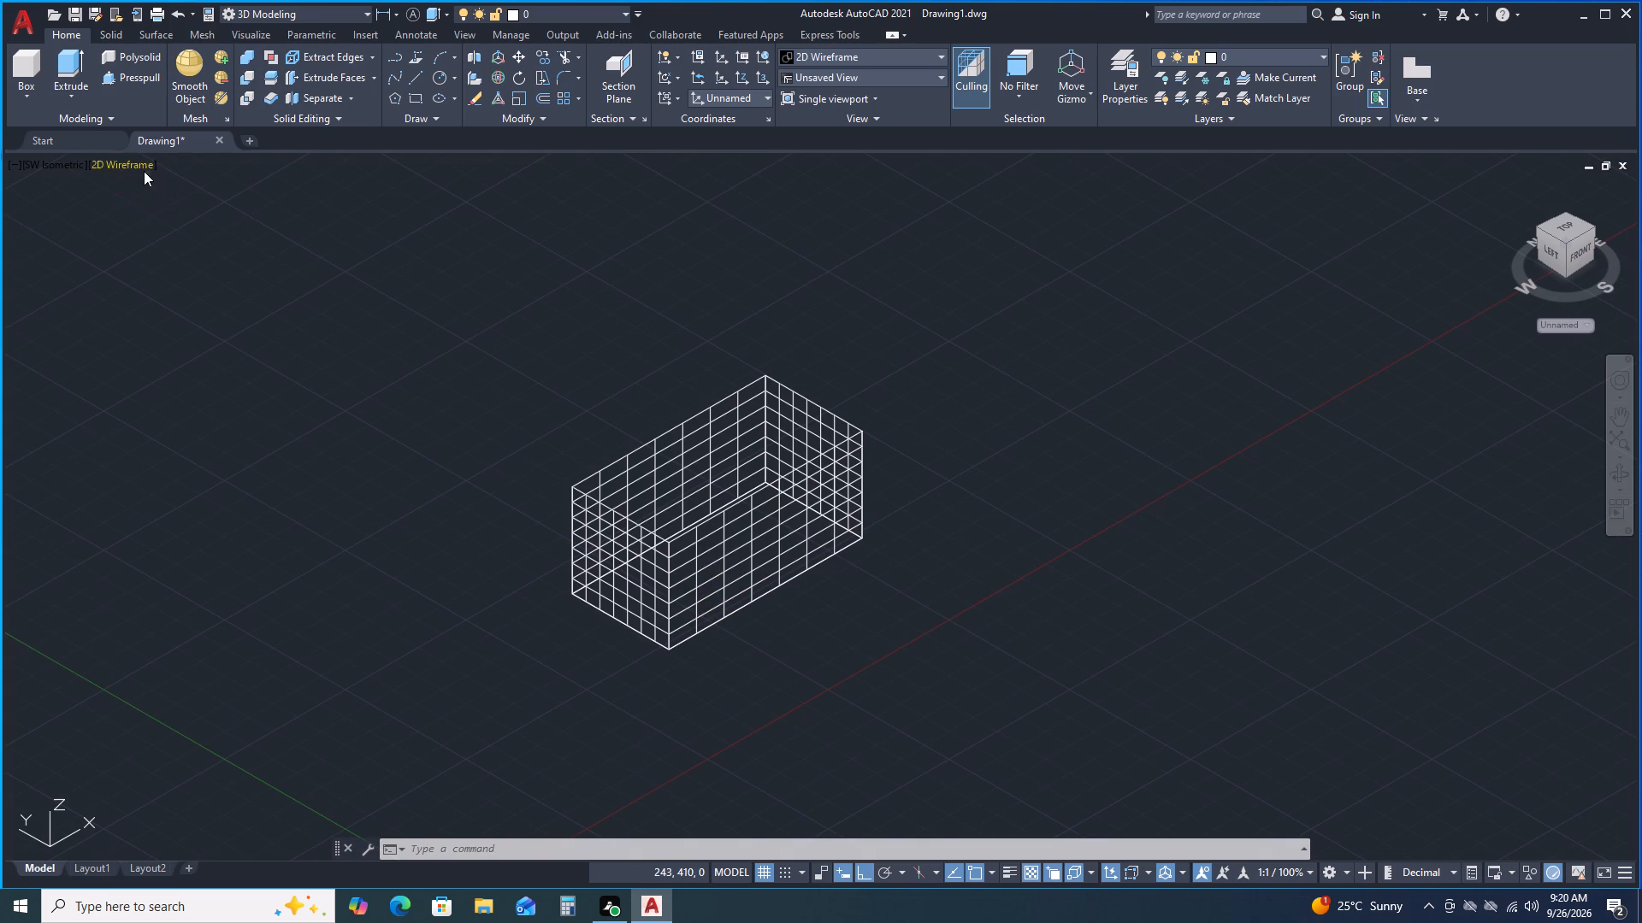
click(182, 225)
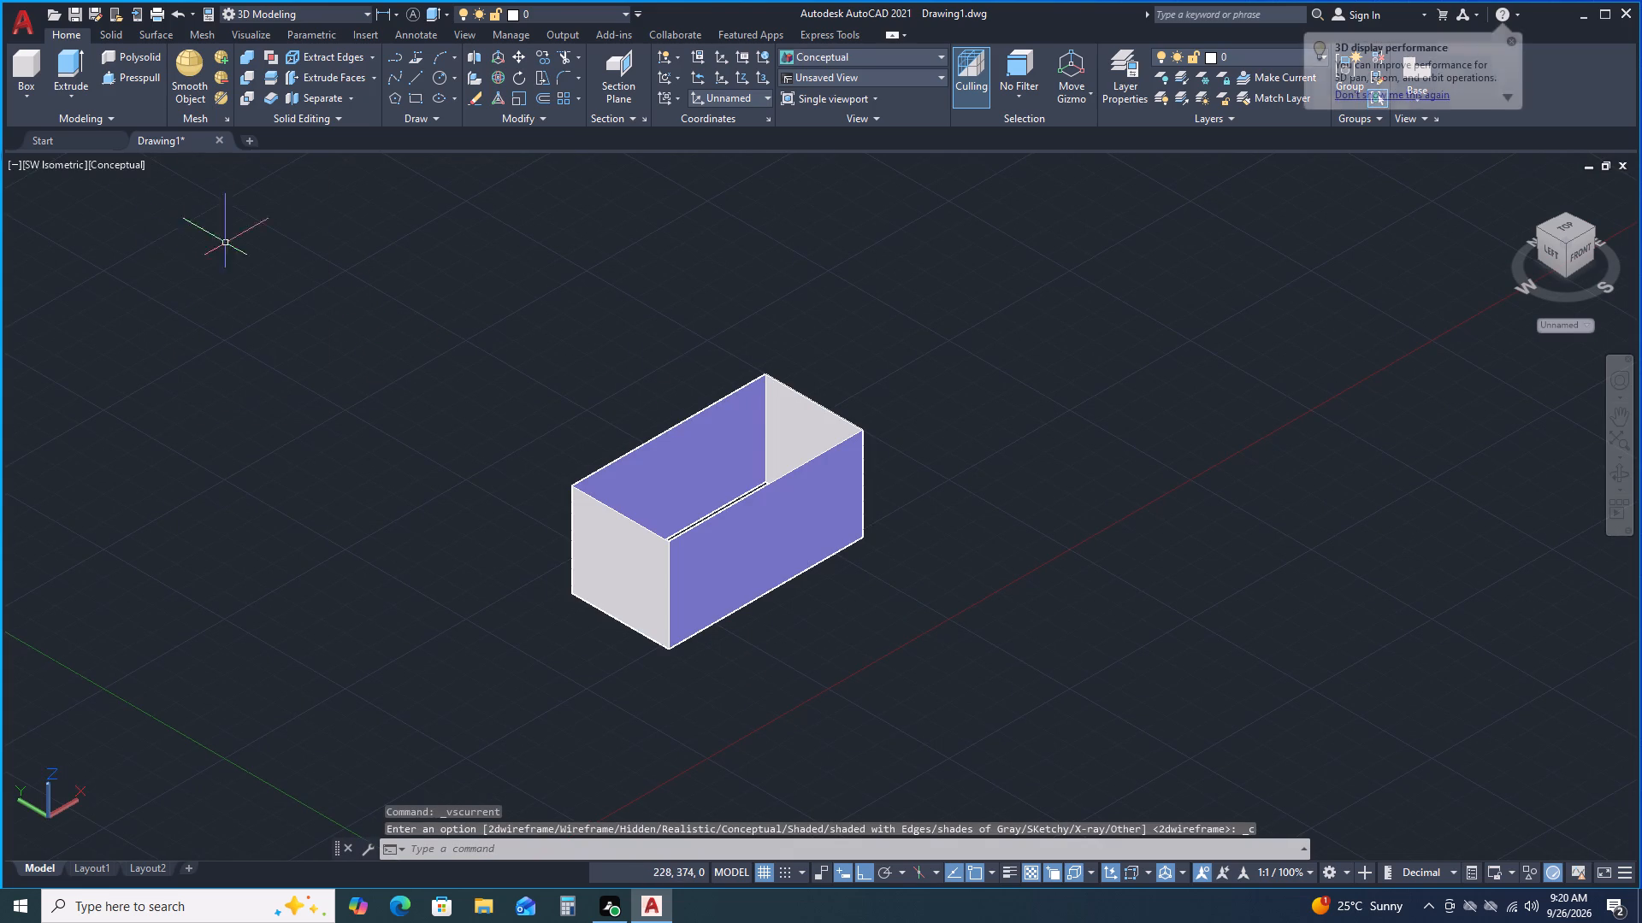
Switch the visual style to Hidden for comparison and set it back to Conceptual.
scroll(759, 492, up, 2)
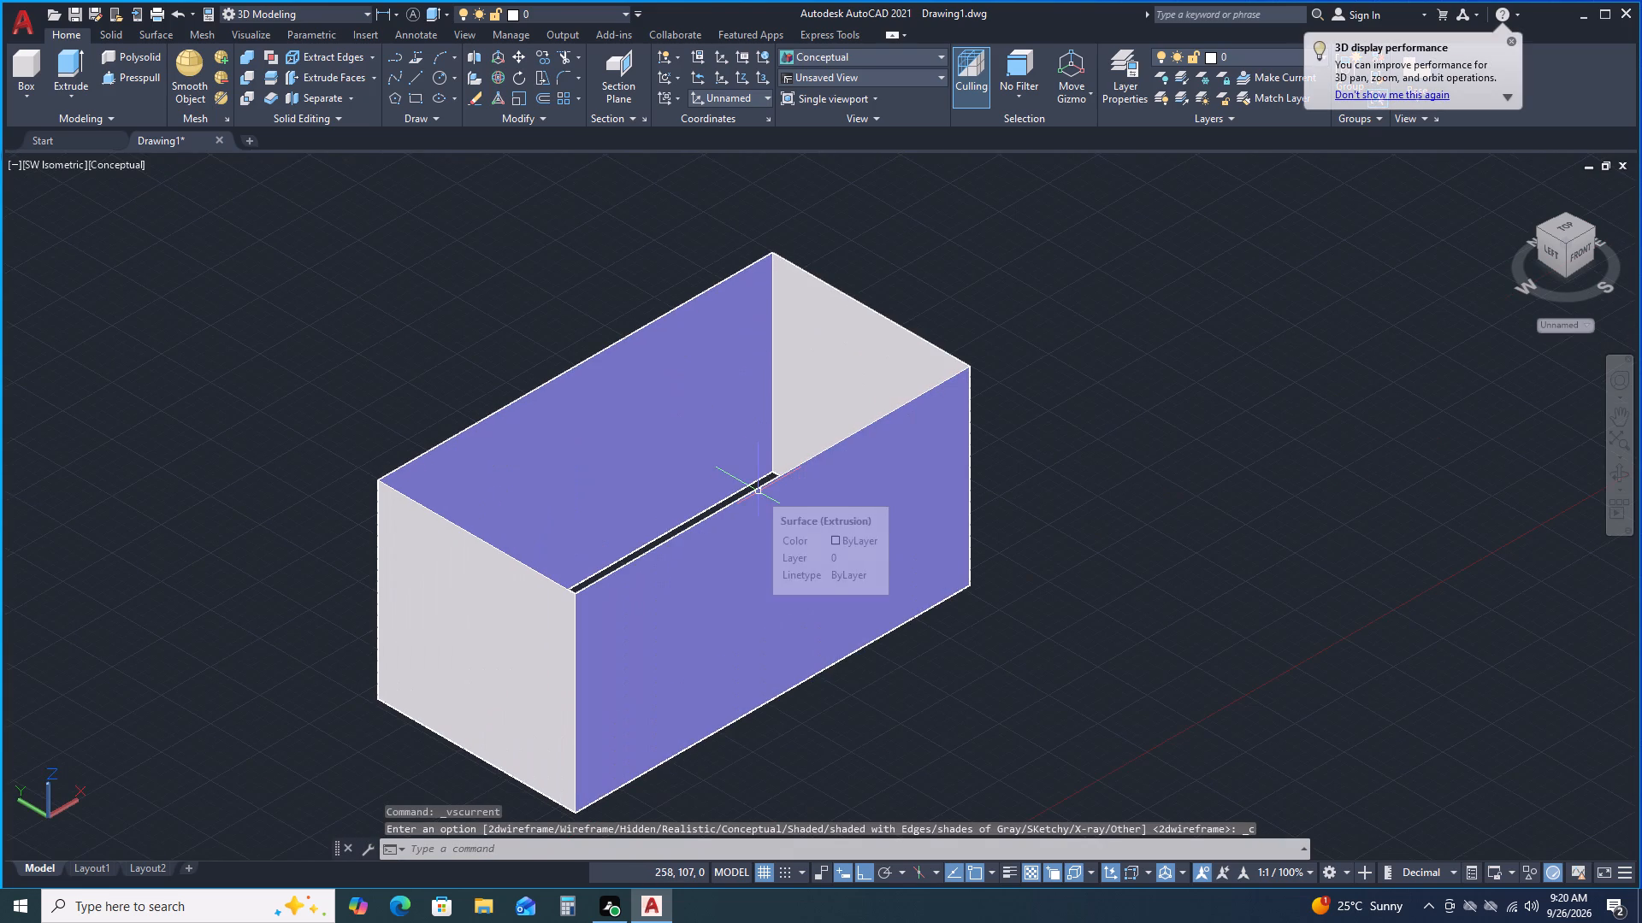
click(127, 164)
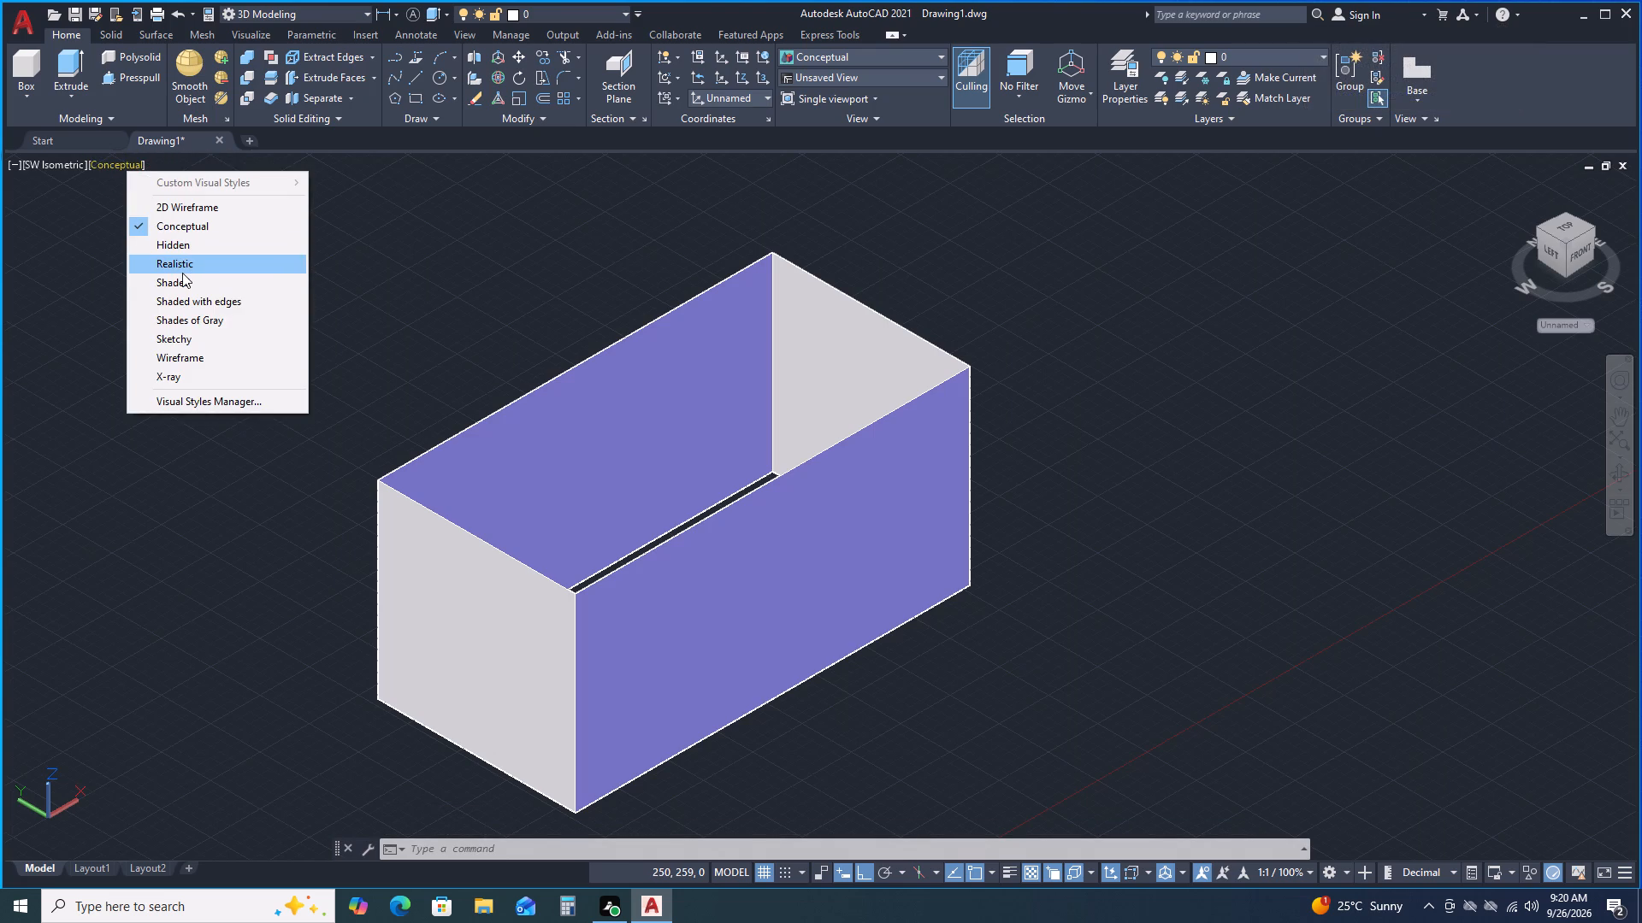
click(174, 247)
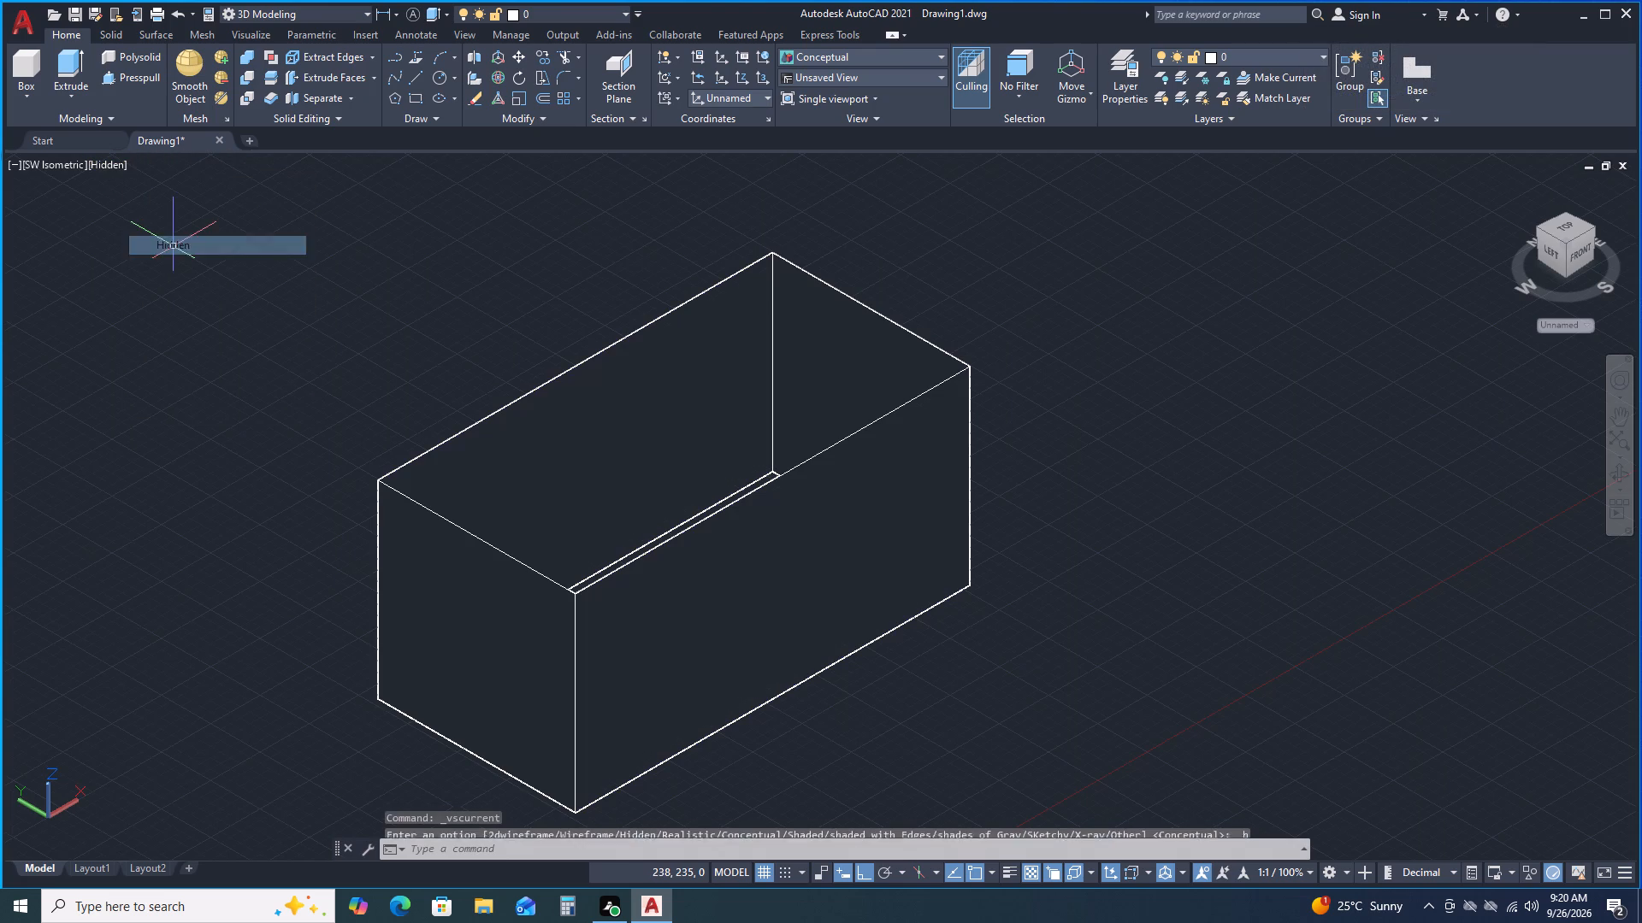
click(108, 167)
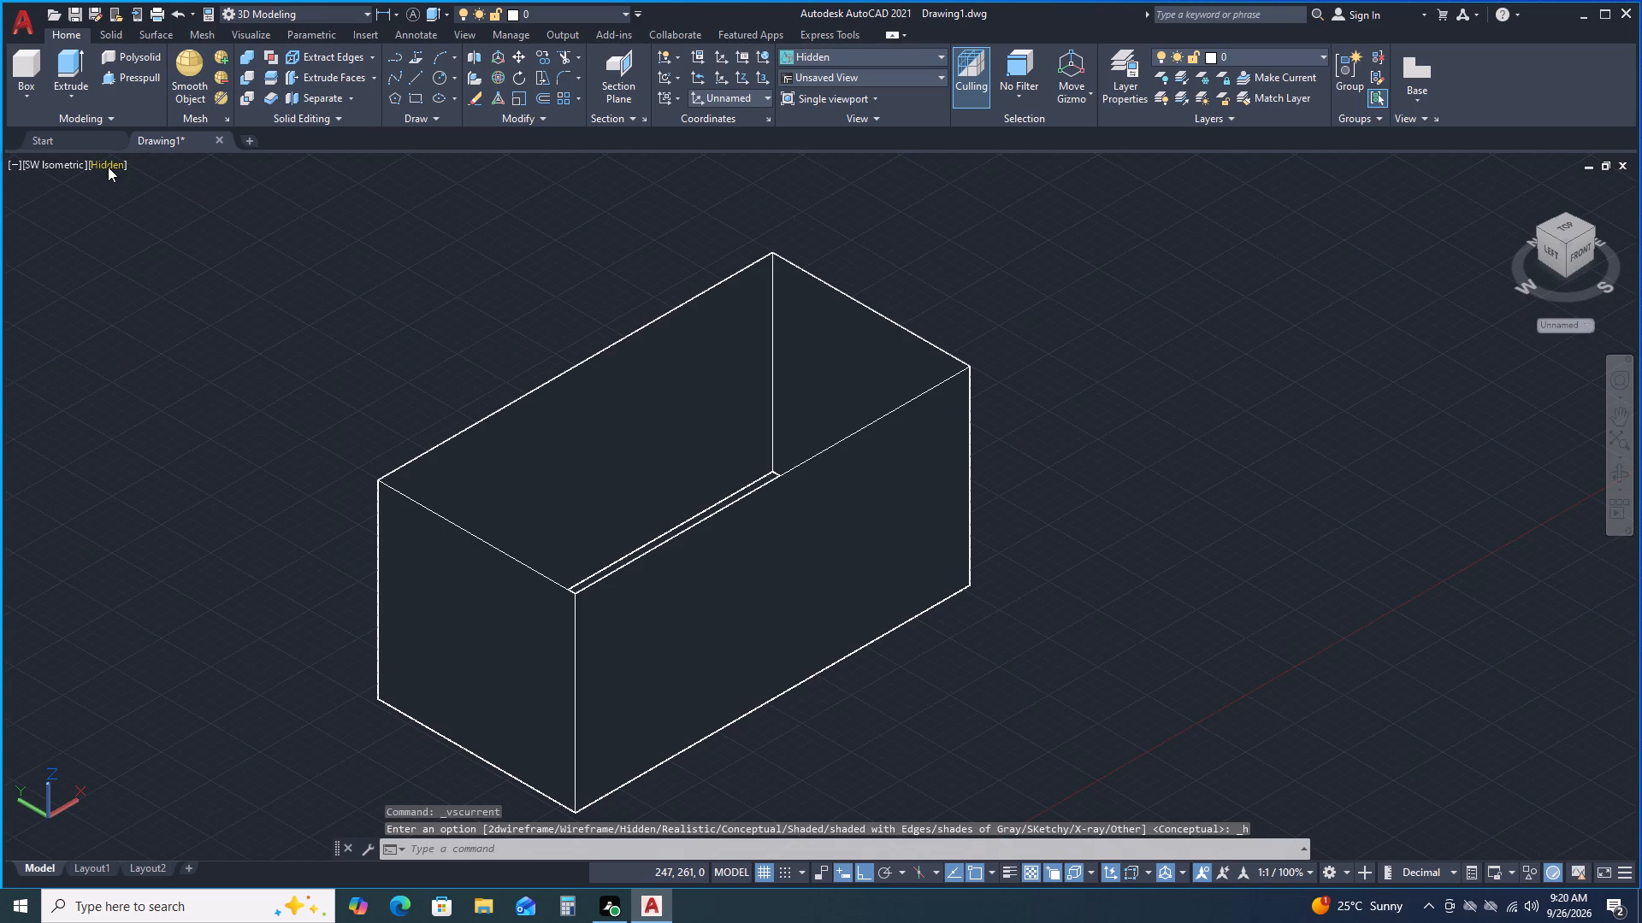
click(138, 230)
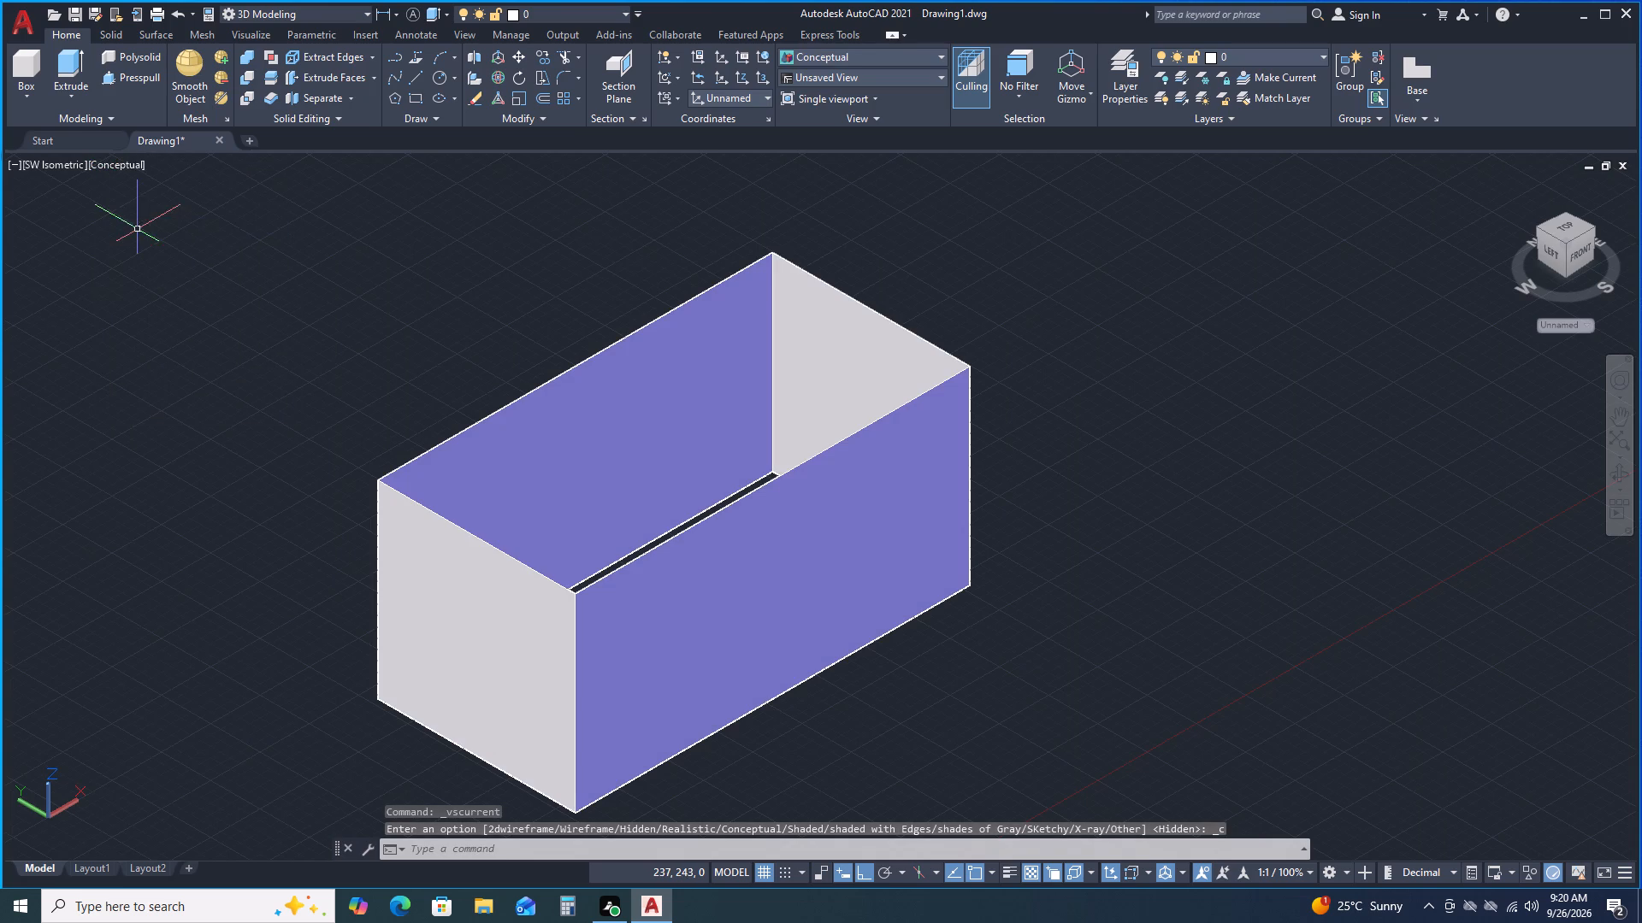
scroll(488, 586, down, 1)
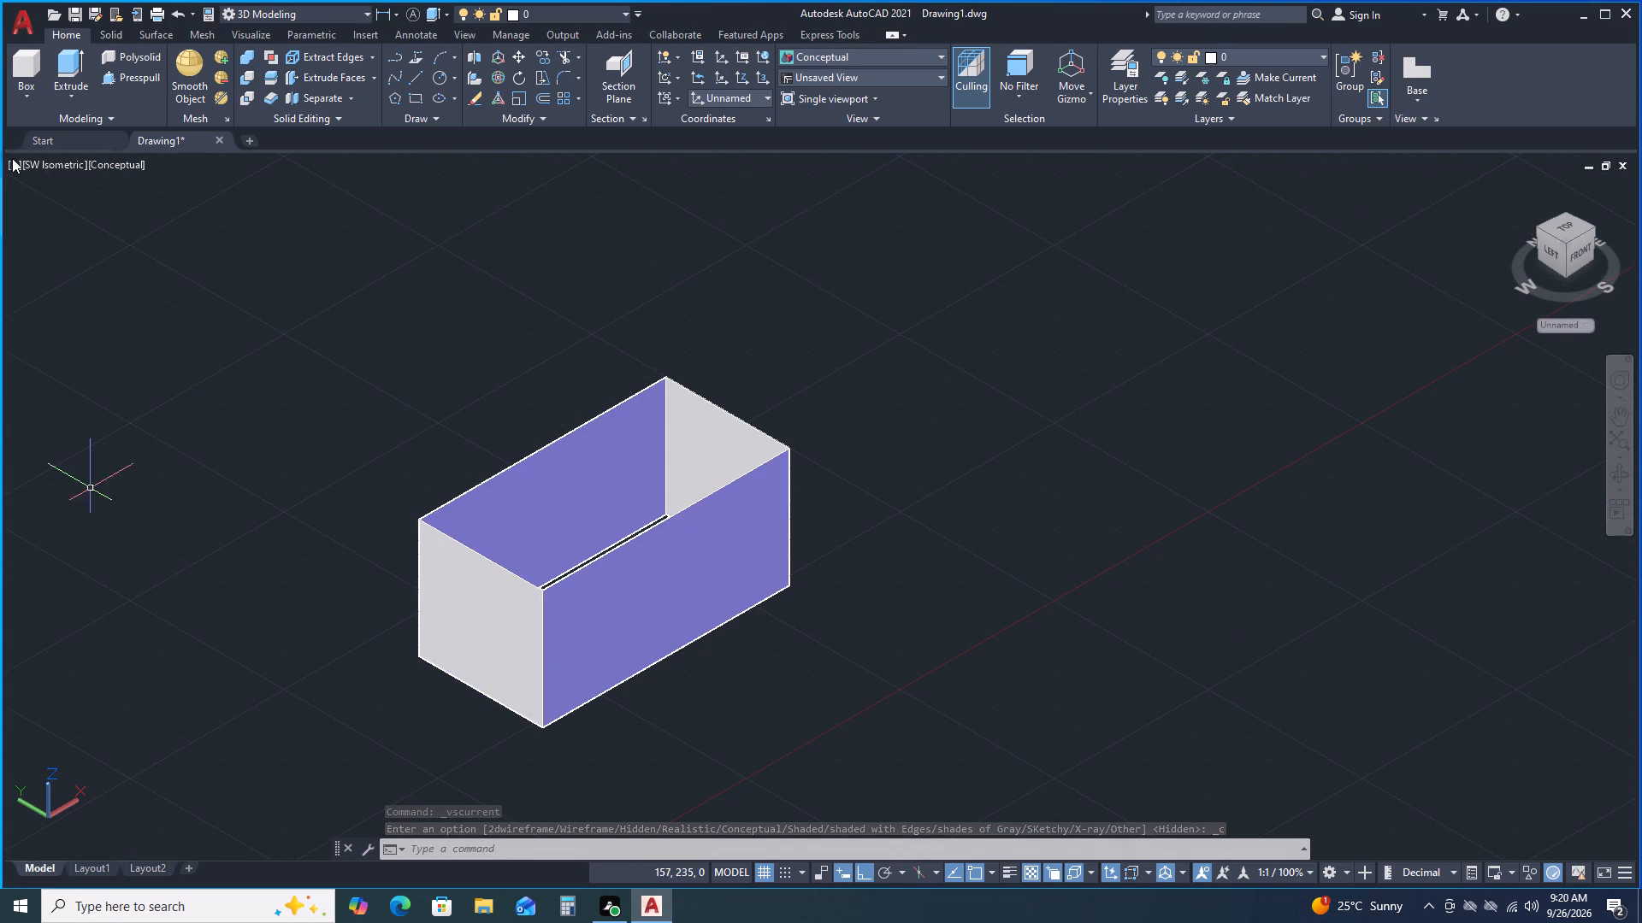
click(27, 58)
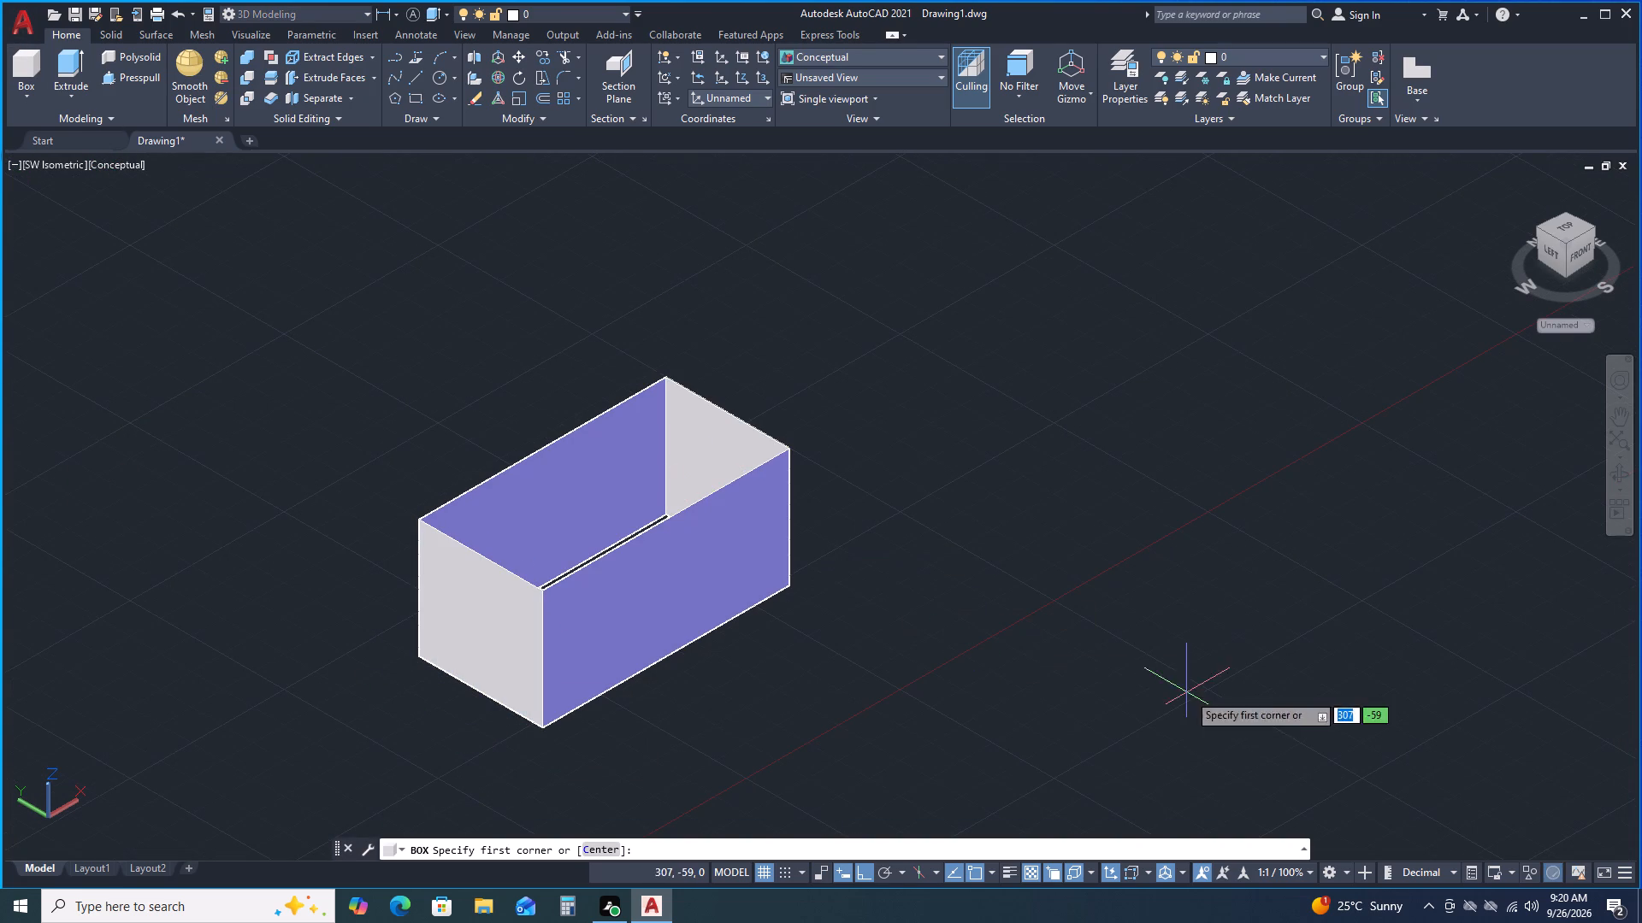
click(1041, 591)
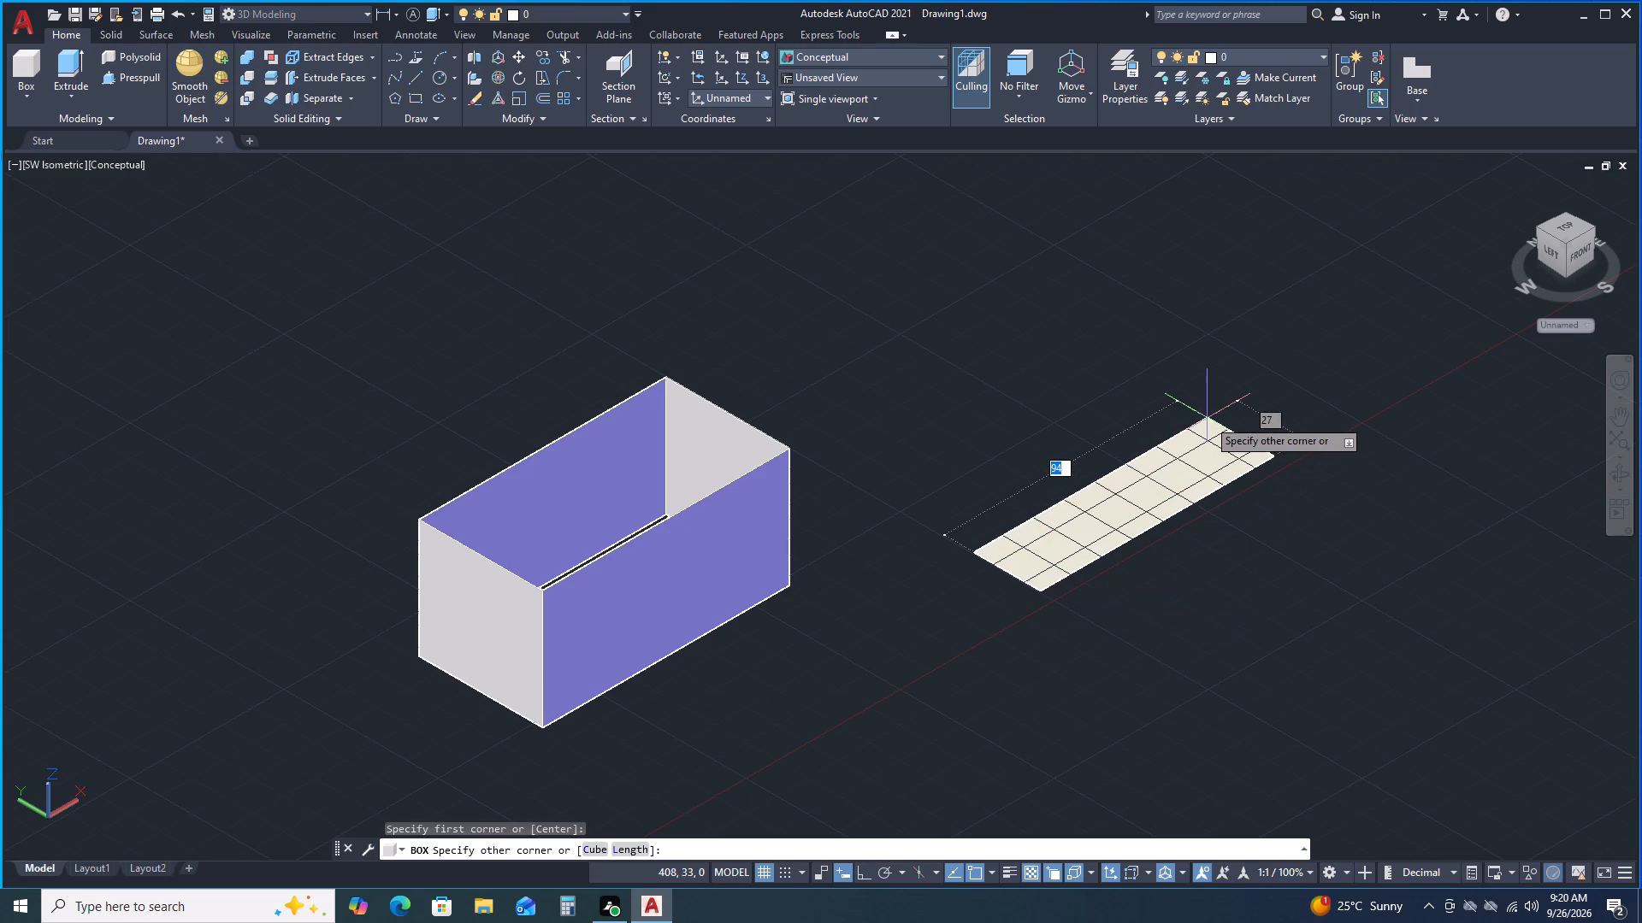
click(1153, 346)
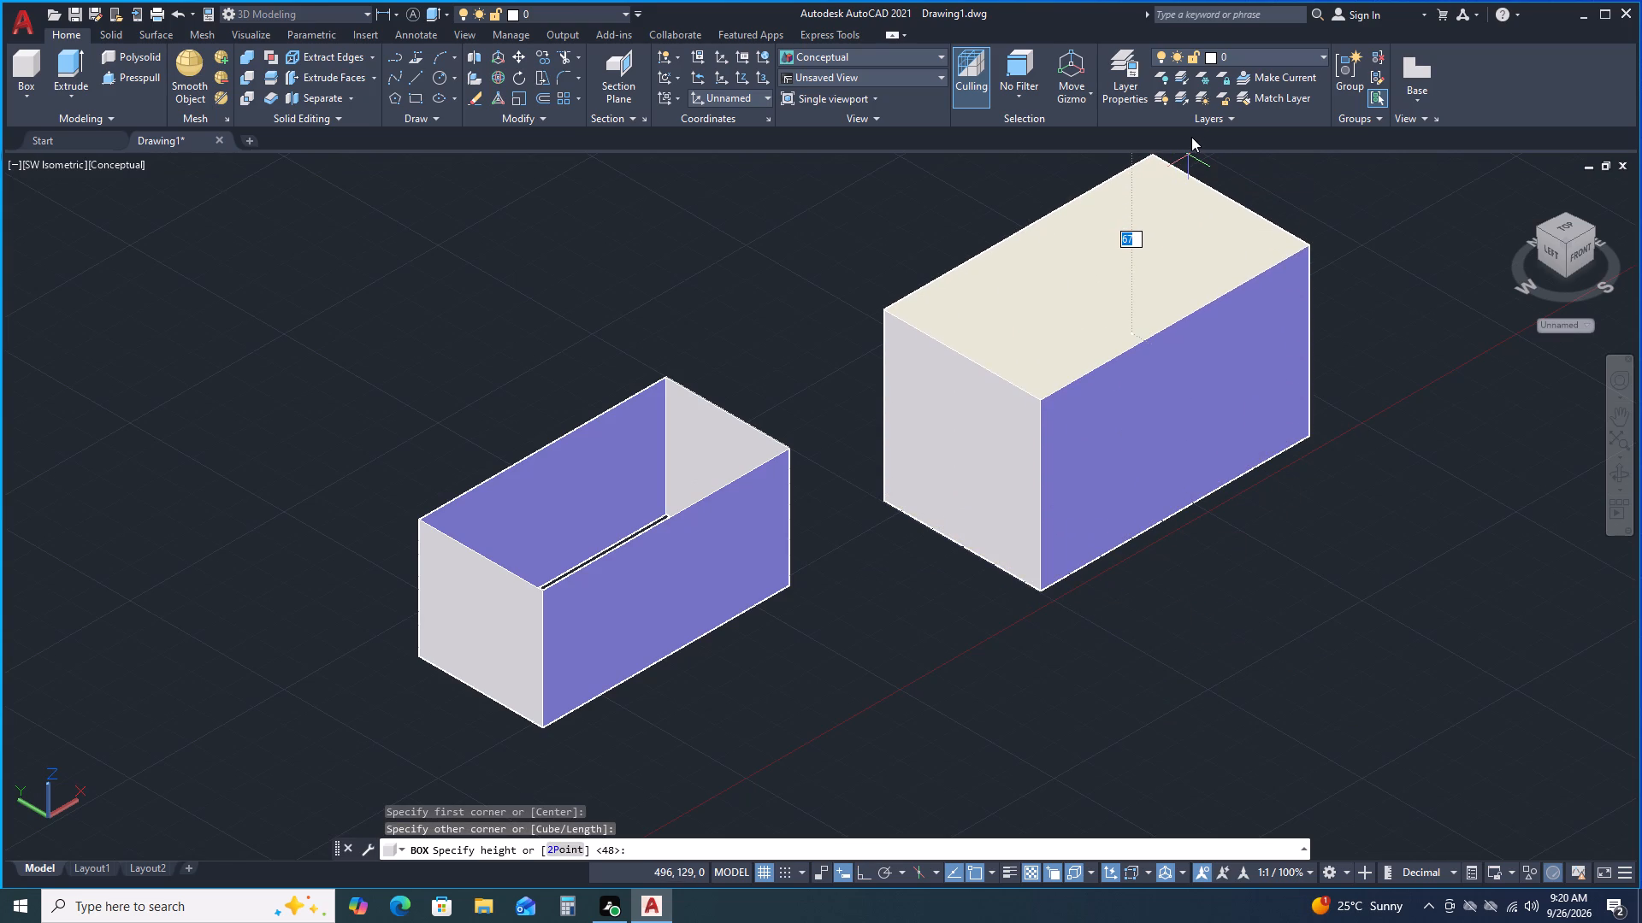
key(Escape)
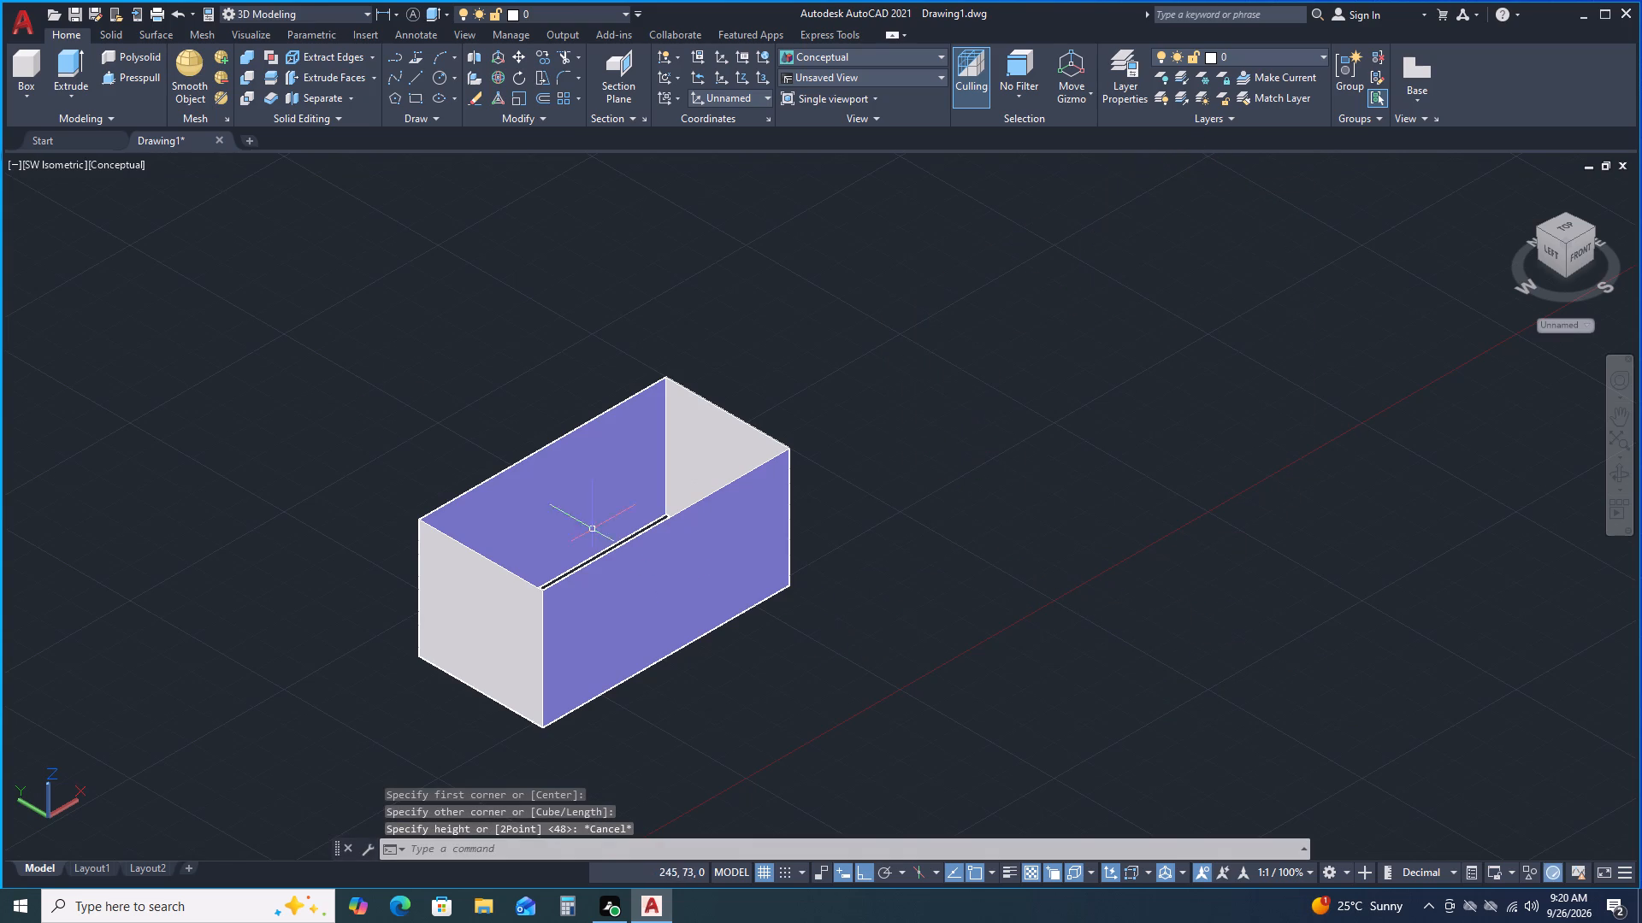
Beside the extruded walls, draw four Ortho lines outlining a rectangle about 90 by 65 mm, with the first and last lines crossing past their shared corner.
click(419, 77)
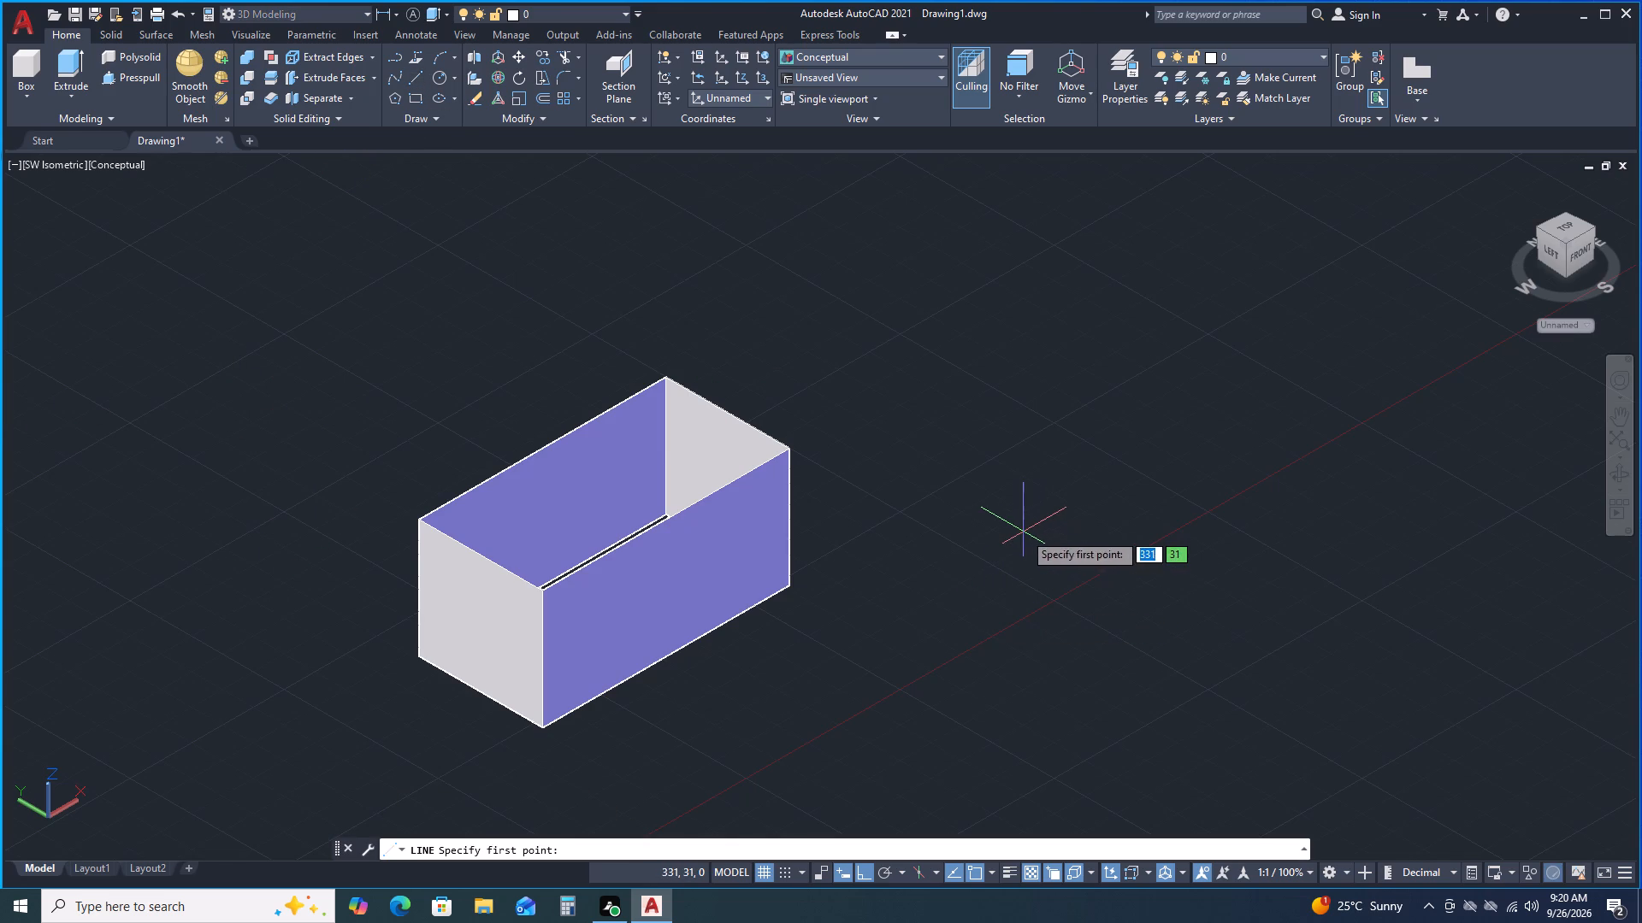
click(1022, 533)
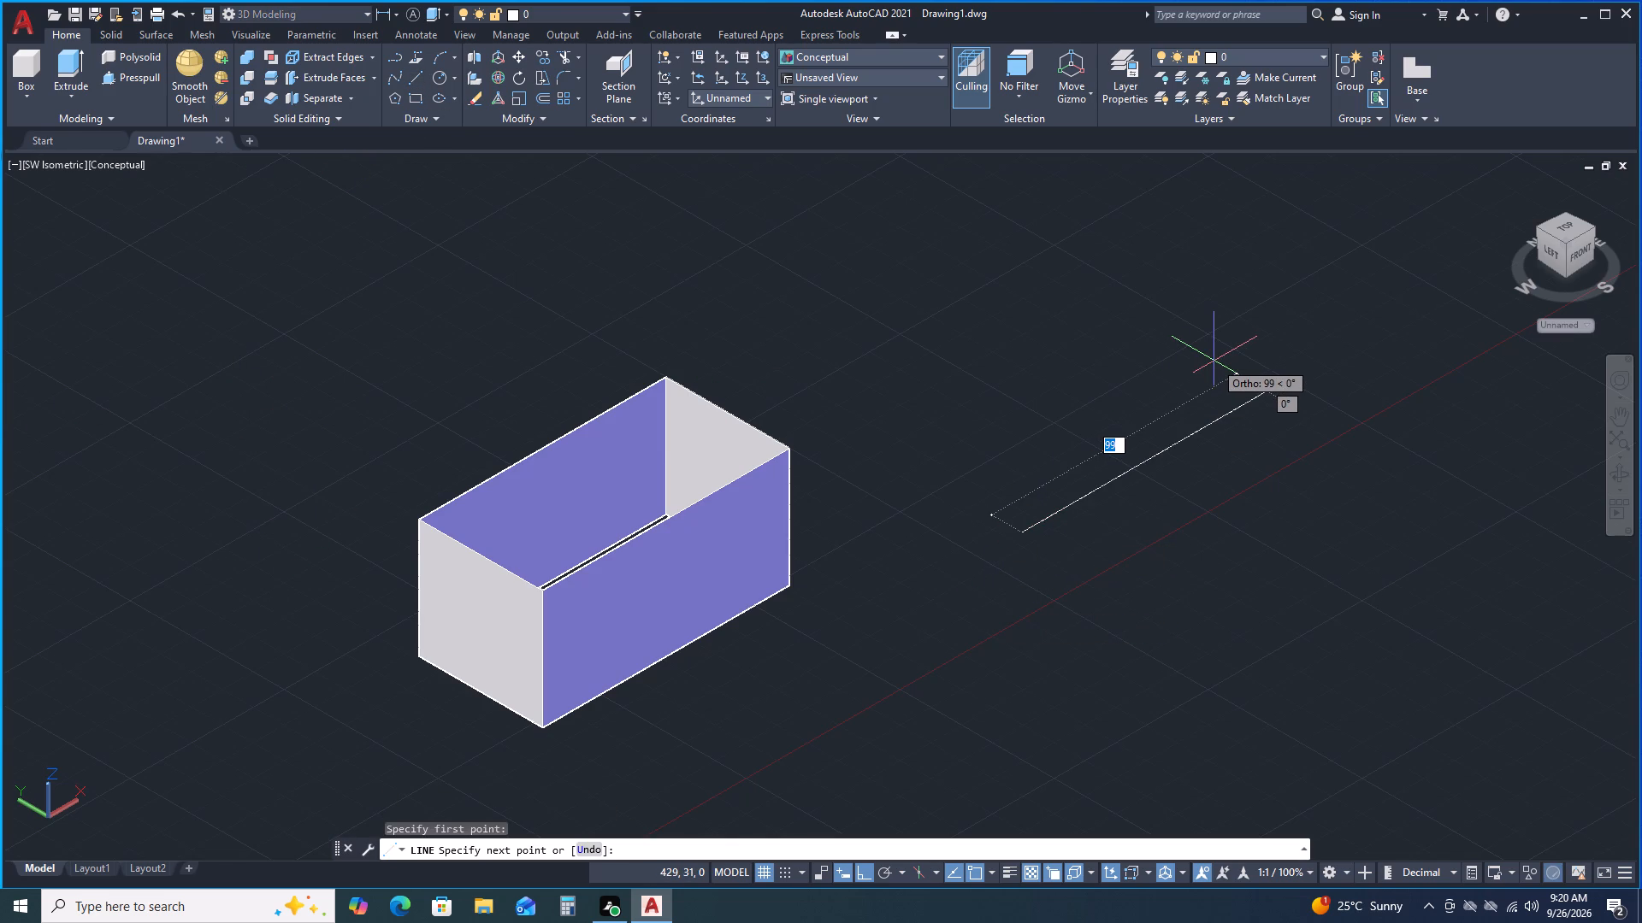
click(1220, 356)
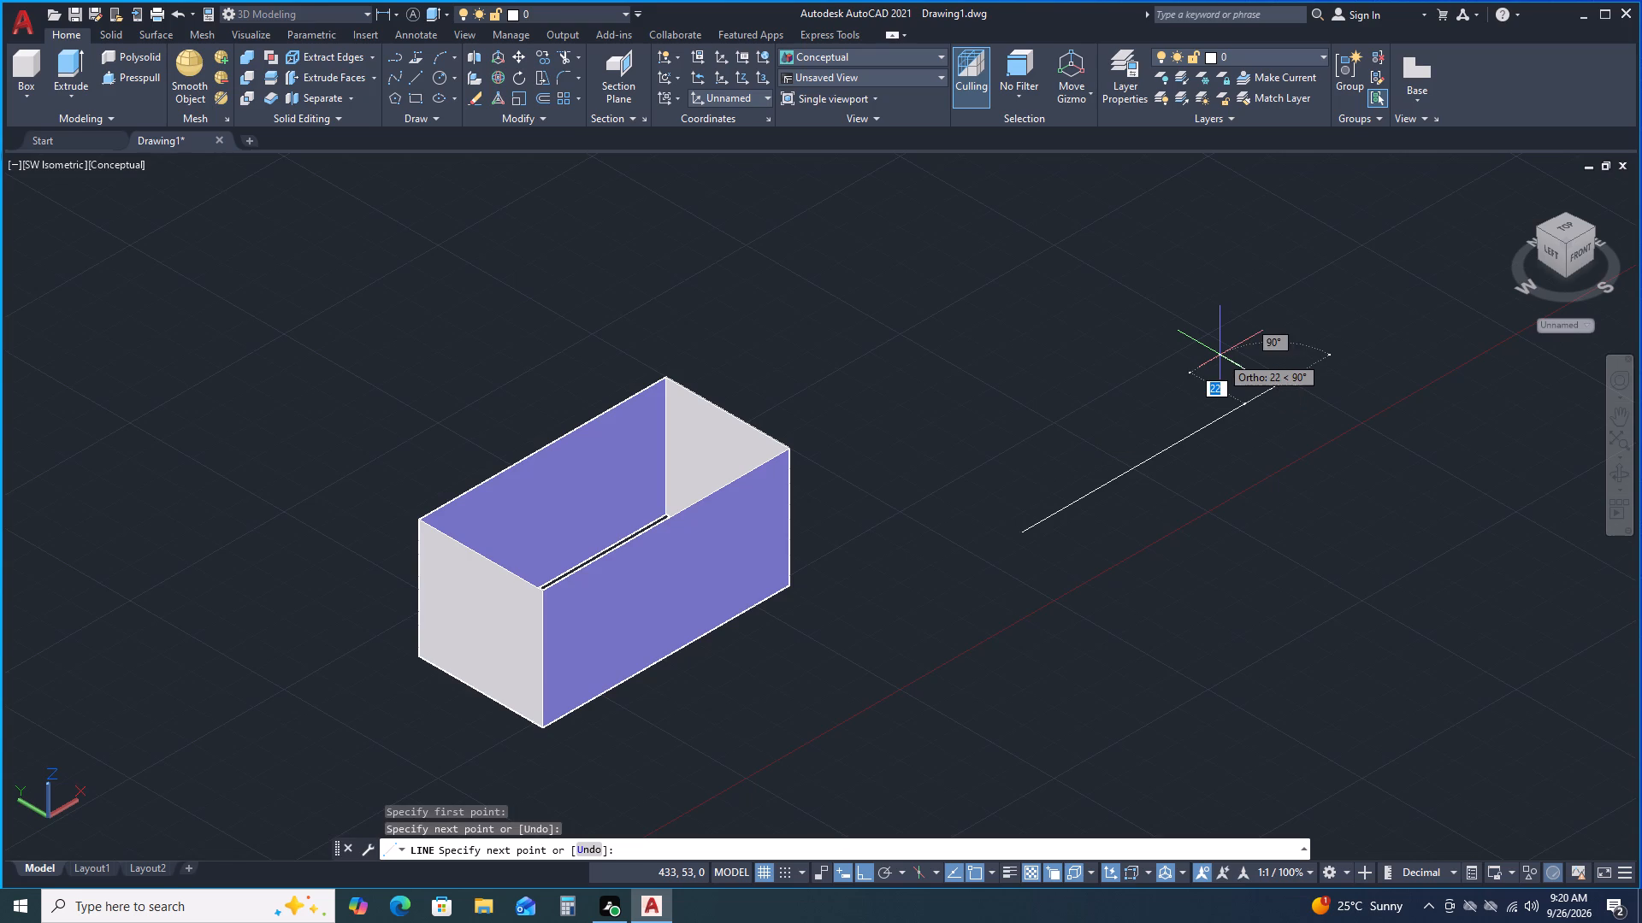
click(1107, 297)
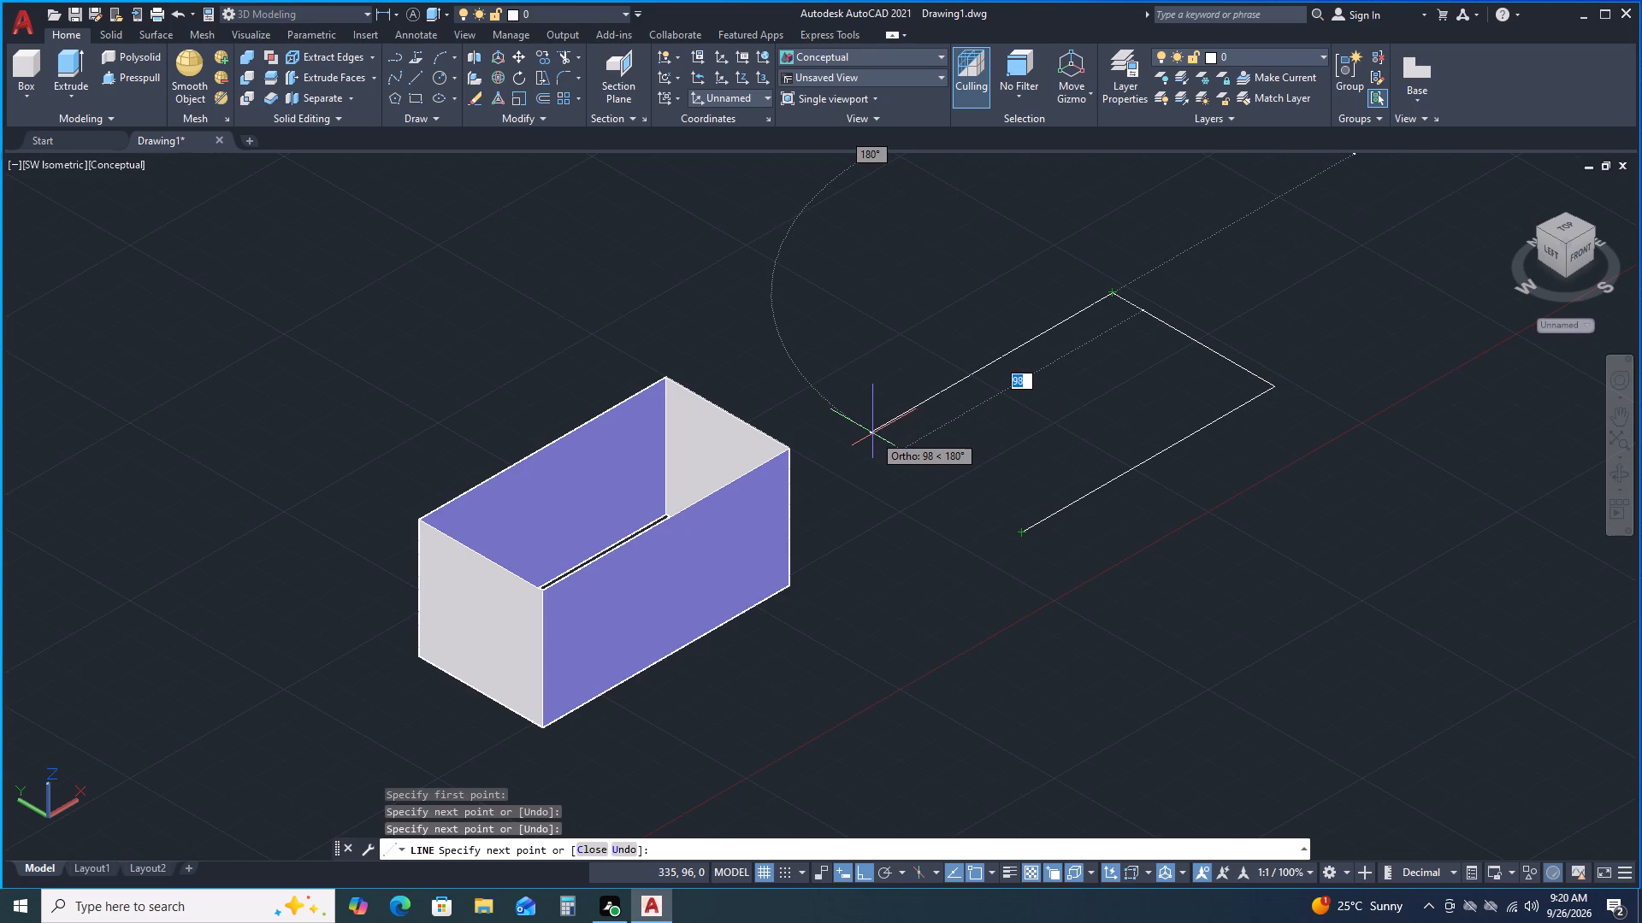
key(F5)
key(F5)
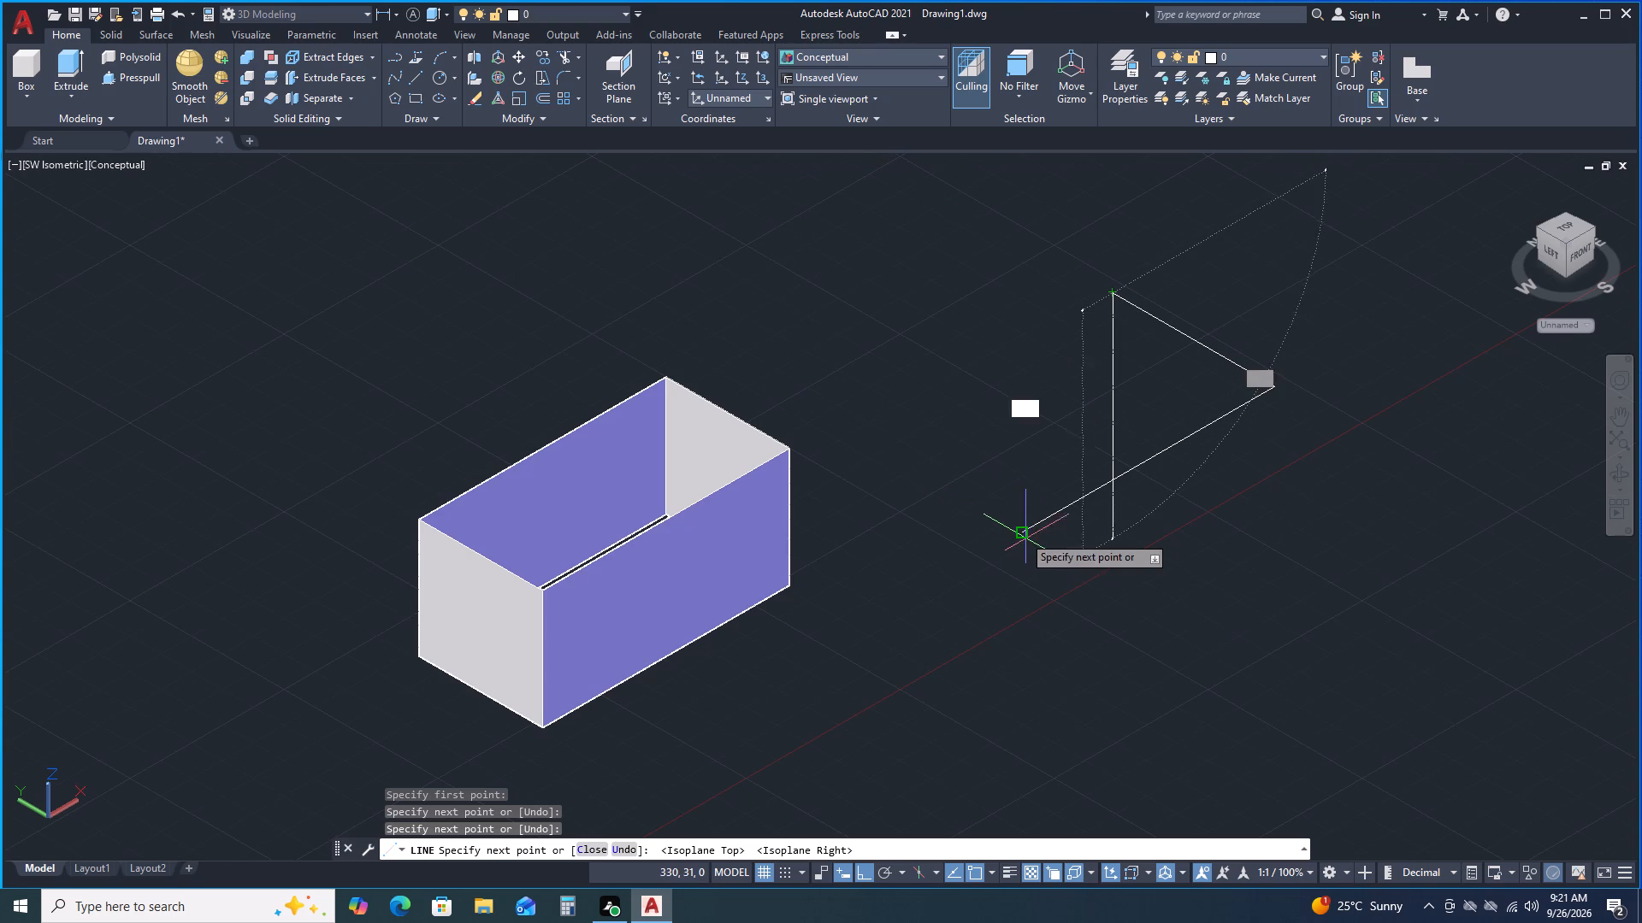
click(894, 422)
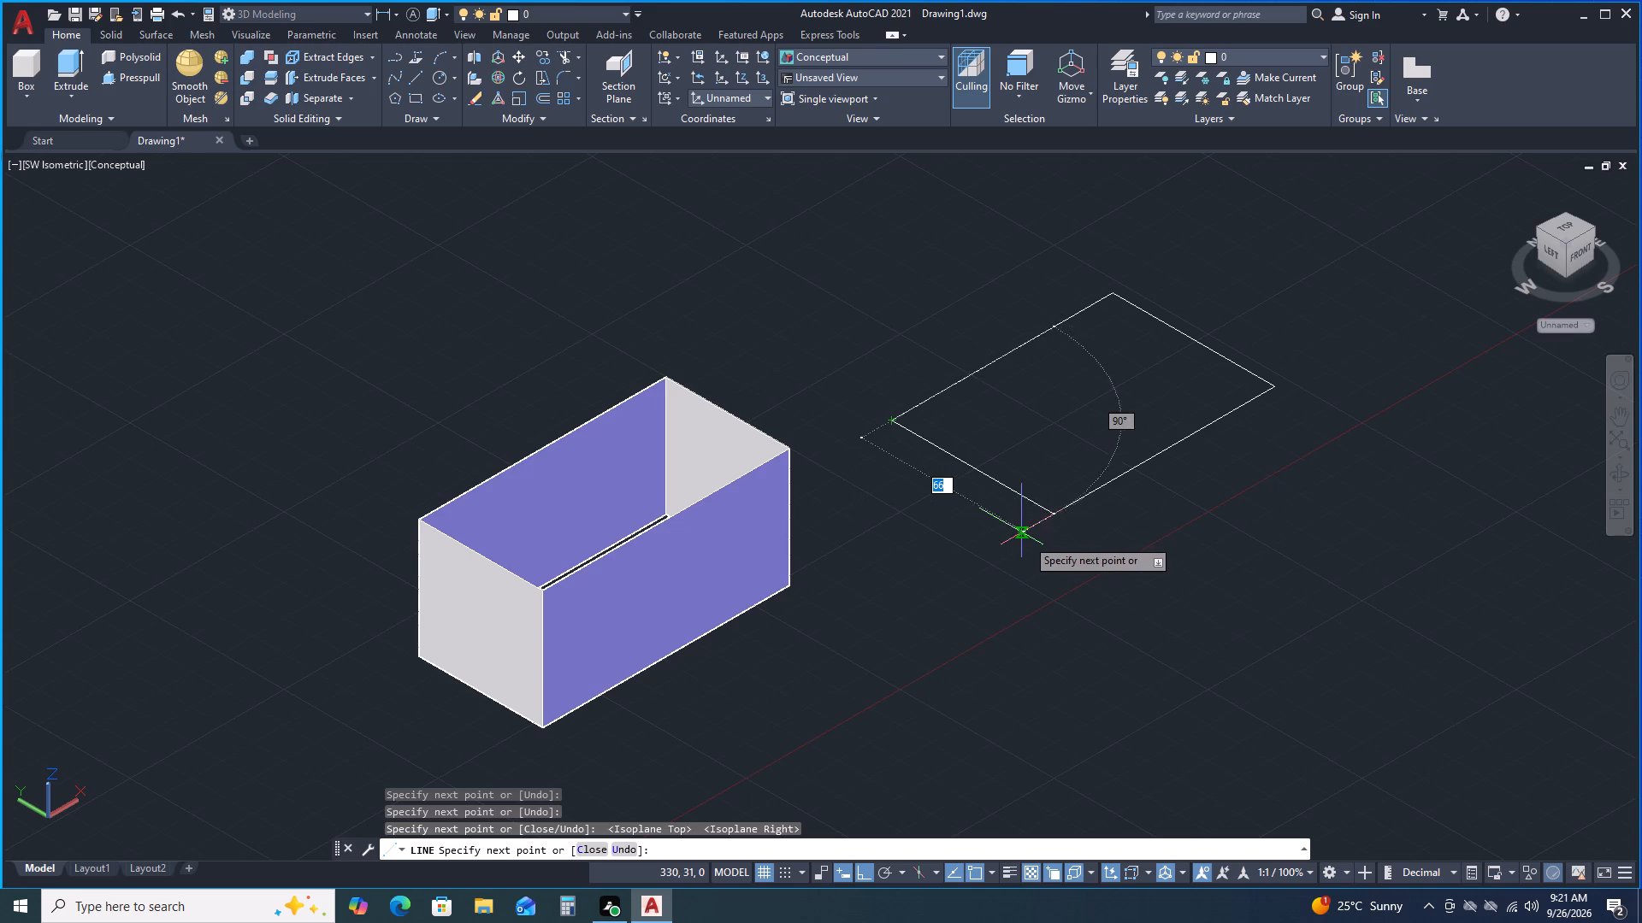
click(1103, 543)
key(space)
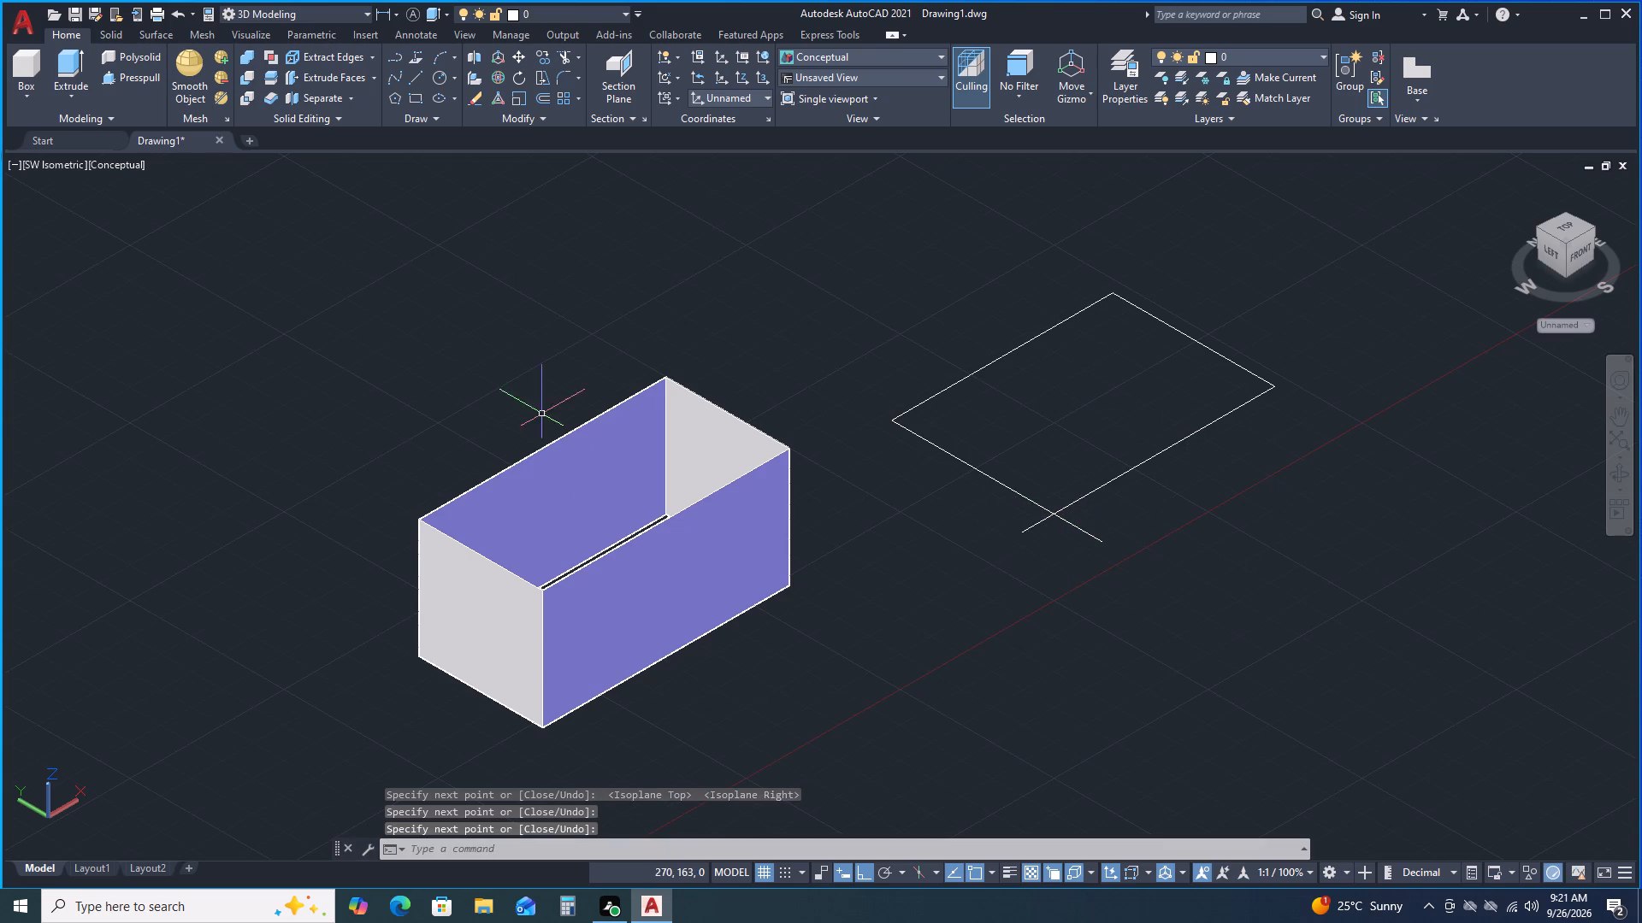
Trim the two line ends that overshoot the rectangle's near corner.
click(564, 53)
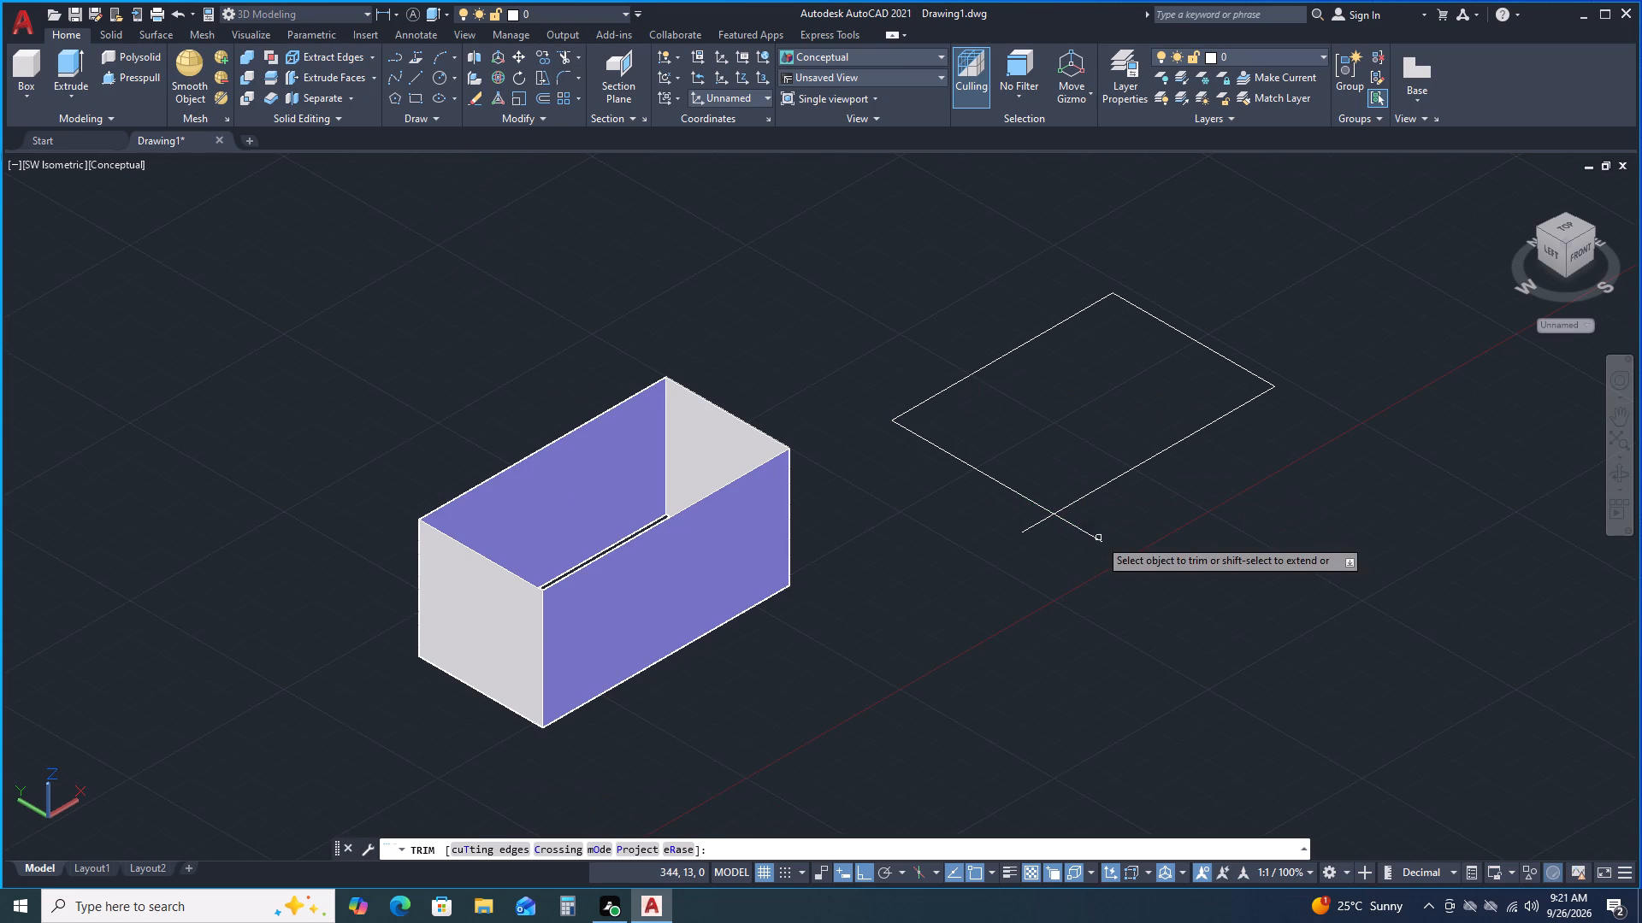
click(1096, 542)
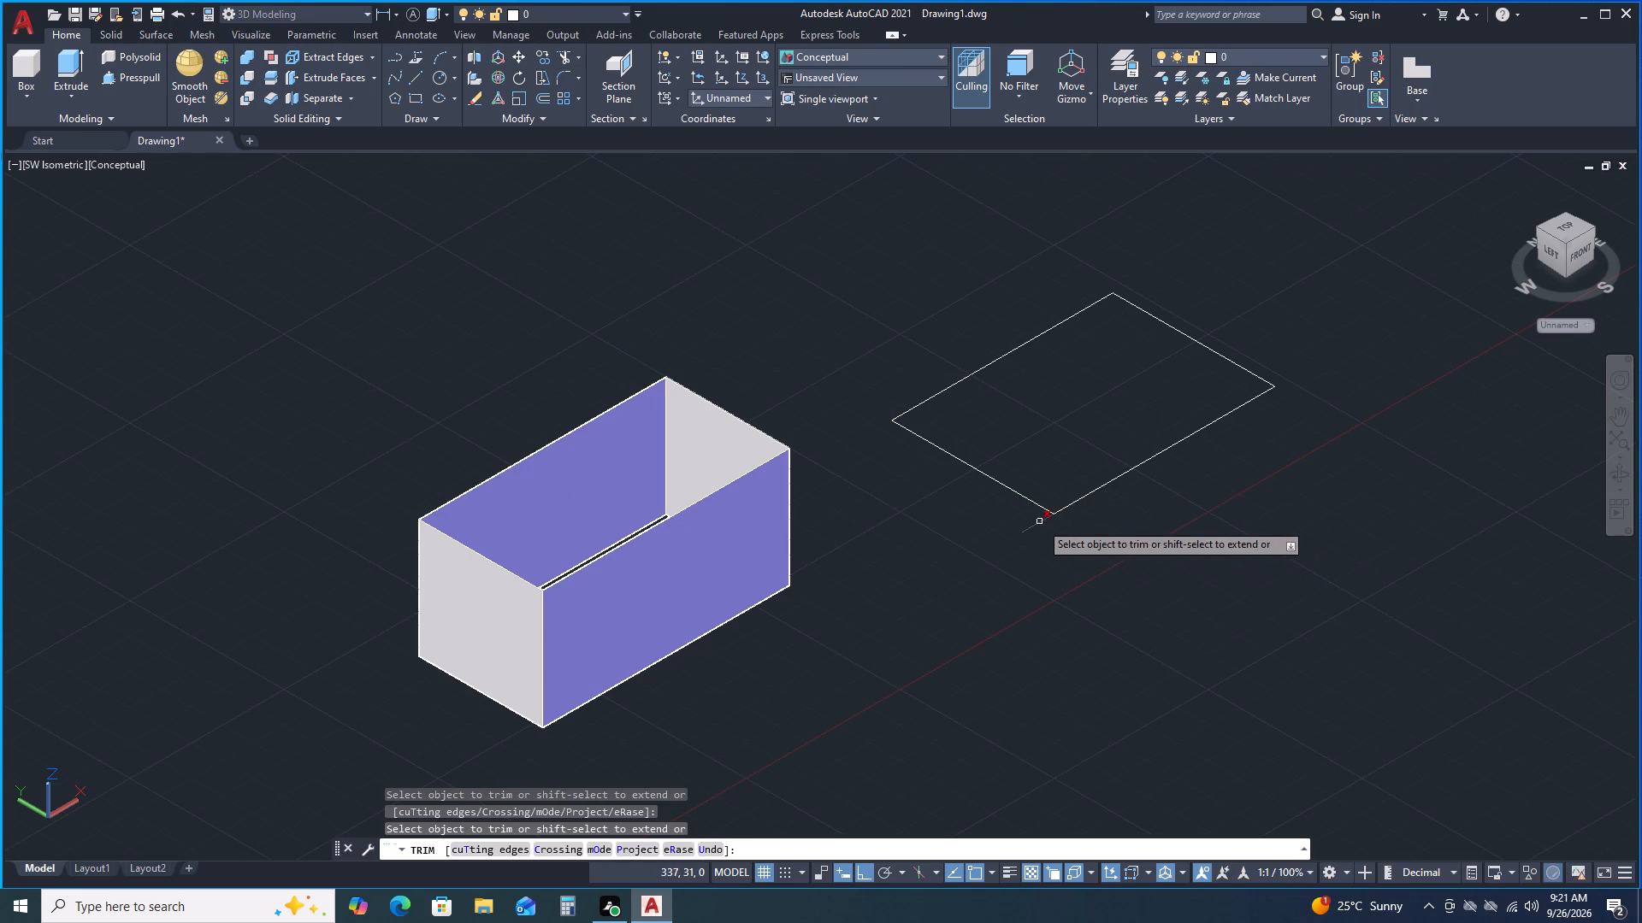
click(1040, 522)
scroll(1192, 497, down, 1)
scroll(1214, 512, up, 1)
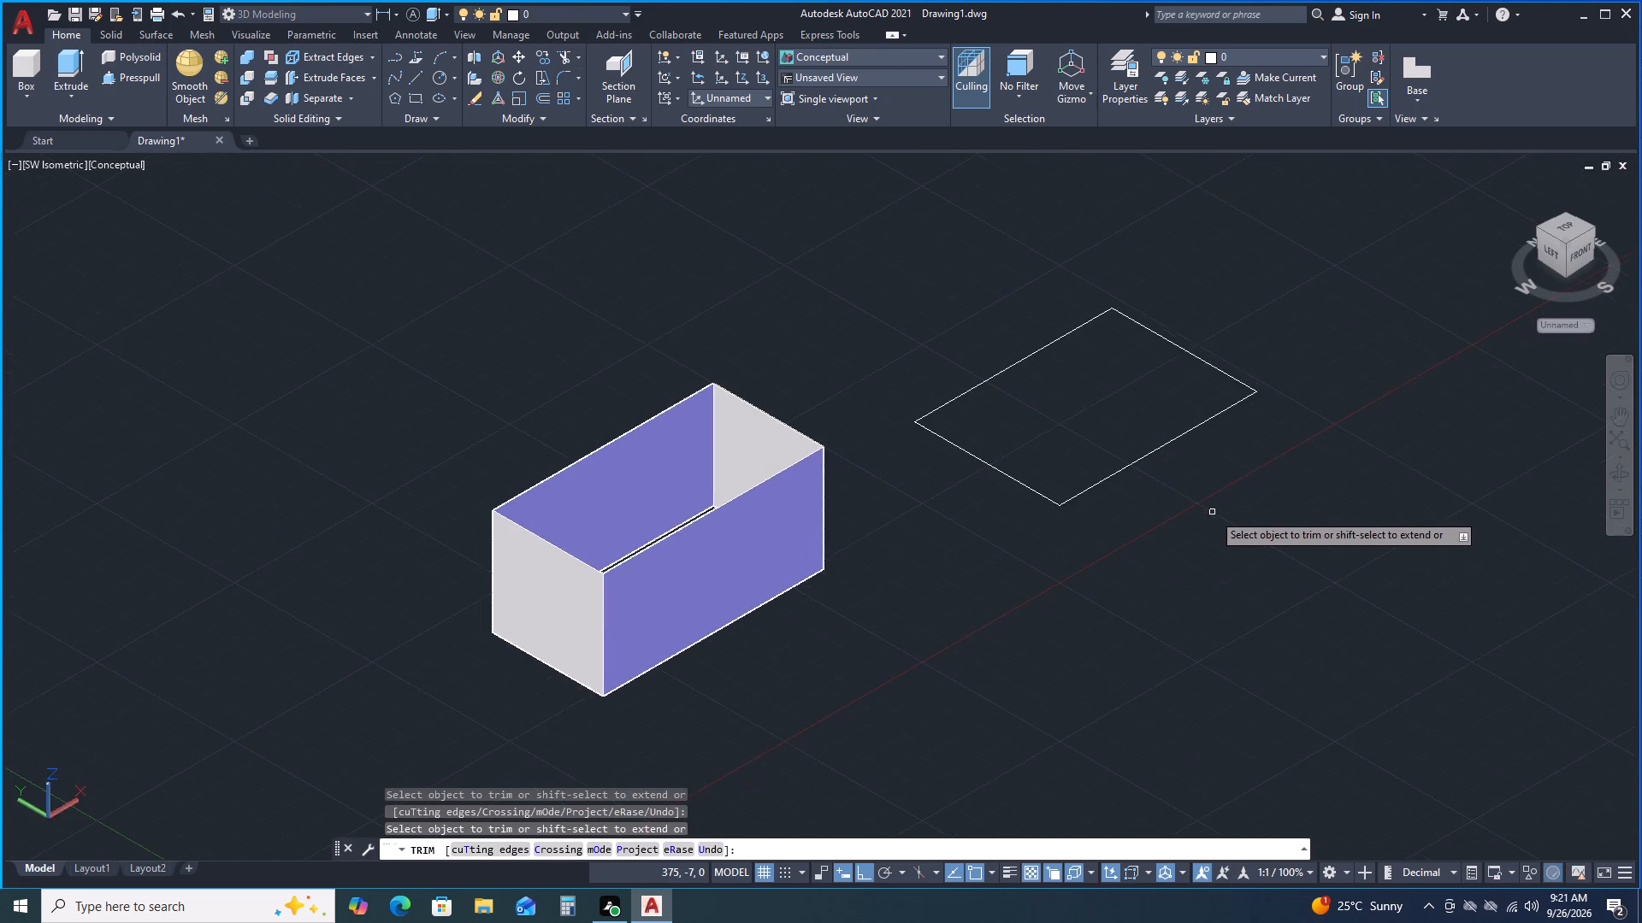
scroll(1213, 513, up, 1)
scroll(1213, 513, down, 1)
scroll(1210, 517, up, 1)
key(space)
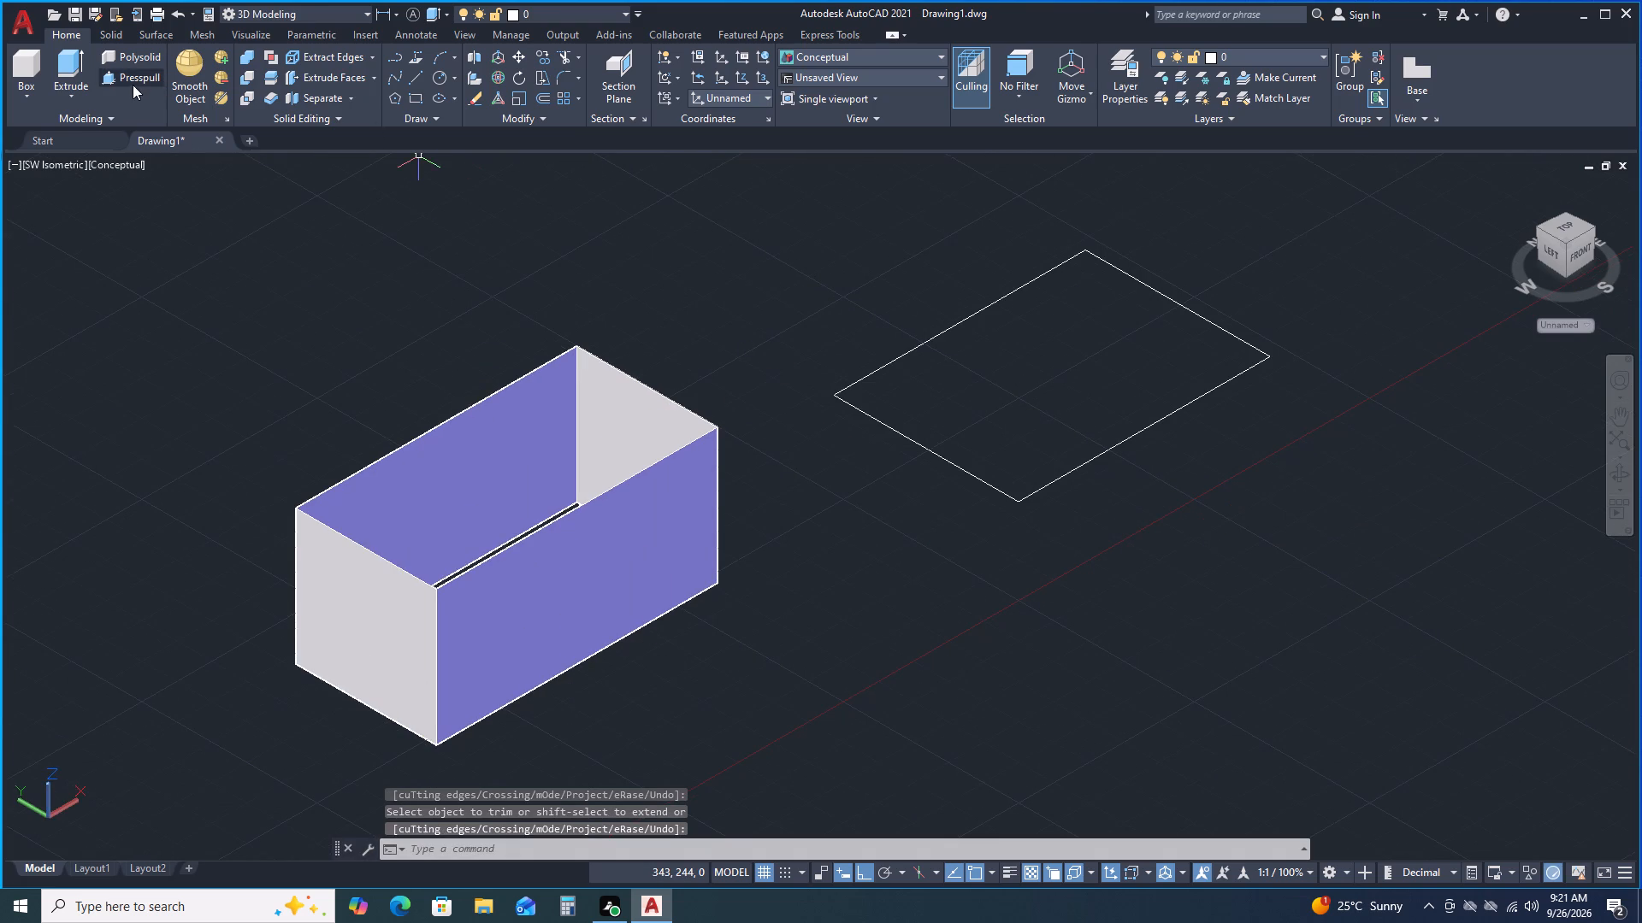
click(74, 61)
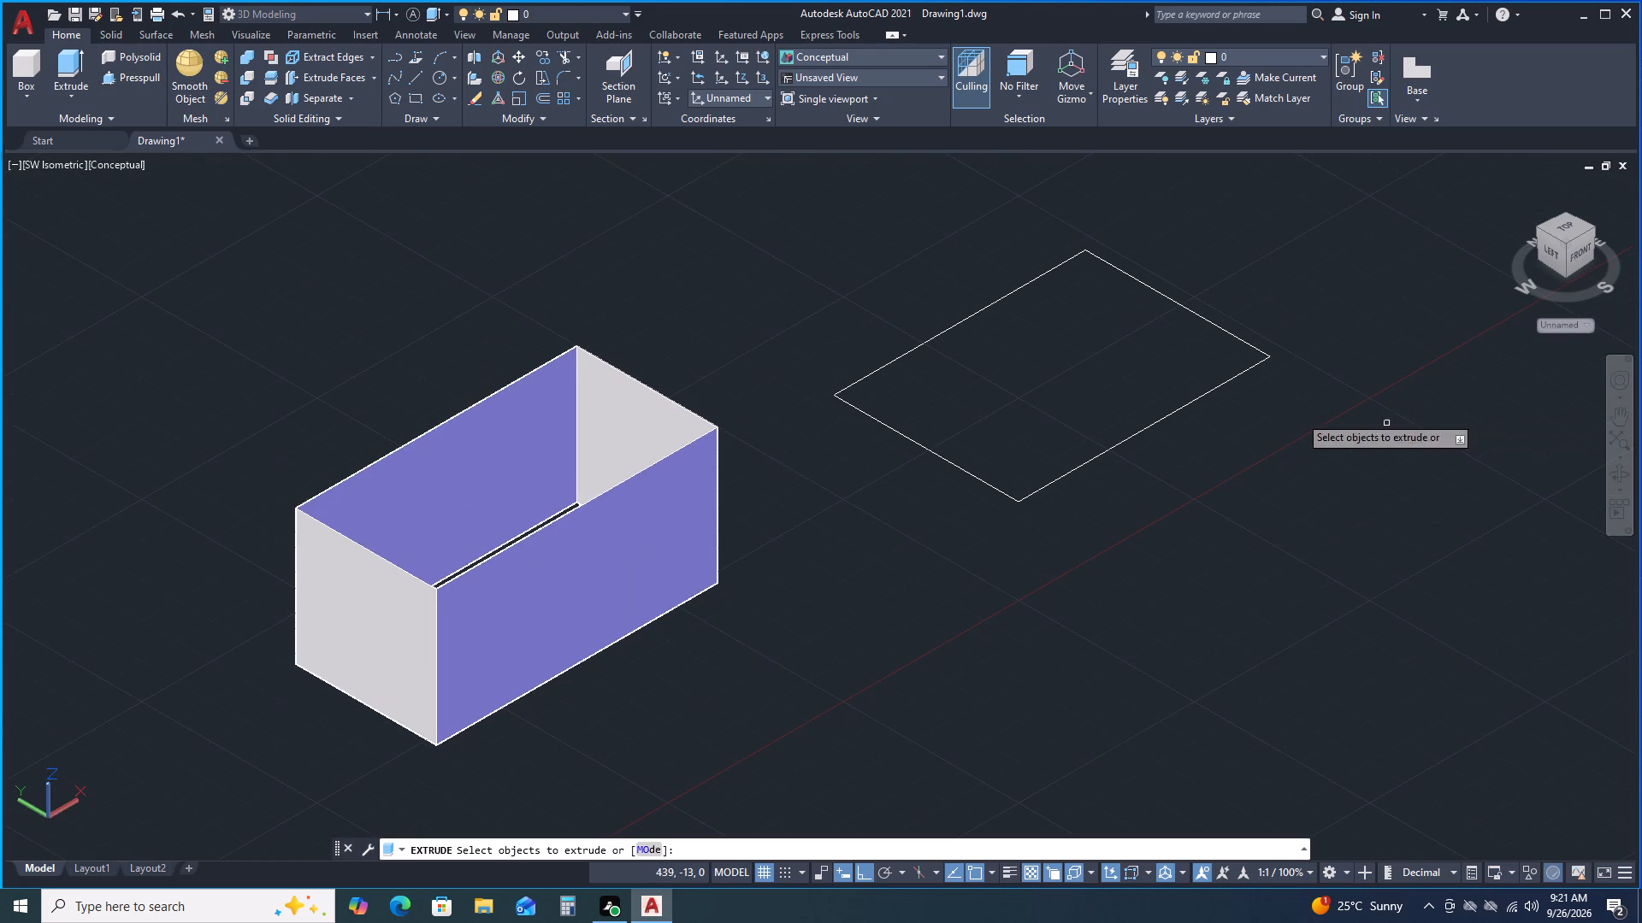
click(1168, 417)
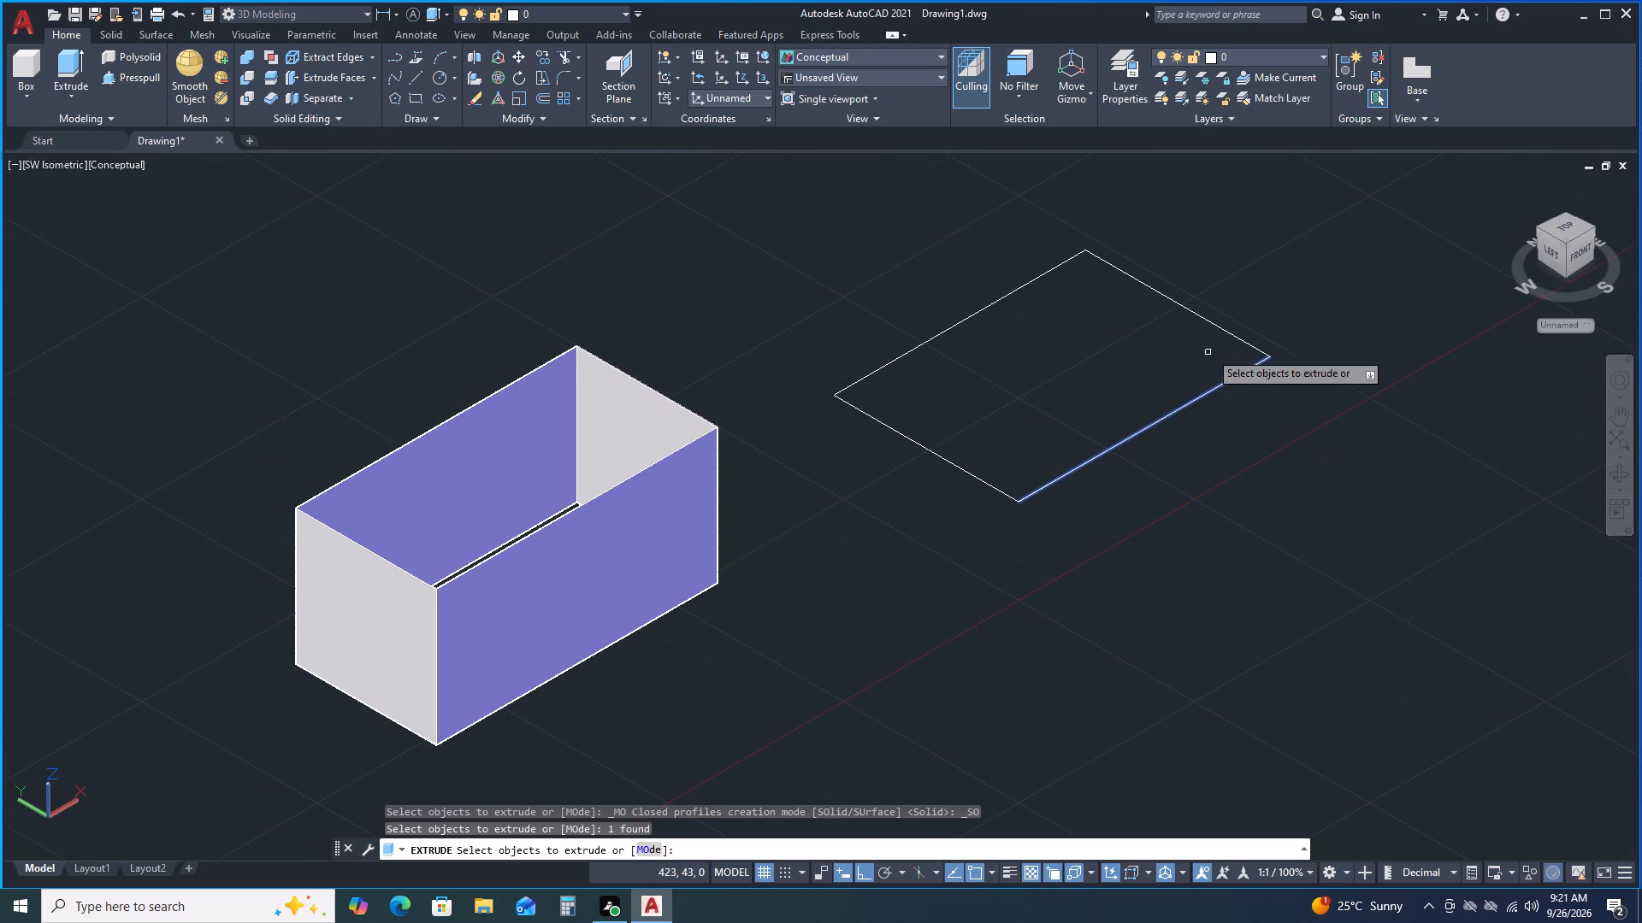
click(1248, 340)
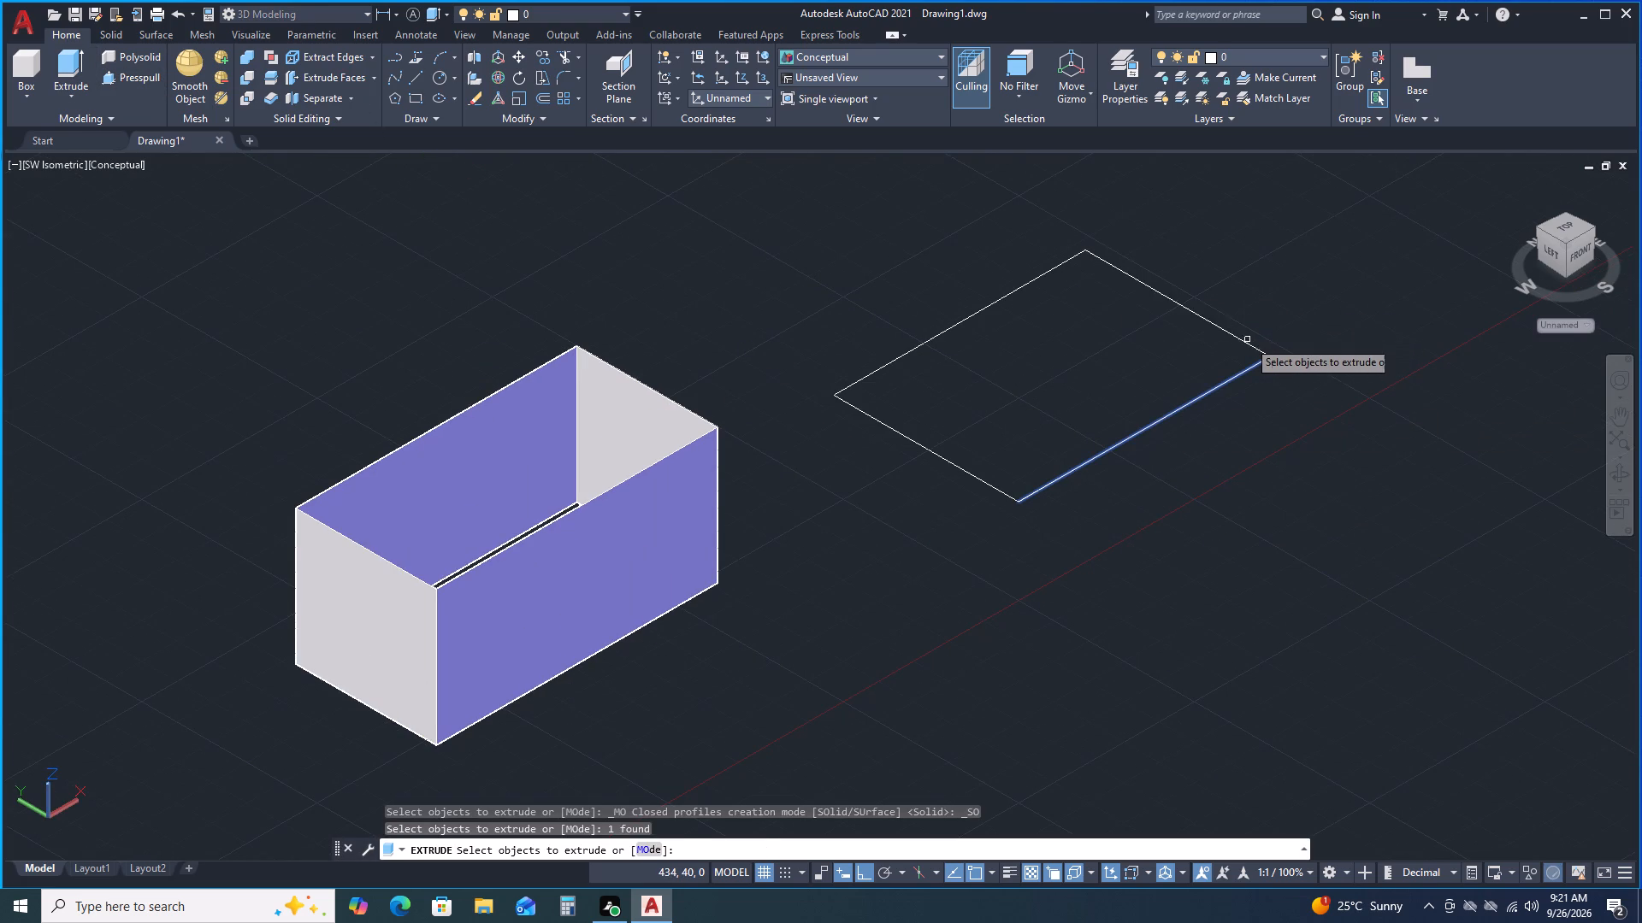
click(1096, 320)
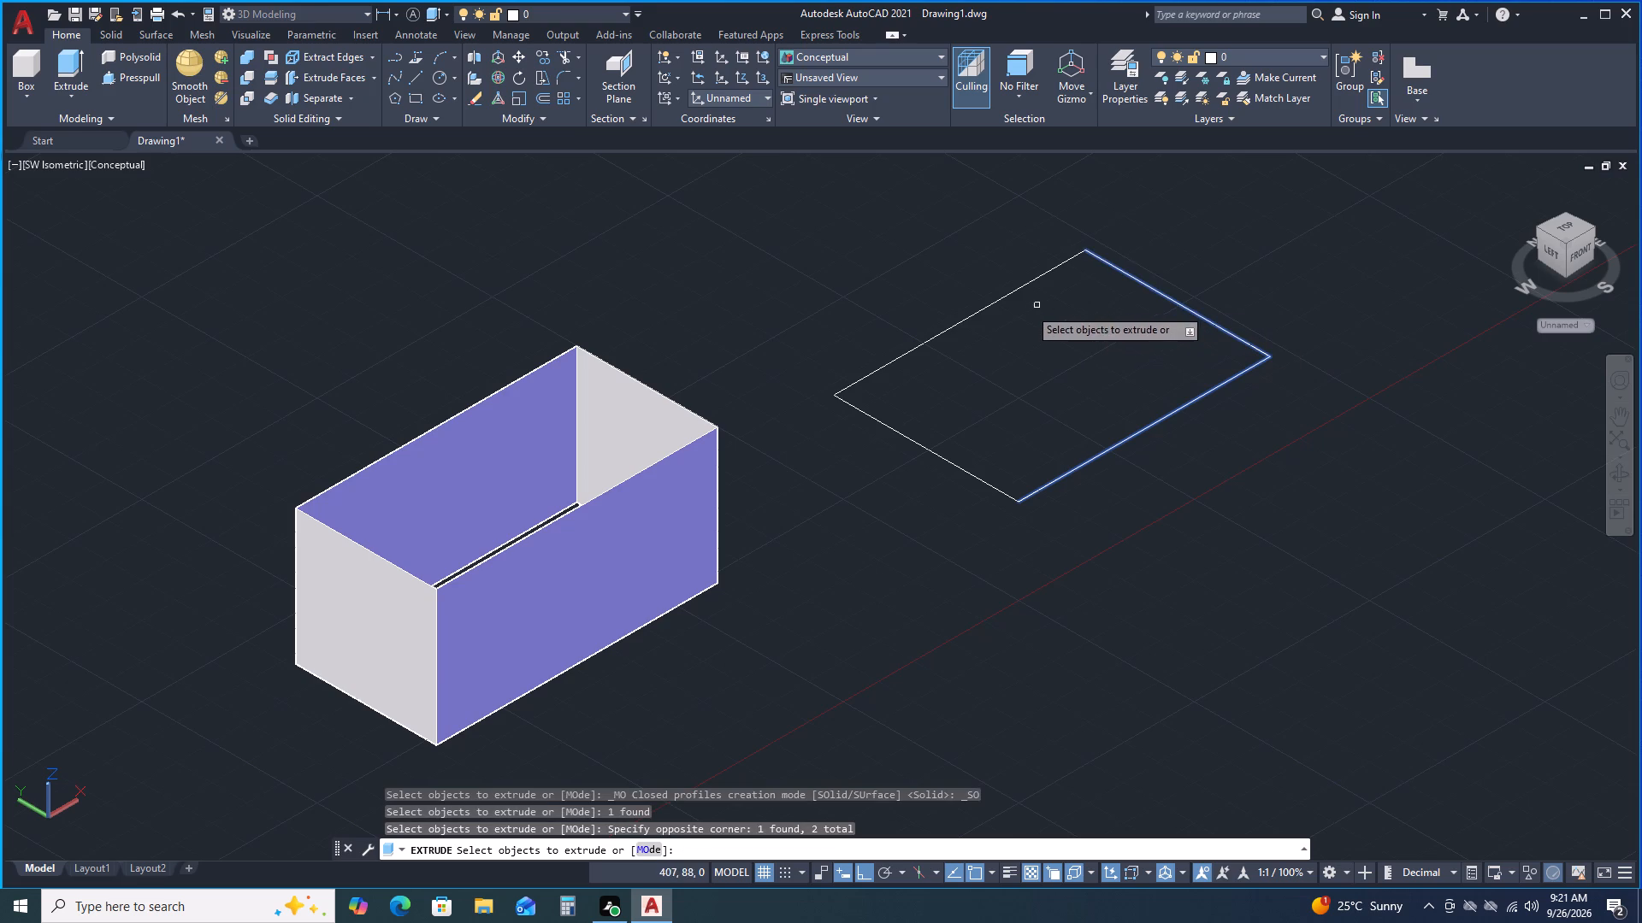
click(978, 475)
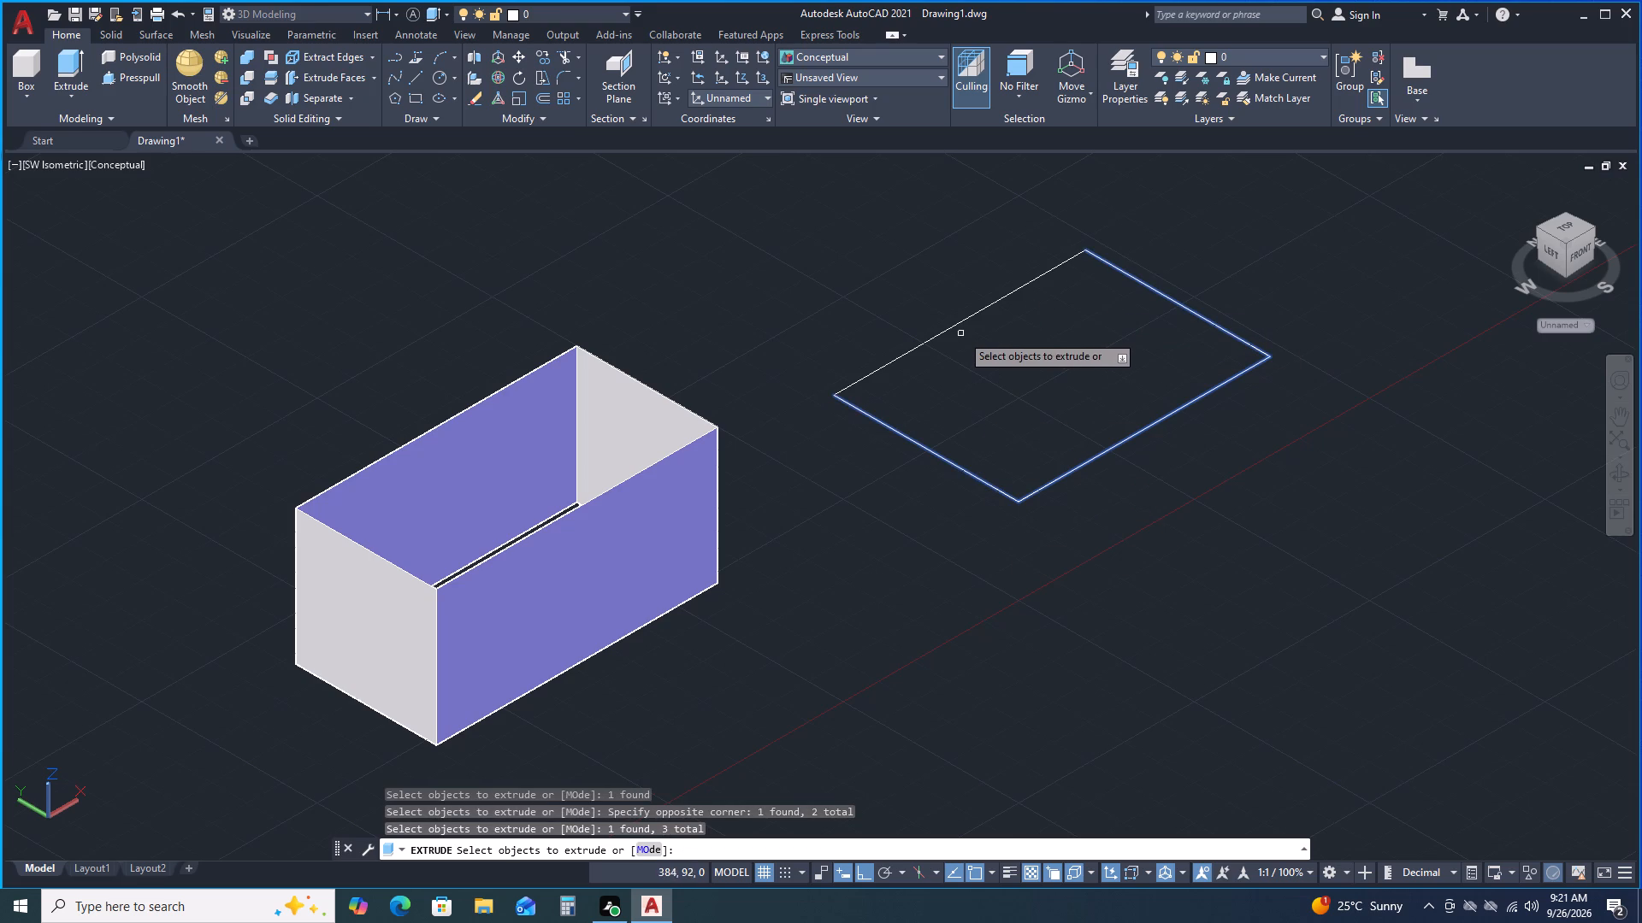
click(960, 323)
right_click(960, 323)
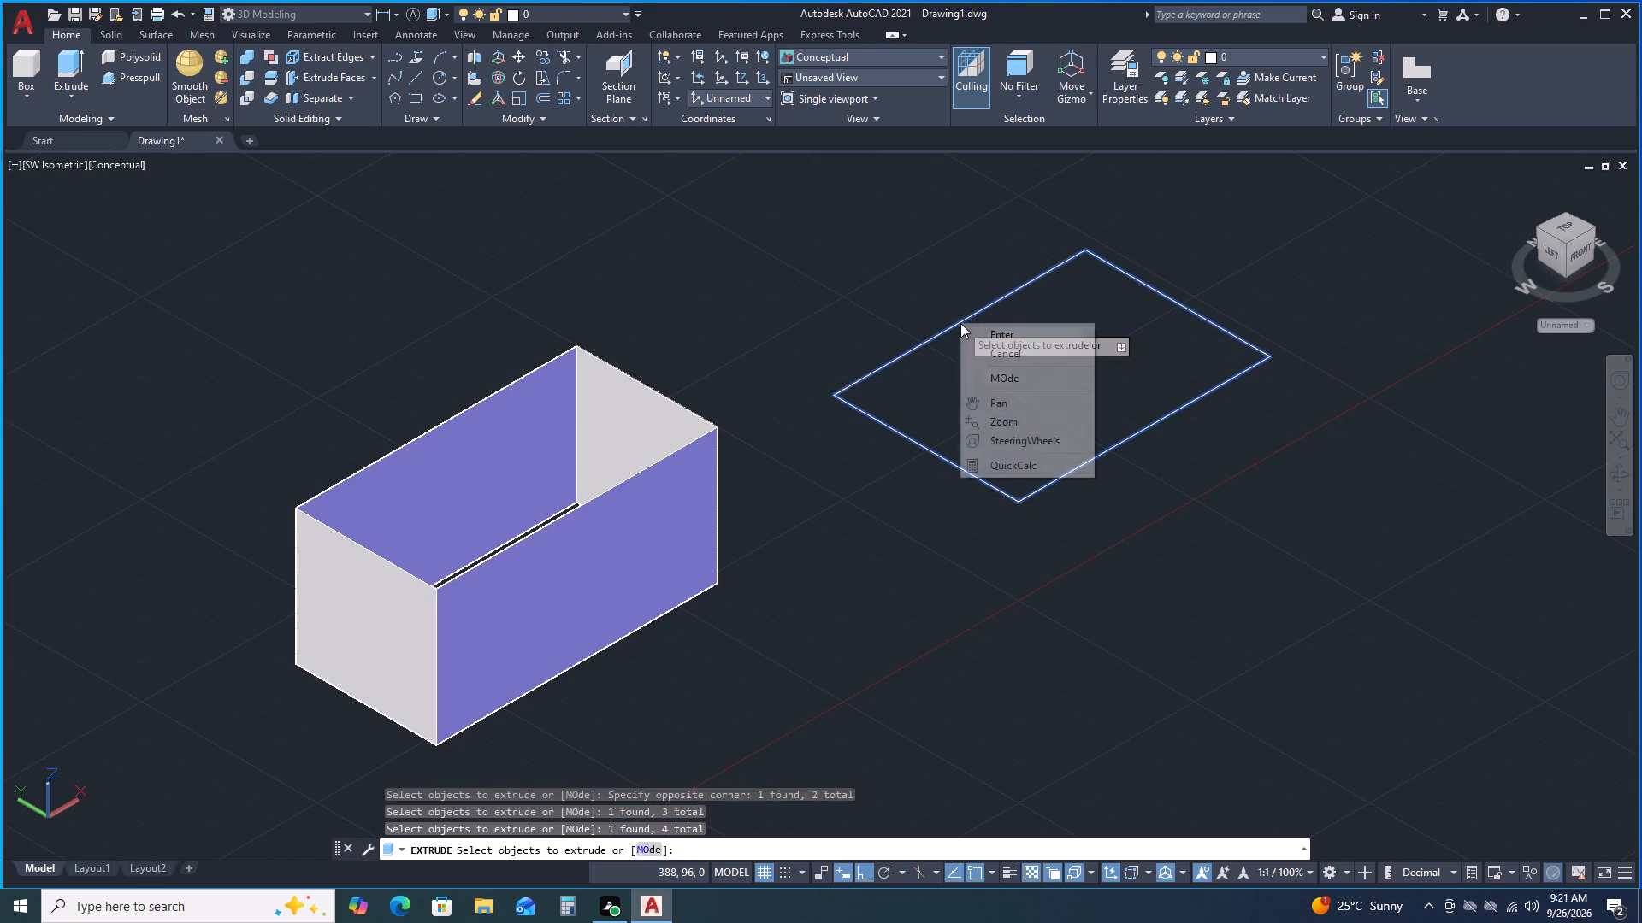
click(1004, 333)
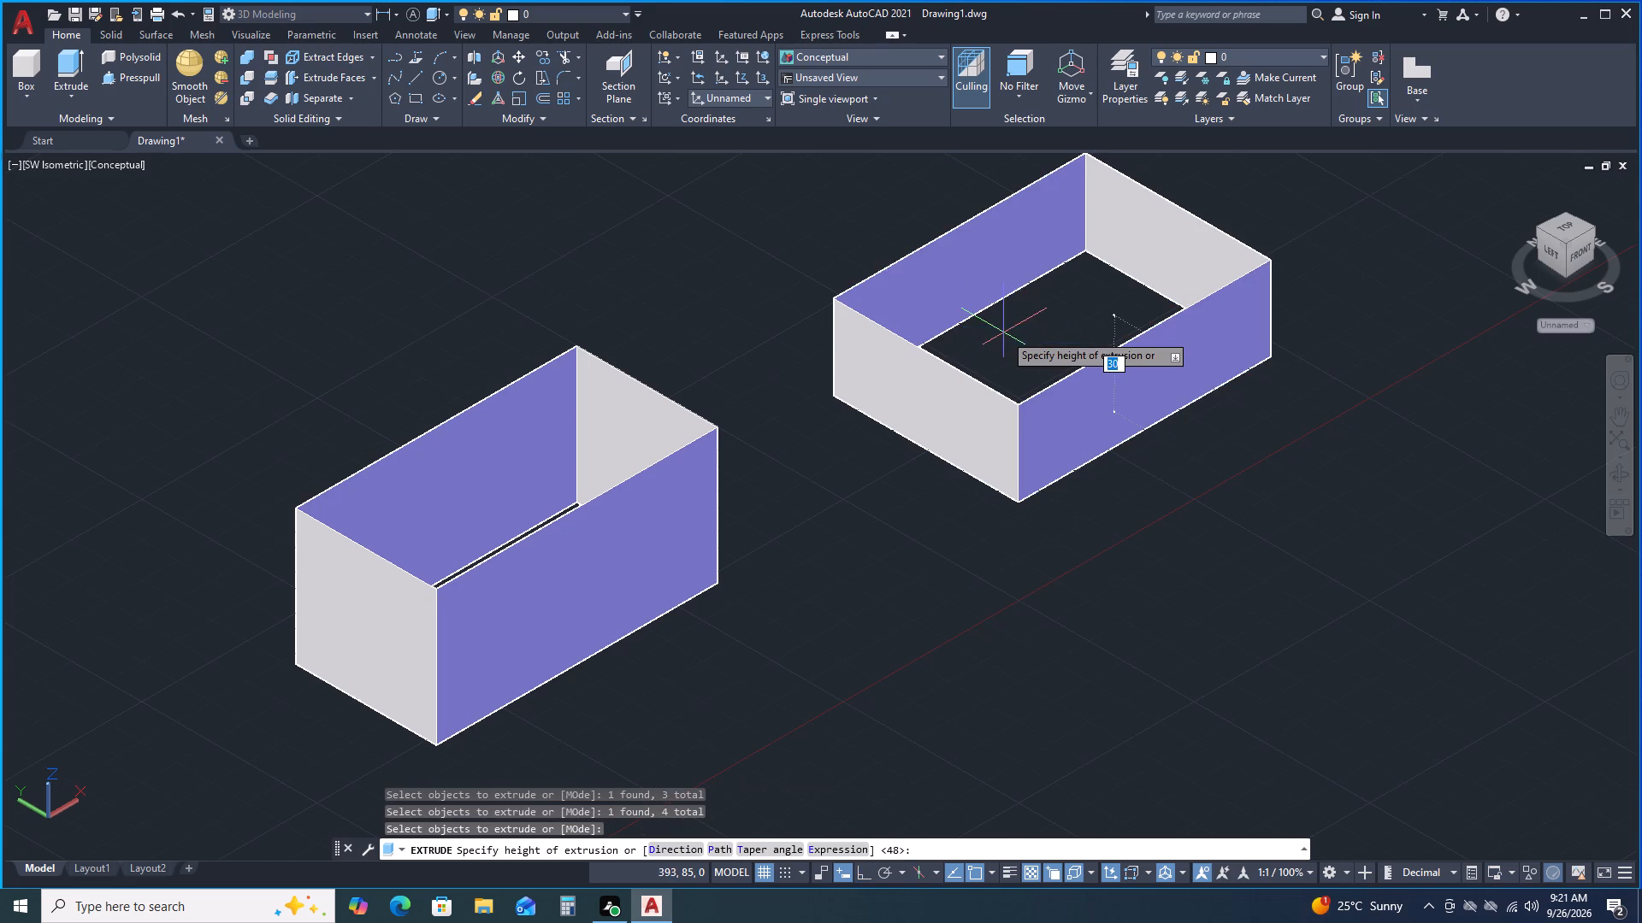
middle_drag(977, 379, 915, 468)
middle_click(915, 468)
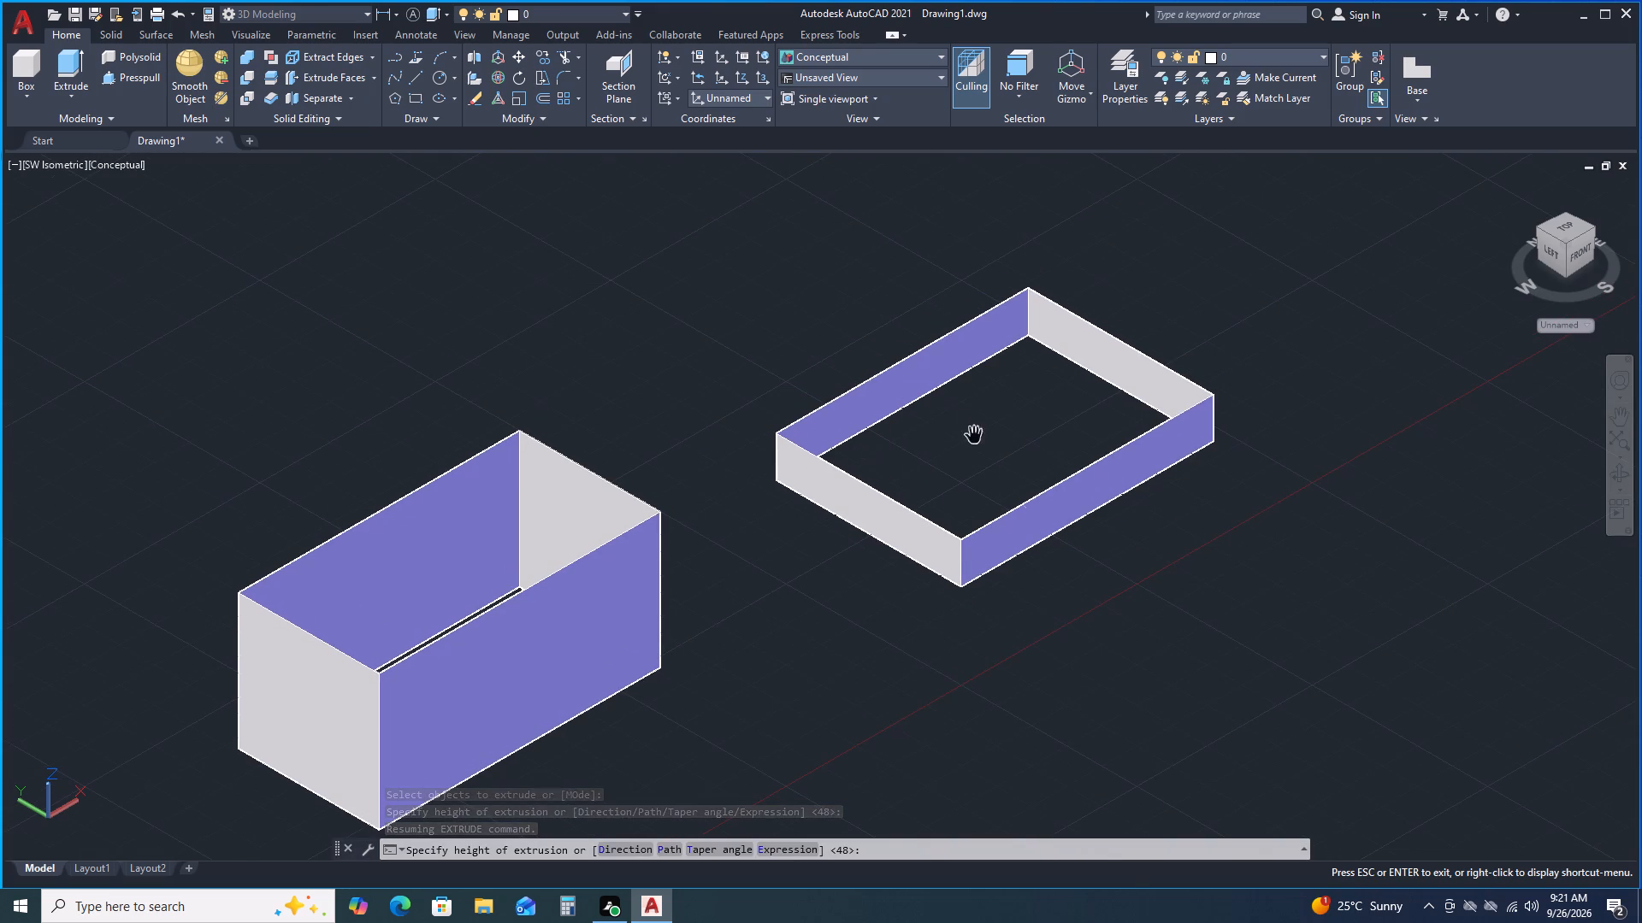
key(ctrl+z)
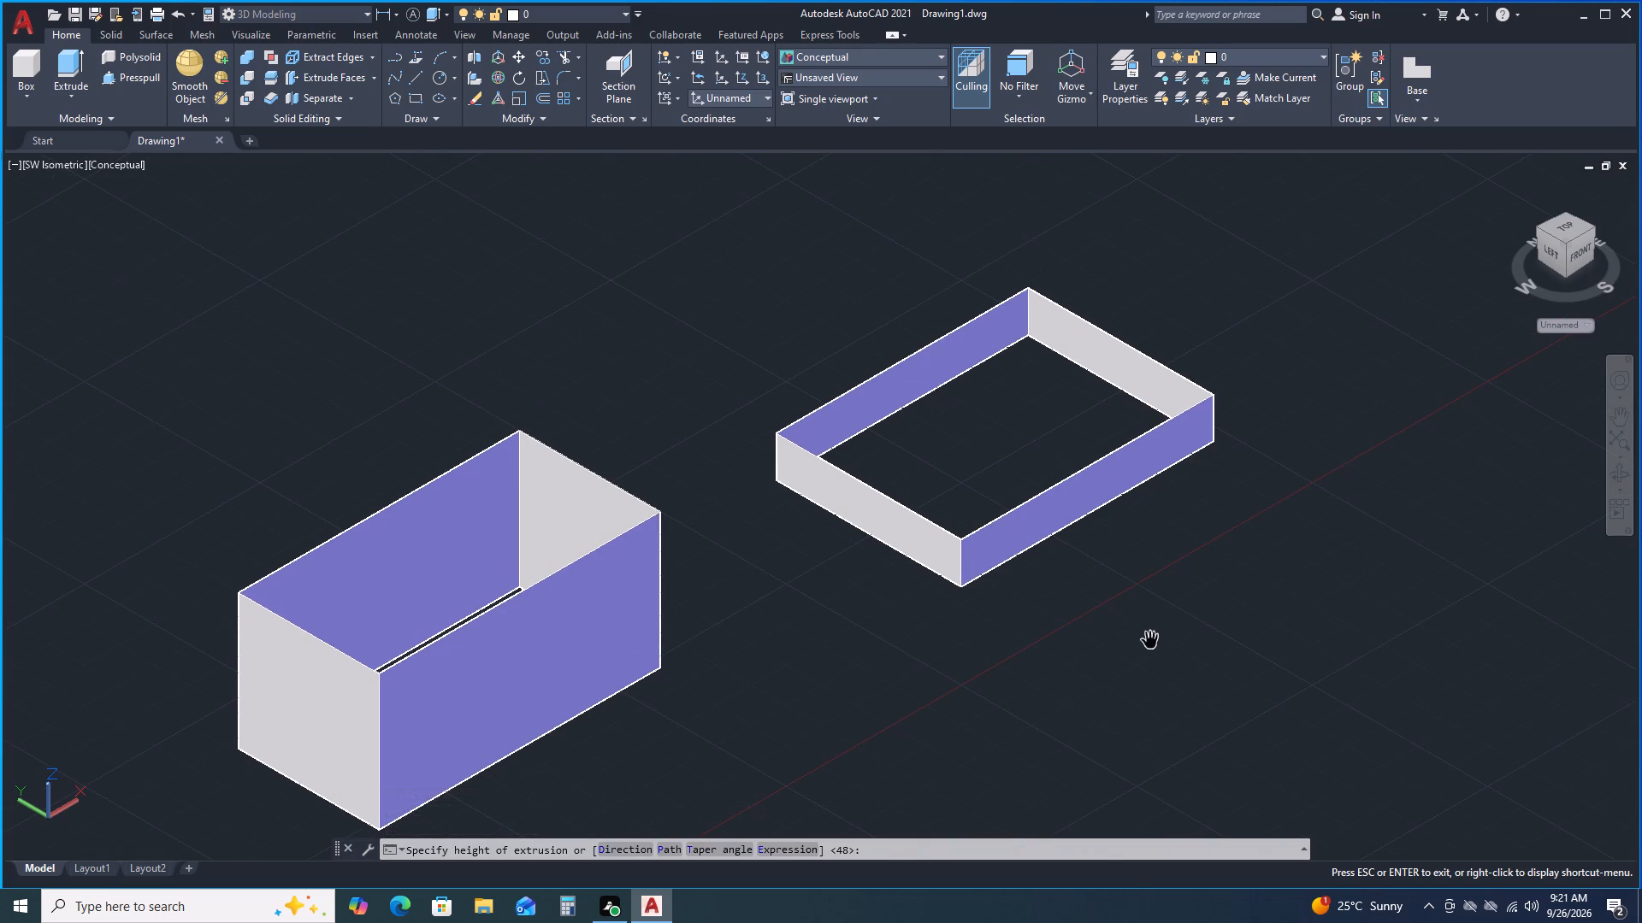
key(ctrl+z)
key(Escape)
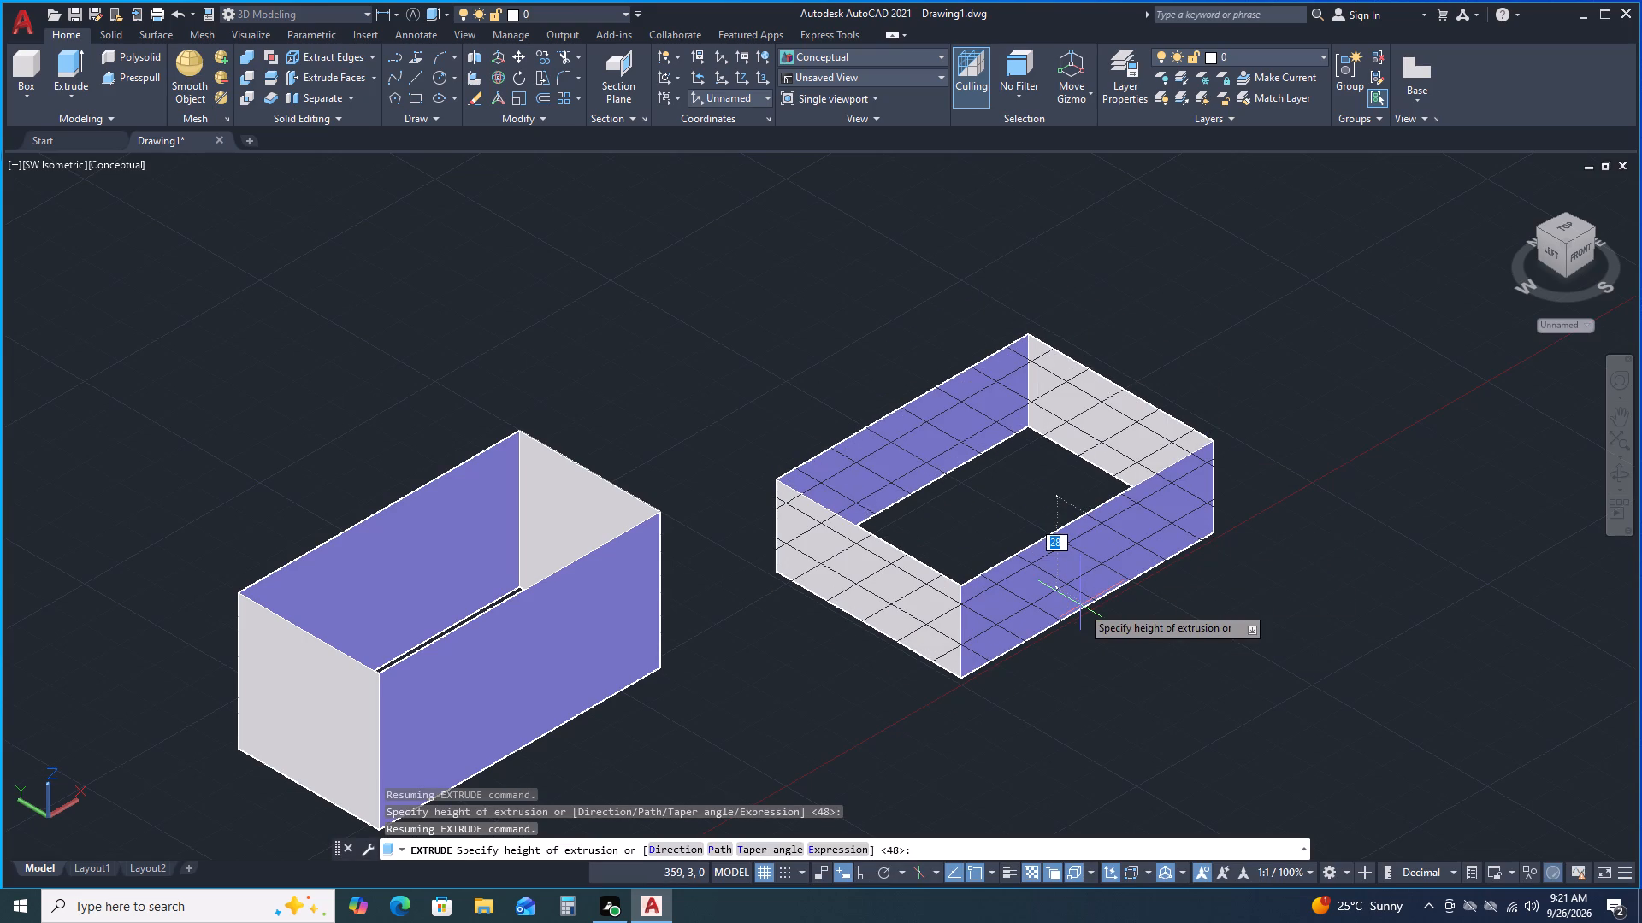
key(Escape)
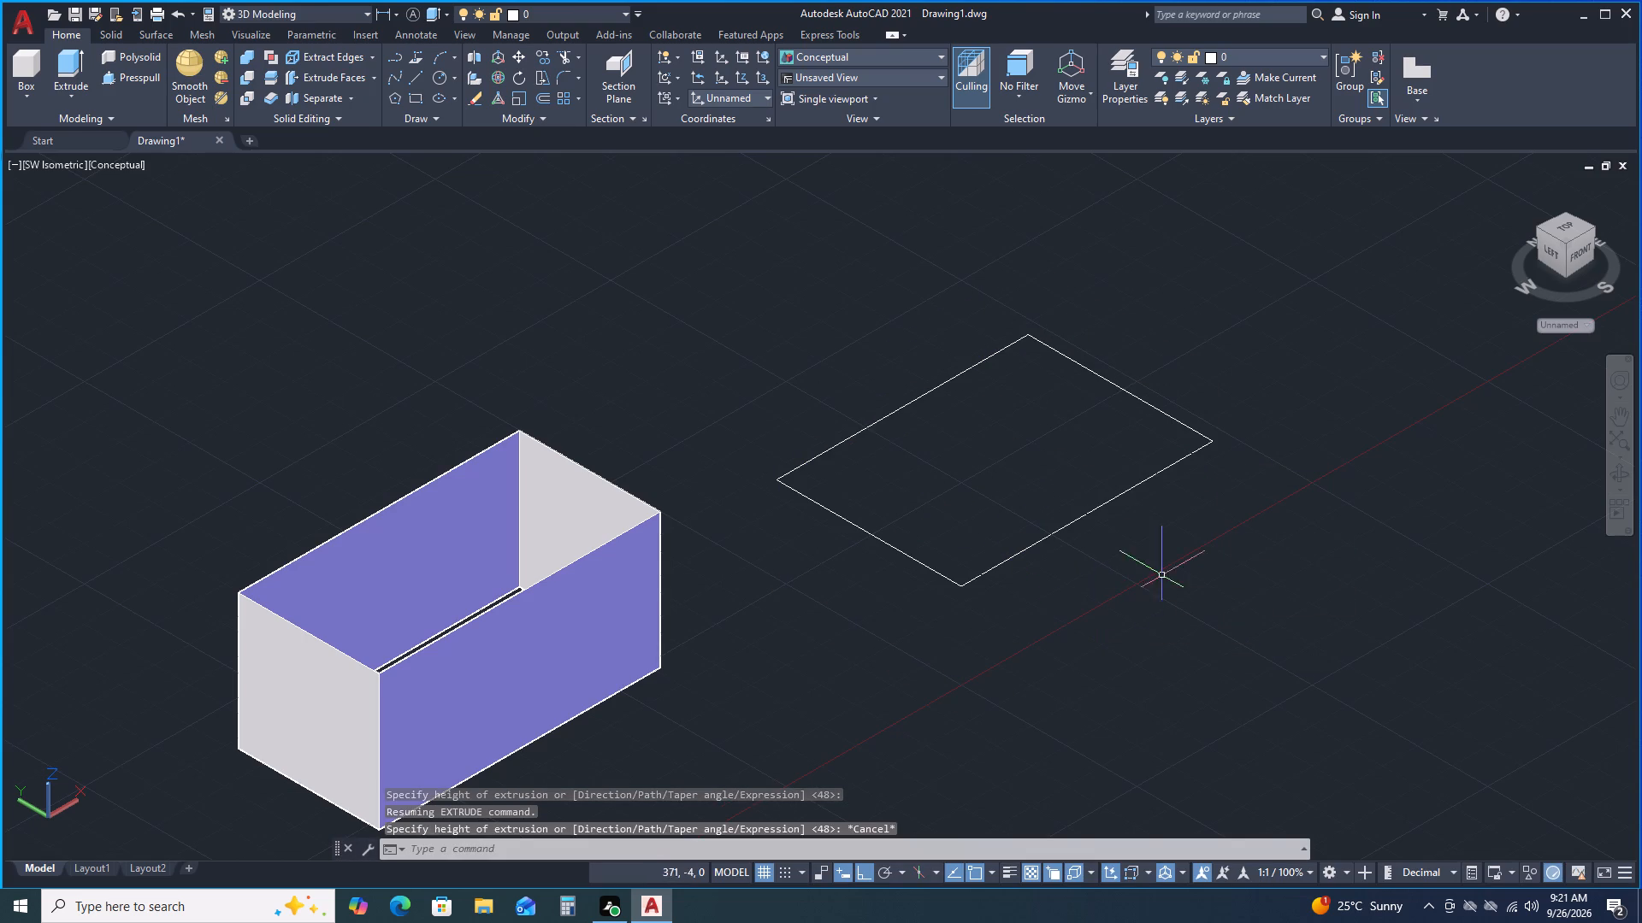
Join the new rectangle's four lines into one polyline.
click(1176, 590)
click(841, 355)
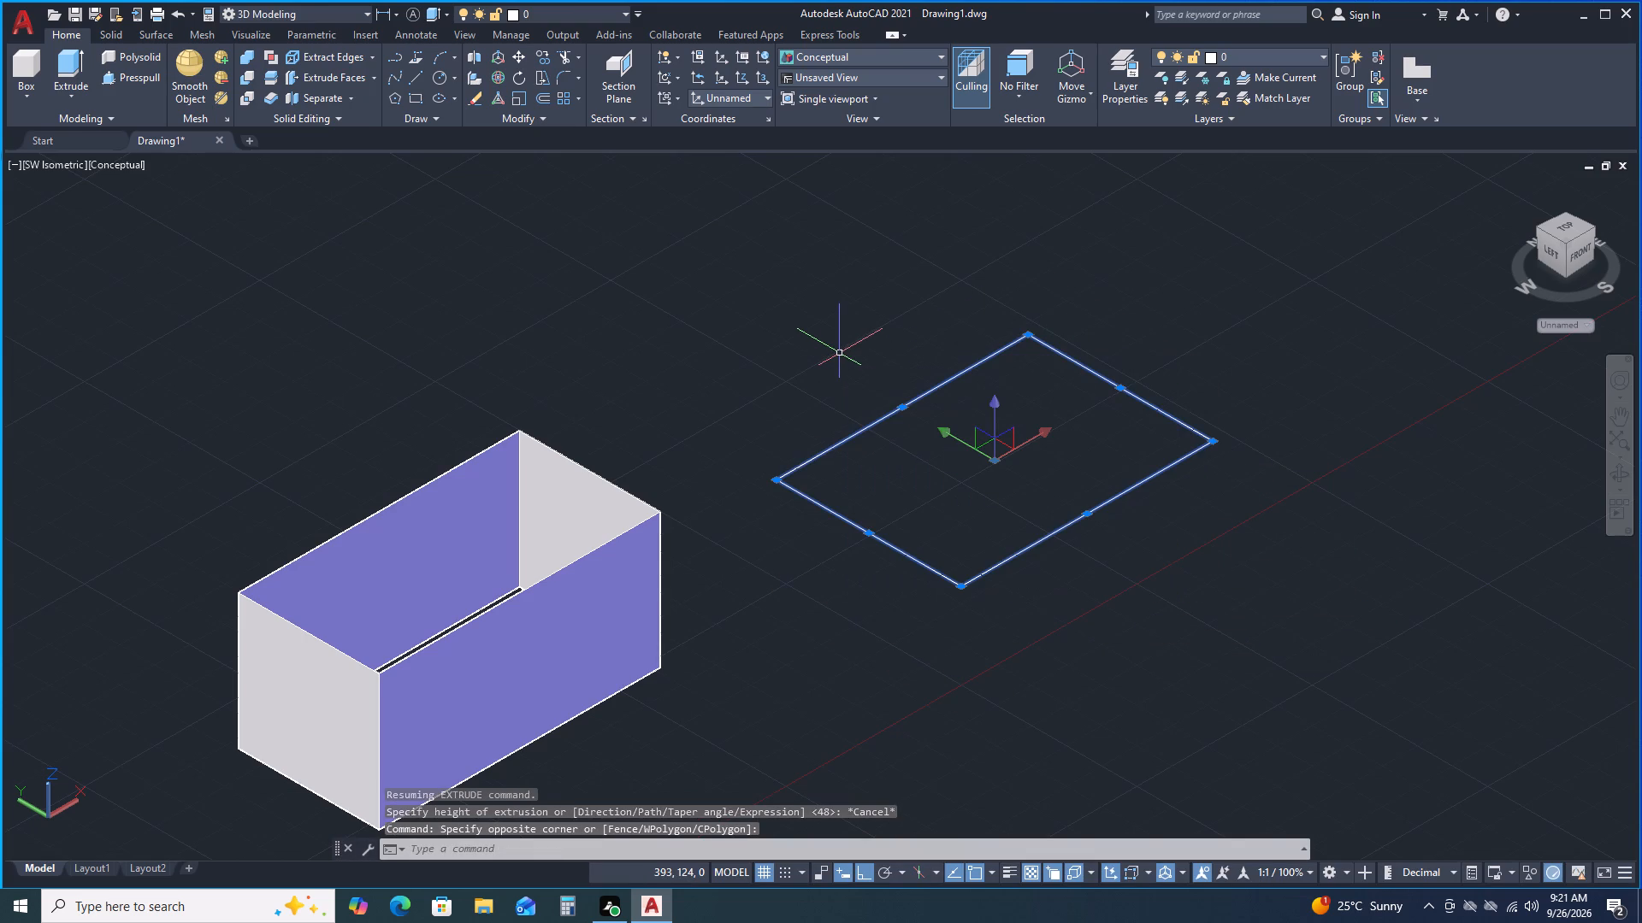
key(j)
key(Return)
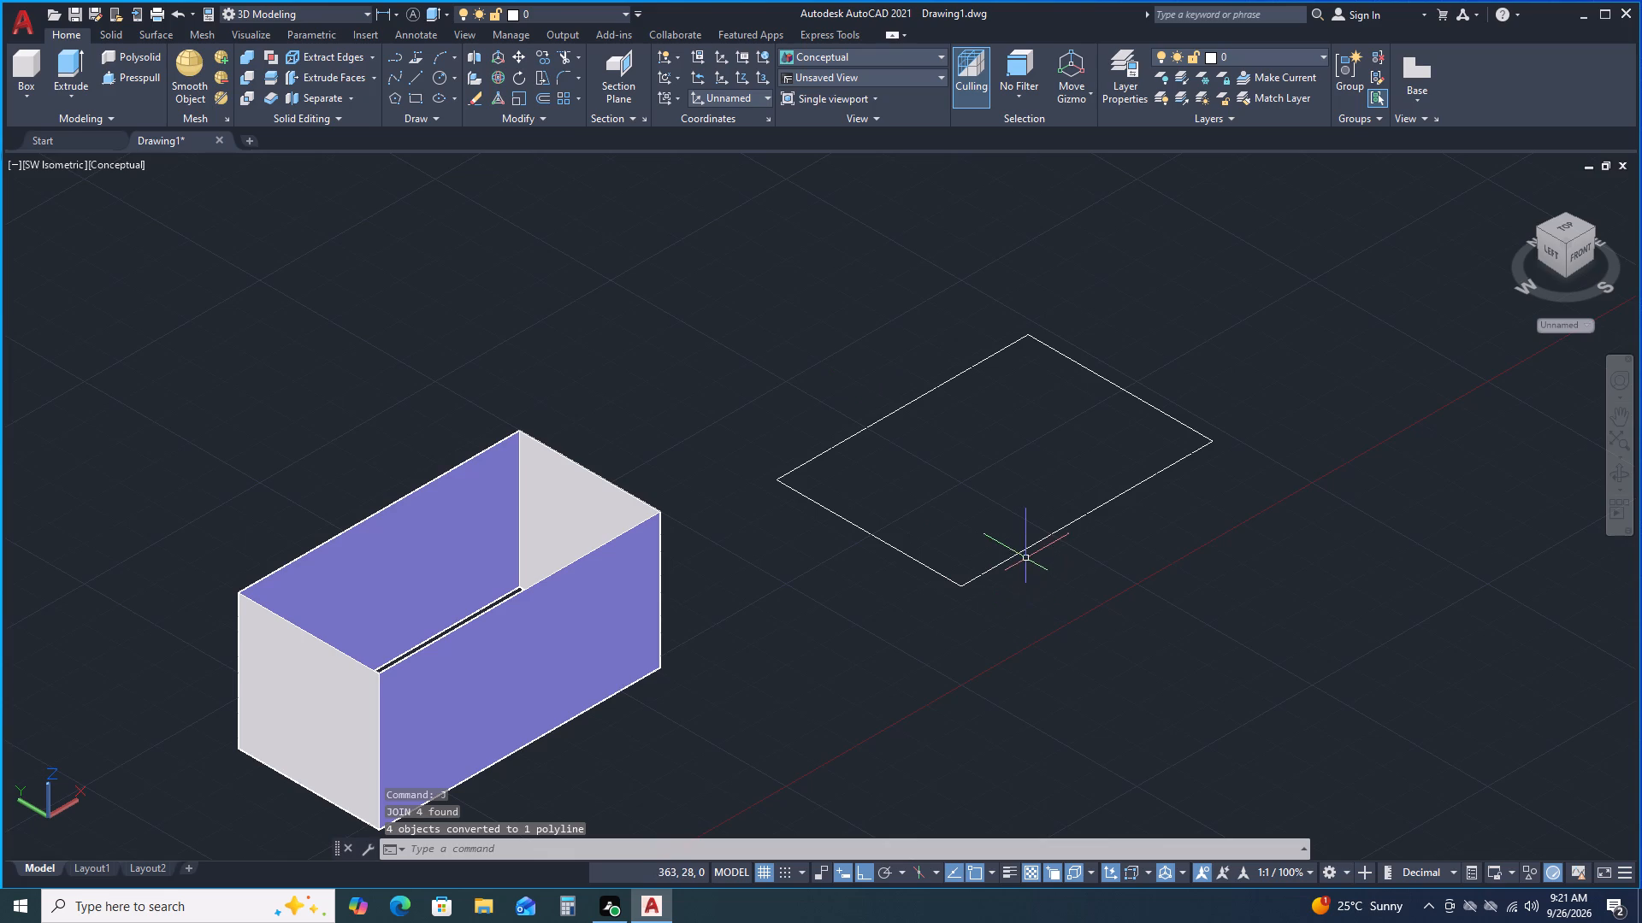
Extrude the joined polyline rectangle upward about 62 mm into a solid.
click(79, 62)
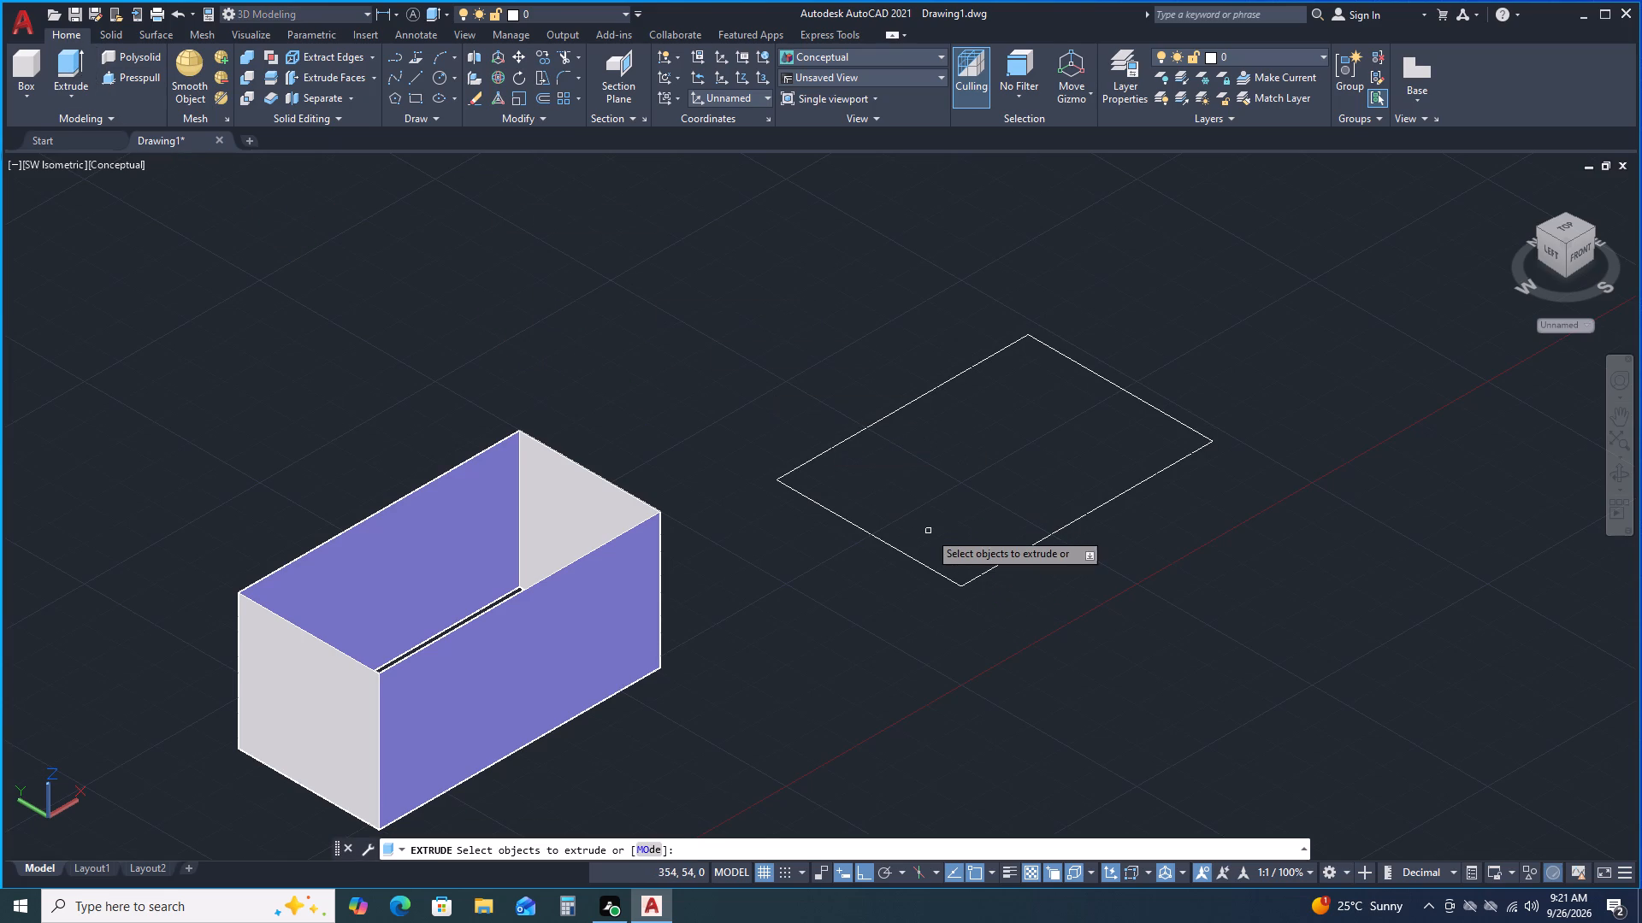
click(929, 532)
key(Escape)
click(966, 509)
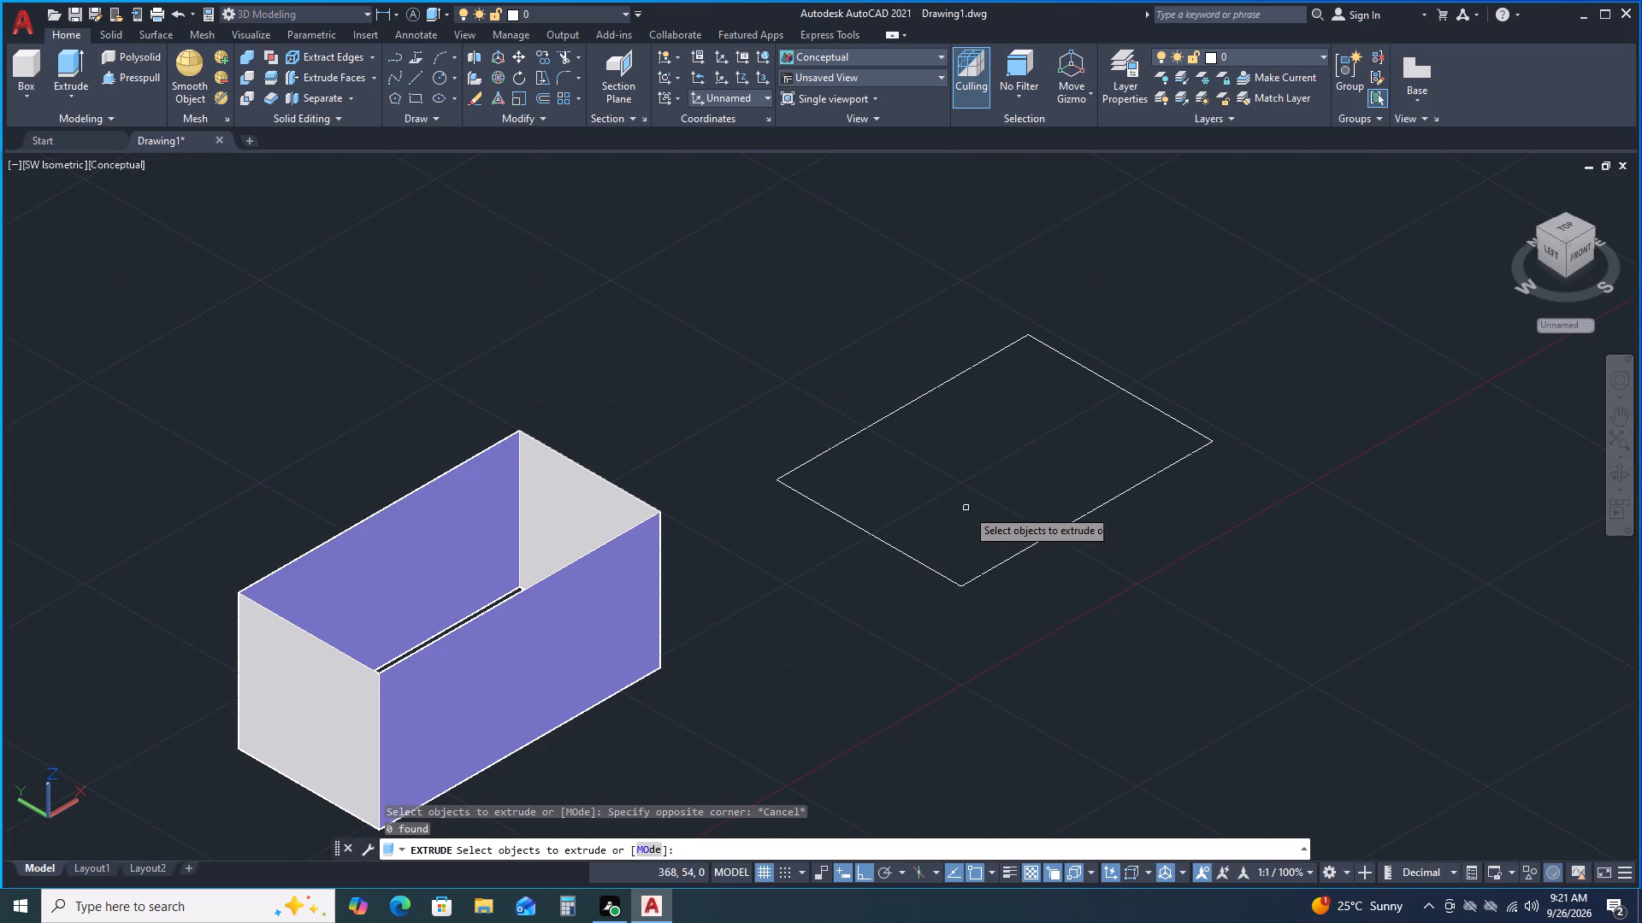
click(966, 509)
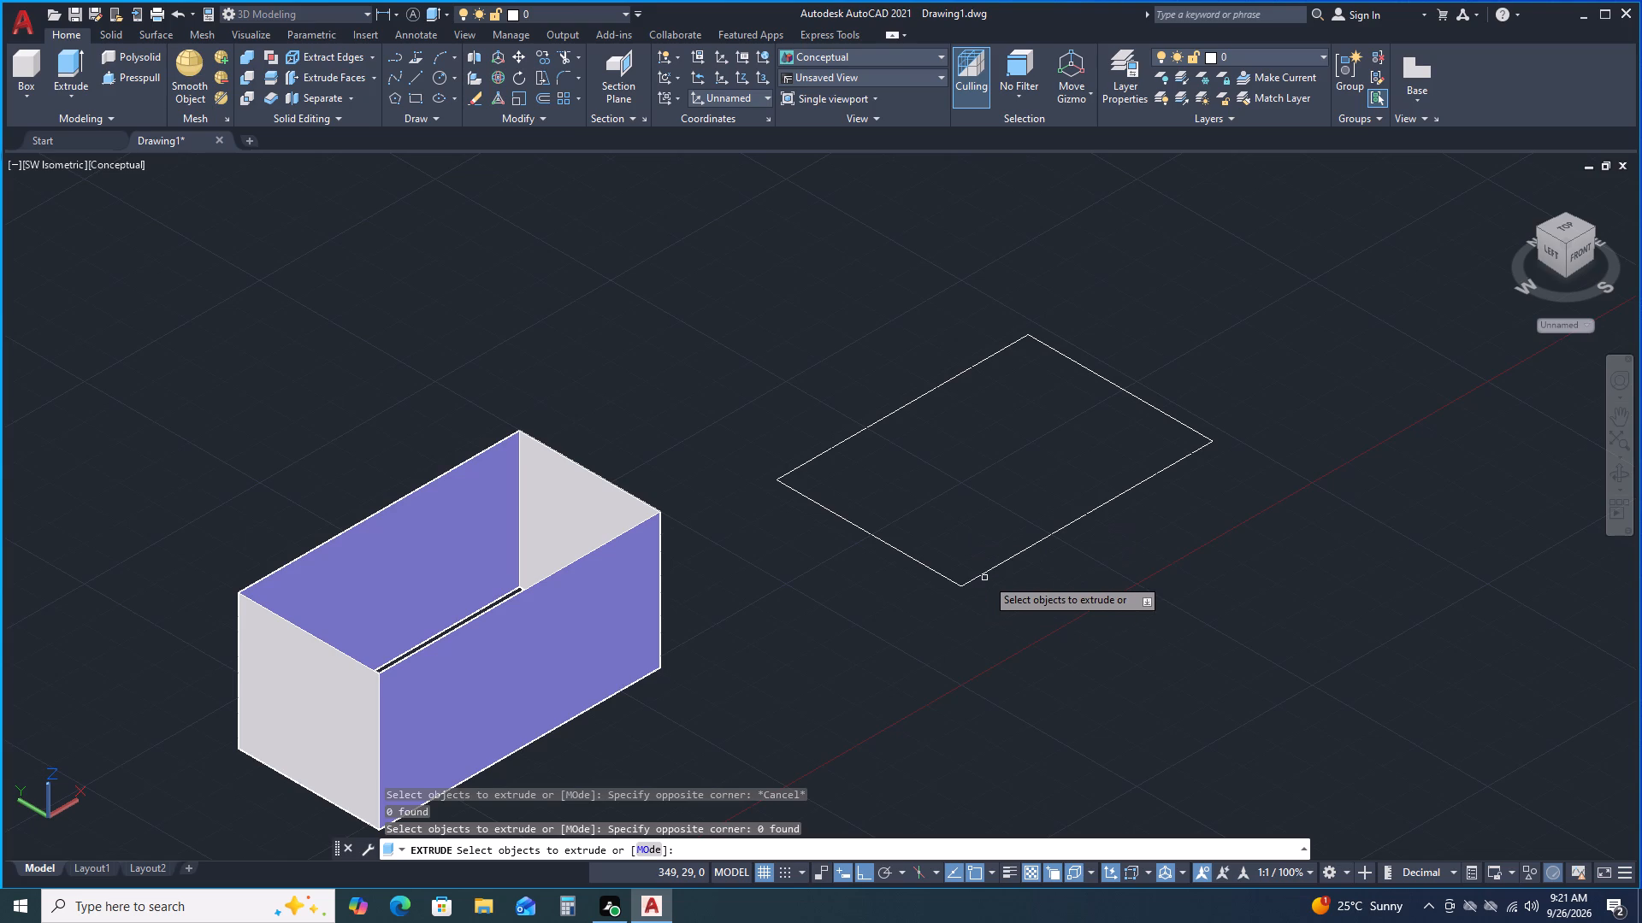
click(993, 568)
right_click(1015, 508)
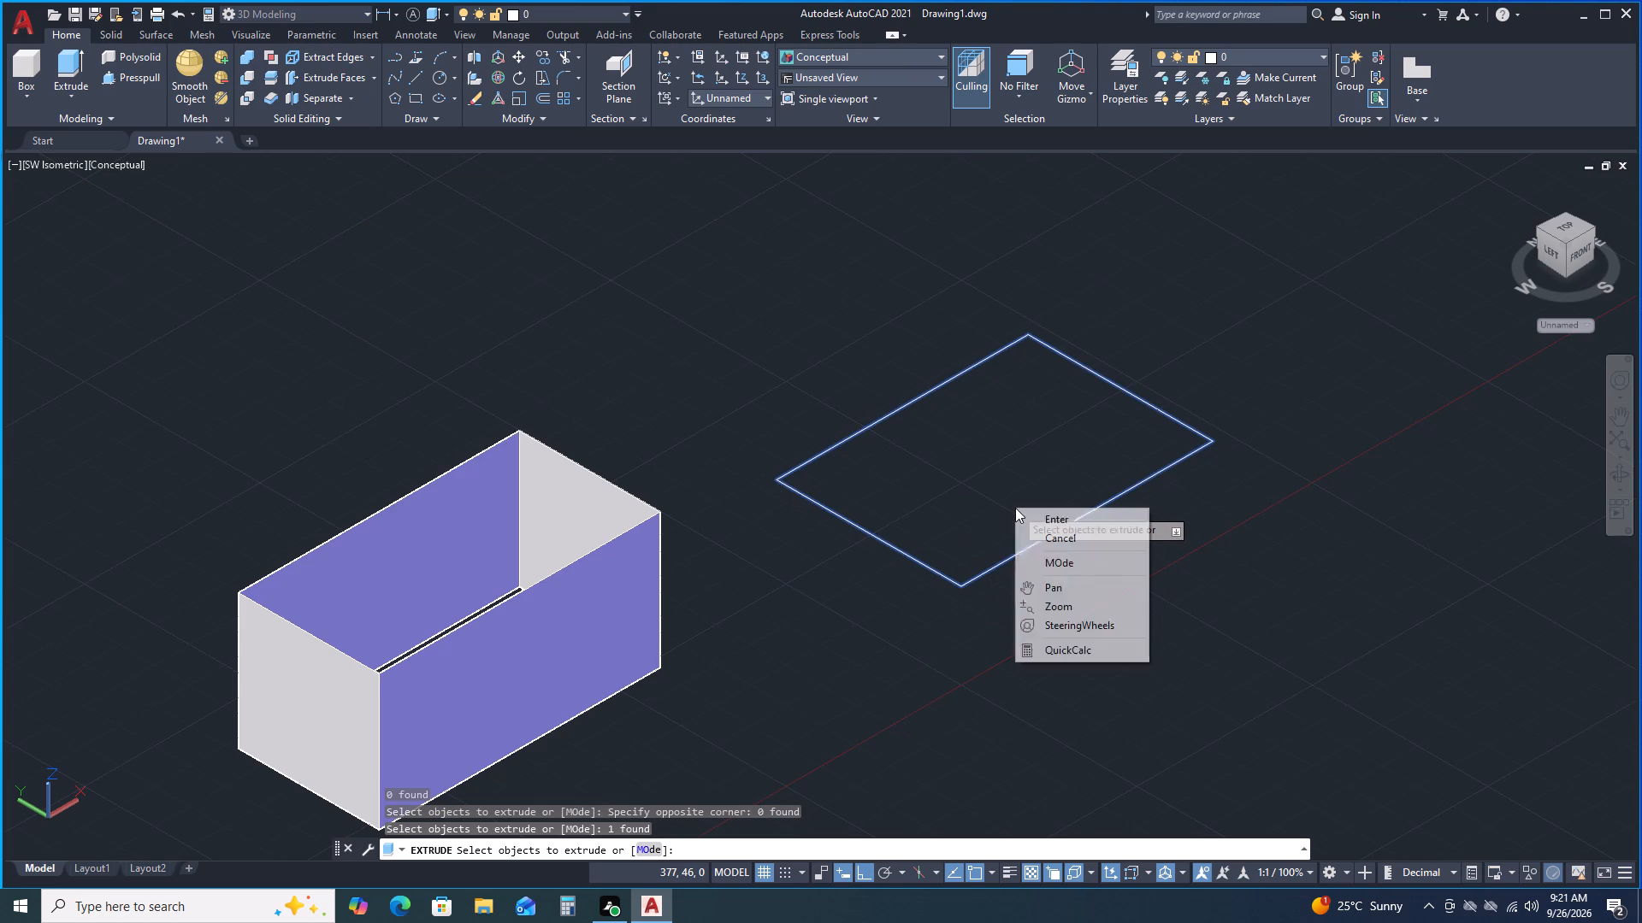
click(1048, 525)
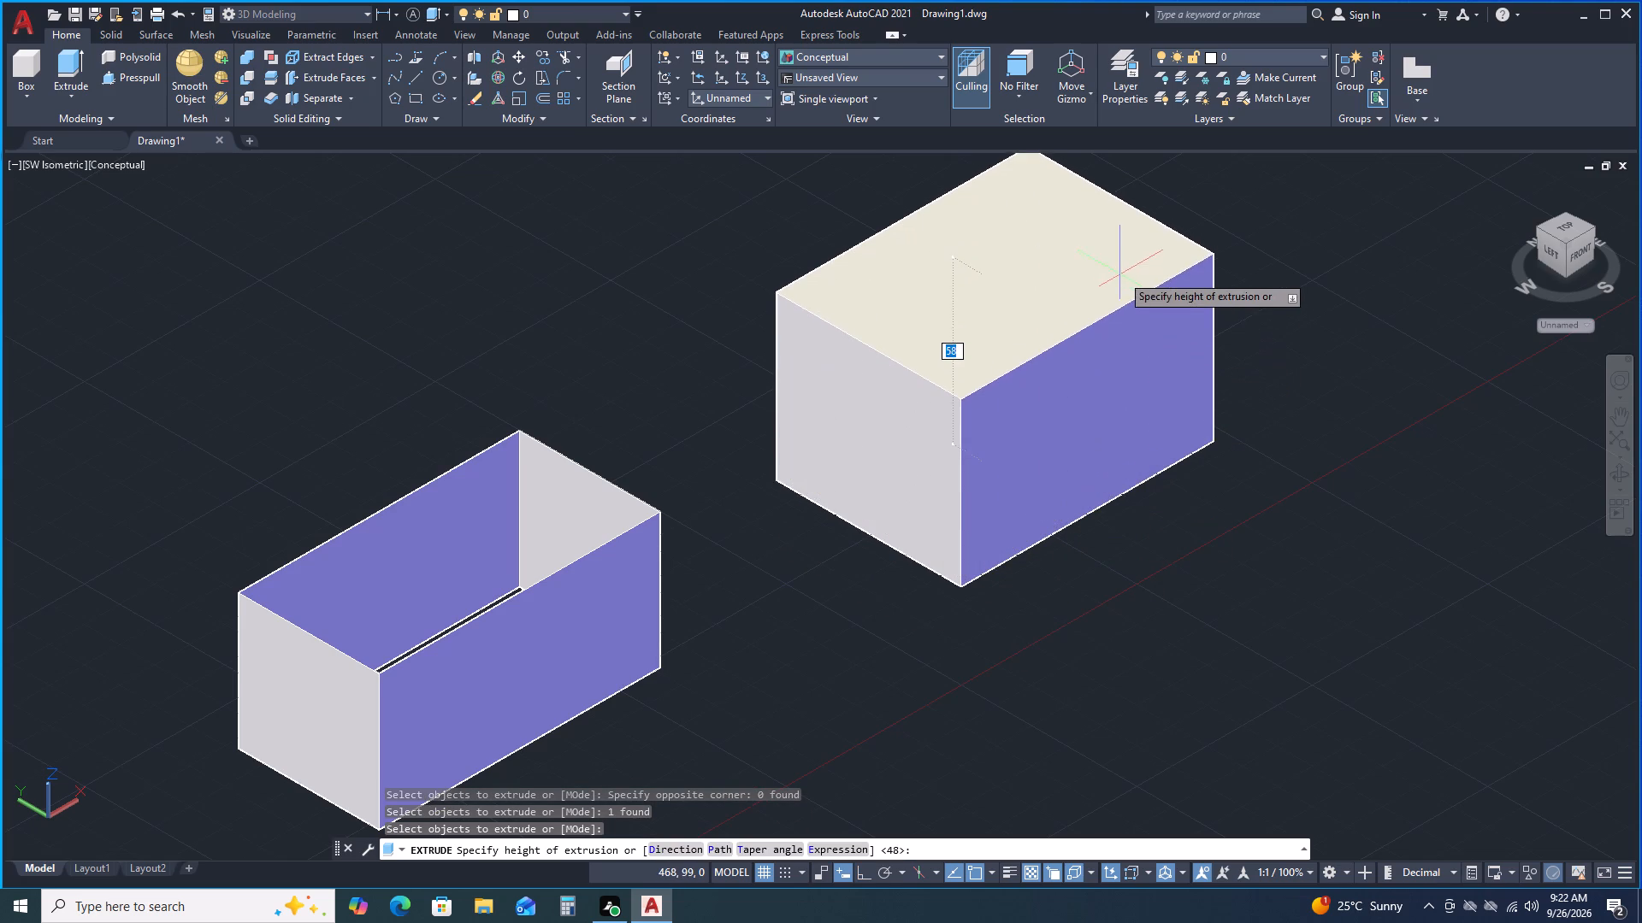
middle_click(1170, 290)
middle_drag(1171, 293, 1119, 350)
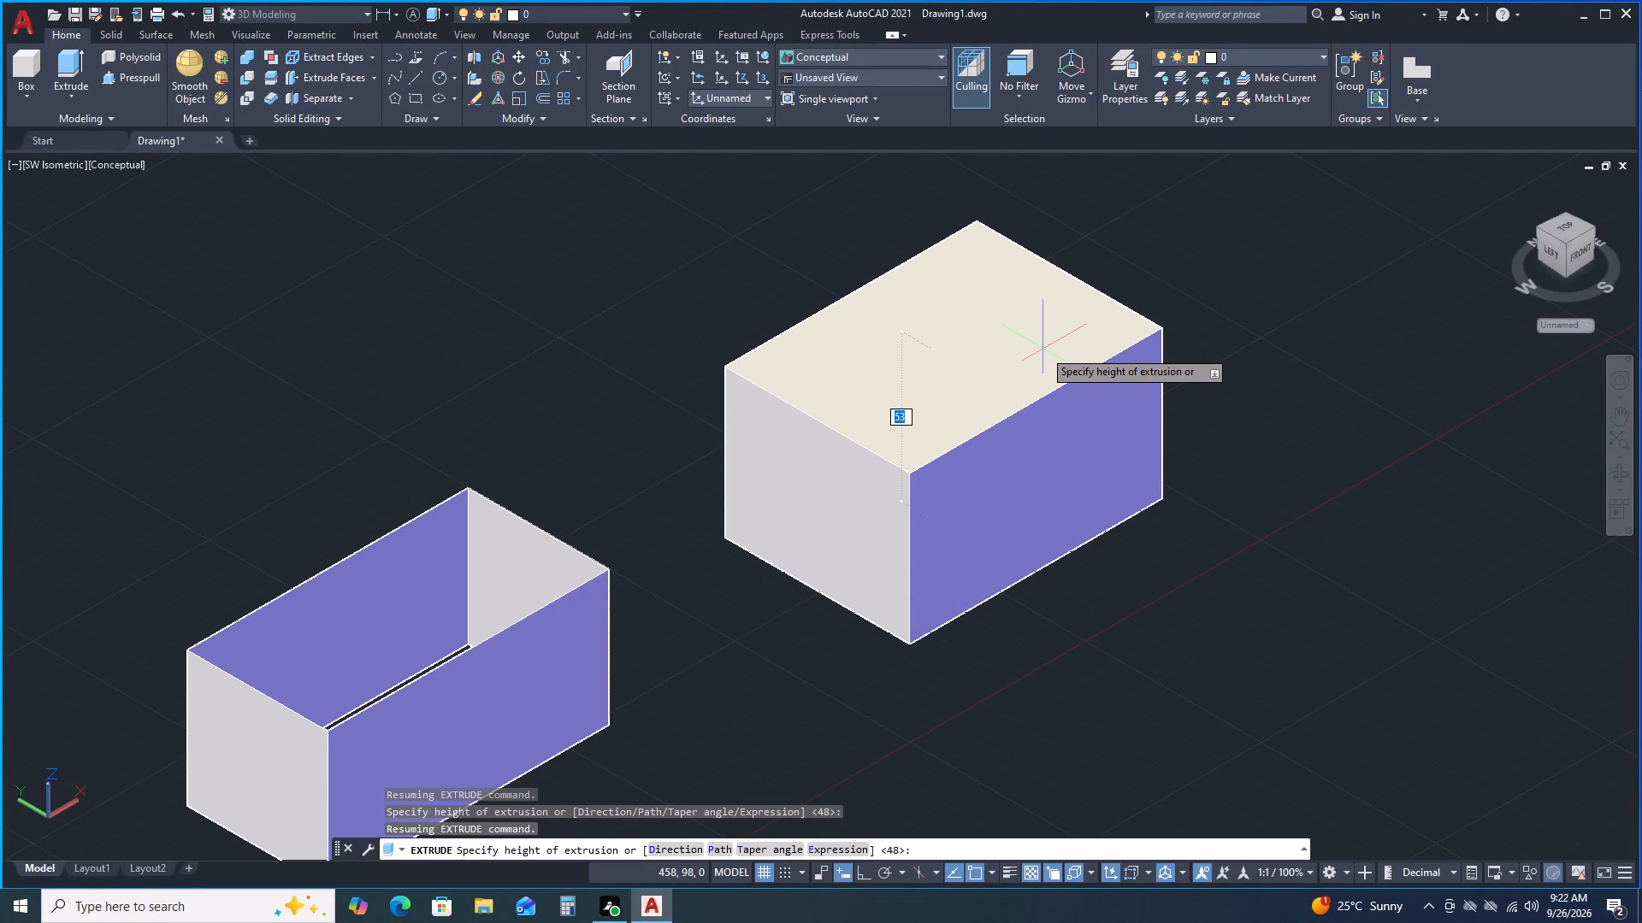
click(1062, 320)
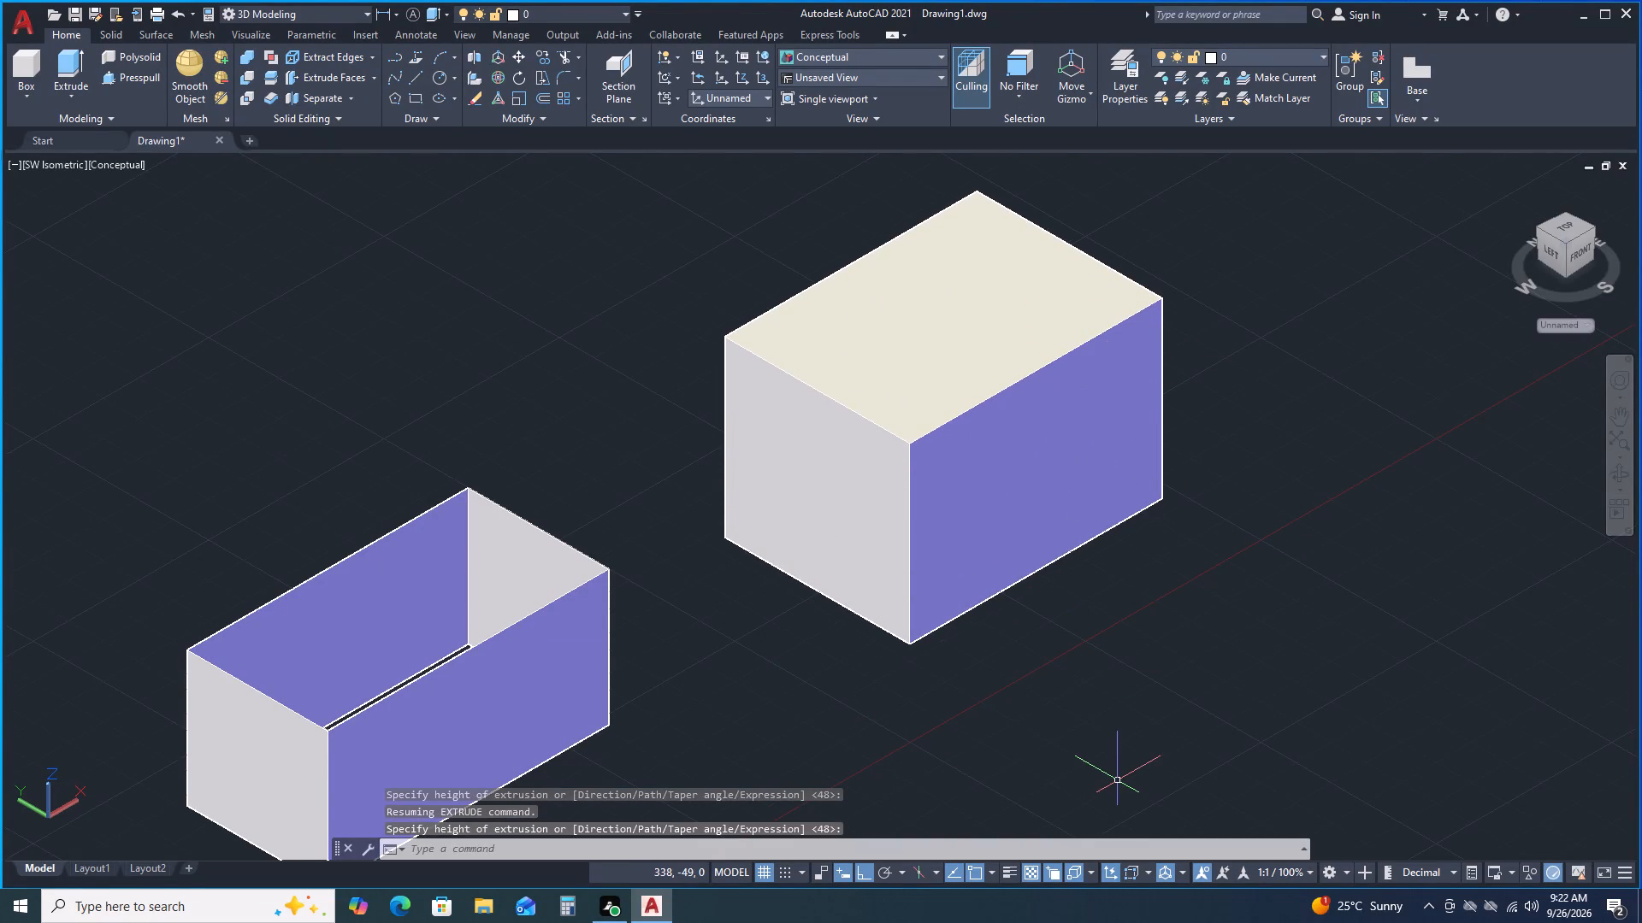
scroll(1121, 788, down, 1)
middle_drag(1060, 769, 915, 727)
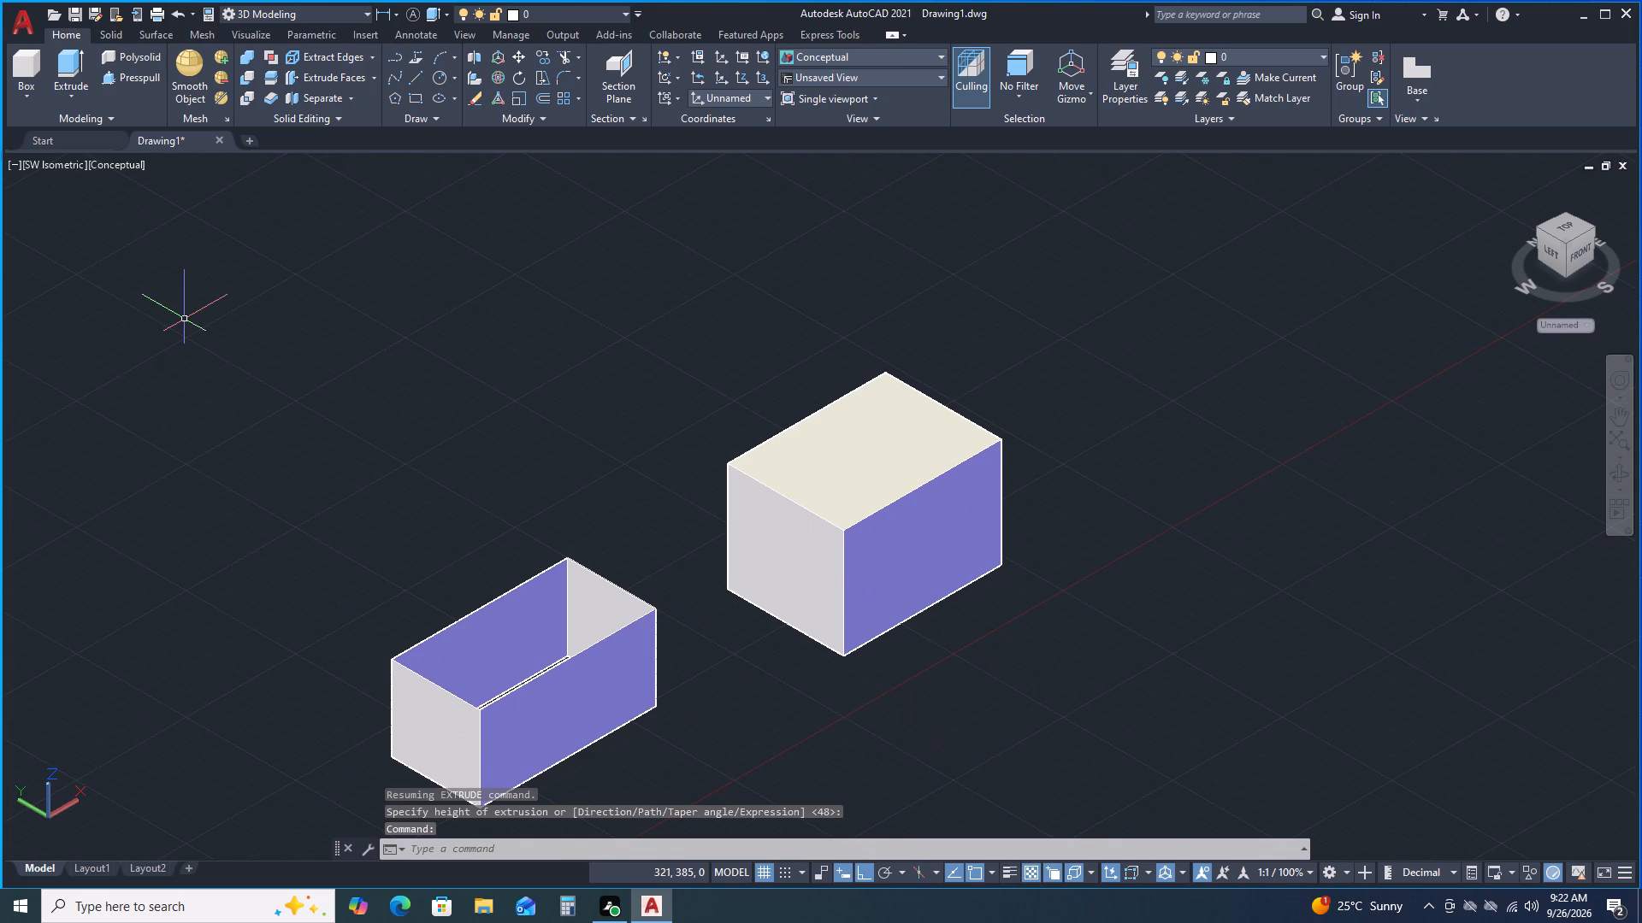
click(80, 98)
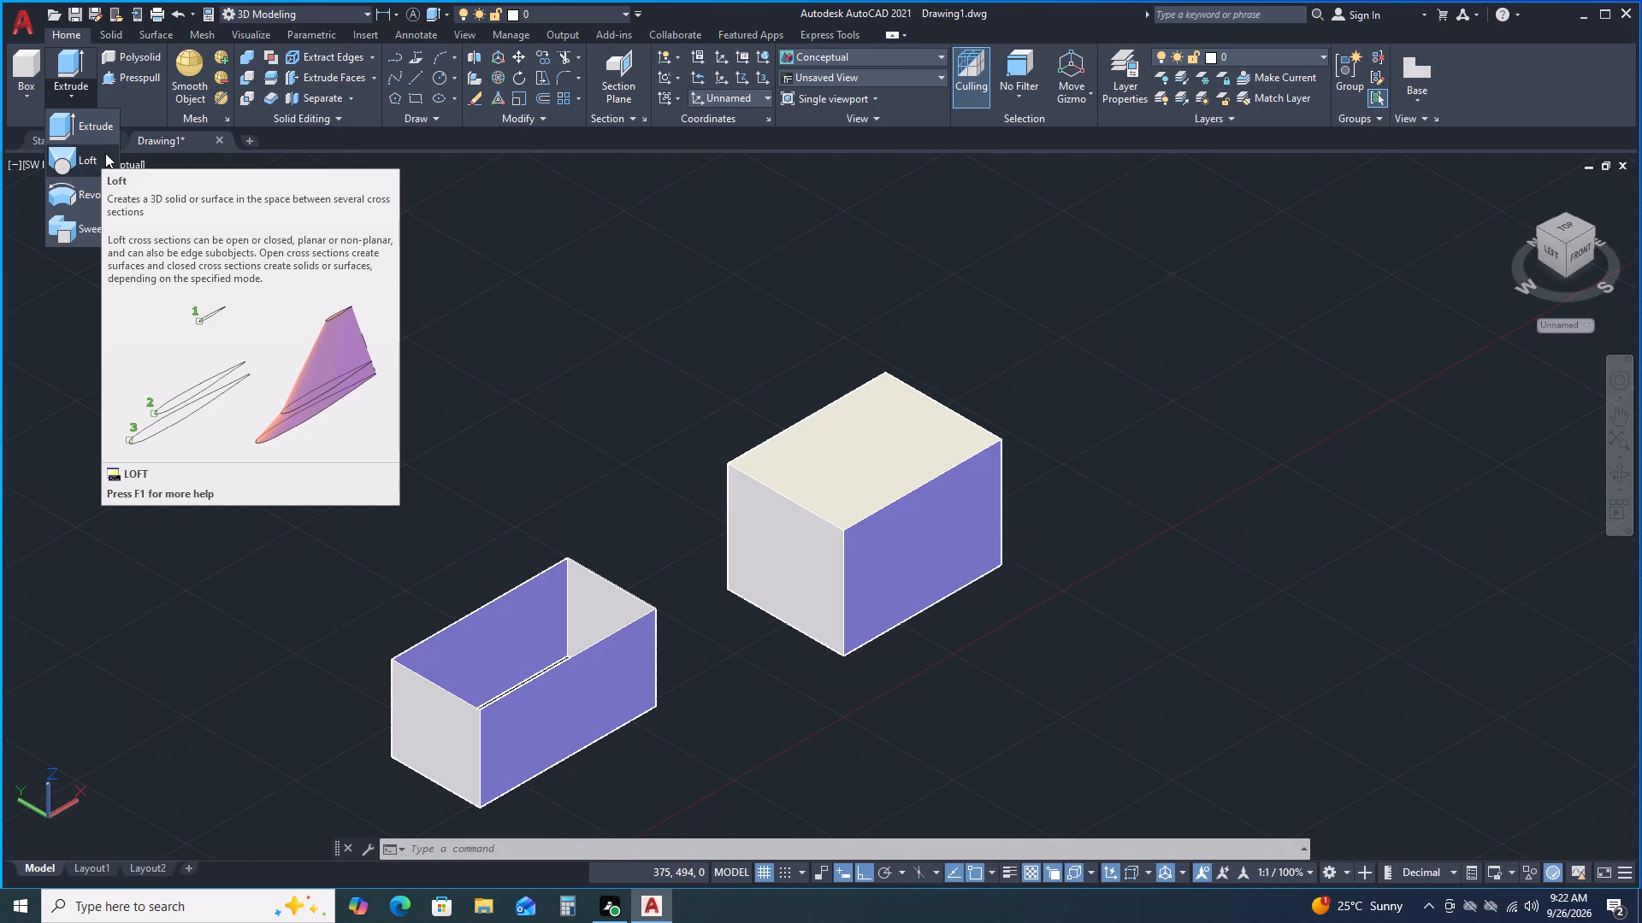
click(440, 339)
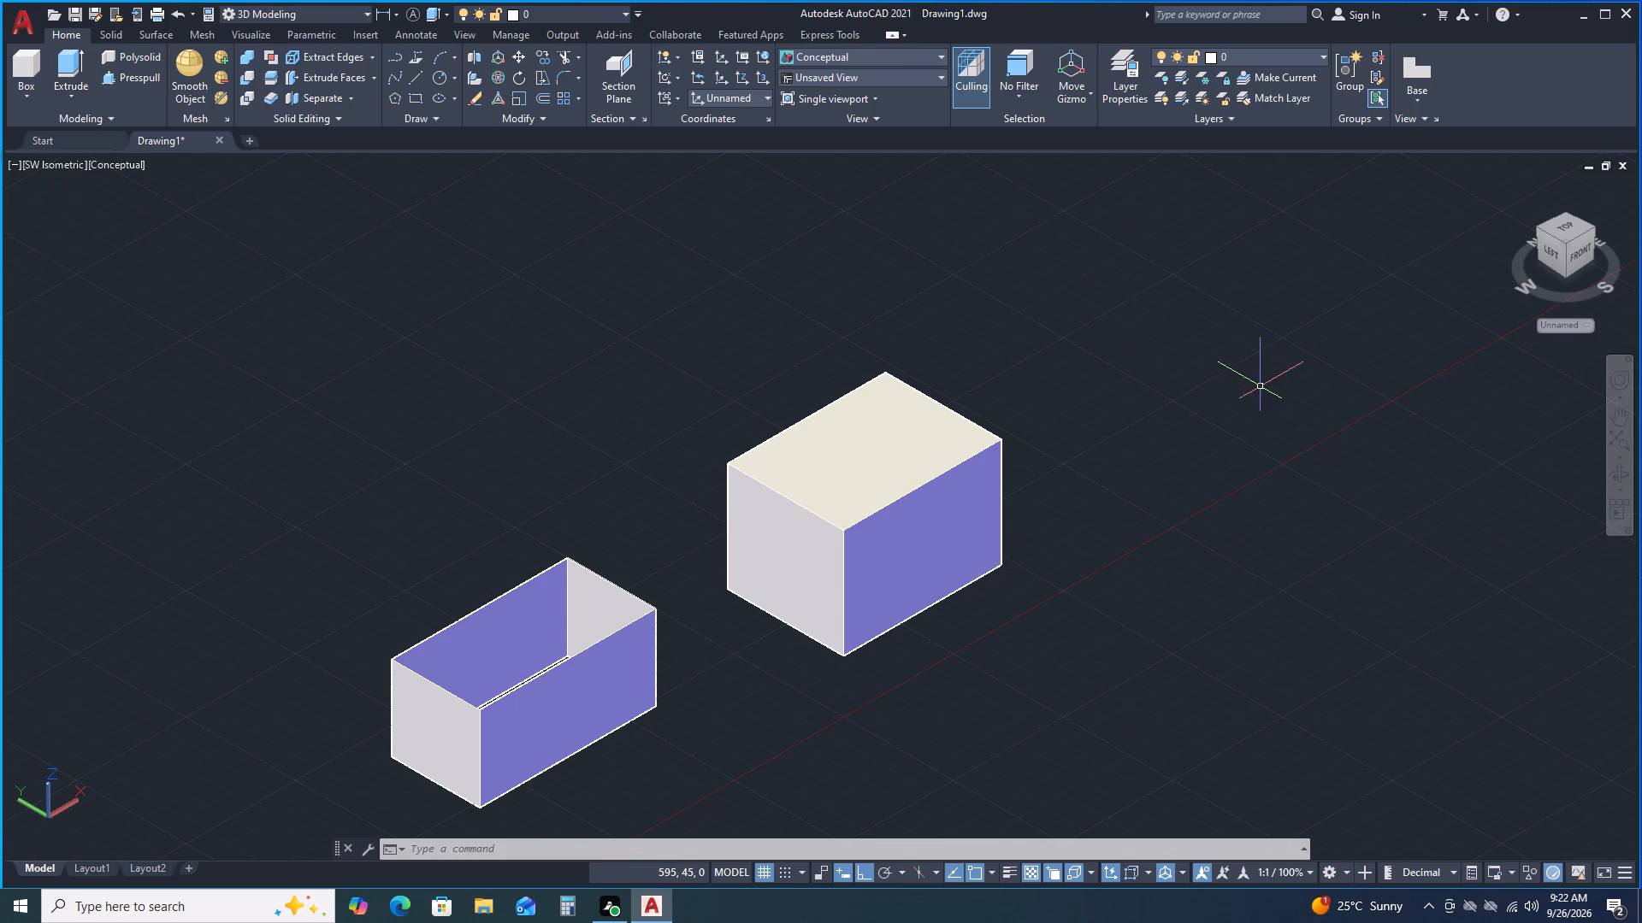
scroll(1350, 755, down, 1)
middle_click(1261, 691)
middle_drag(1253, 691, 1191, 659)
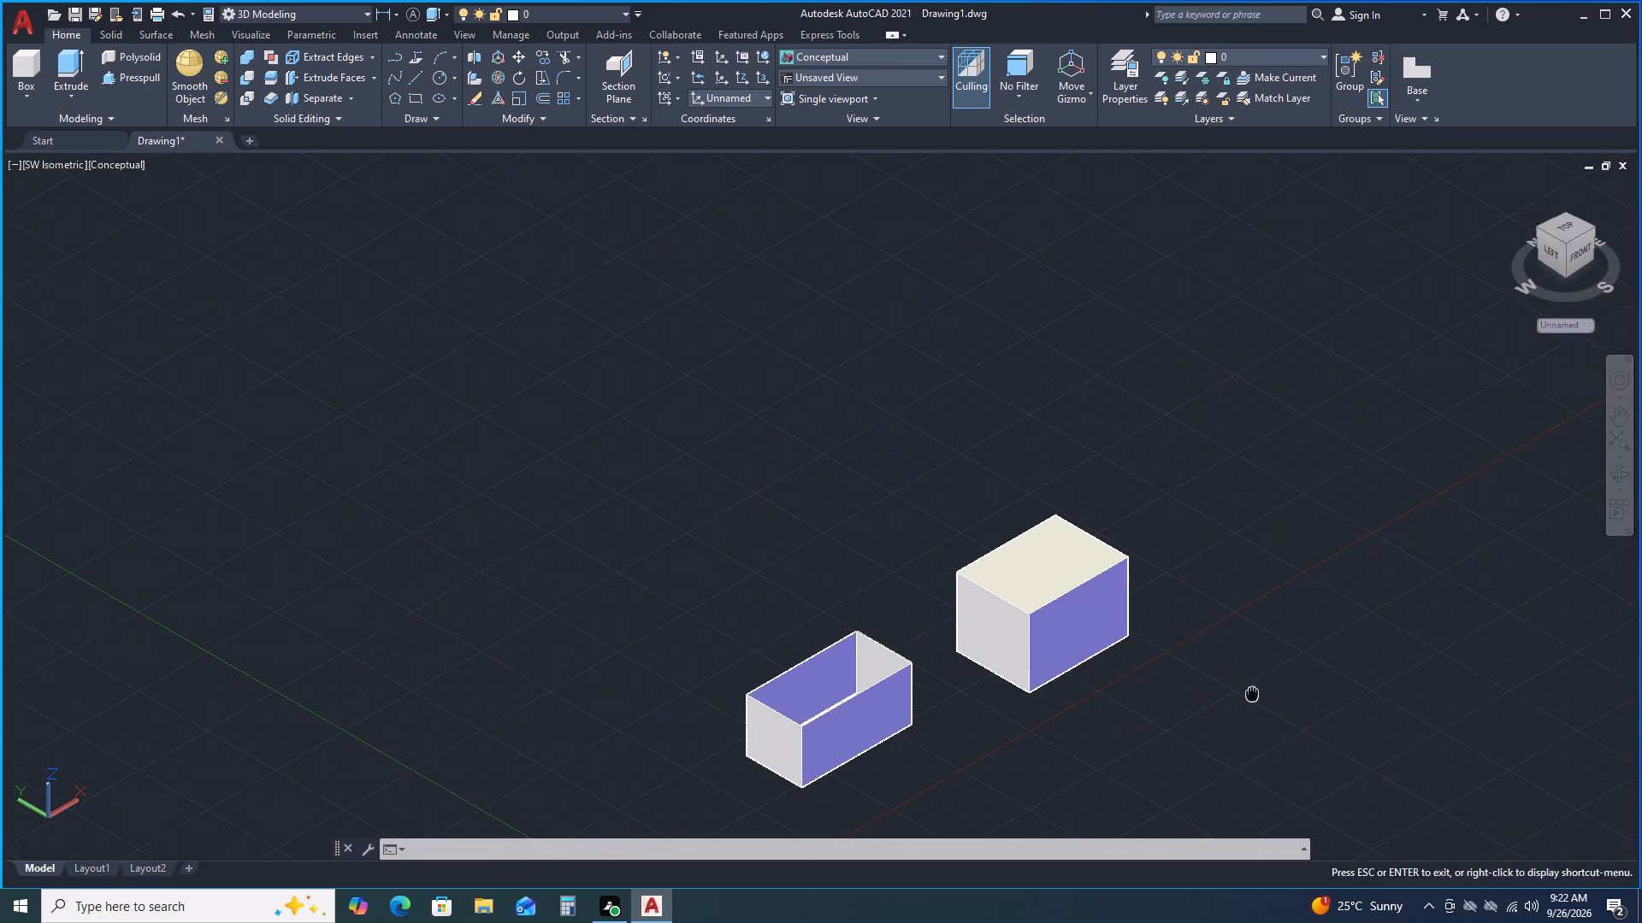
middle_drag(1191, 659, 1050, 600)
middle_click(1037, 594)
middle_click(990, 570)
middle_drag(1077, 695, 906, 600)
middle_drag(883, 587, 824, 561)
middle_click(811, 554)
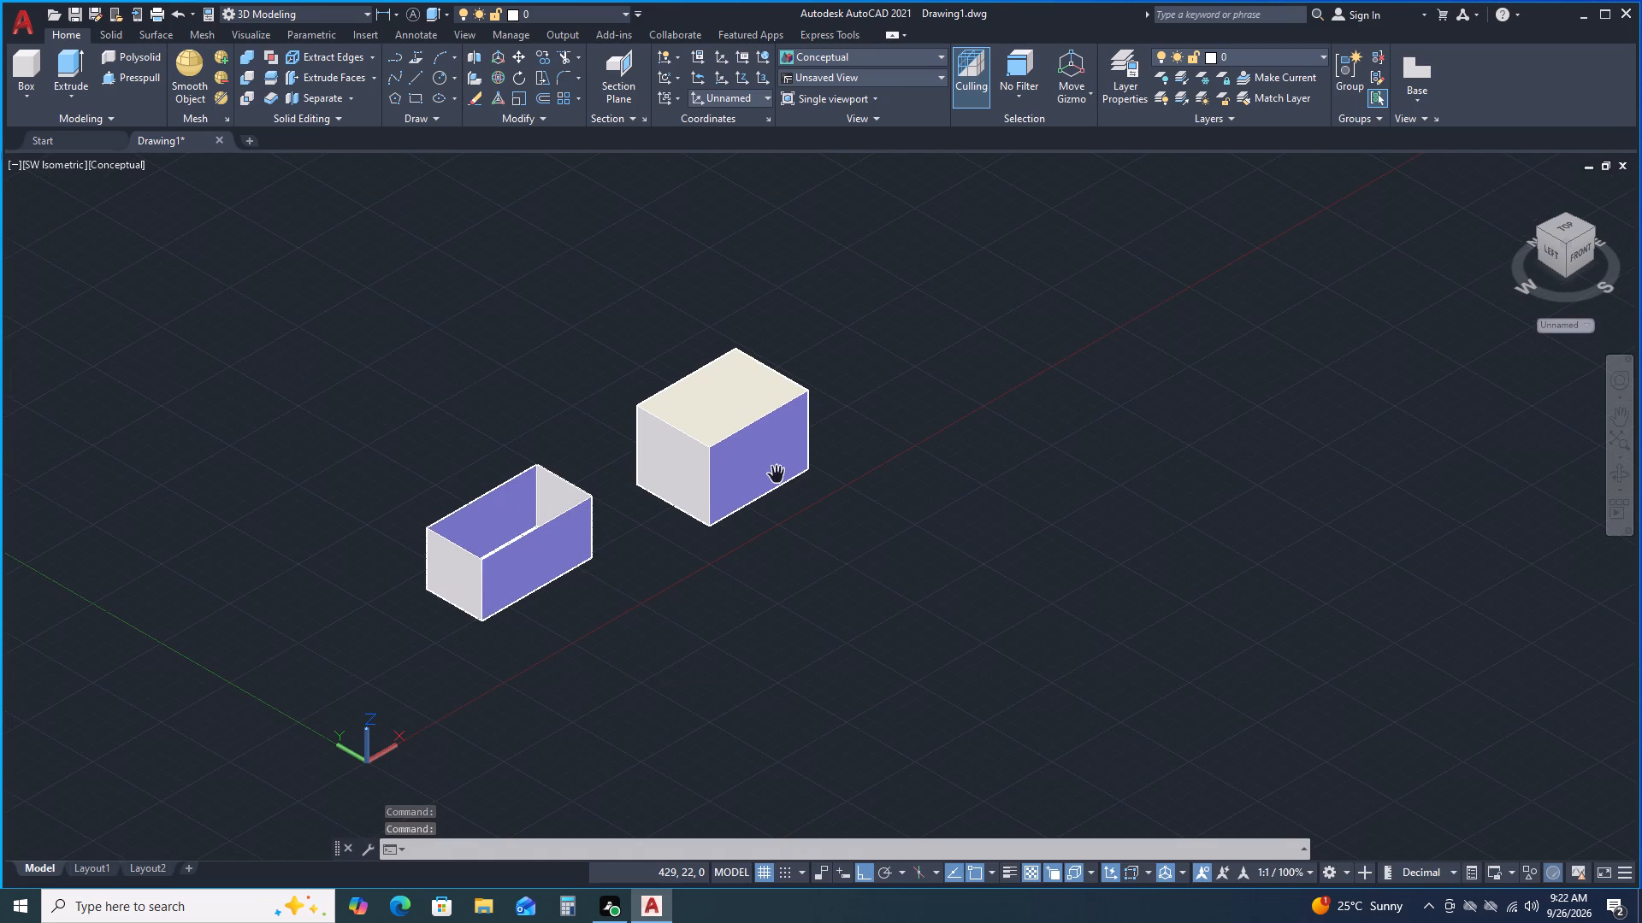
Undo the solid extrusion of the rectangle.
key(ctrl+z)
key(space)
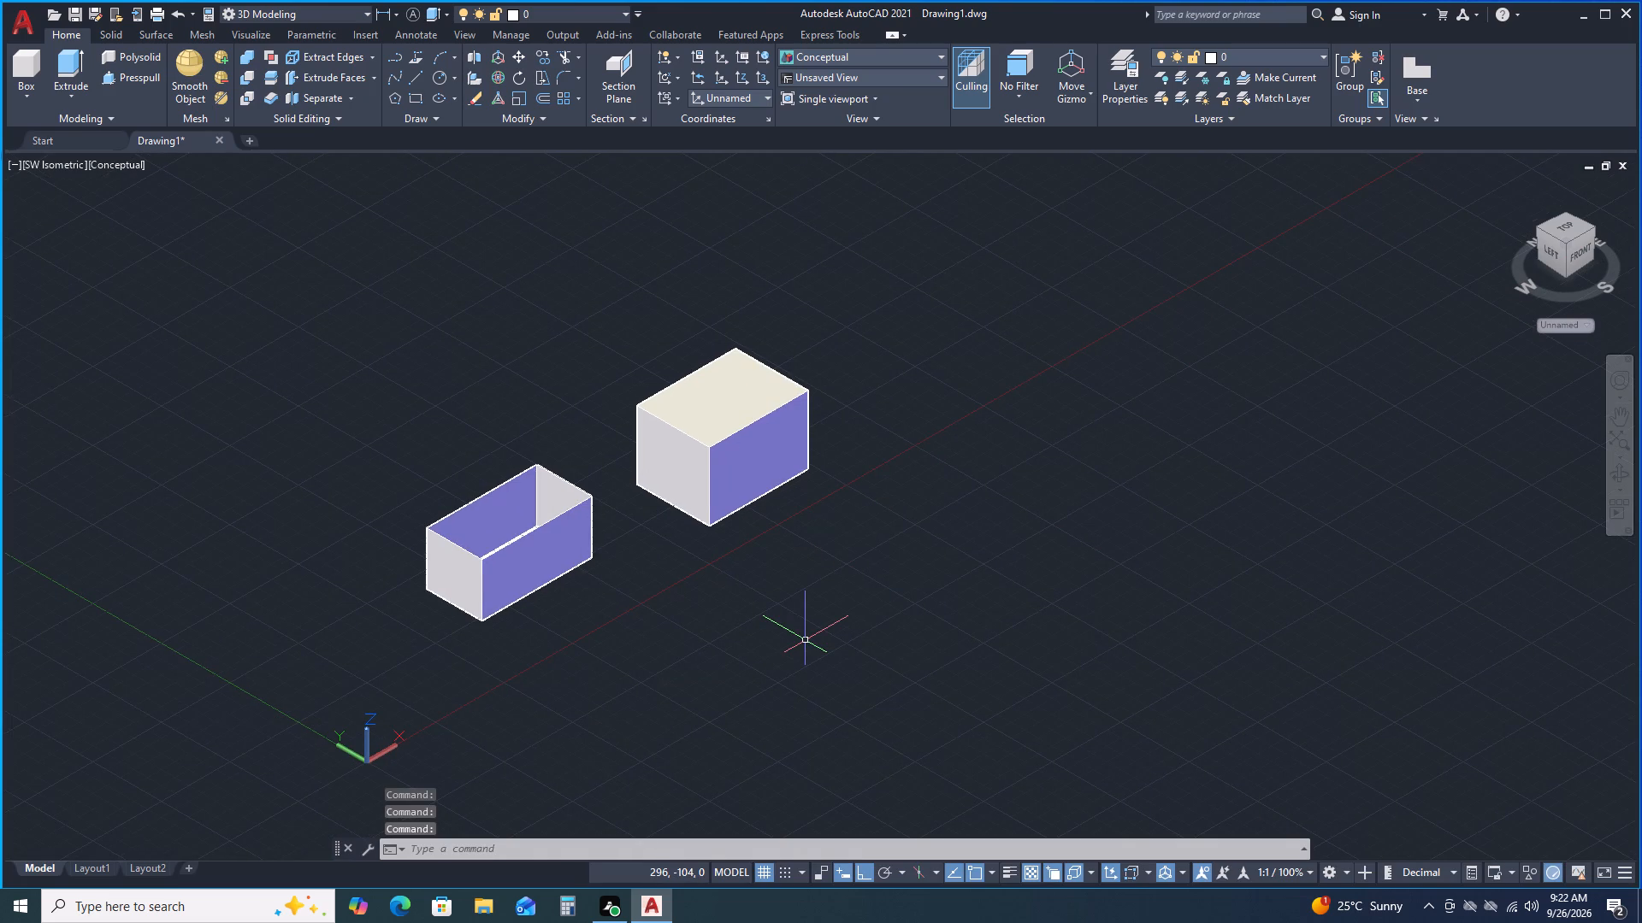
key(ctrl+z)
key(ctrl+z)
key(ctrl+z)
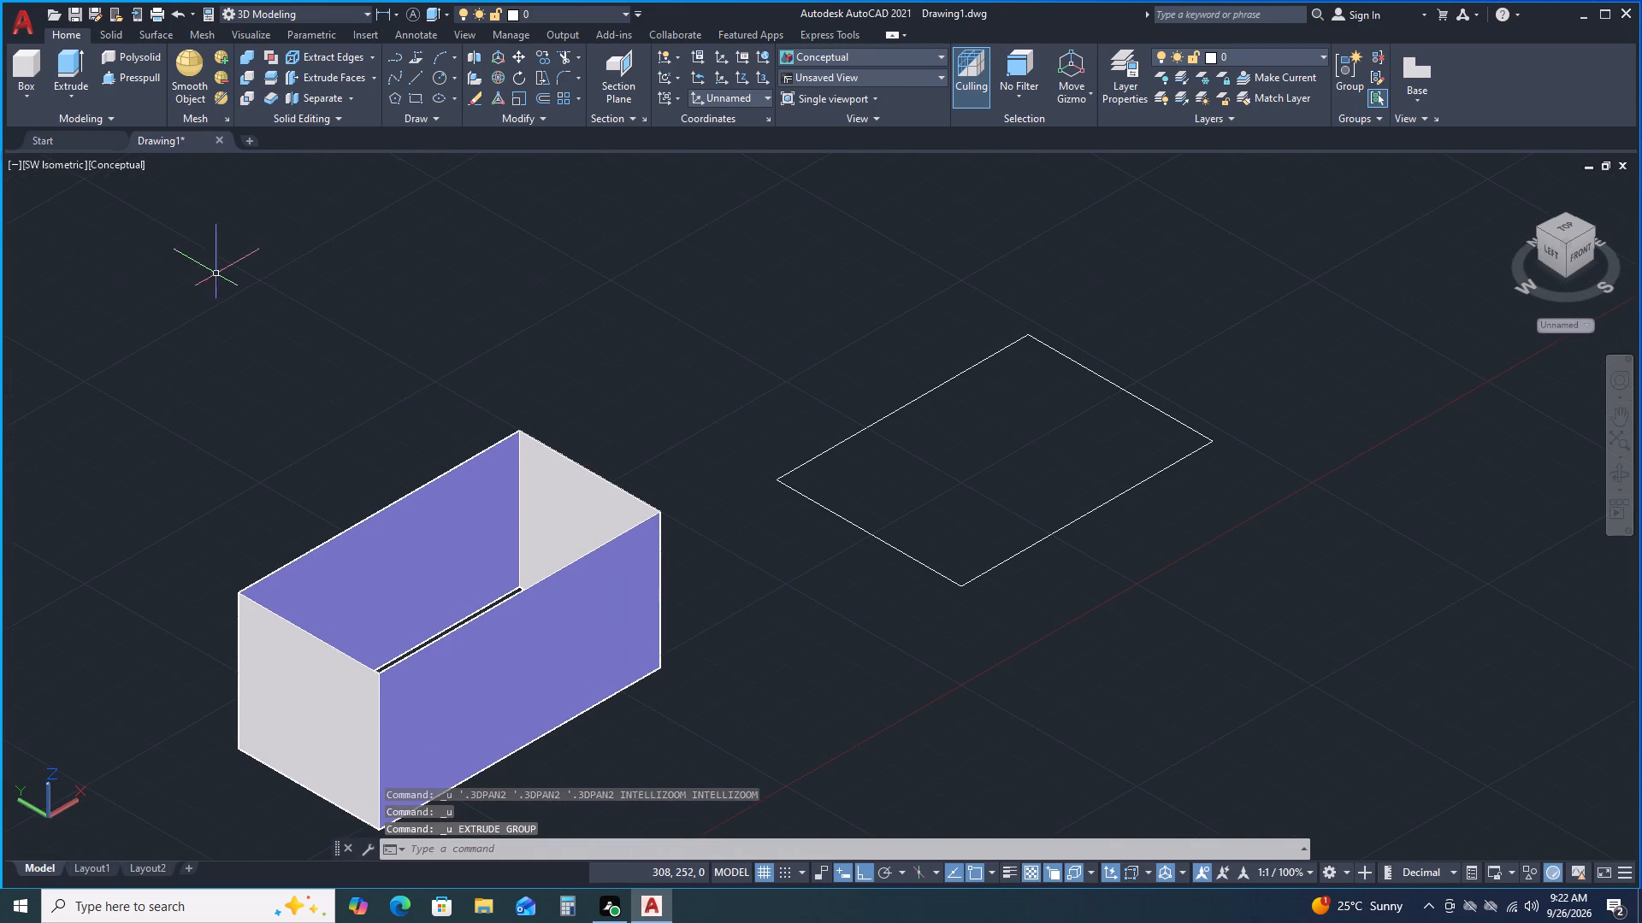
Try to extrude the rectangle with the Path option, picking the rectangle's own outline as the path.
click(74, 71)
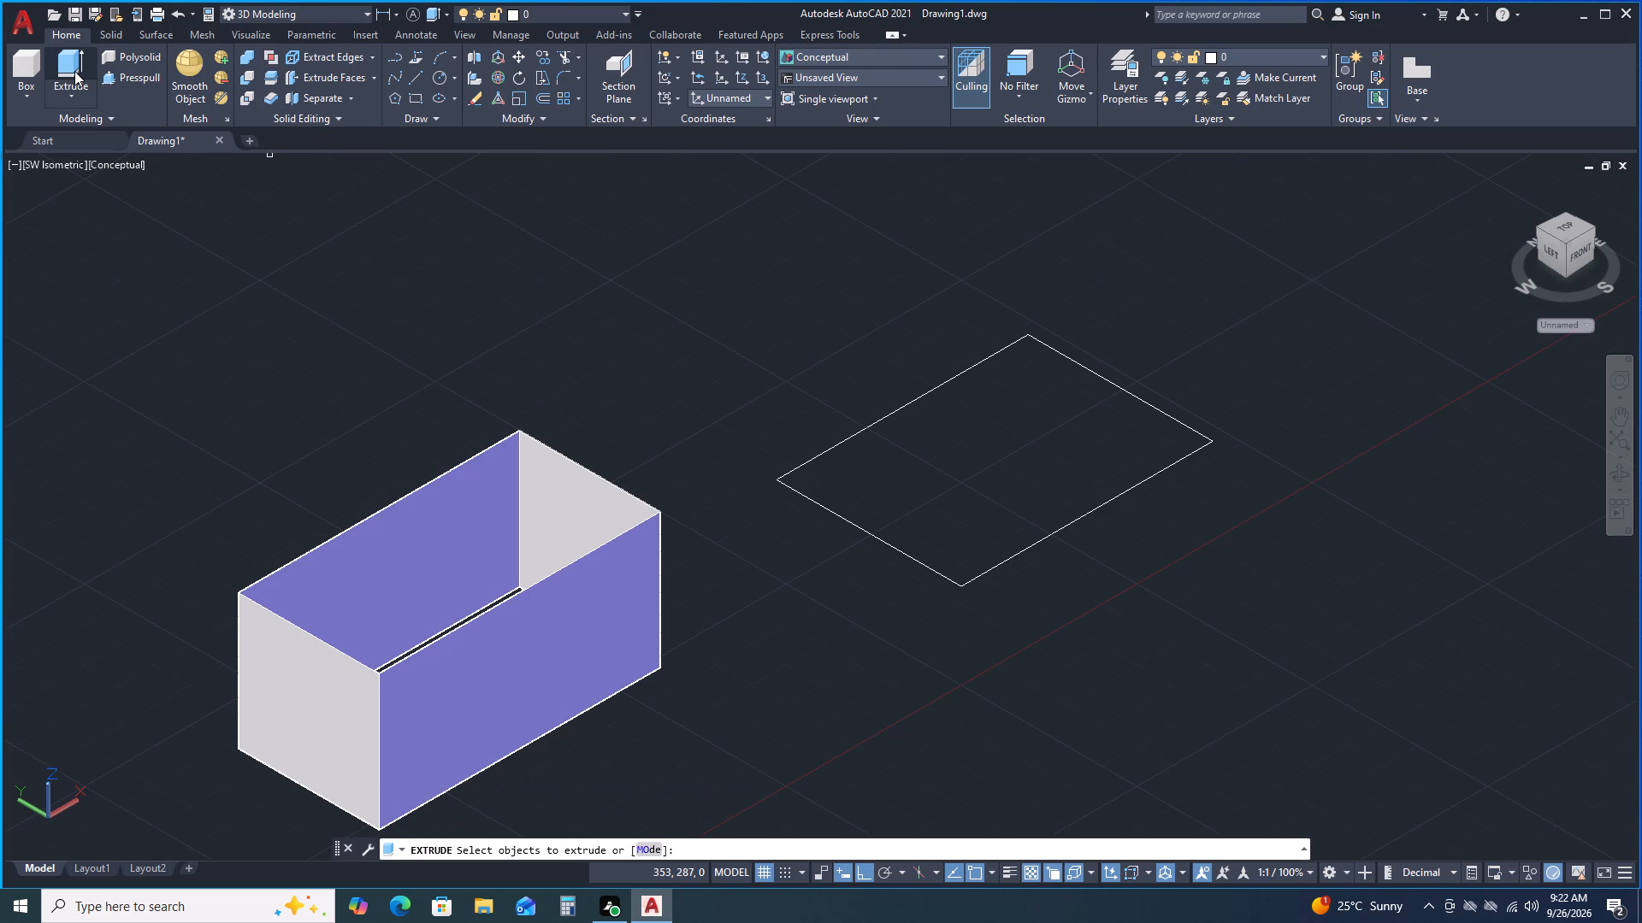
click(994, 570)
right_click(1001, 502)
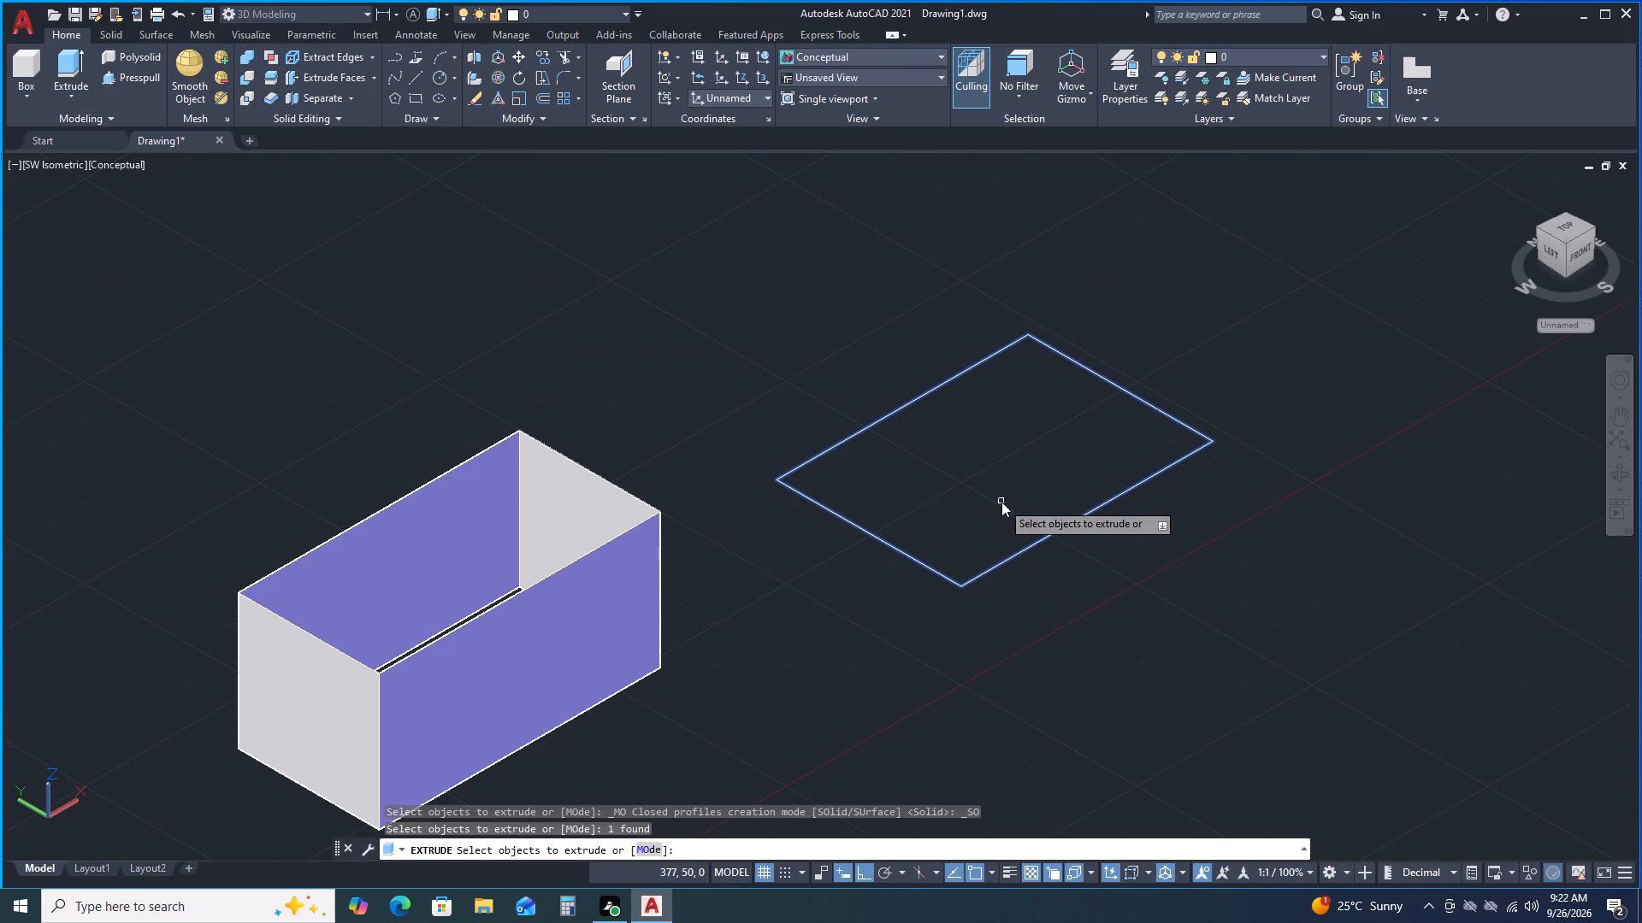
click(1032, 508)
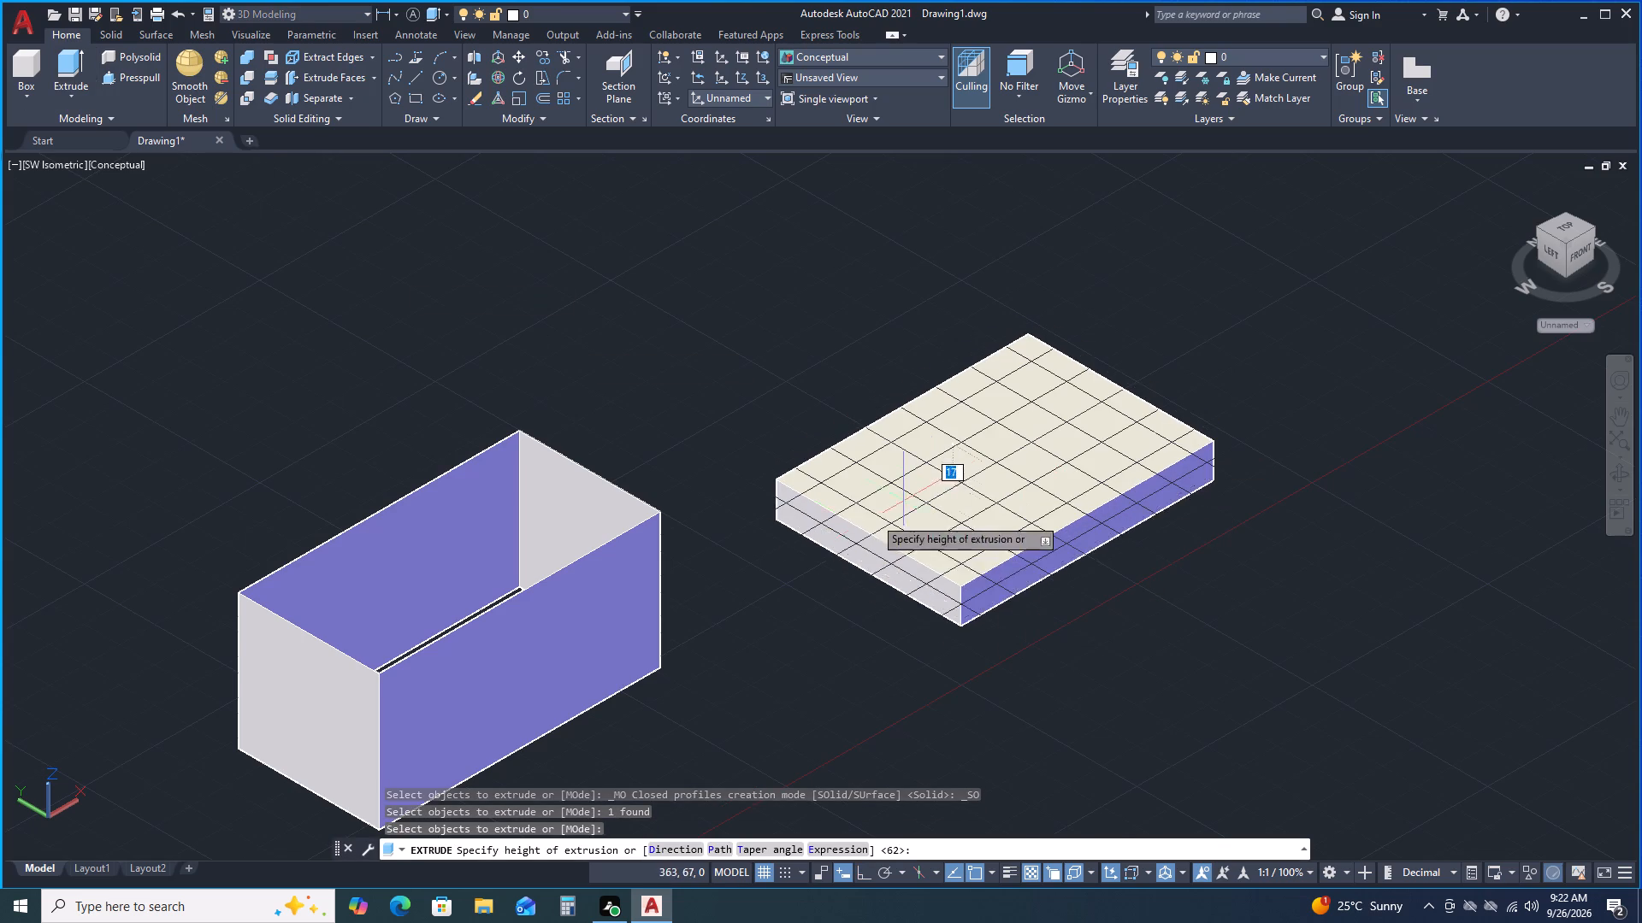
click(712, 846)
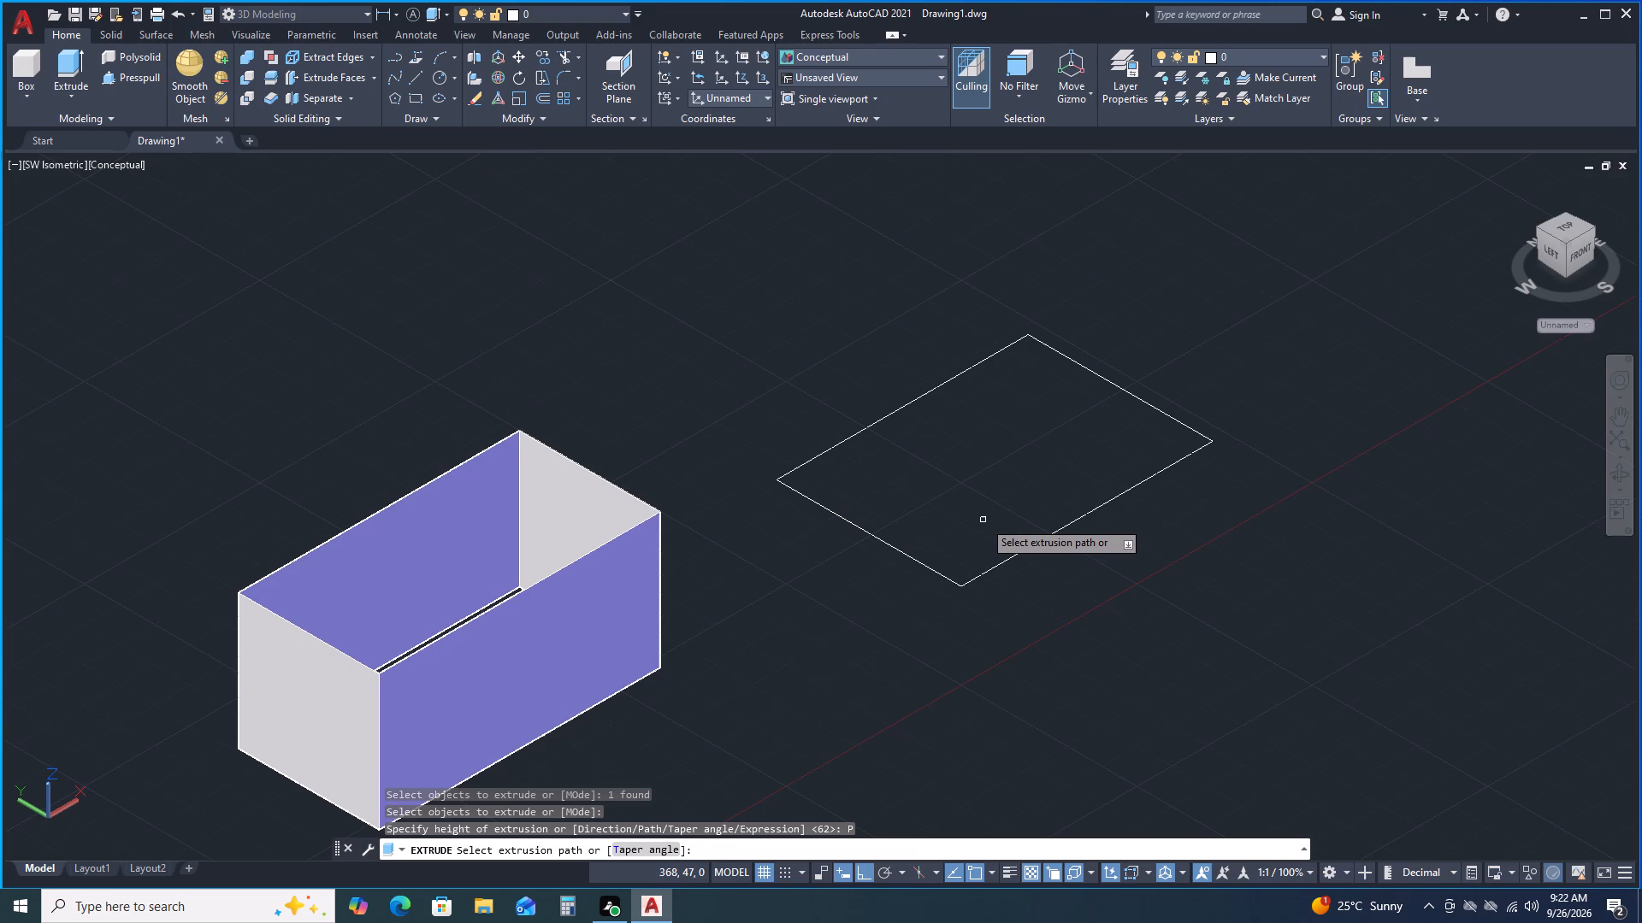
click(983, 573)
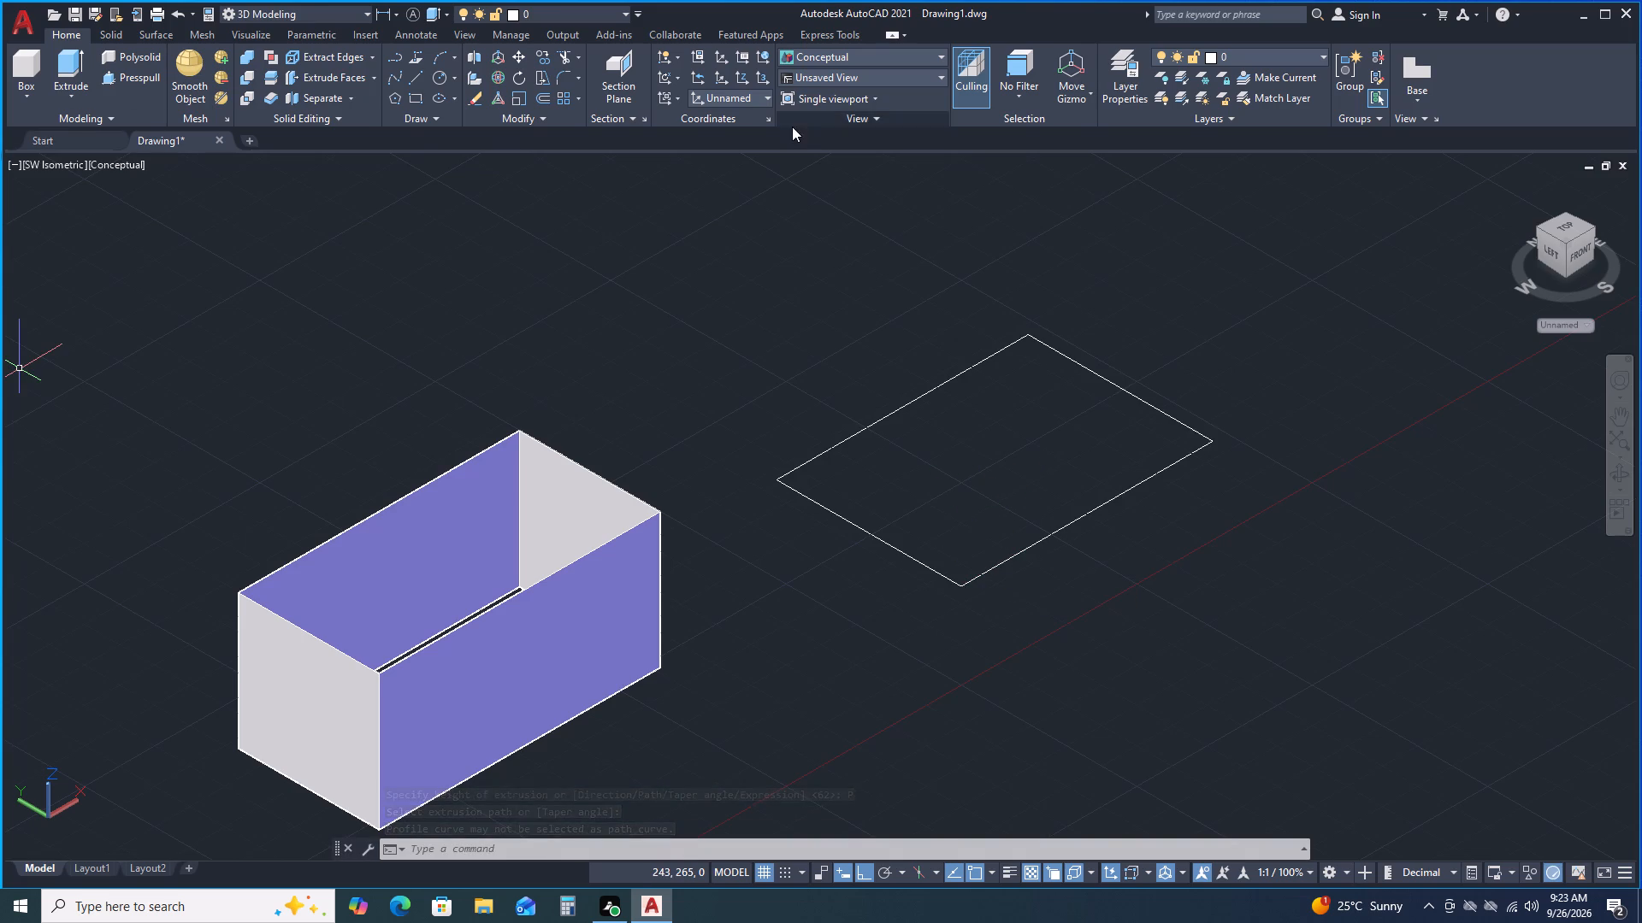
Draw an Ortho line path from inside the rectangle: about 118 mm straight up, then about 100 mm horizontally along the Y direction.
click(416, 79)
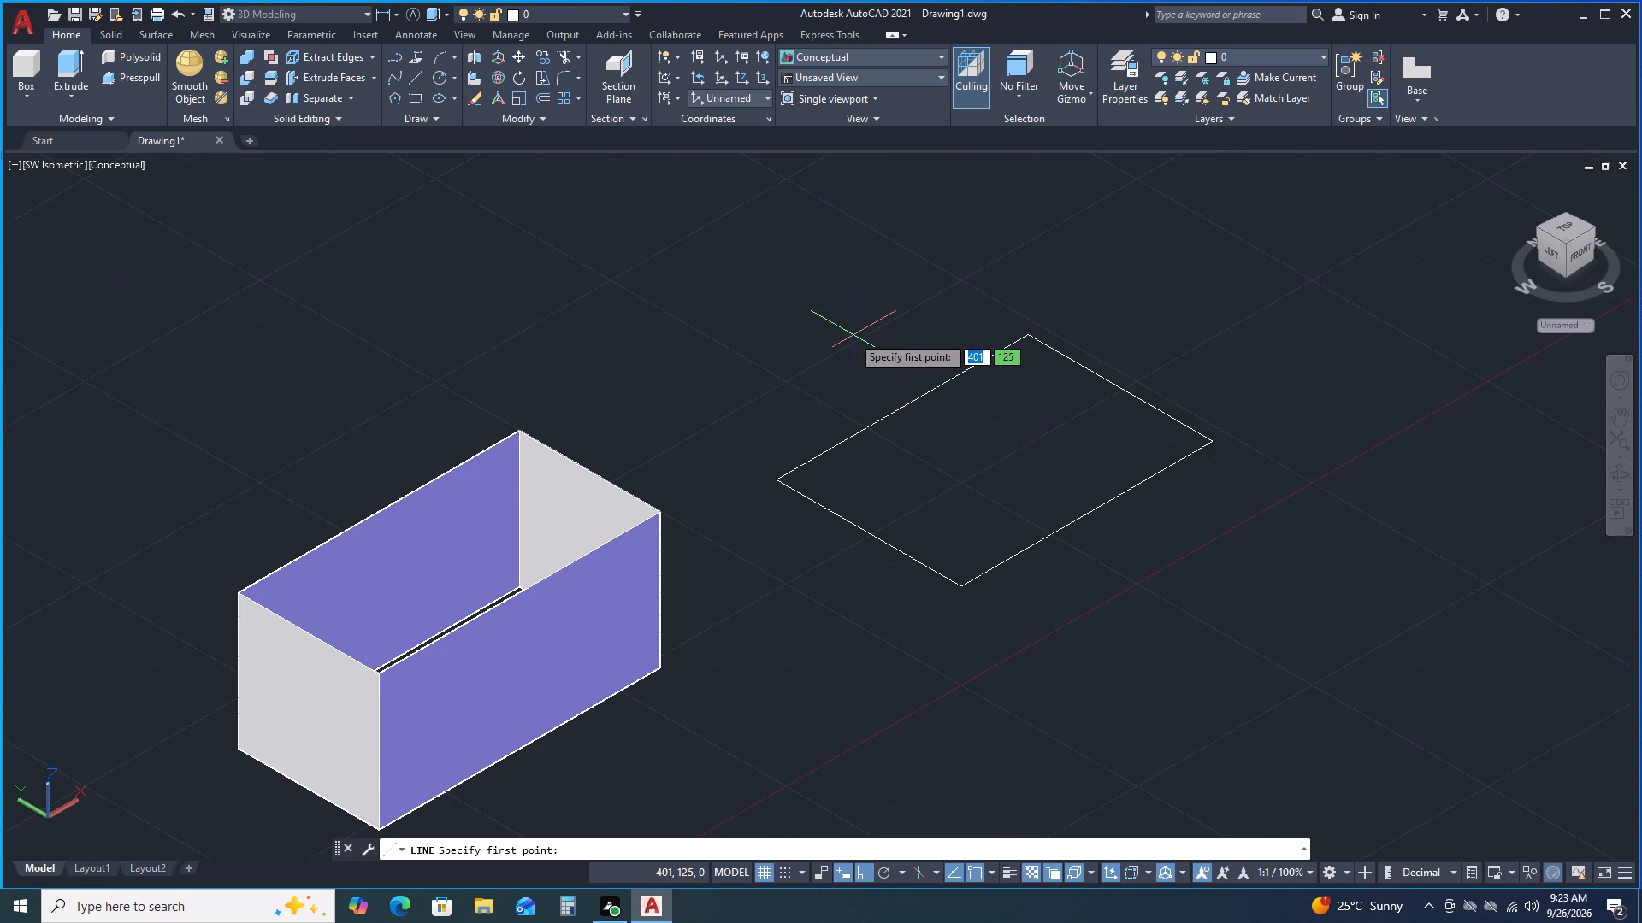
scroll(852, 335, down, 1)
middle_drag(852, 335, 756, 558)
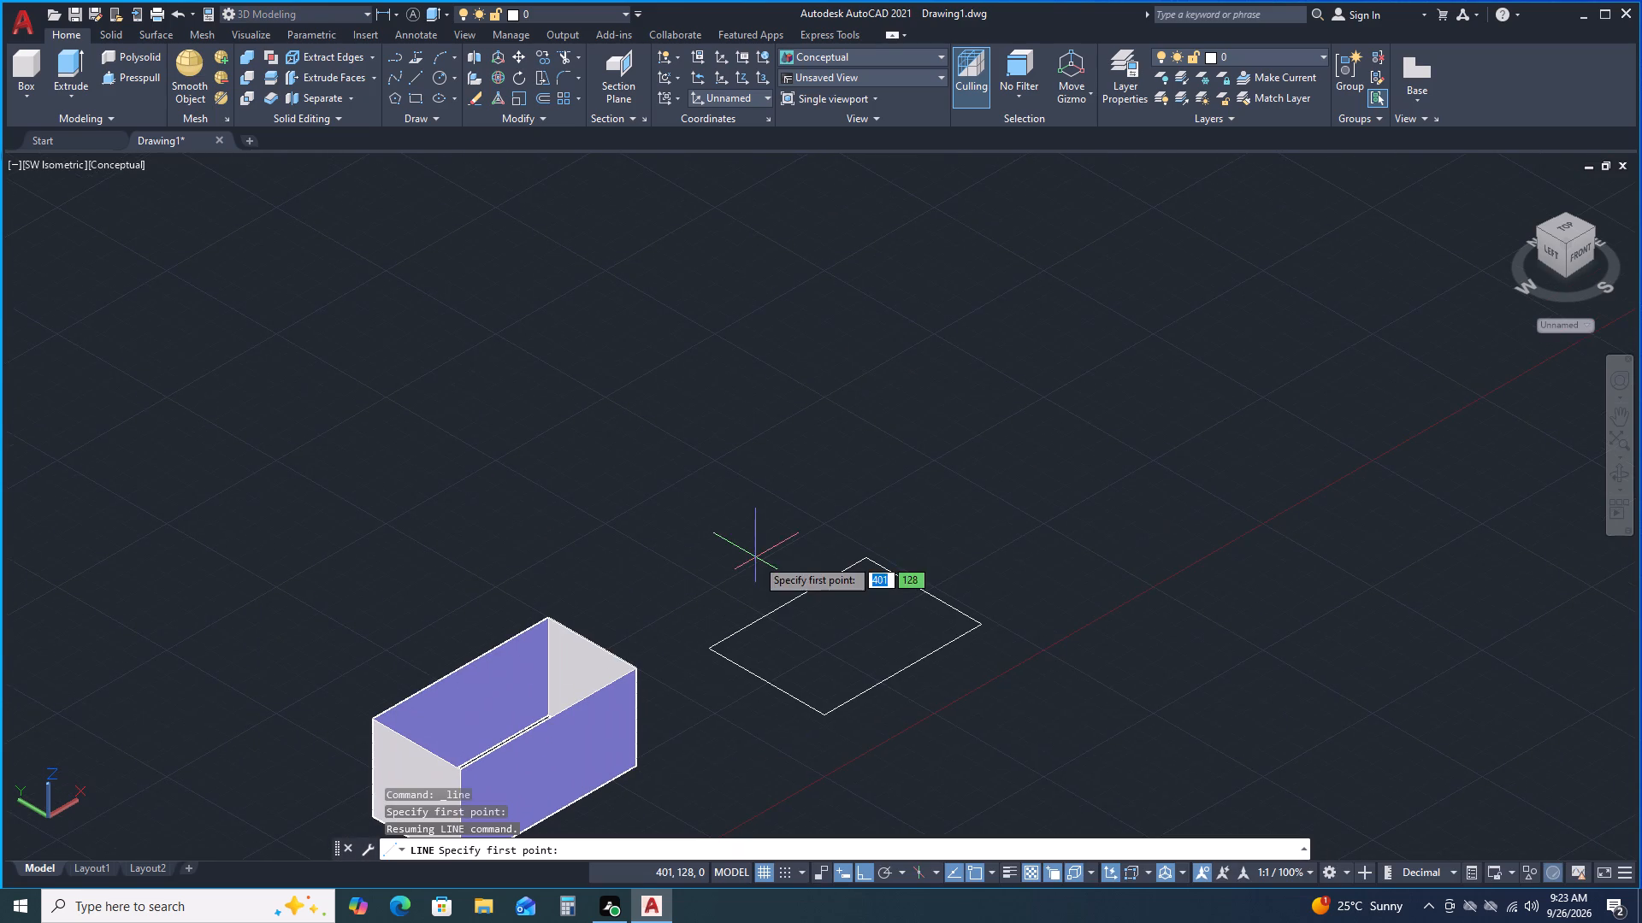
click(843, 639)
click(822, 401)
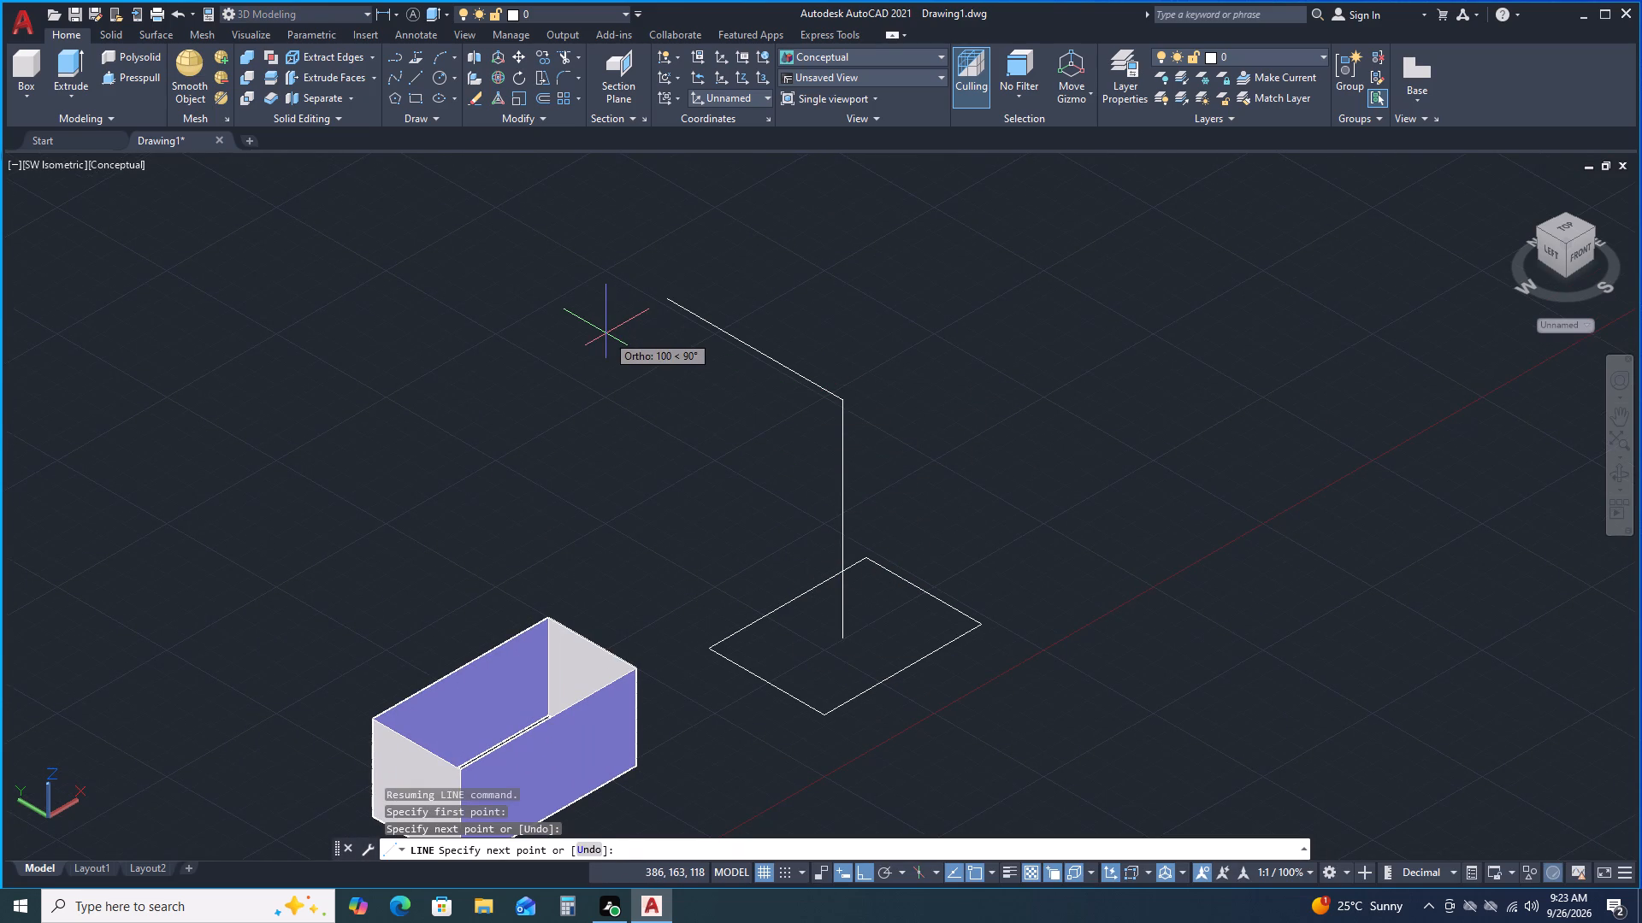
click(606, 334)
scroll(605, 330, down, 3)
key(space)
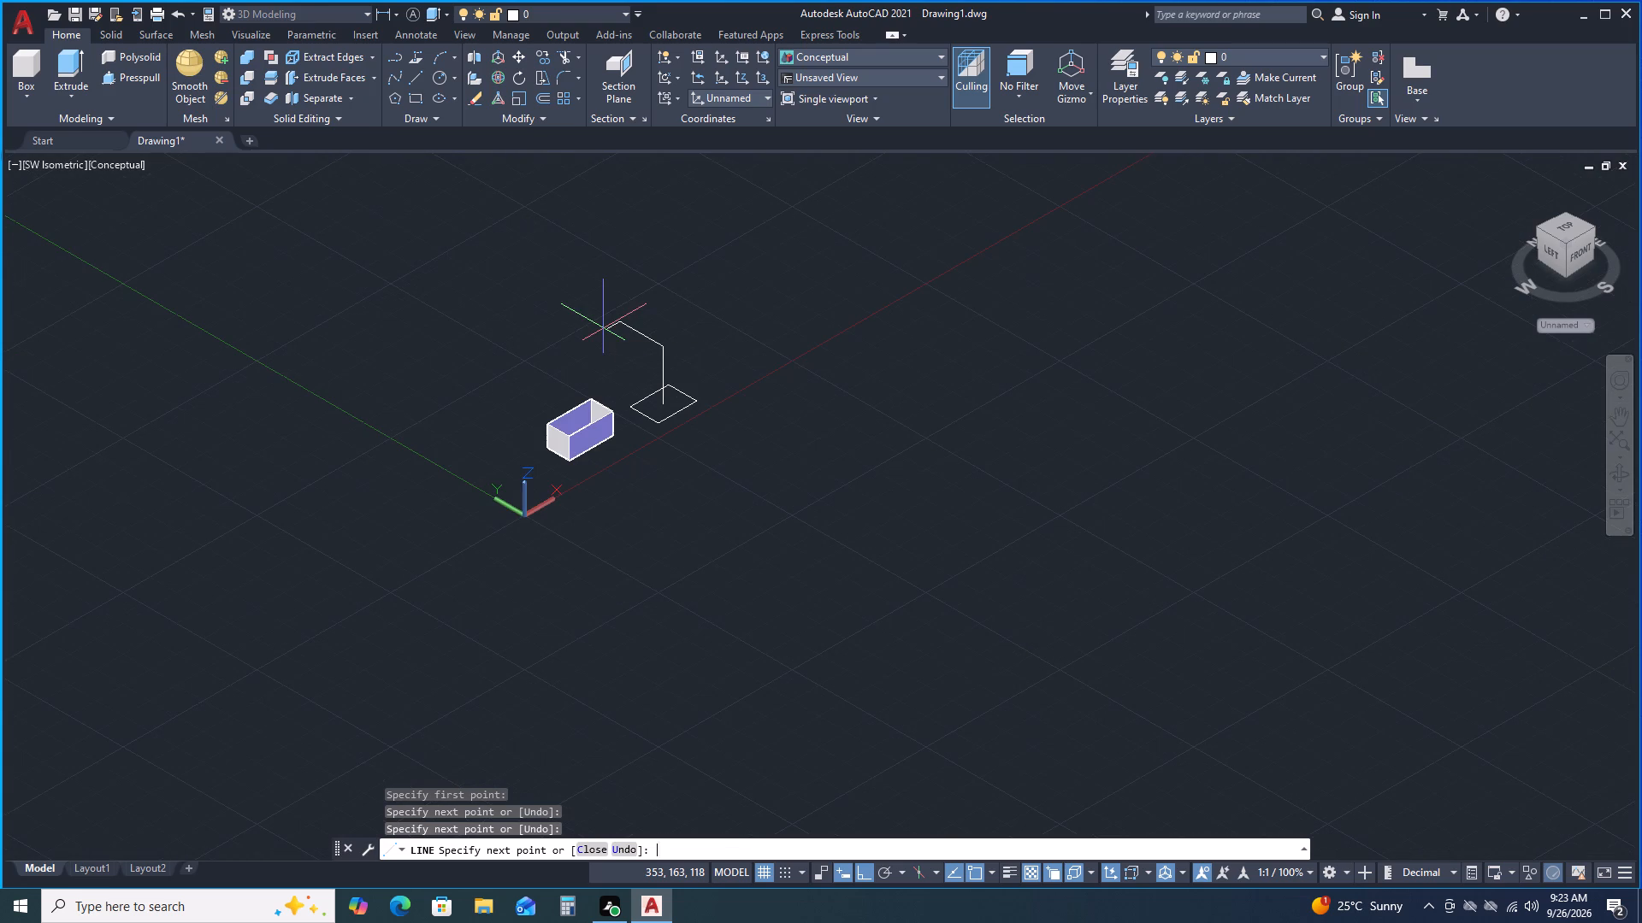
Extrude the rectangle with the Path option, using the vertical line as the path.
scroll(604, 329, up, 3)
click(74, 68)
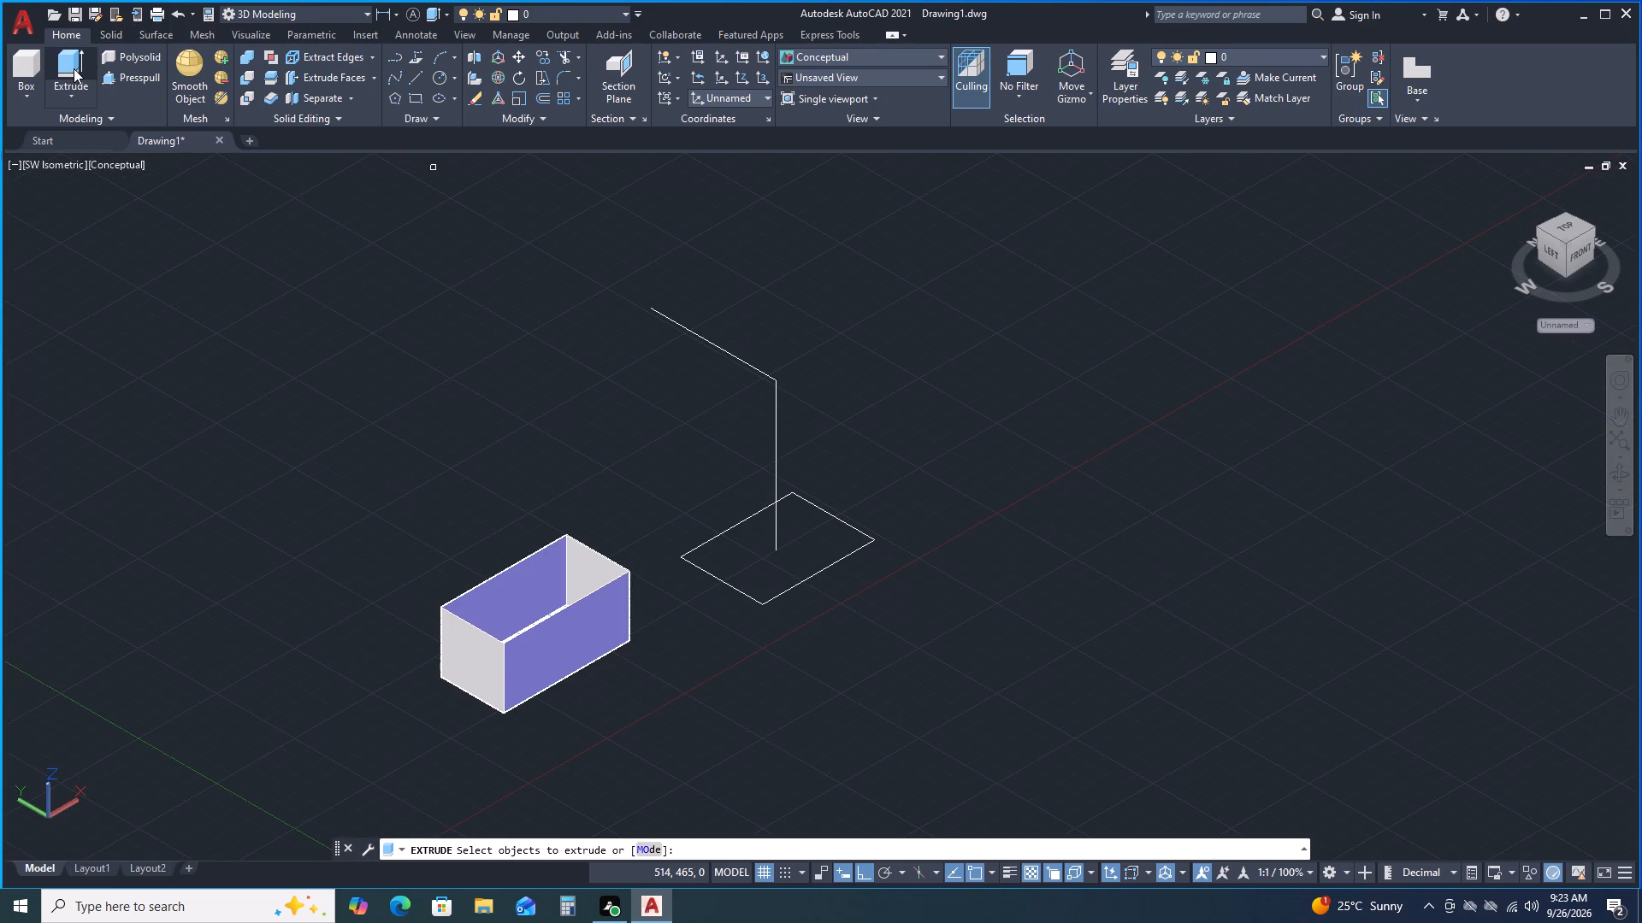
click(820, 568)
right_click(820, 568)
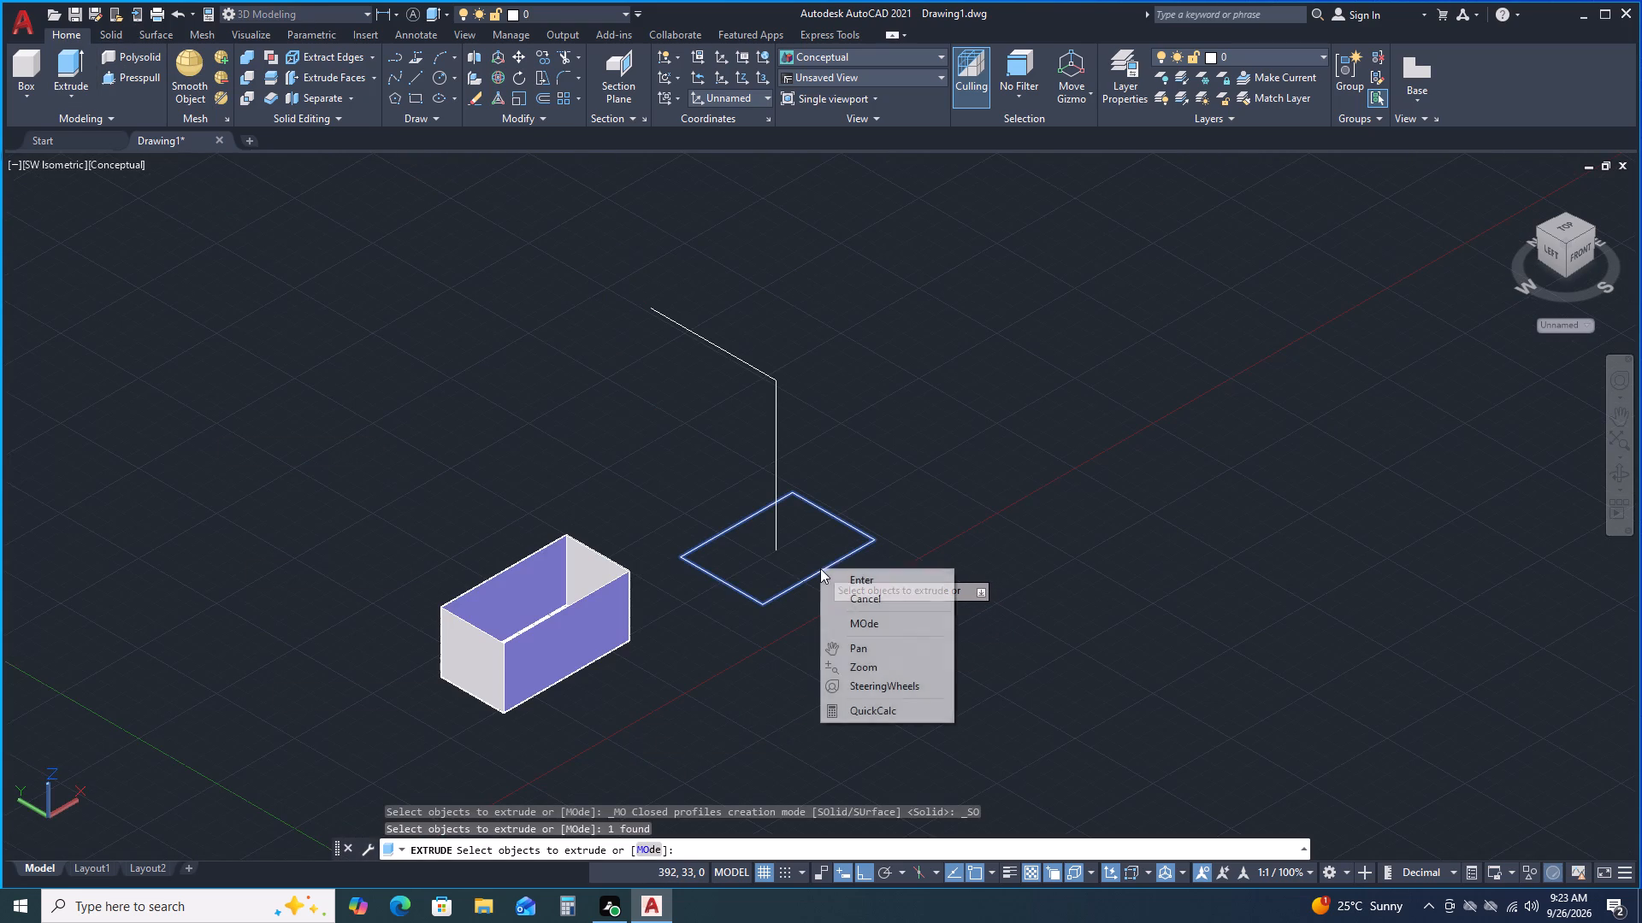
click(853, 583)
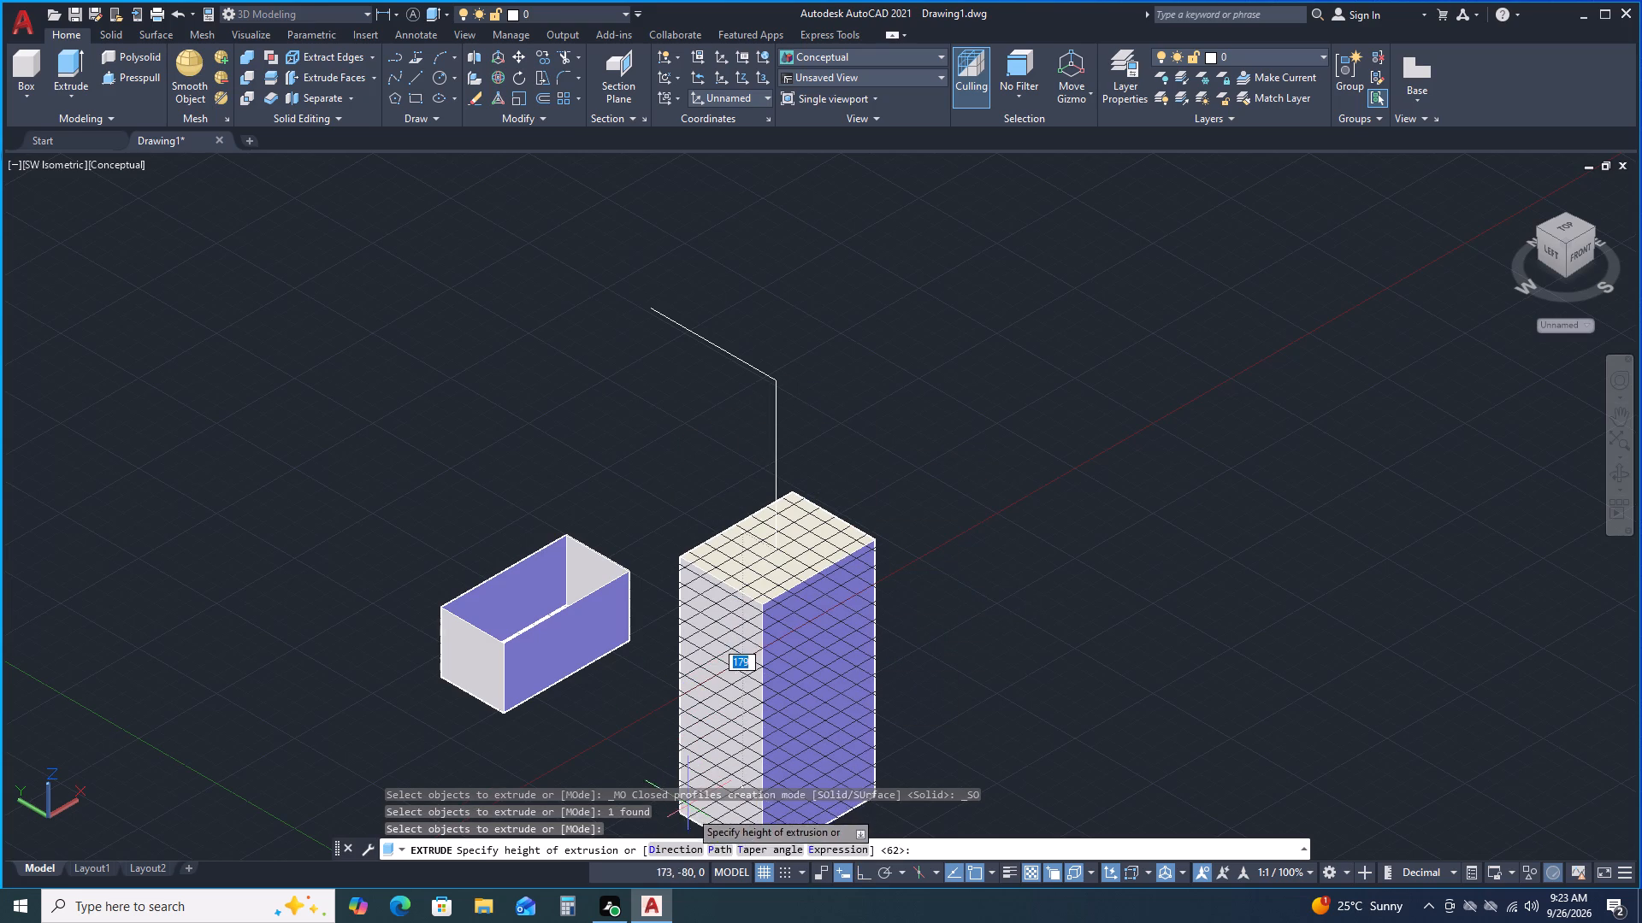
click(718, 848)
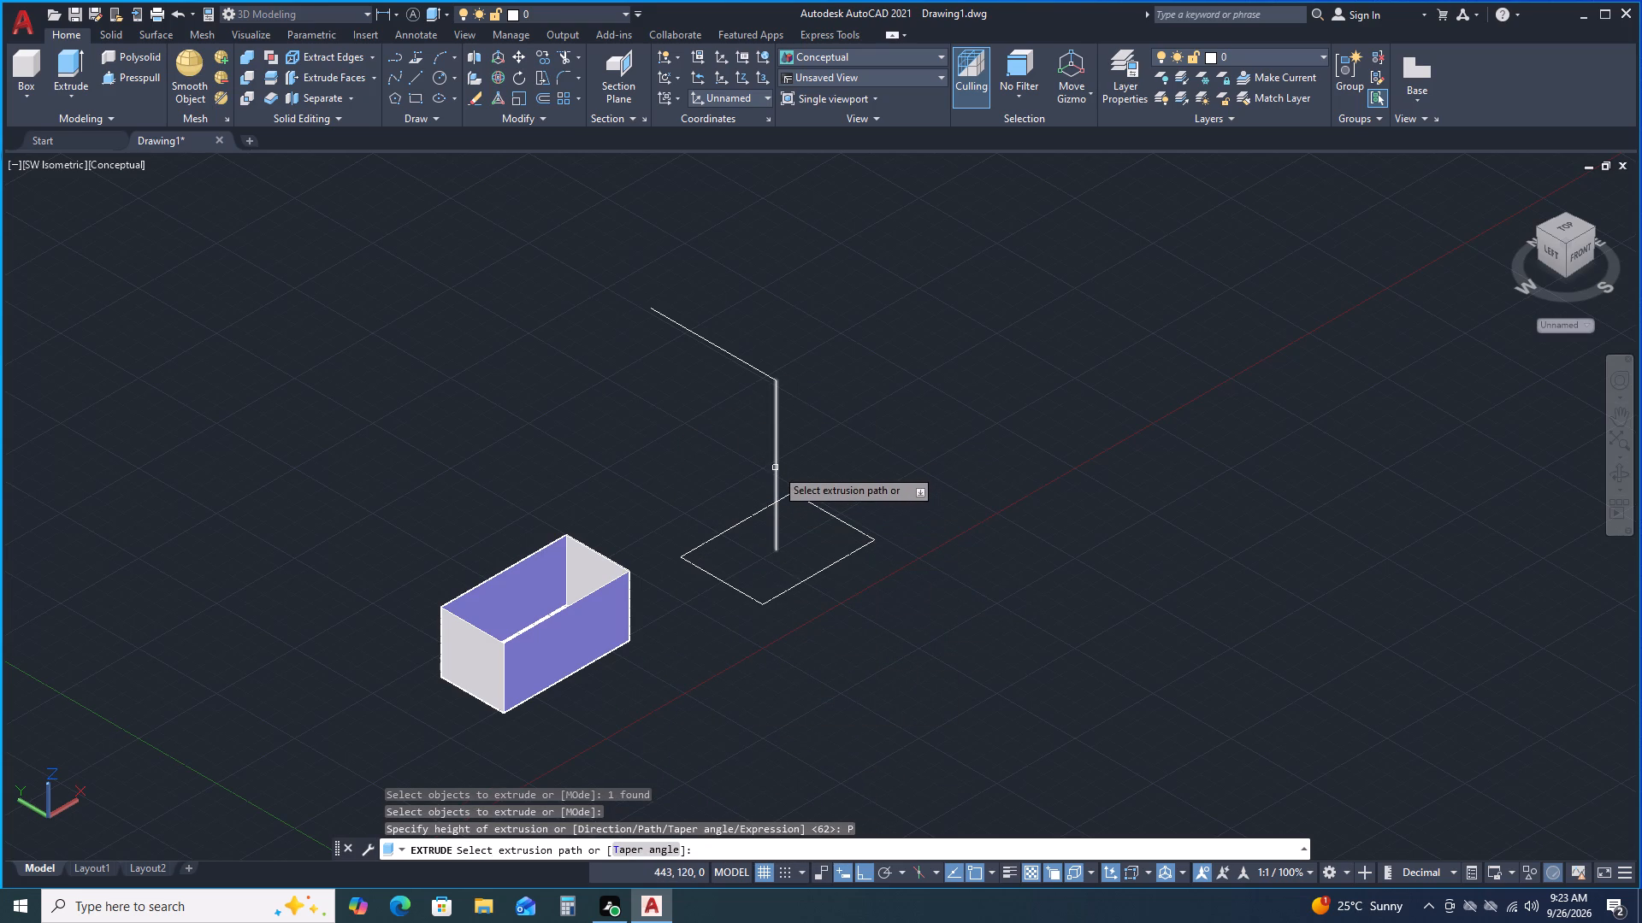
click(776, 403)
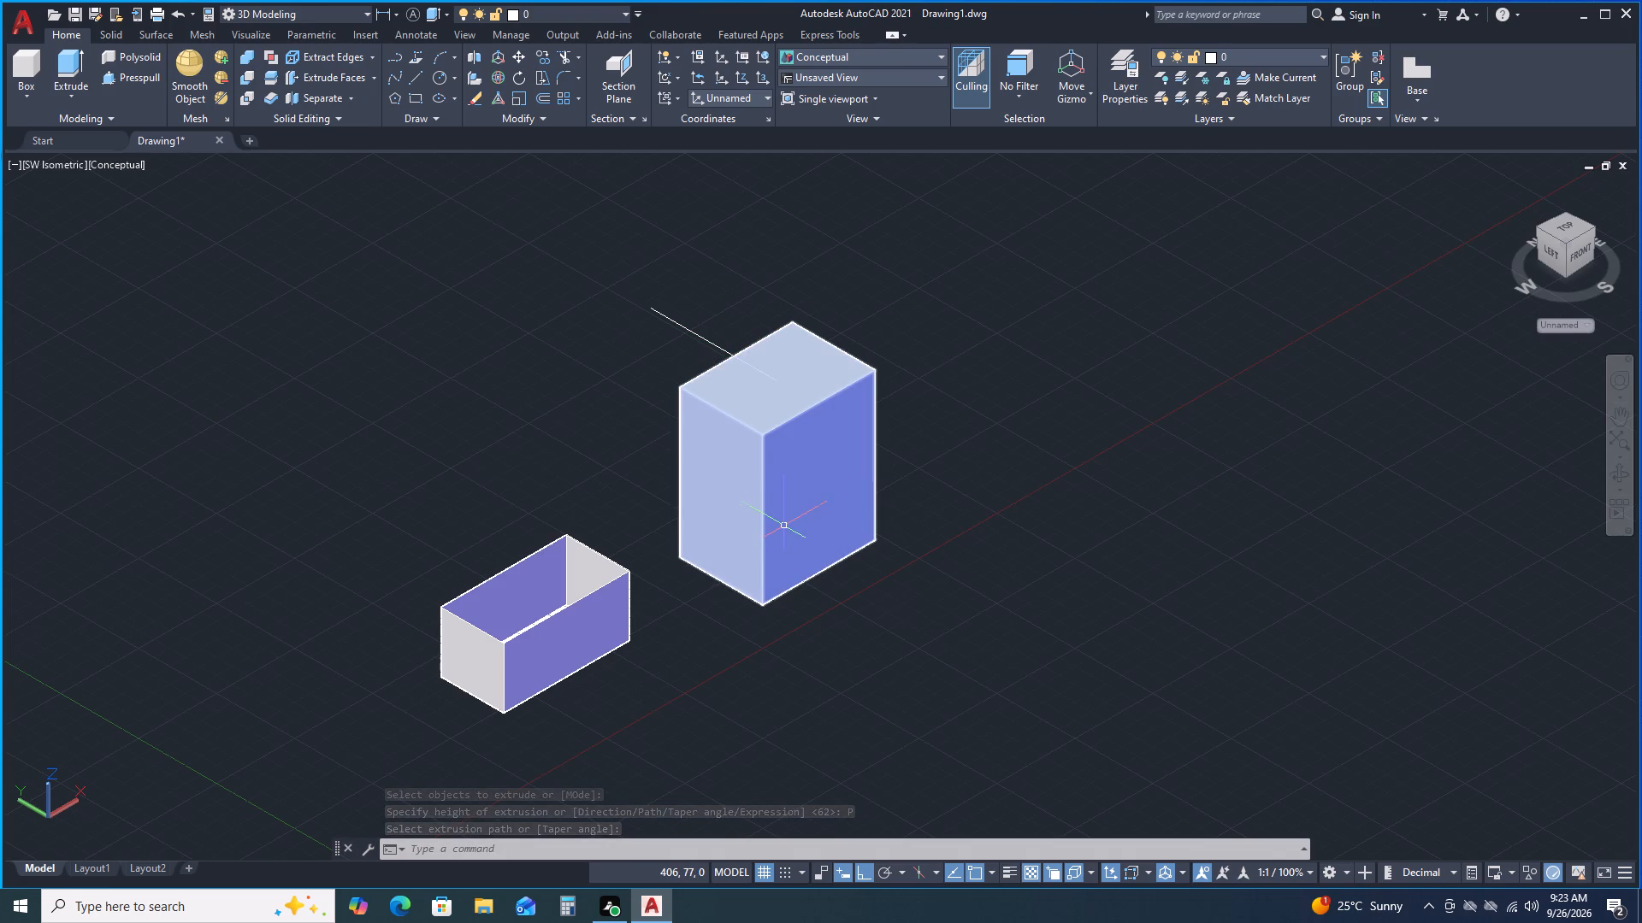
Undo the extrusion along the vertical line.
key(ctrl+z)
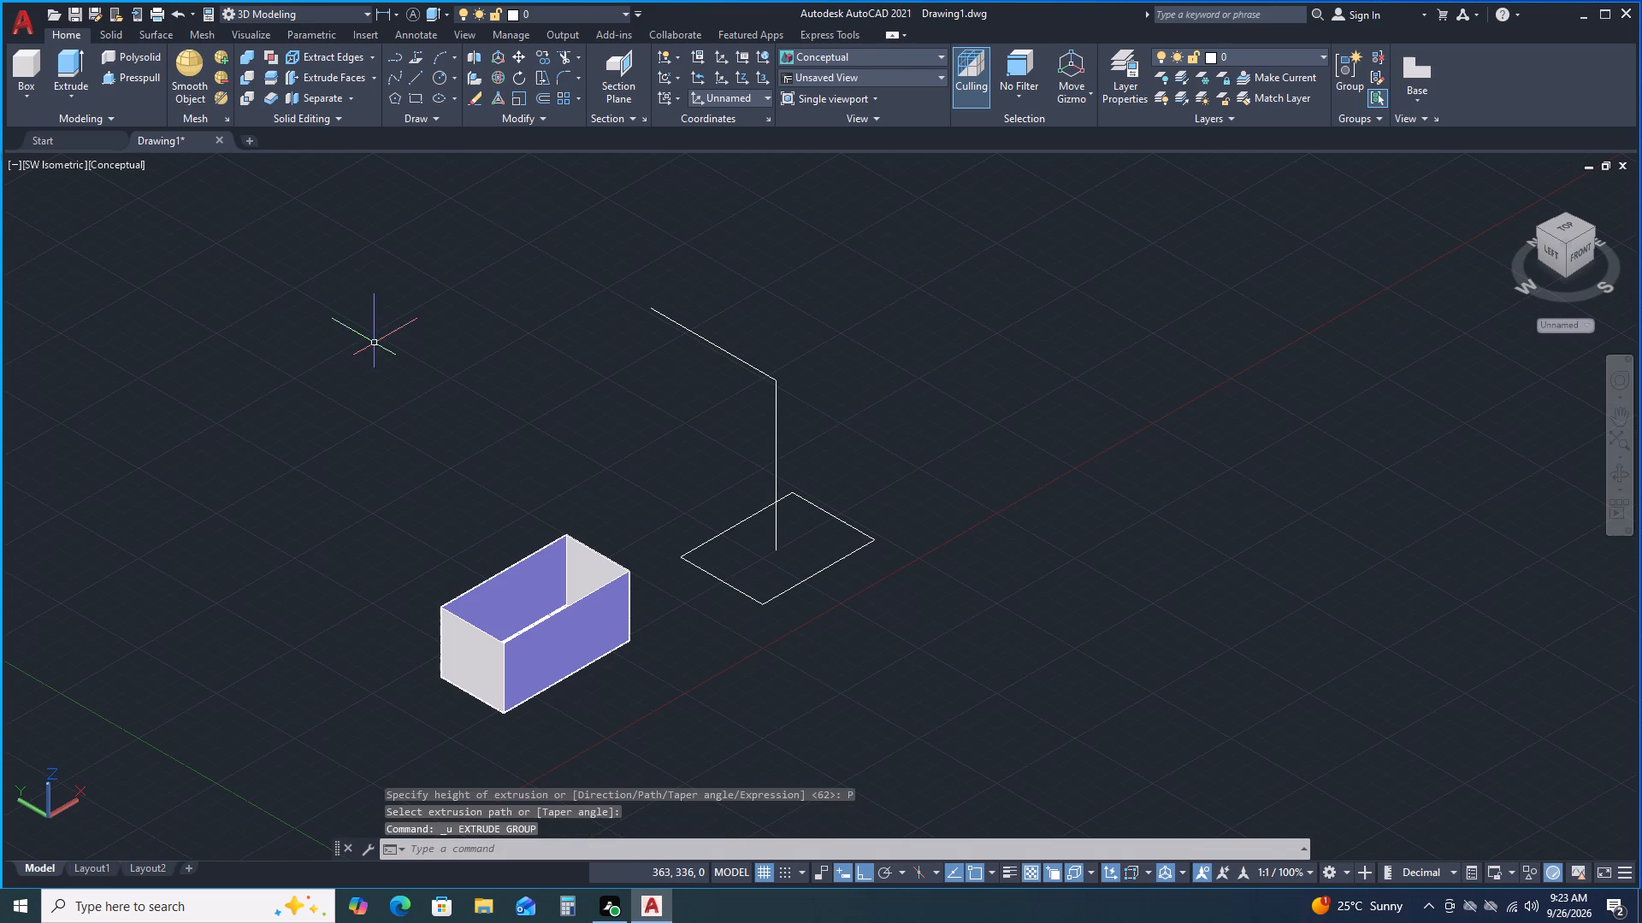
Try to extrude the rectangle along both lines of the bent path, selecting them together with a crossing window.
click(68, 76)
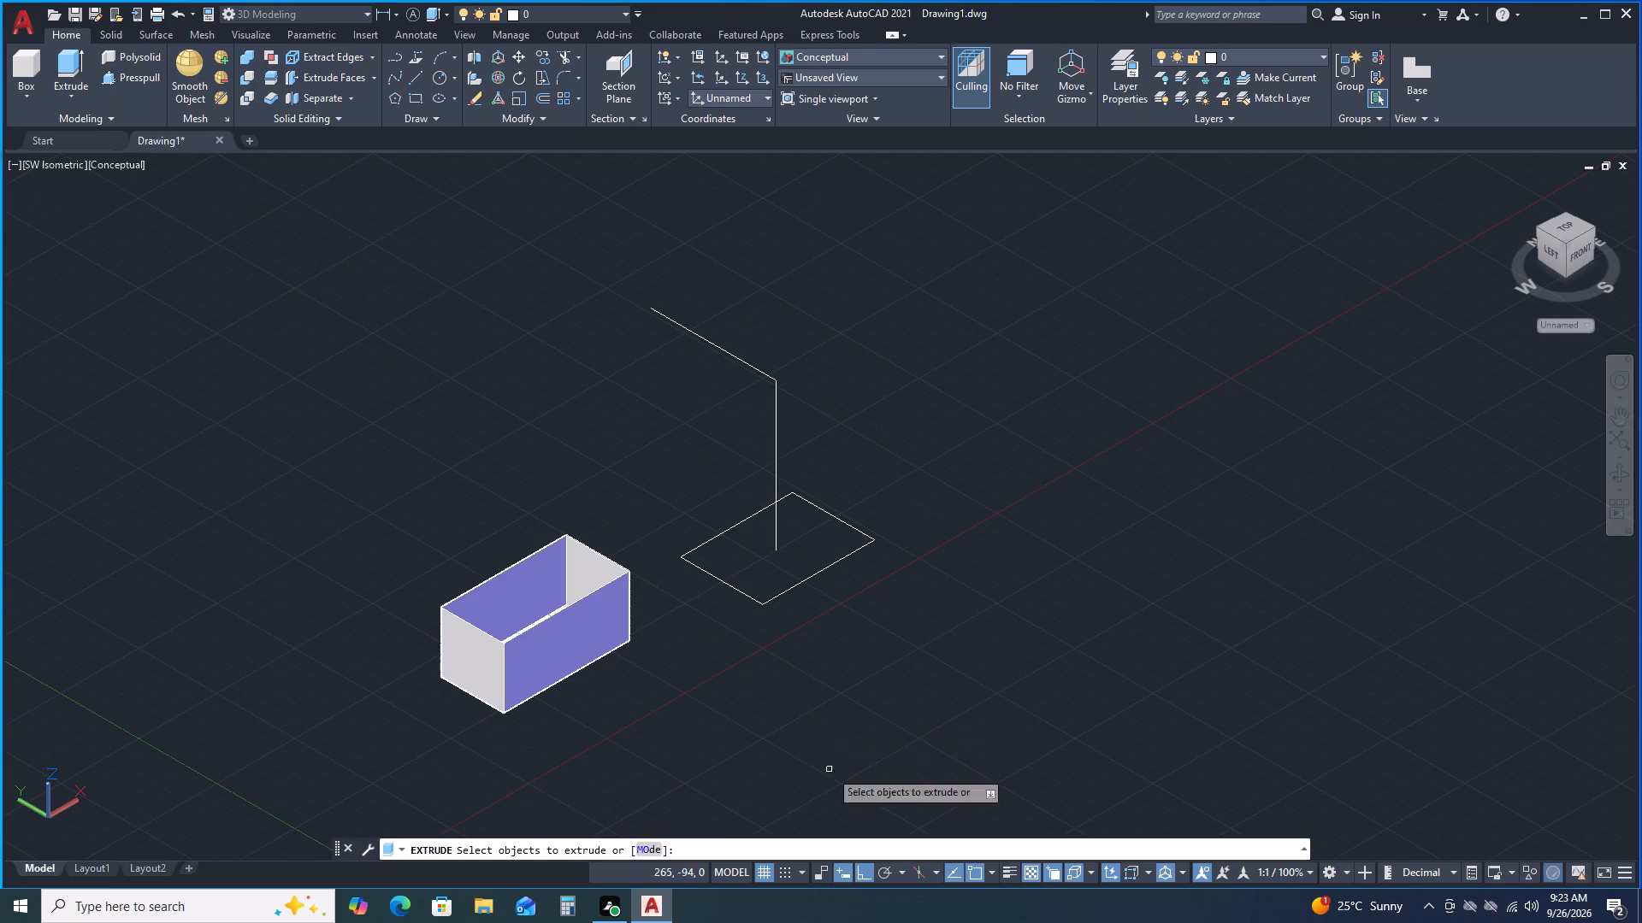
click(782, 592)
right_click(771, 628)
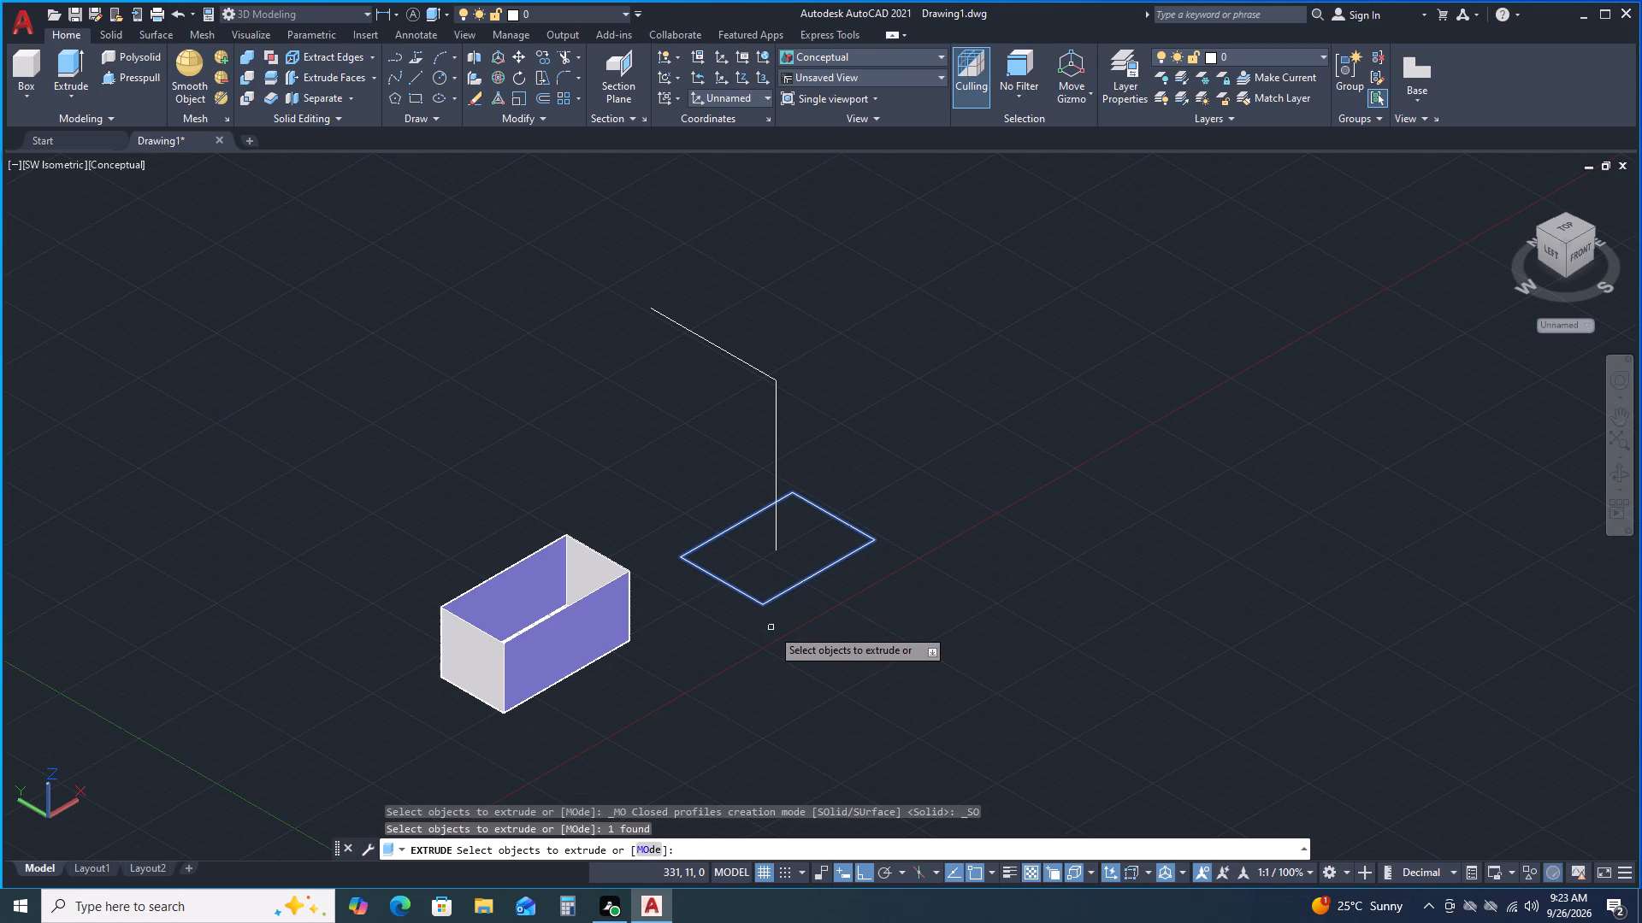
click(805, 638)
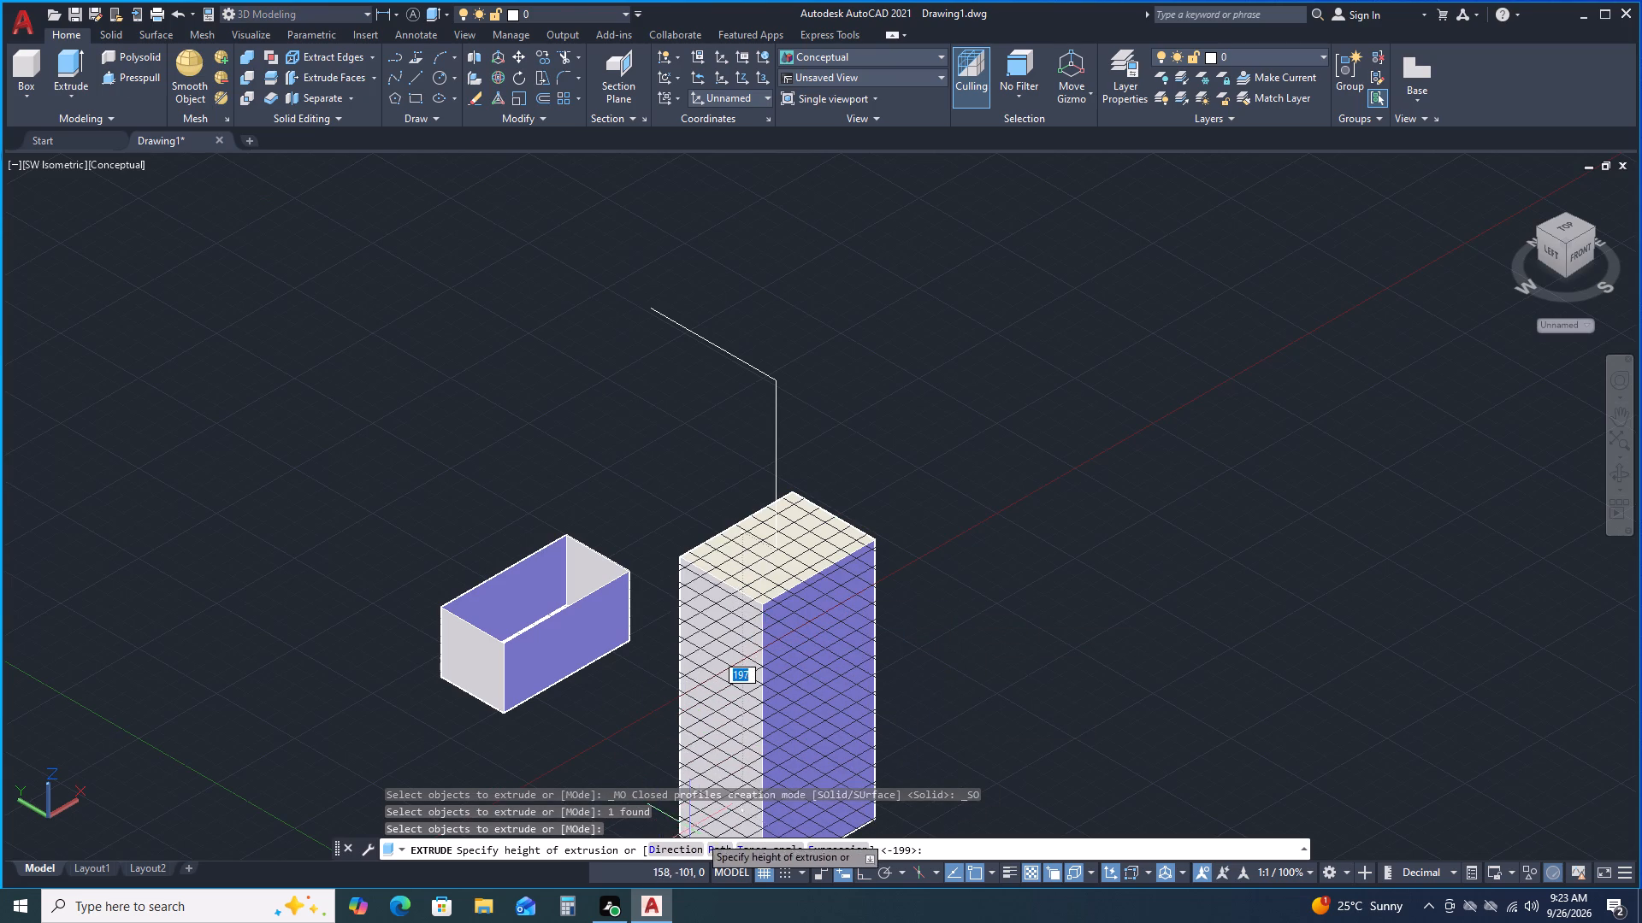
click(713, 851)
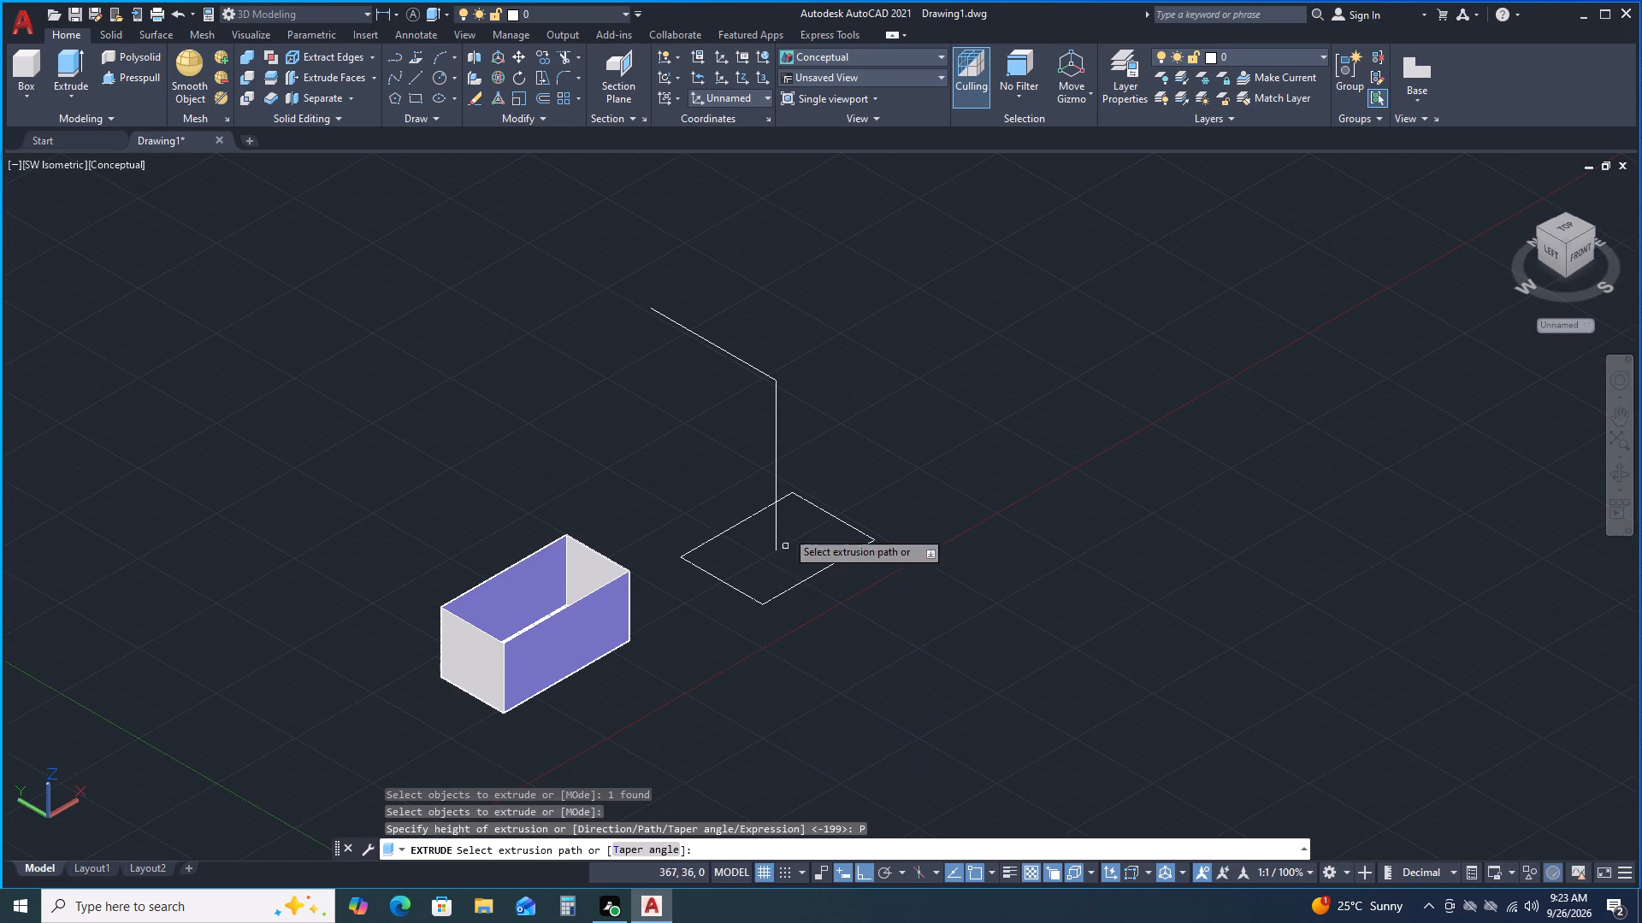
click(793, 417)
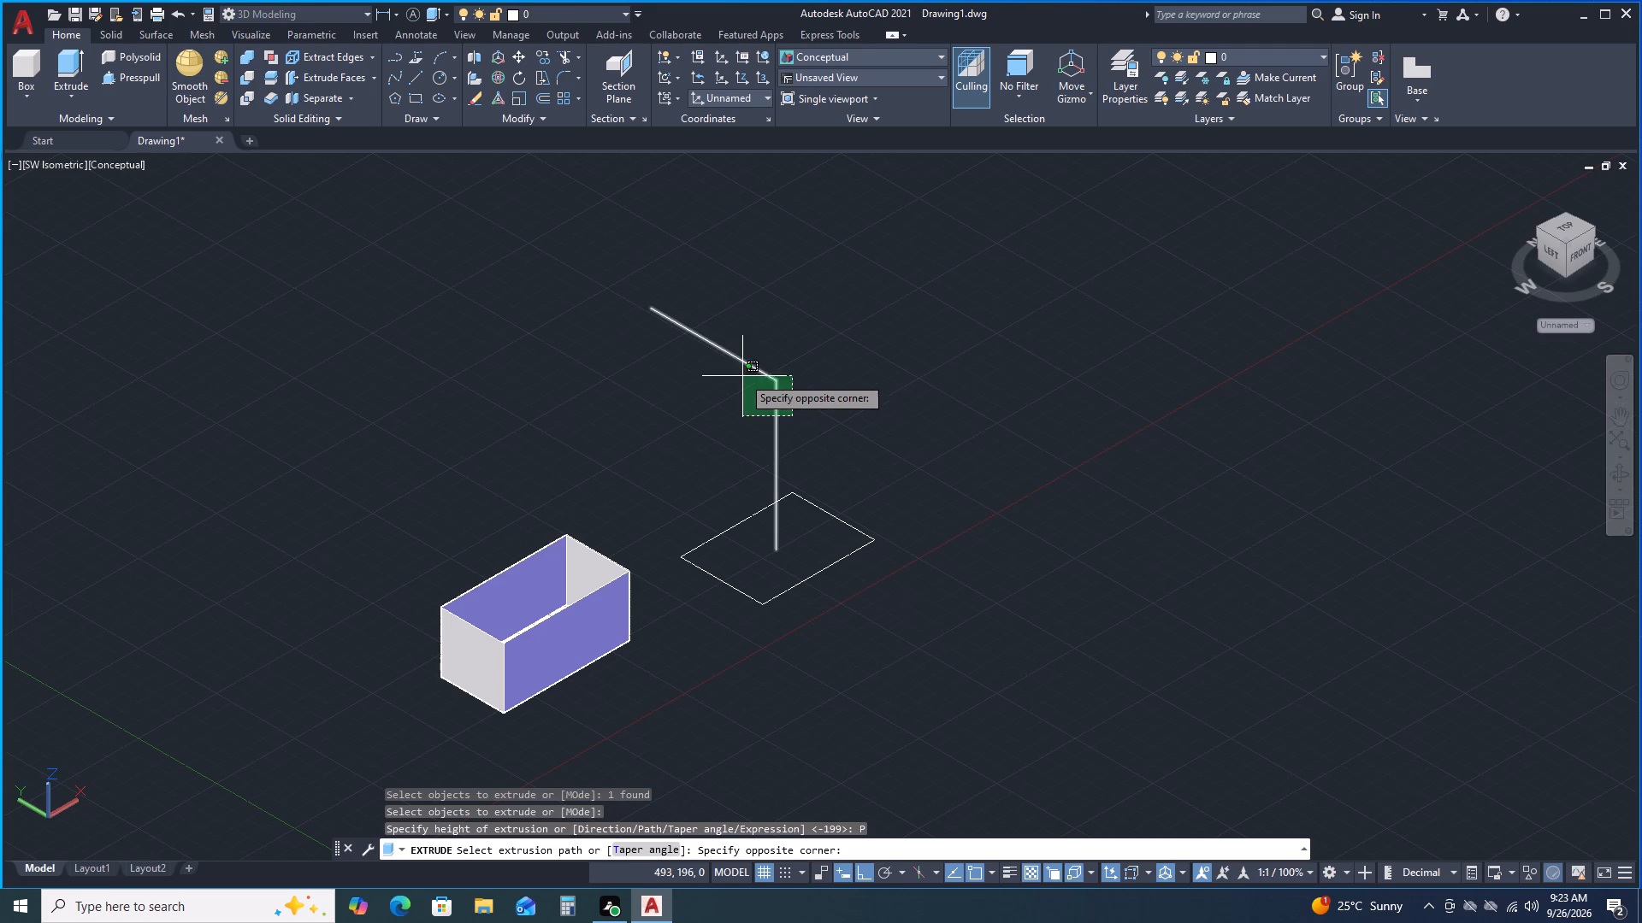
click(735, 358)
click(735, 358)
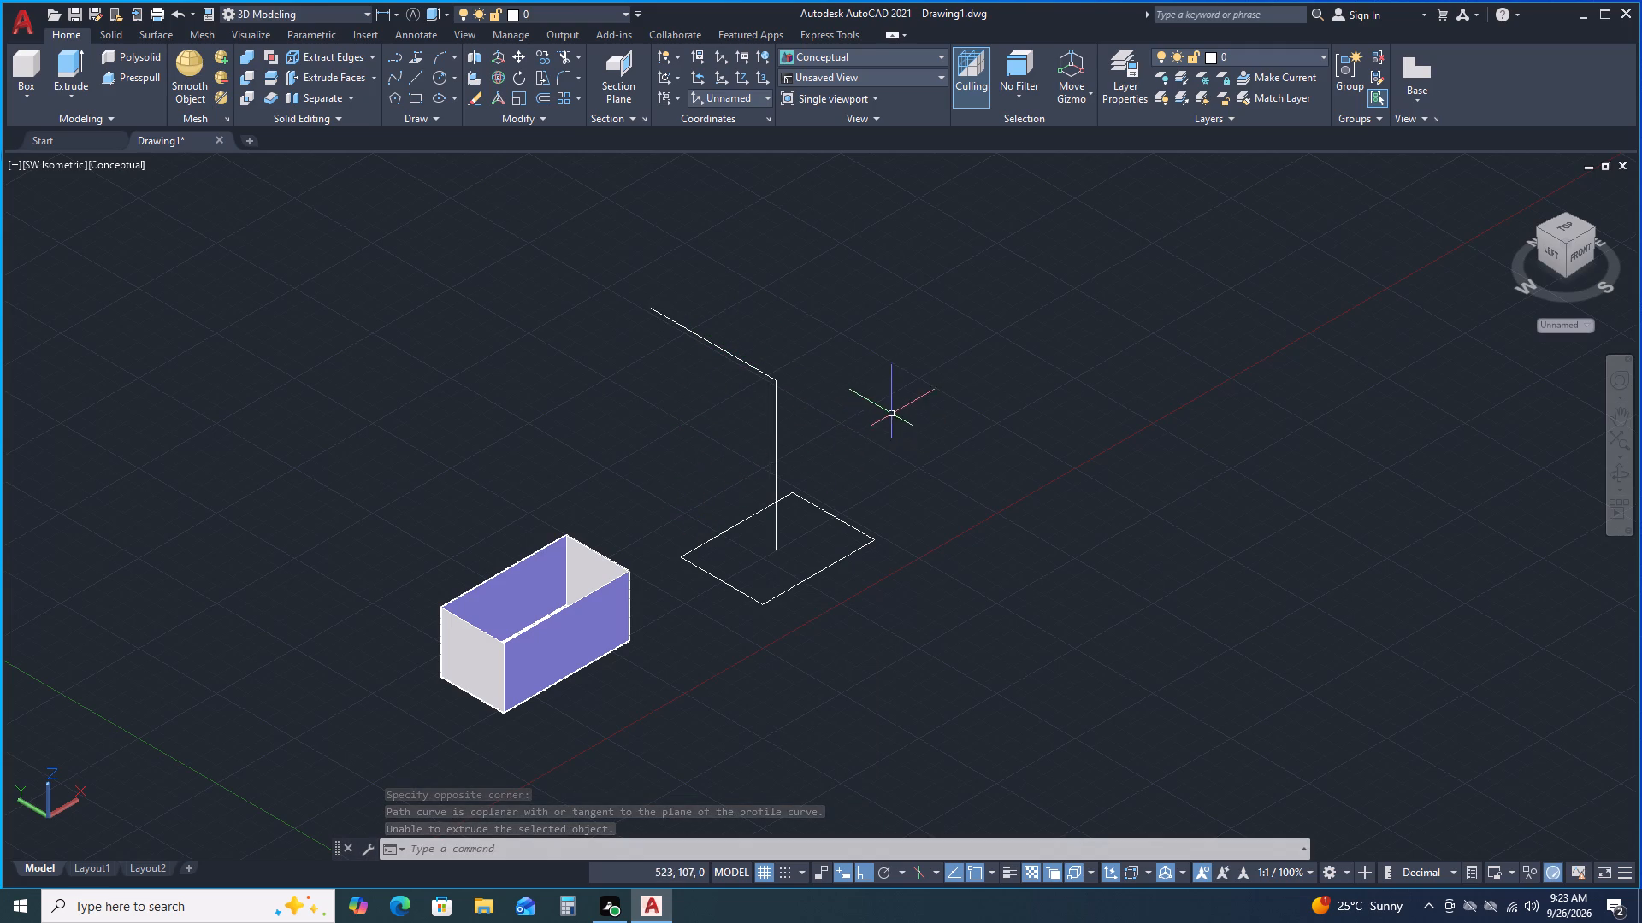
Join the vertical and horizontal path lines into a single polyline.
drag(886, 413, 876, 413)
click(758, 351)
key(j)
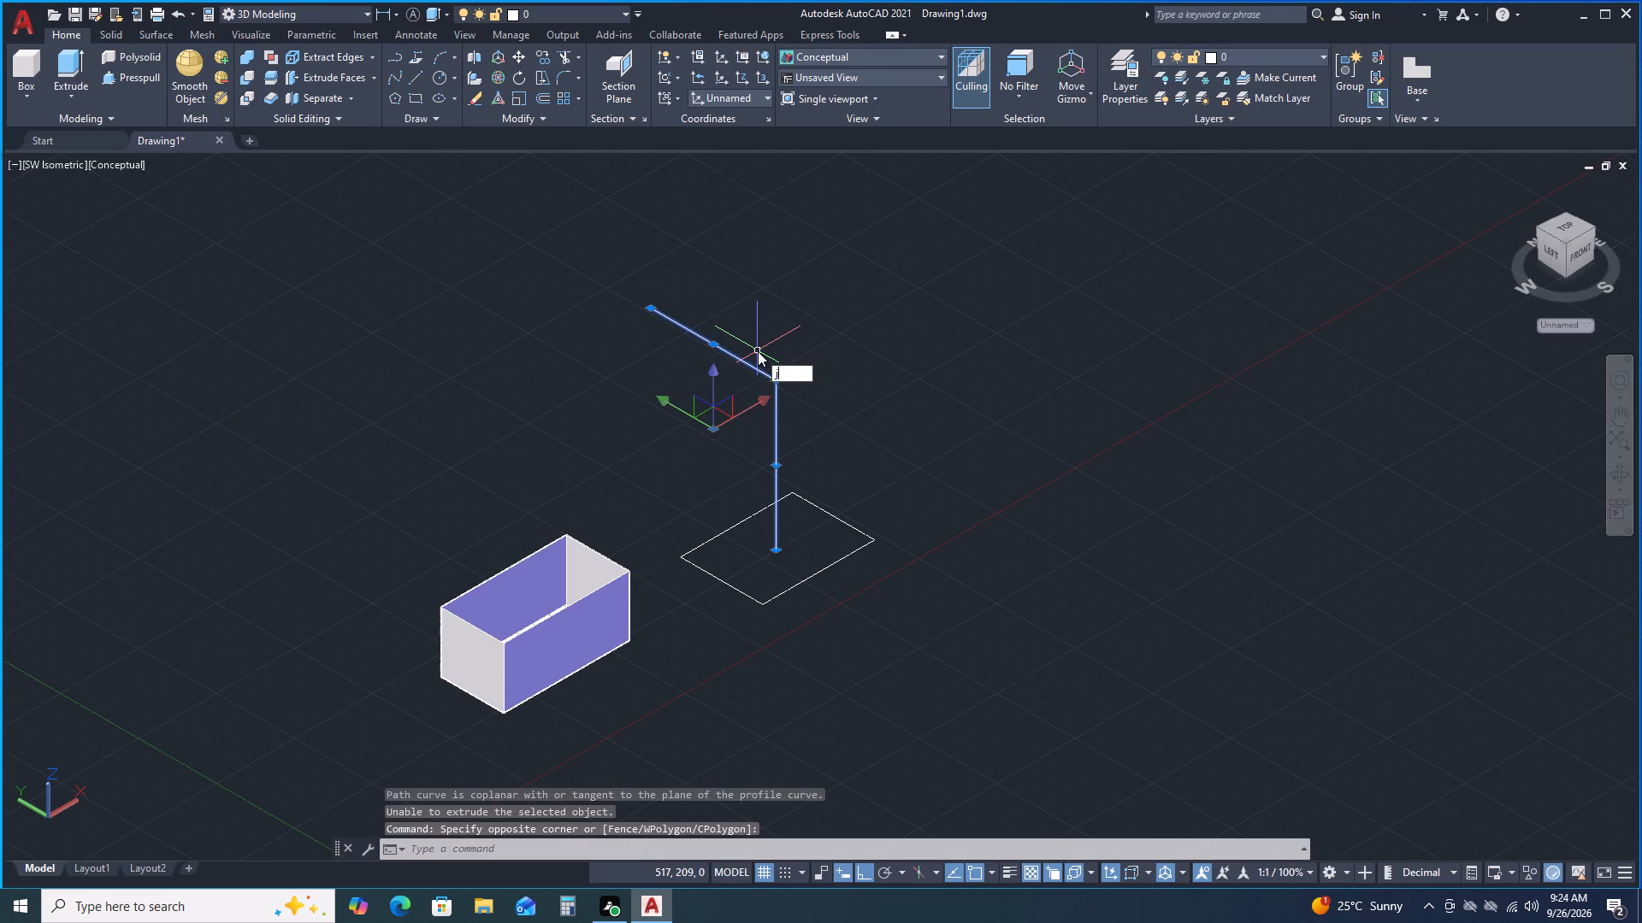
key(Return)
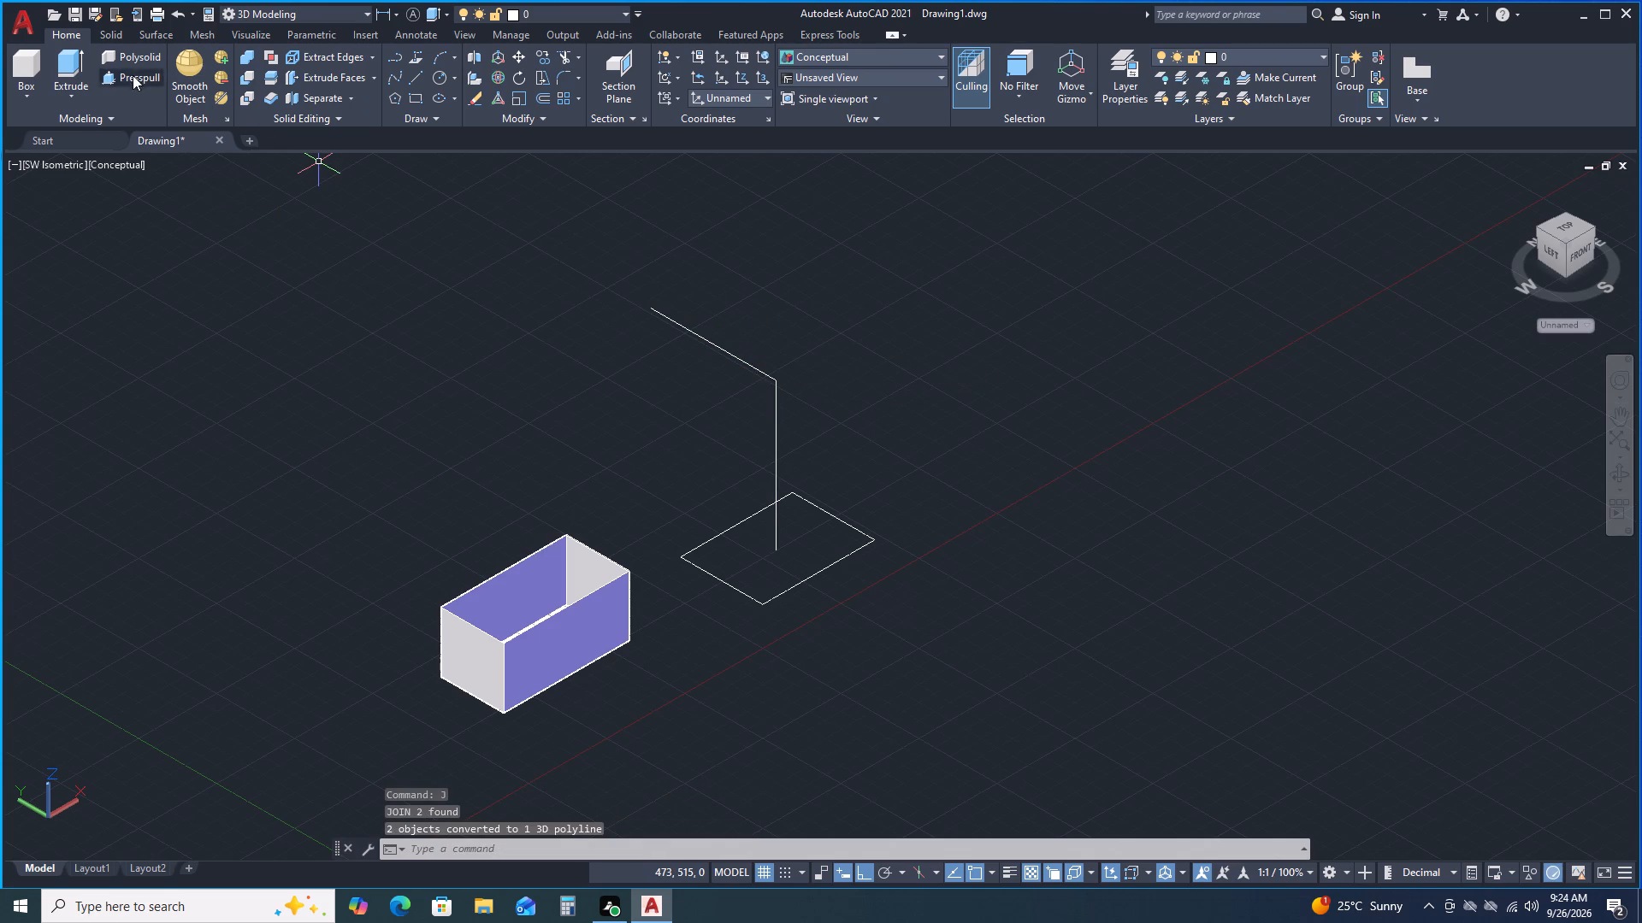
Extrude the rectangle with the Path option, using the joined bent polyline as the path.
click(76, 71)
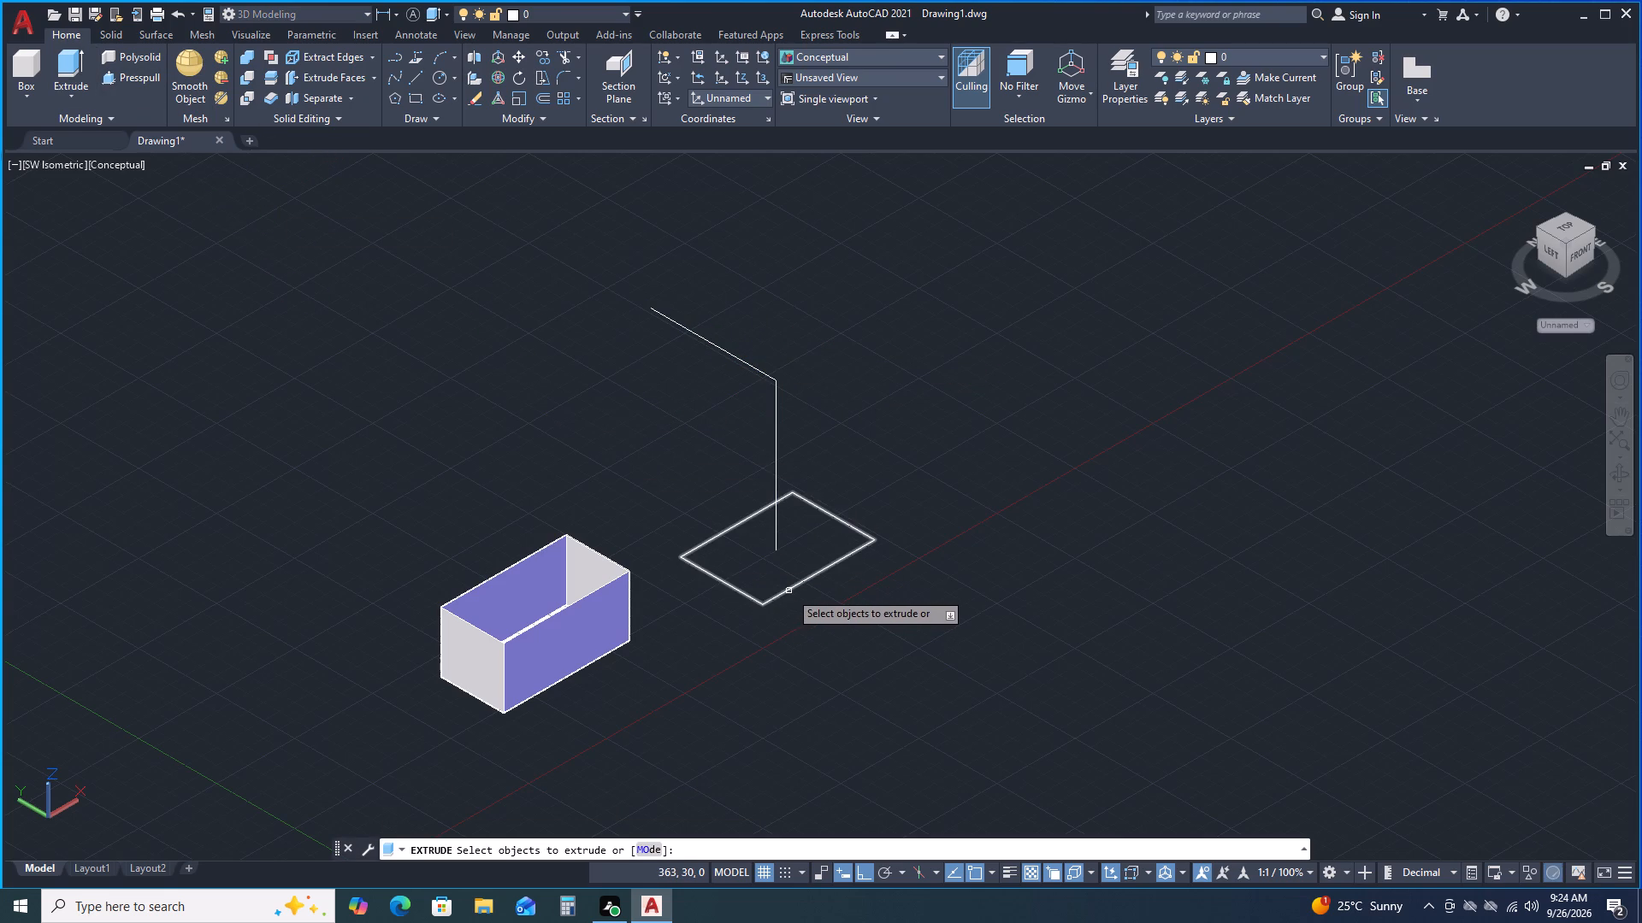
click(789, 591)
right_click(825, 527)
click(841, 536)
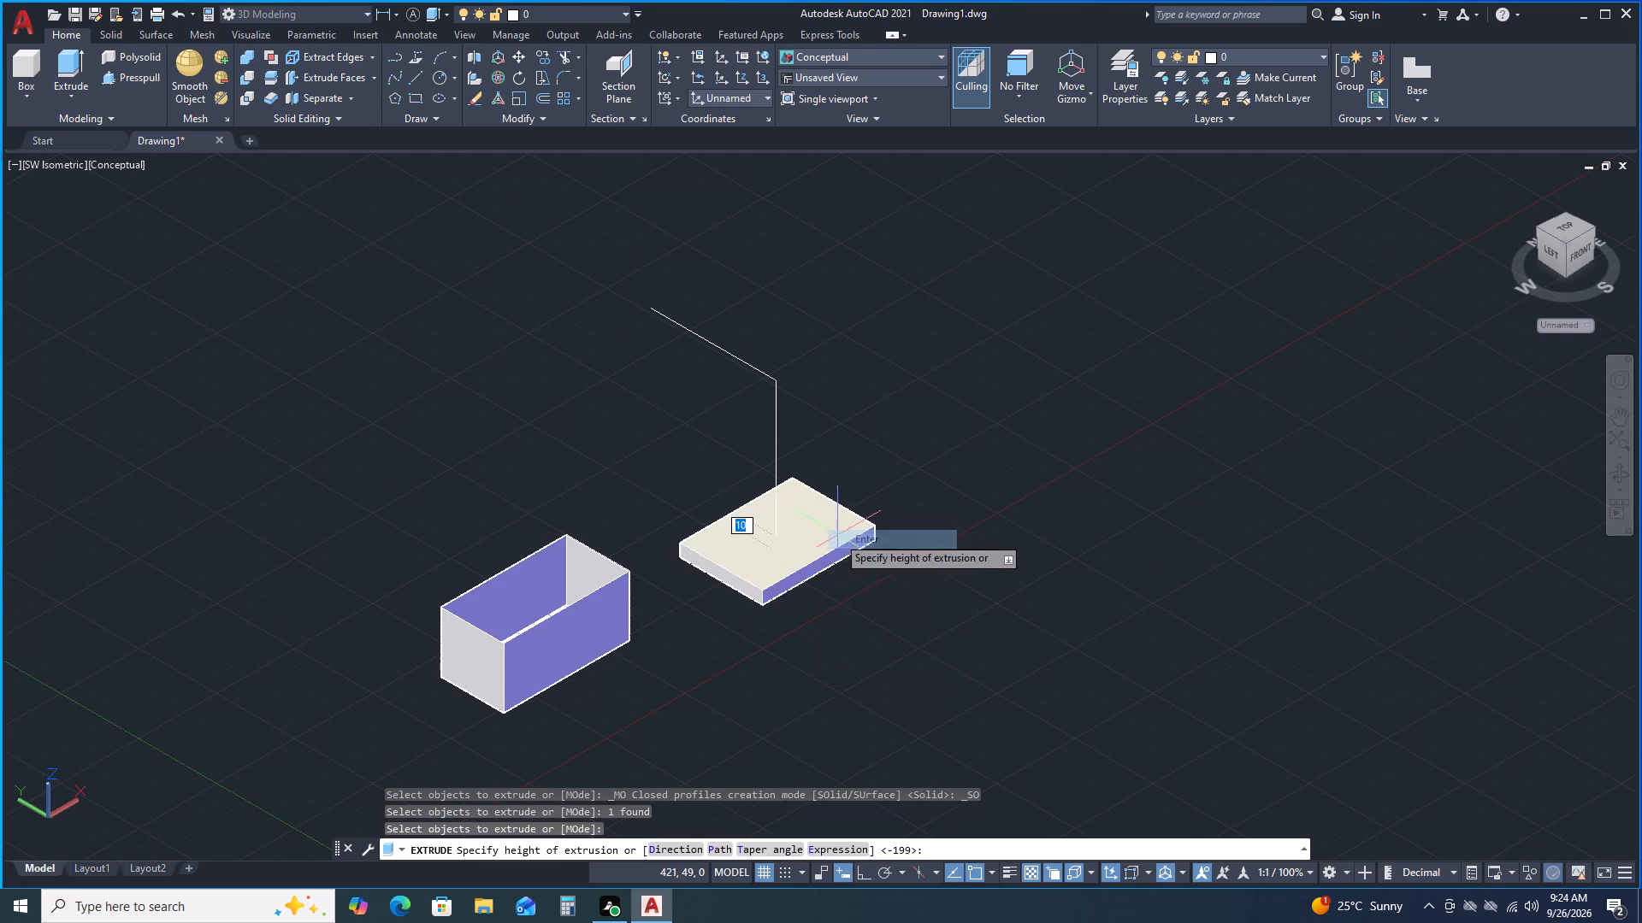
click(715, 852)
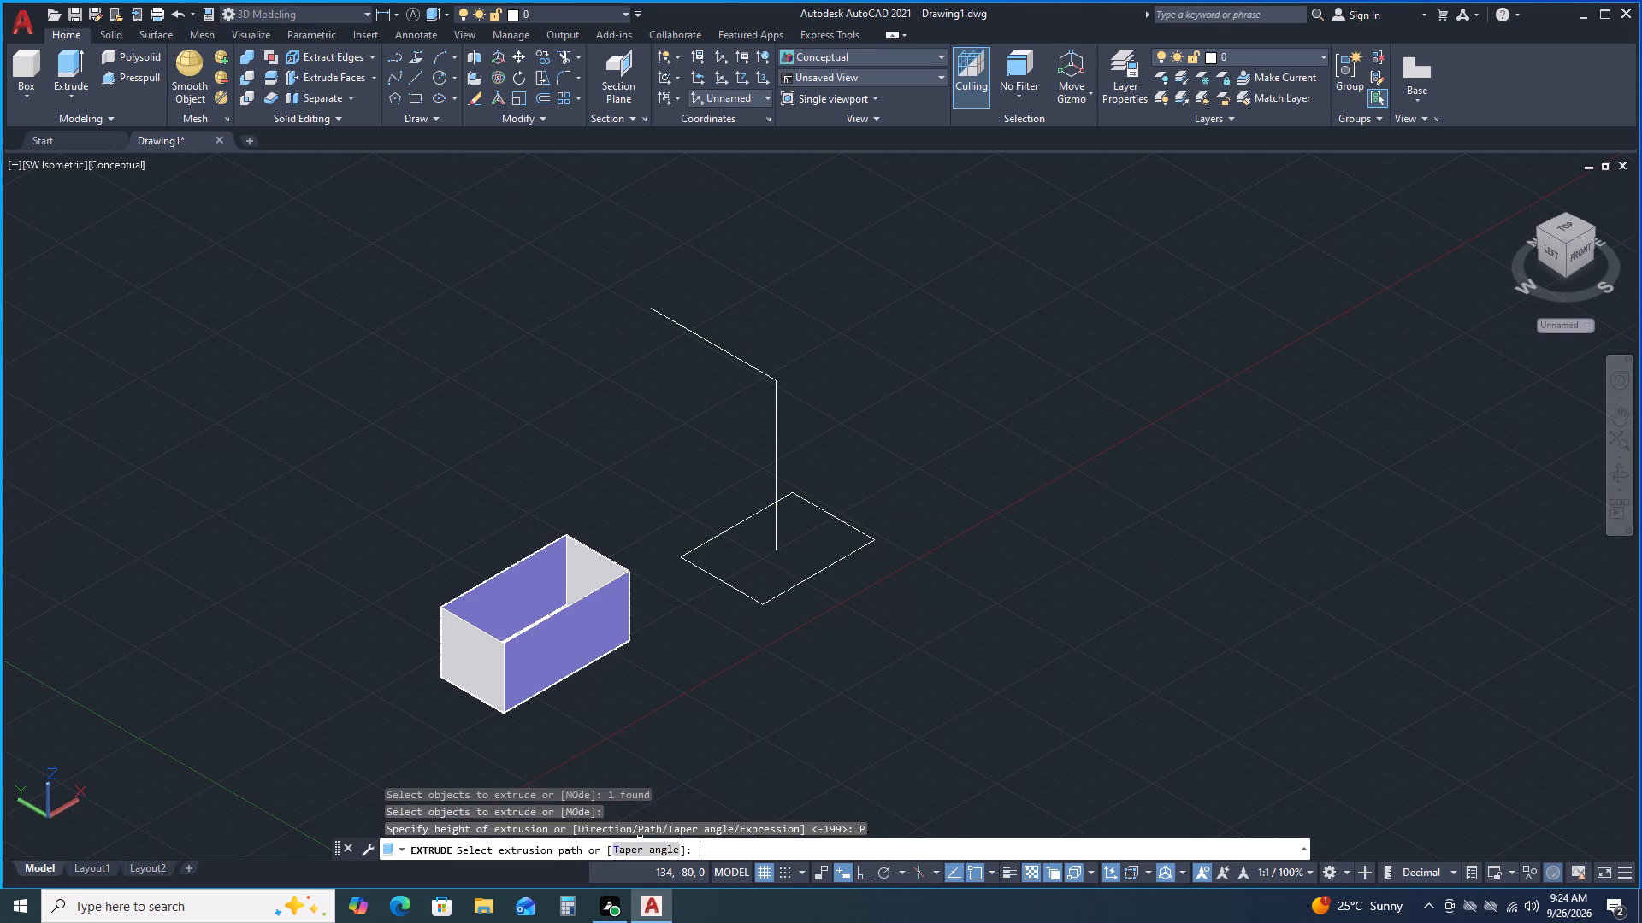
click(776, 420)
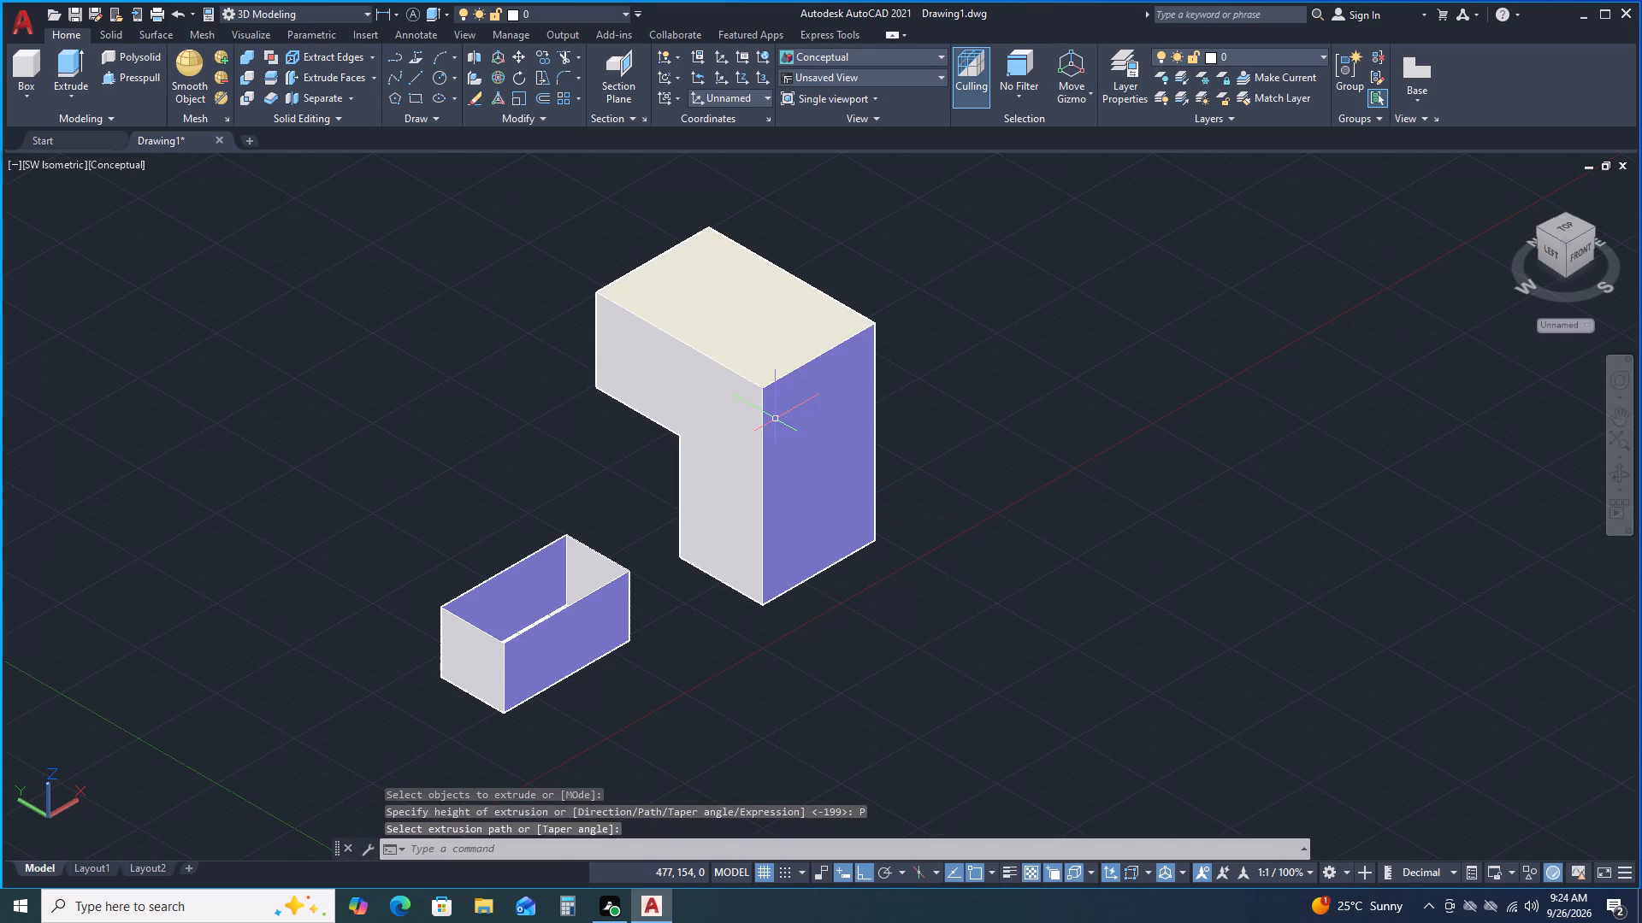
Examine the bent solid and the open box from several sides.
scroll(614, 460, up, 2)
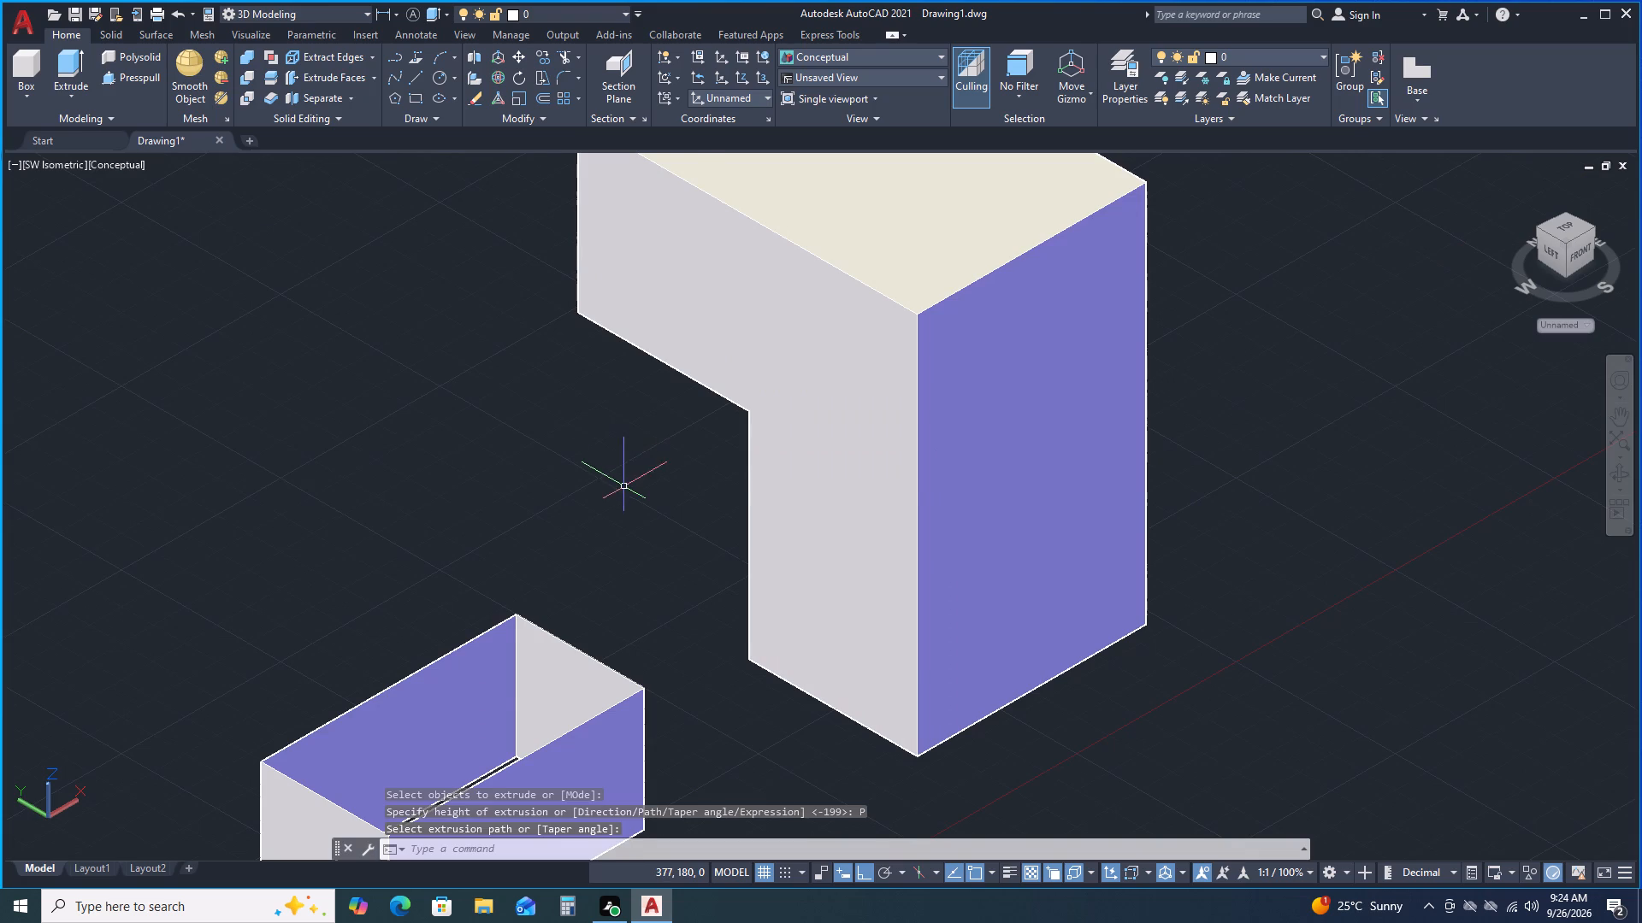
scroll(624, 487, down, 1)
scroll(997, 561, down, 1)
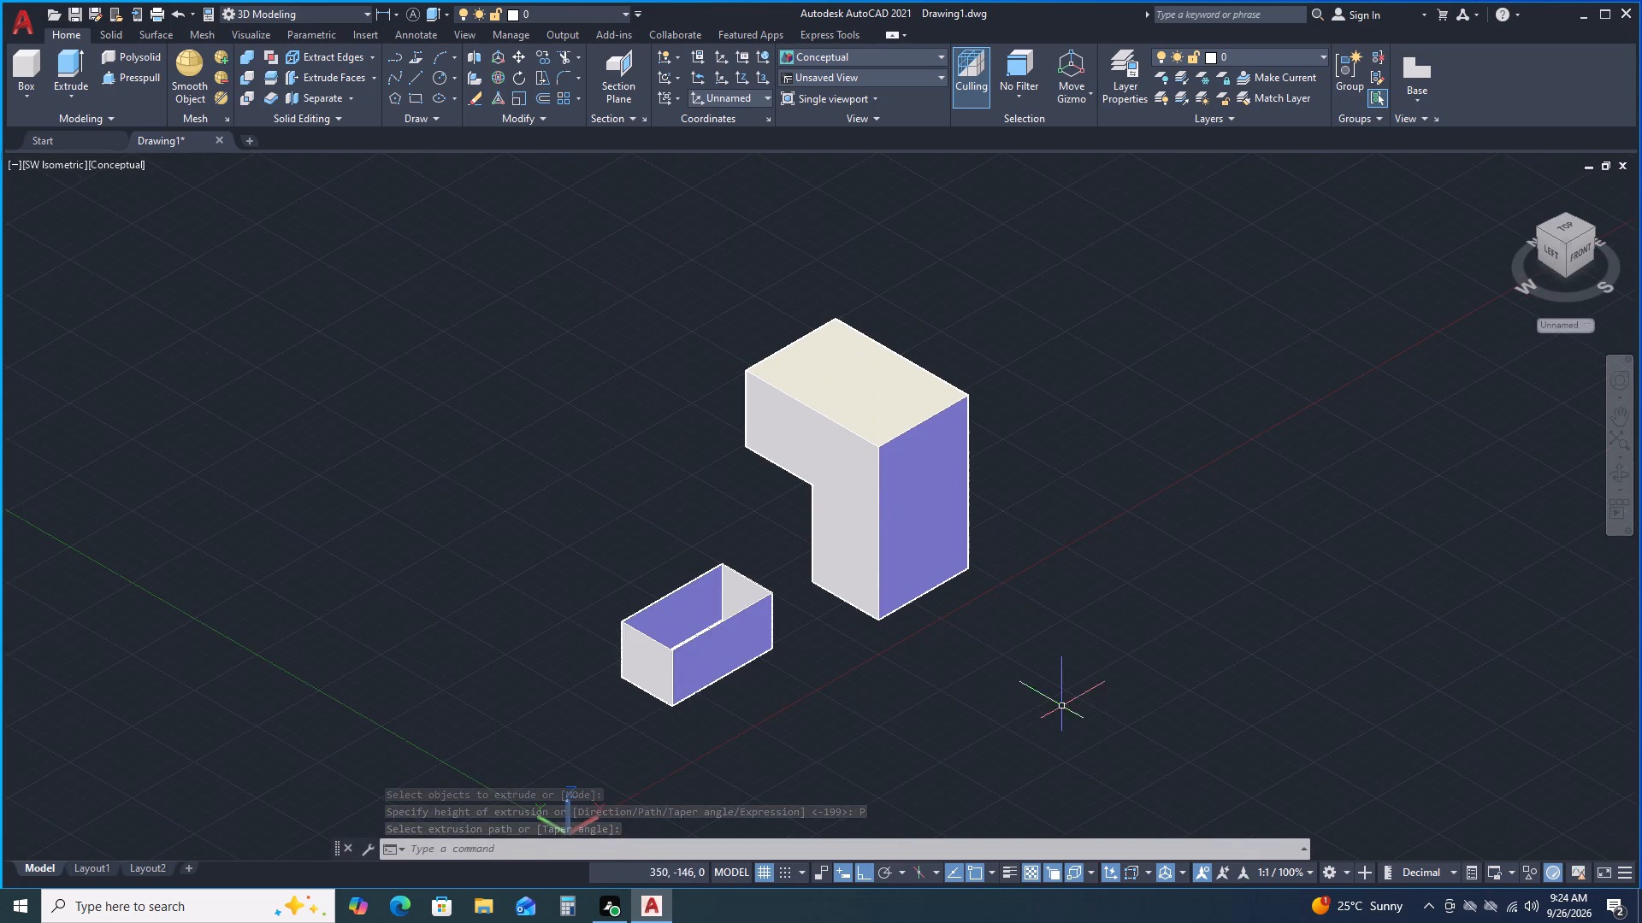
middle_drag(1008, 669, 748, 600)
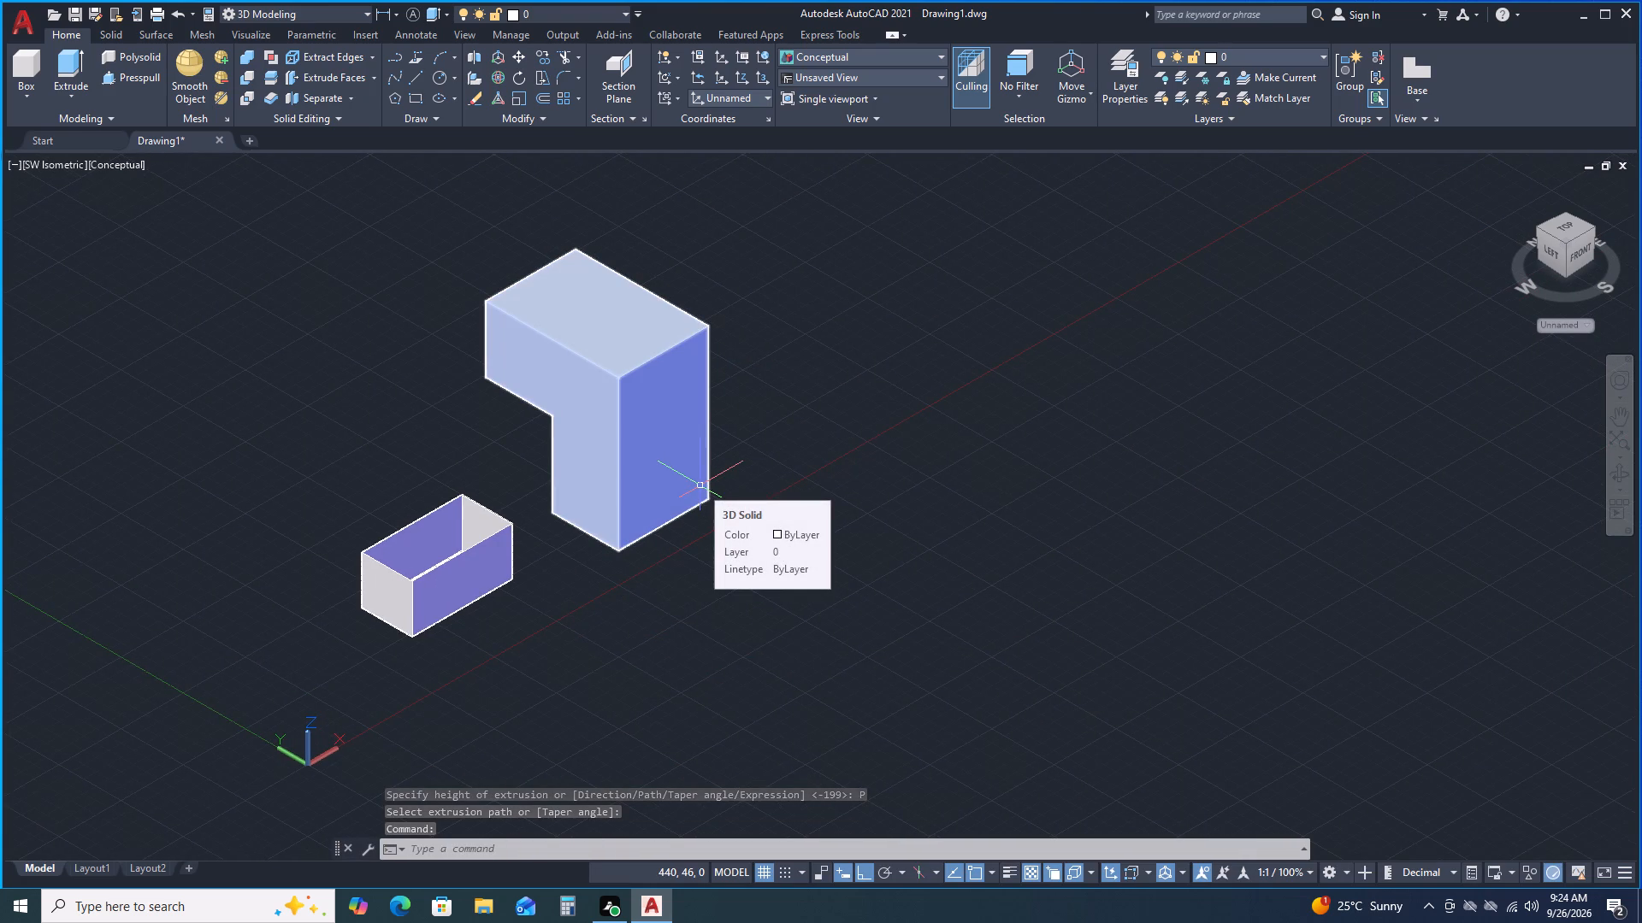
ctrl+middle_drag(641, 622, 642, 622)
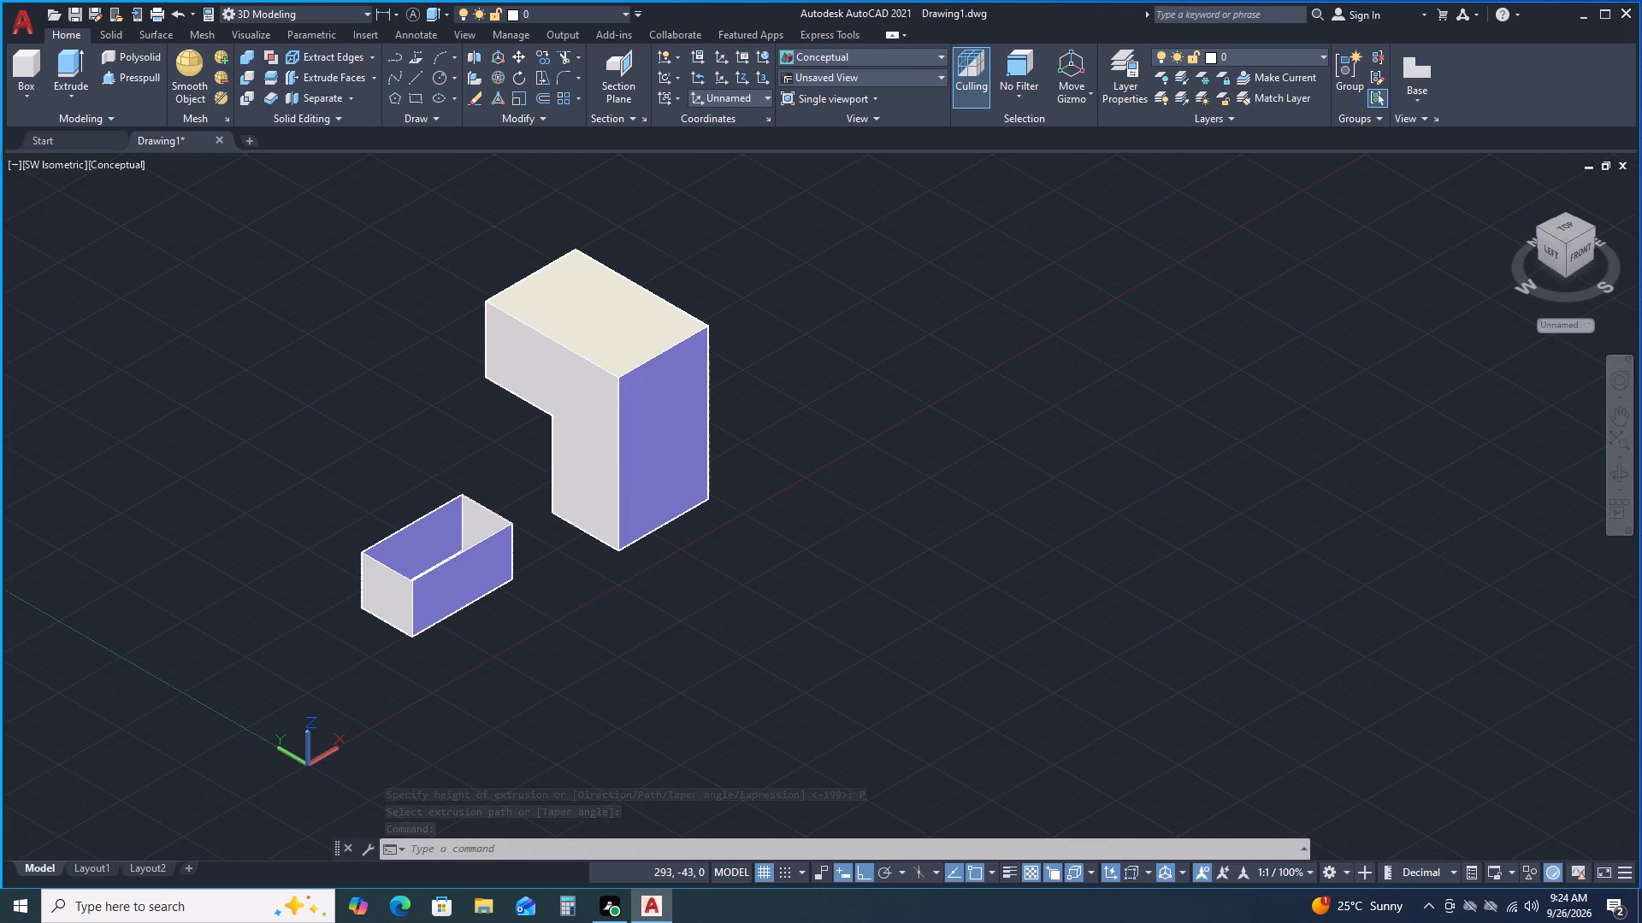
ctrl+middle_drag(642, 622, 799, 653)
ctrl+middle_click(799, 653)
ctrl+middle_drag(1187, 726, 995, 682)
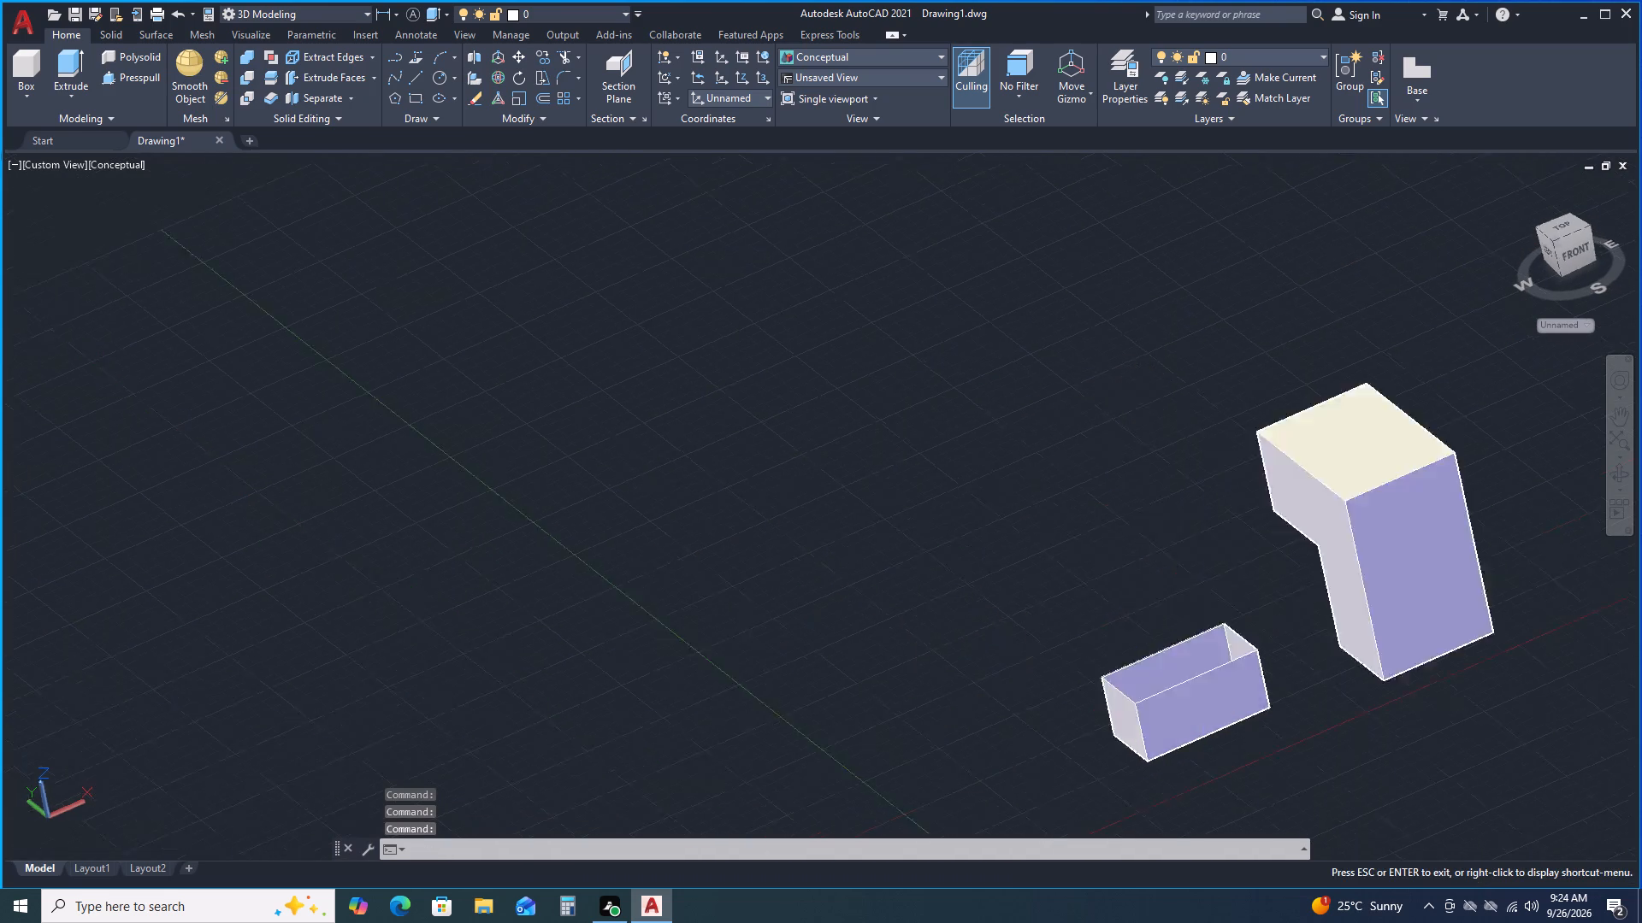
ctrl+middle_drag(995, 682, 951, 646)
shift+middle_drag(771, 279, 783, 291)
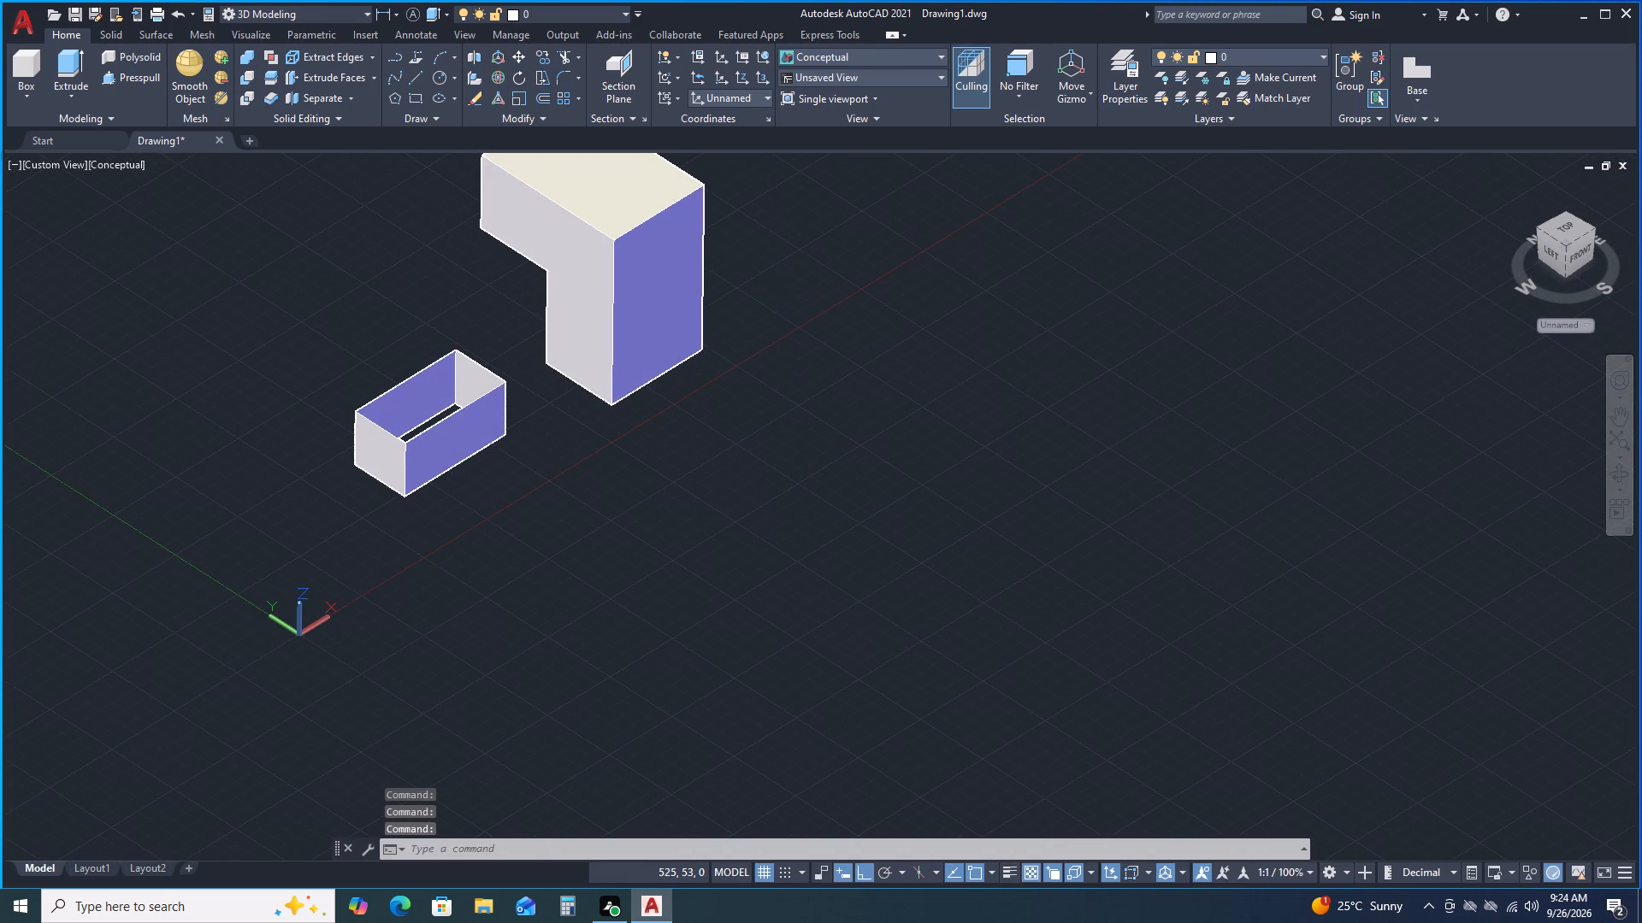
shift+middle_drag(783, 291, 408, 293)
shift+middle_click(398, 291)
shift+middle_drag(392, 287, 364, 137)
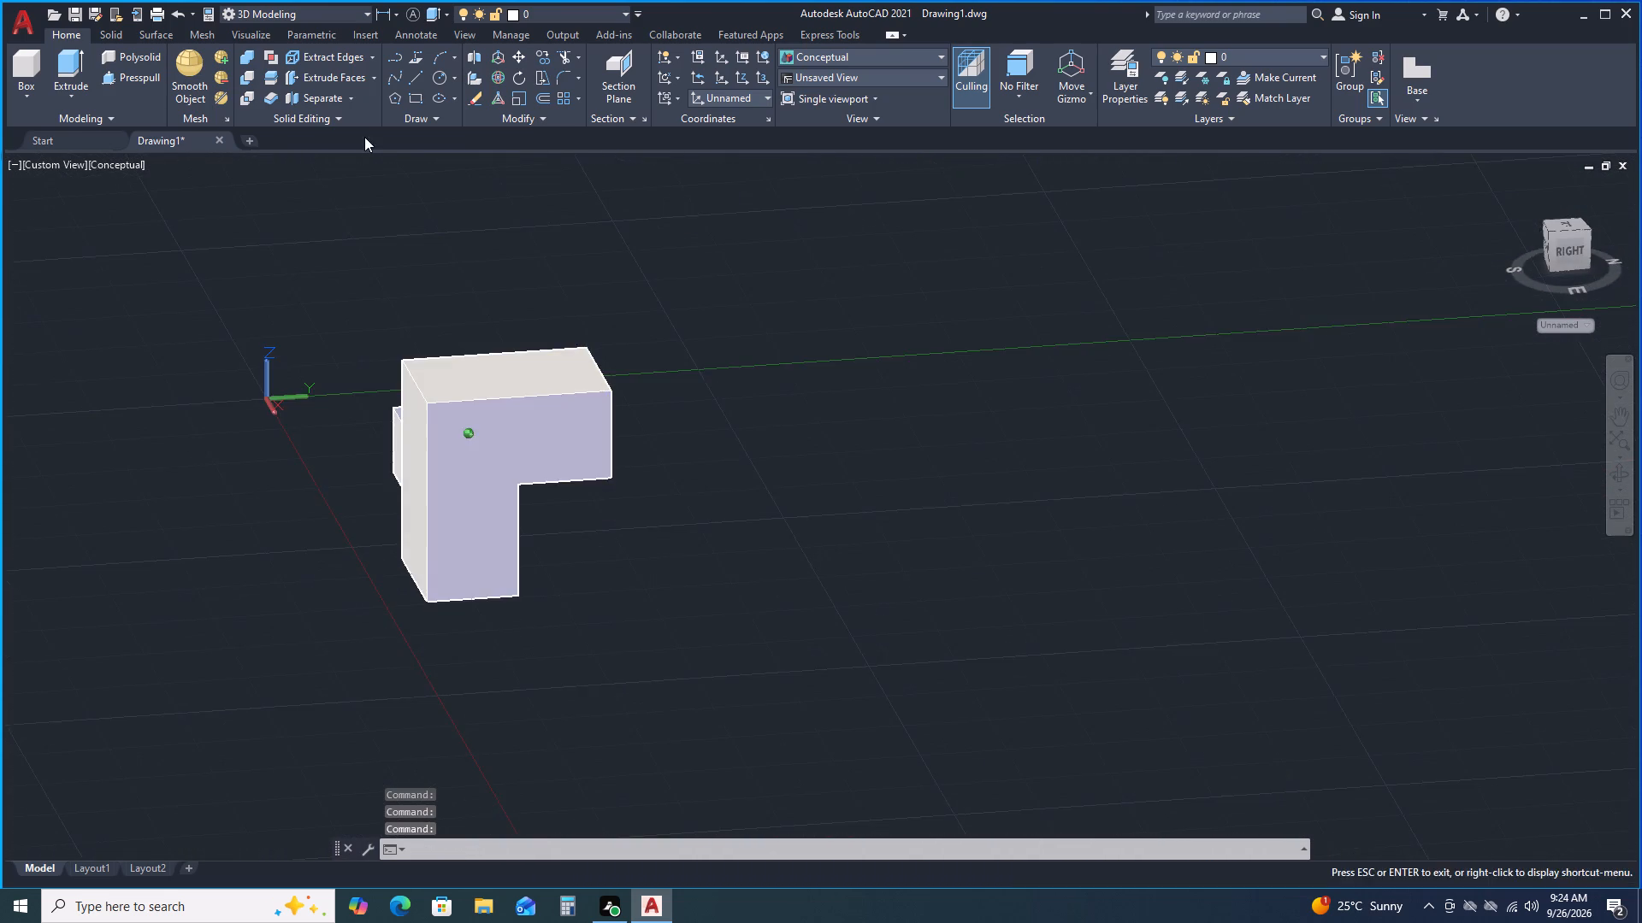
shift+middle_drag(364, 137, 944, 504)
shift+middle_drag(543, 597, 829, 521)
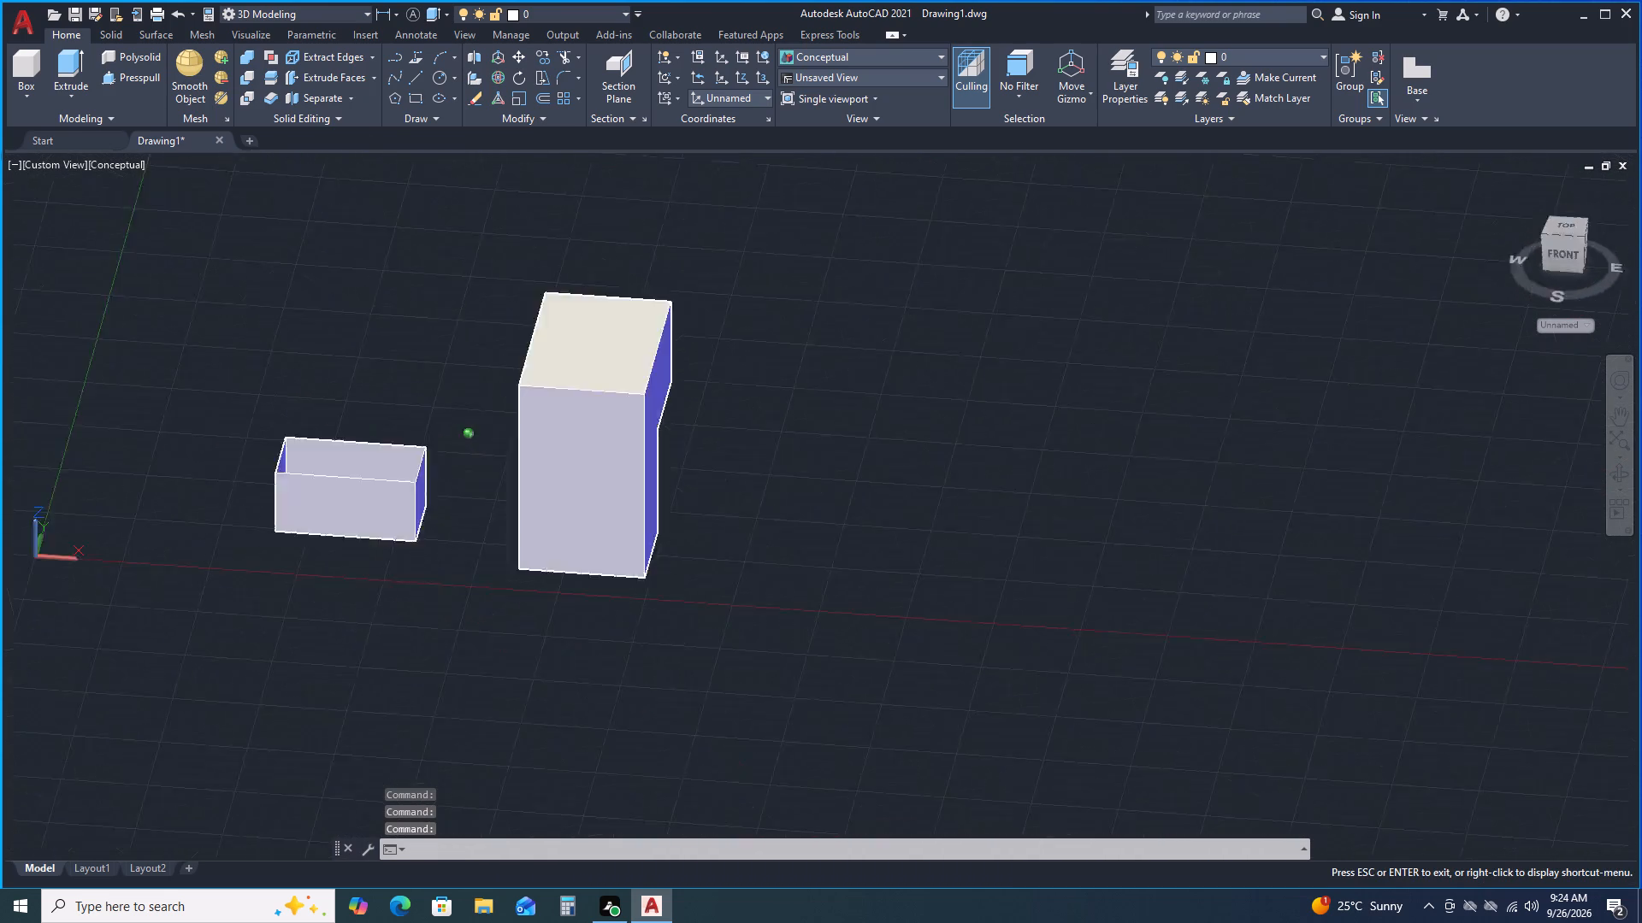
shift+middle_drag(829, 521, 931, 421)
shift+middle_click(931, 421)
shift+middle_drag(753, 315, 788, 473)
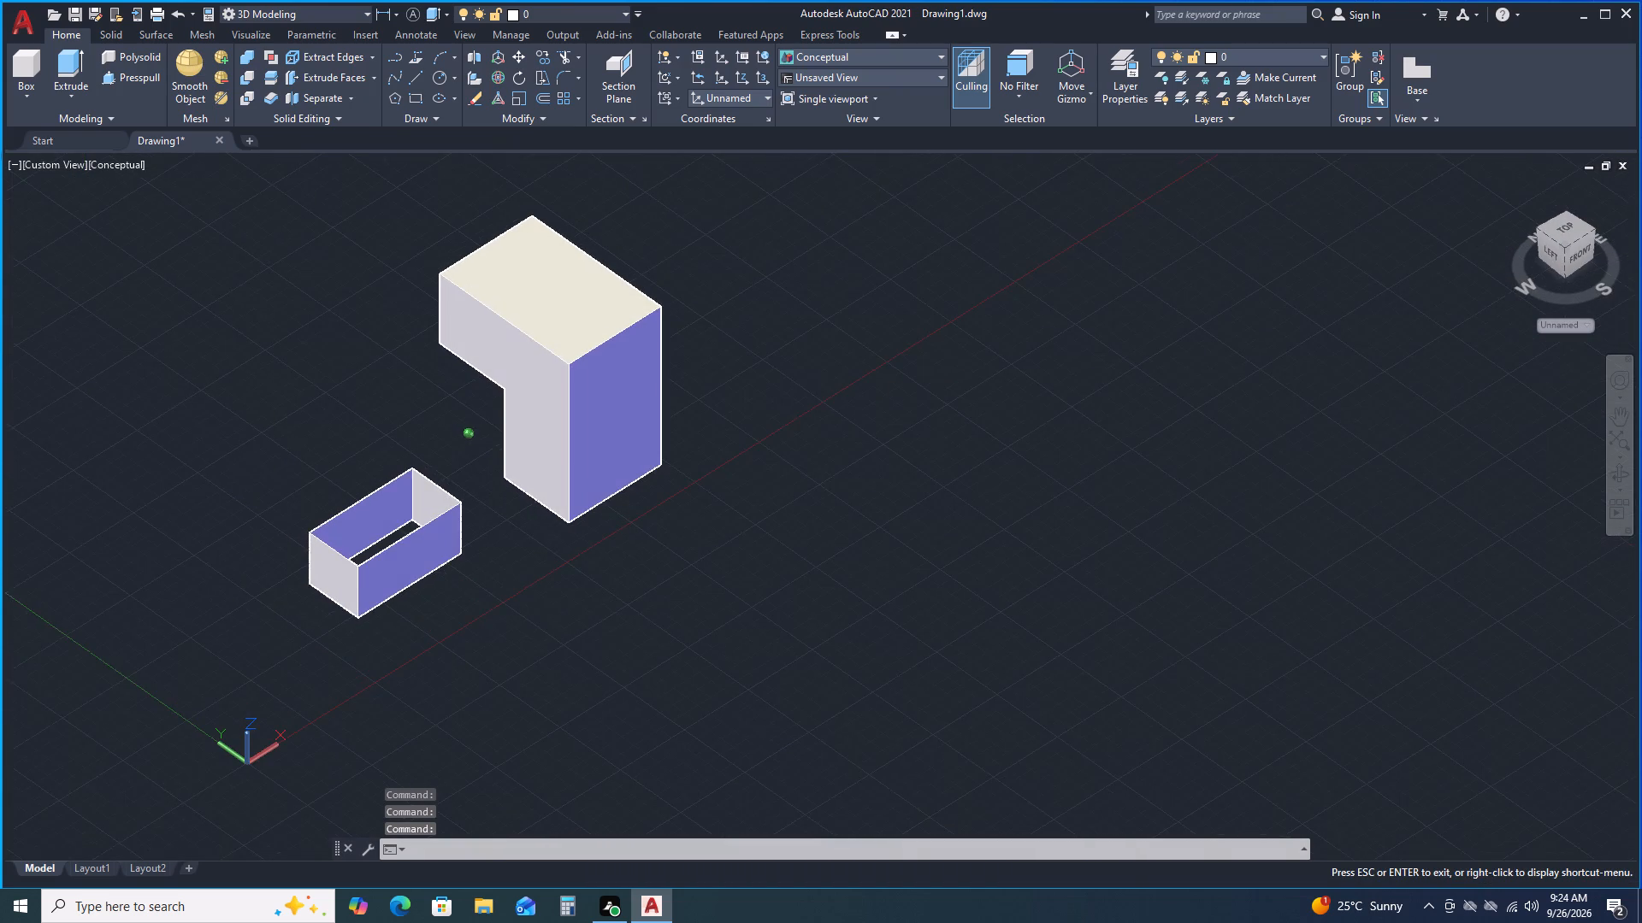
shift+middle_drag(788, 473, 789, 474)
shift+middle_click(789, 474)
scroll(723, 475, up, 1)
middle_drag(779, 324, 757, 401)
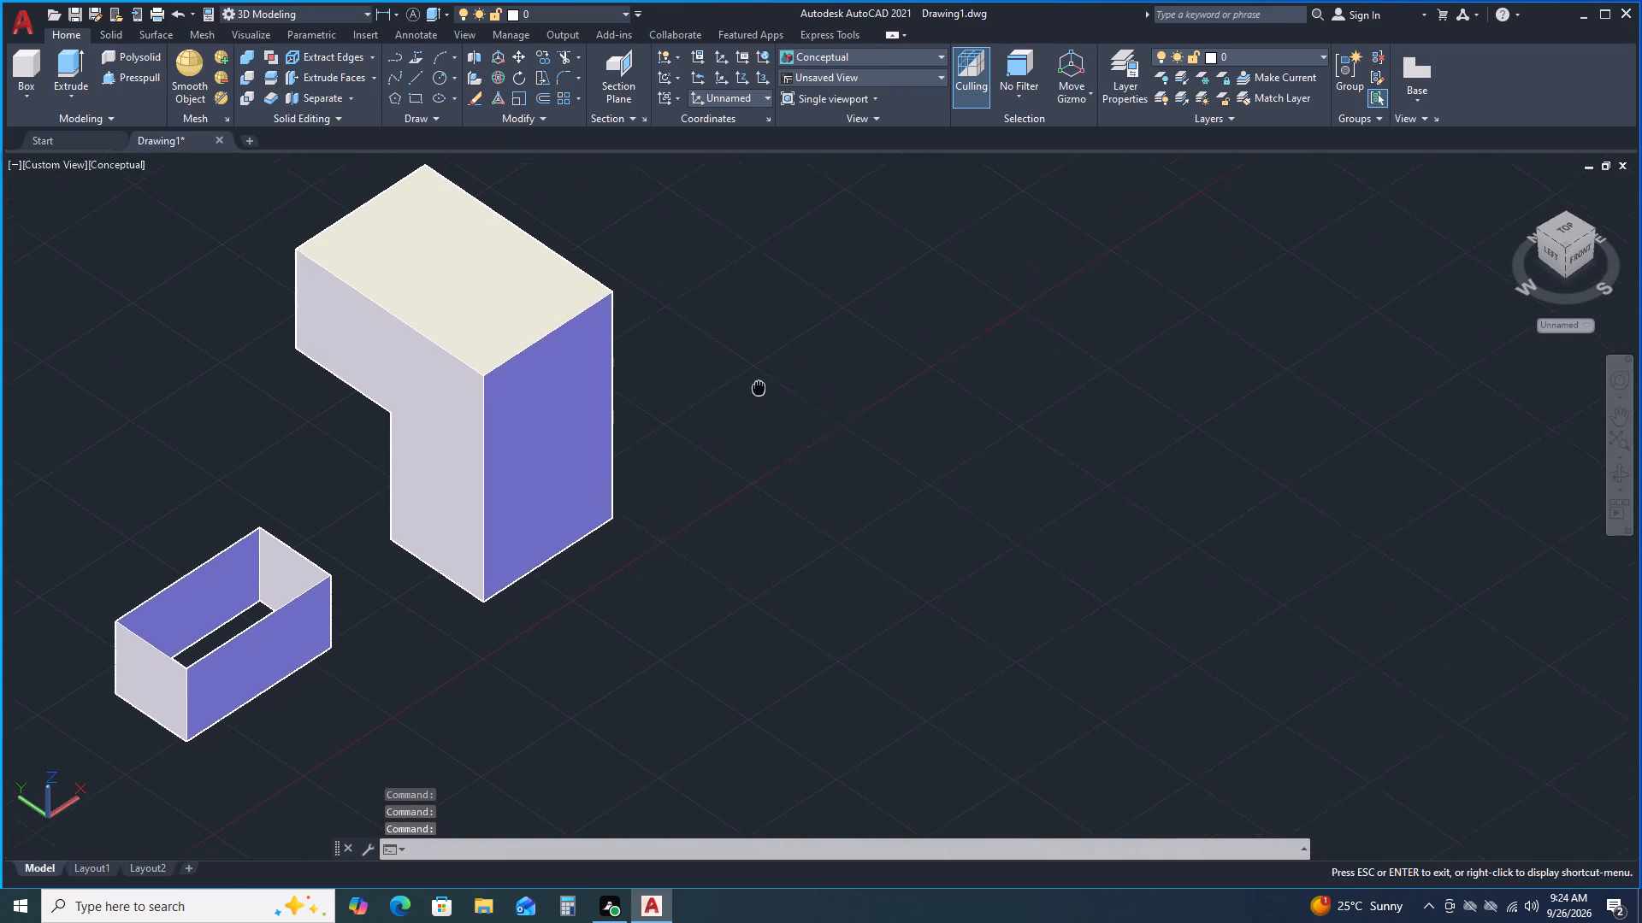
middle_drag(757, 401, 749, 426)
scroll(749, 426, down, 1)
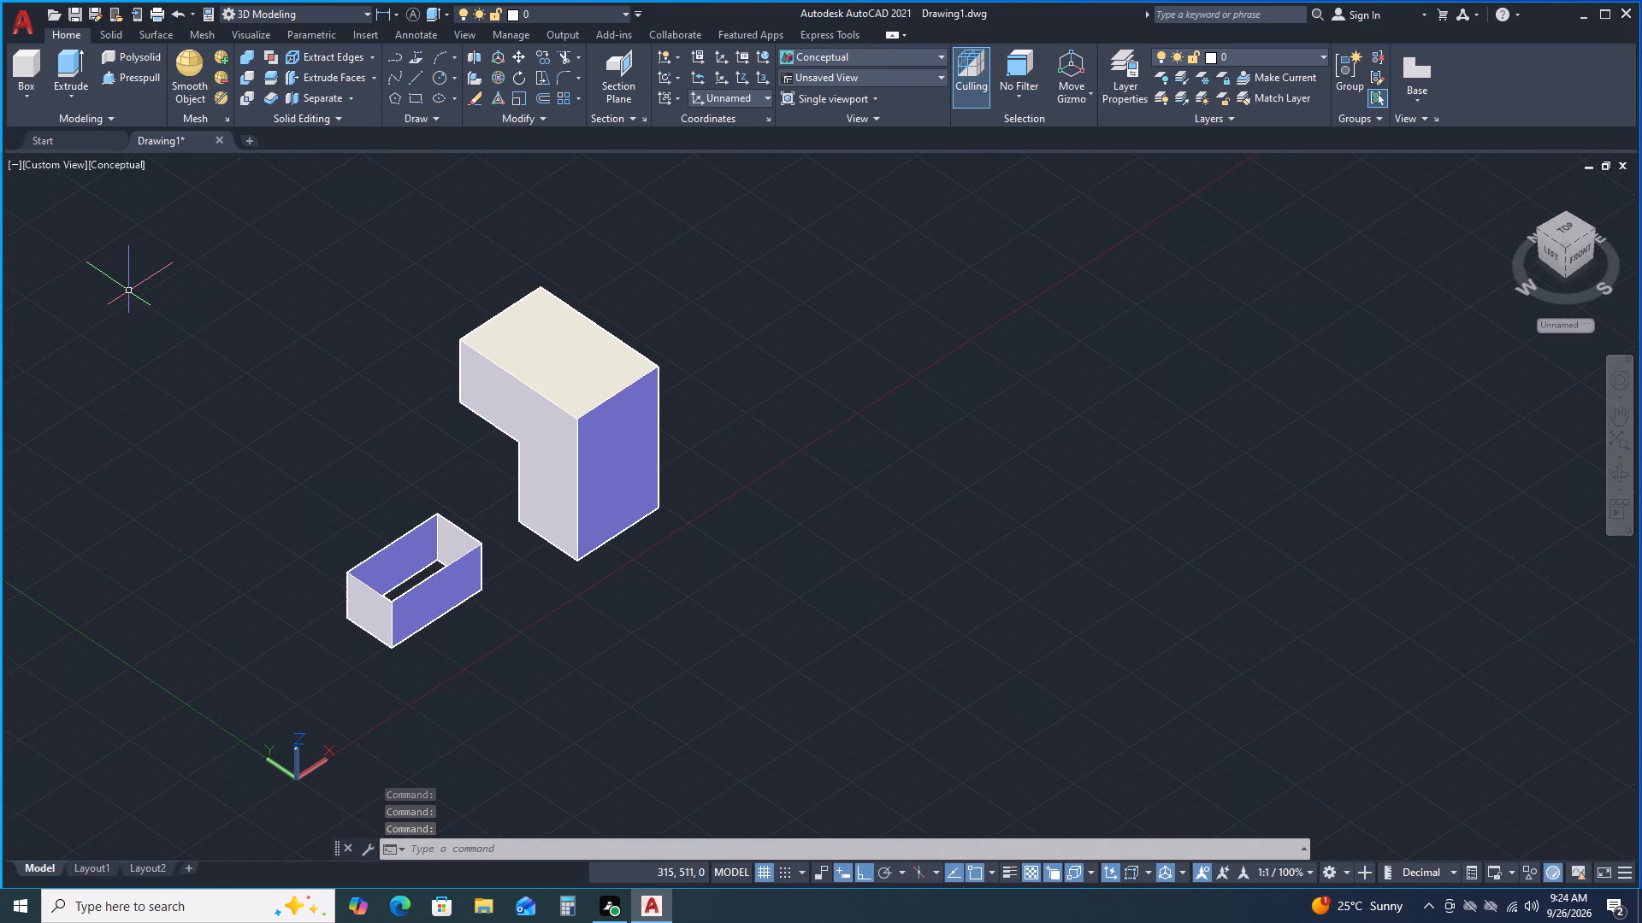
Draw a closed 100 by 50 mm rectangle as an Ortho polyline on the ground plane beside the bent solid, long side along X.
click(393, 73)
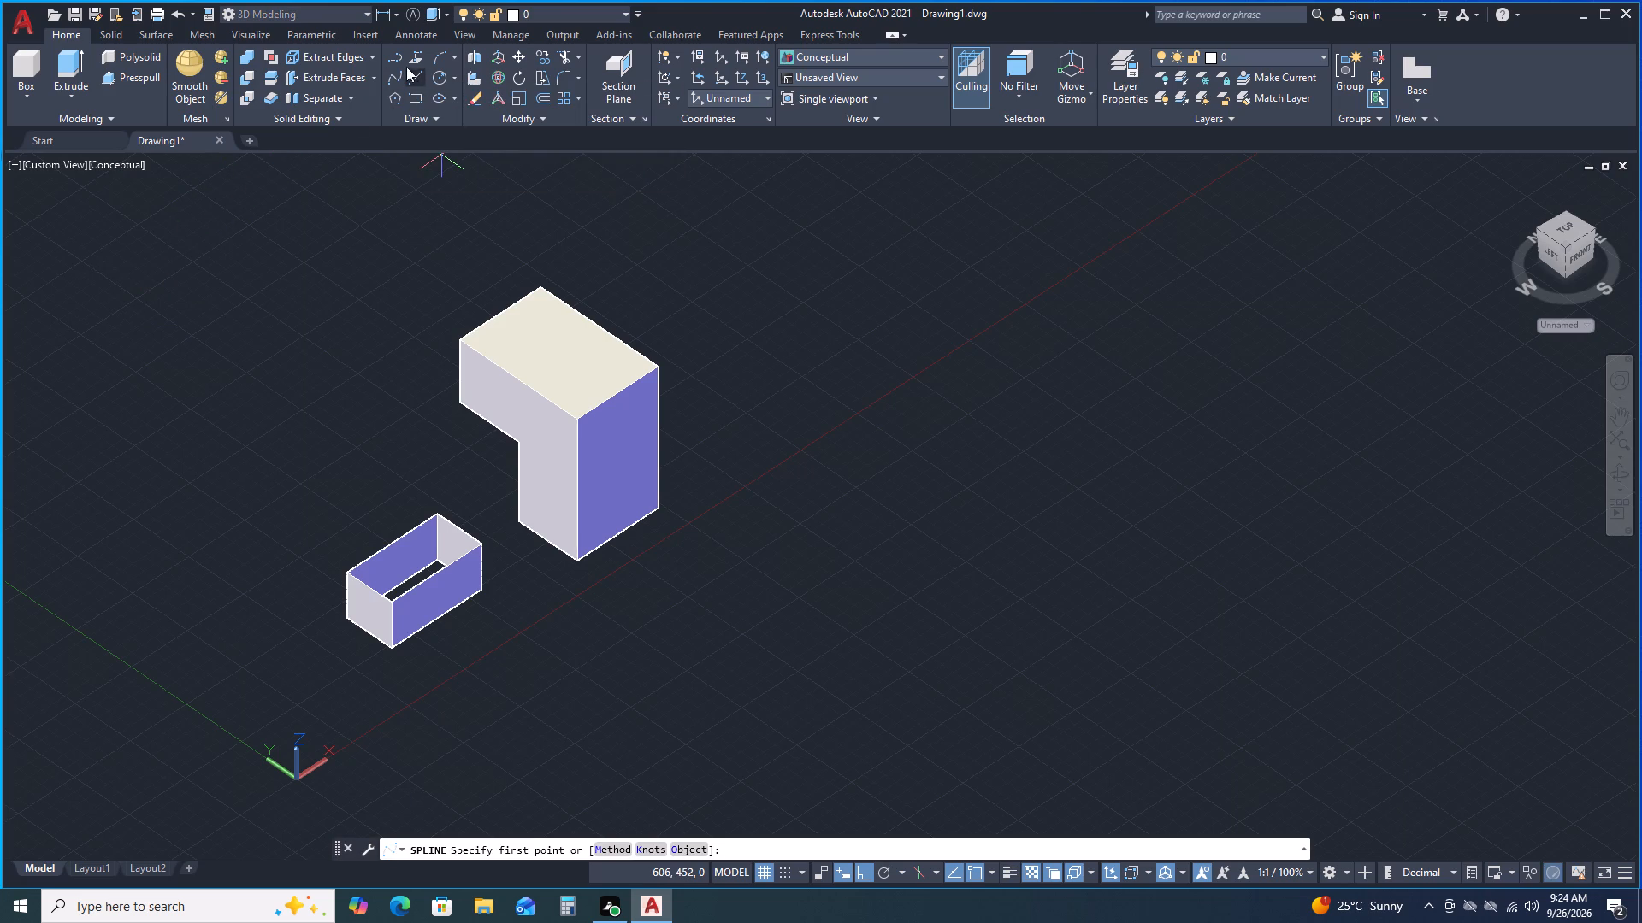
click(394, 60)
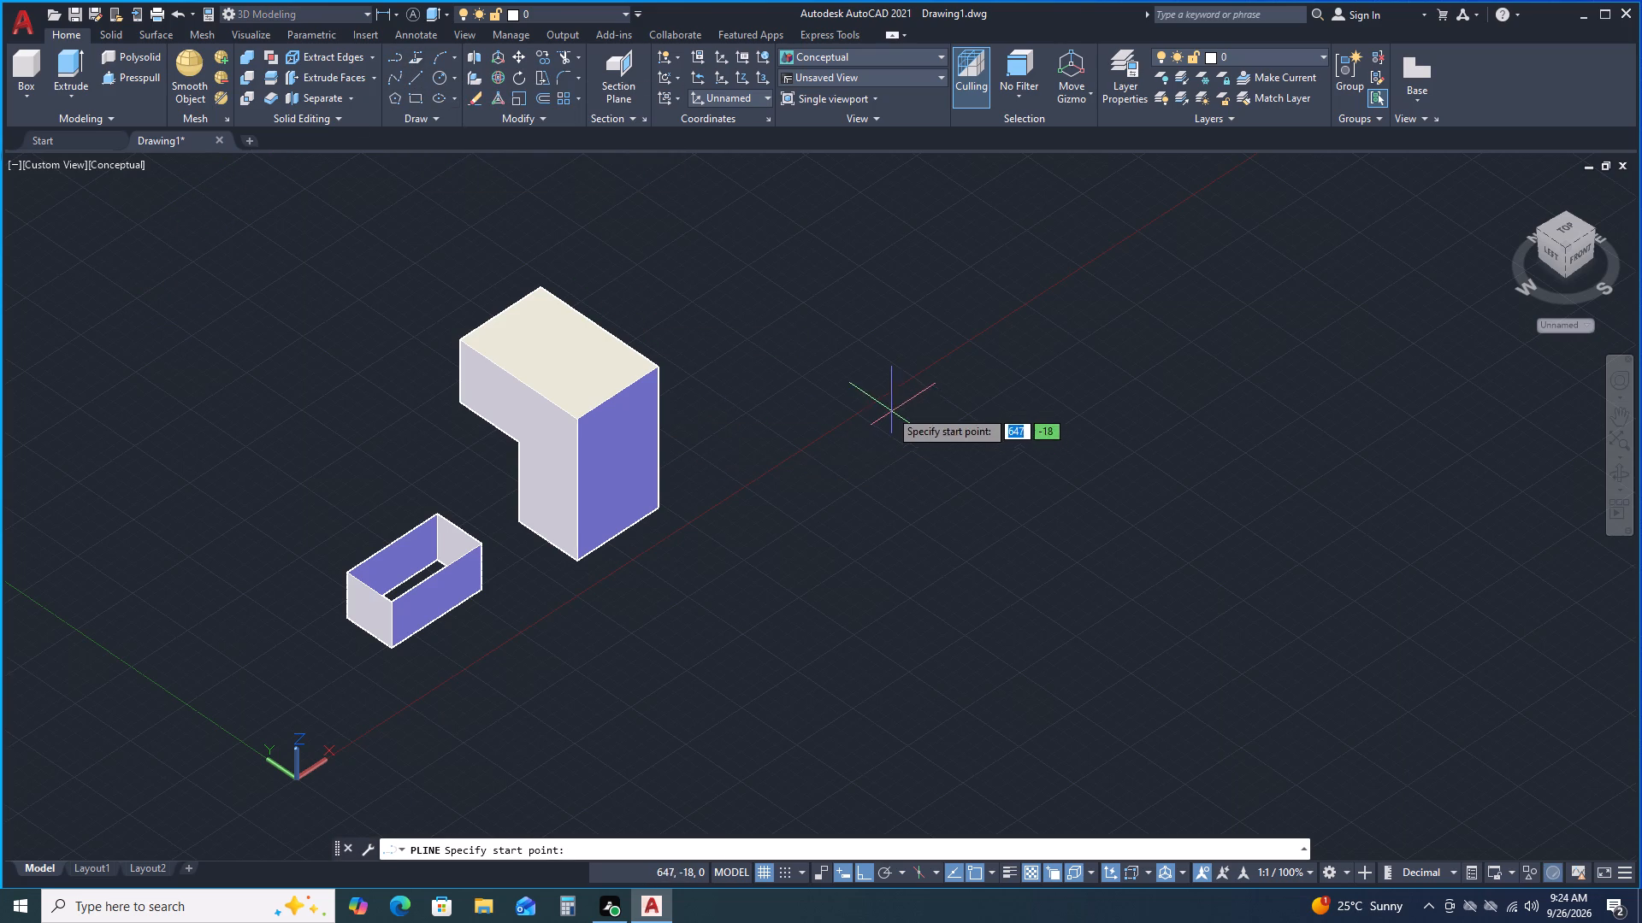
middle_drag(803, 395, 648, 484)
click(684, 485)
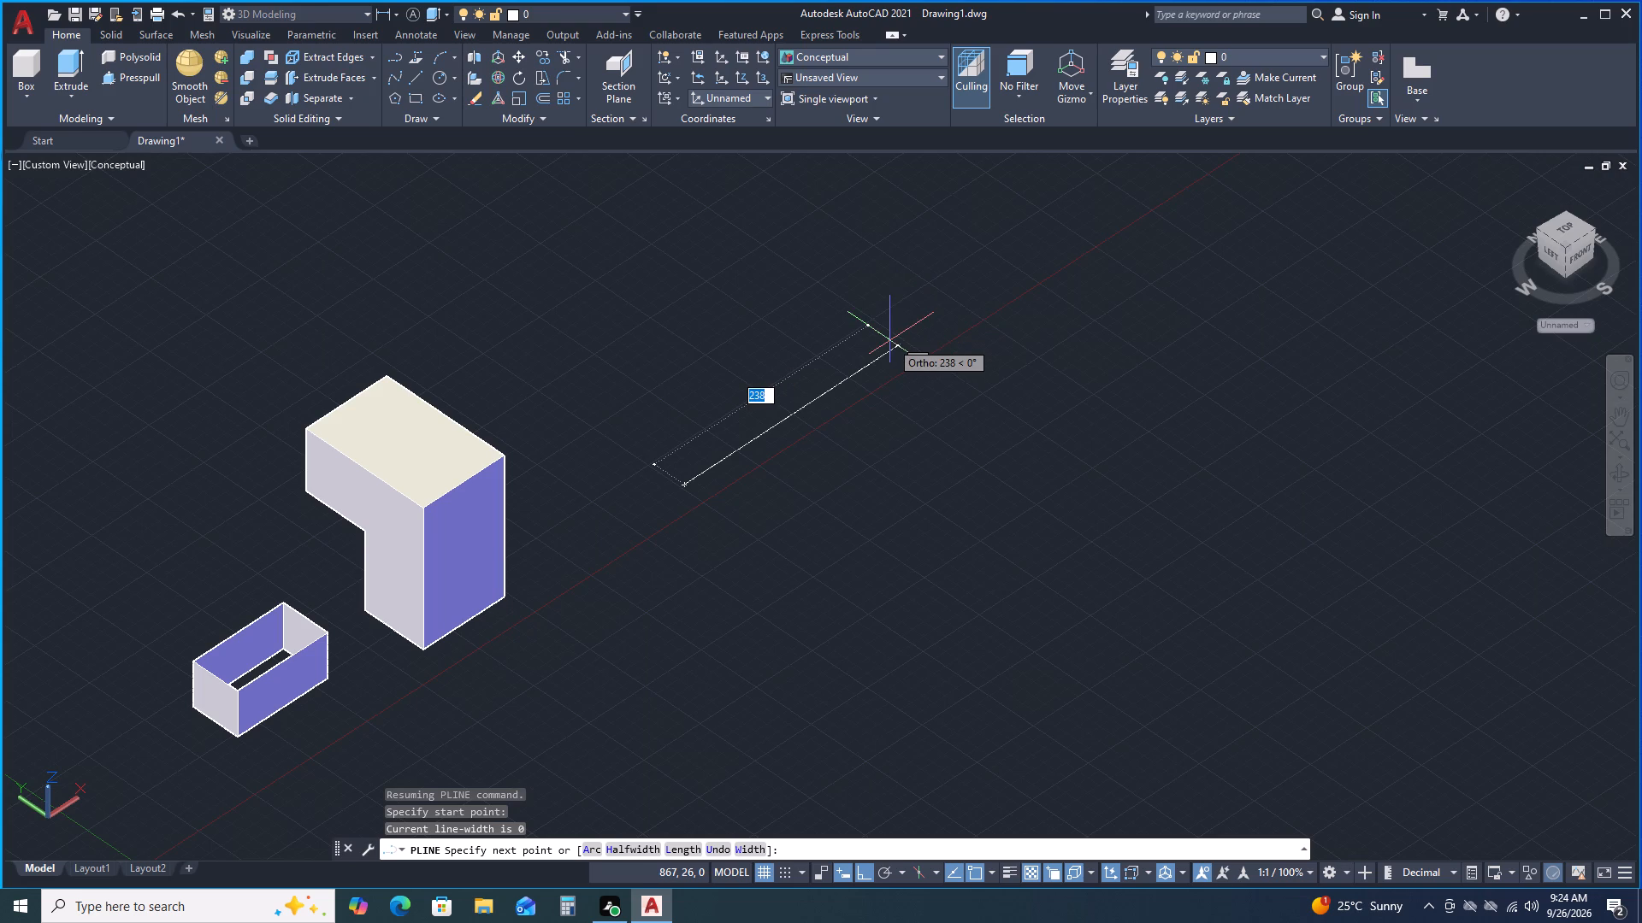
text(100)
key(Return)
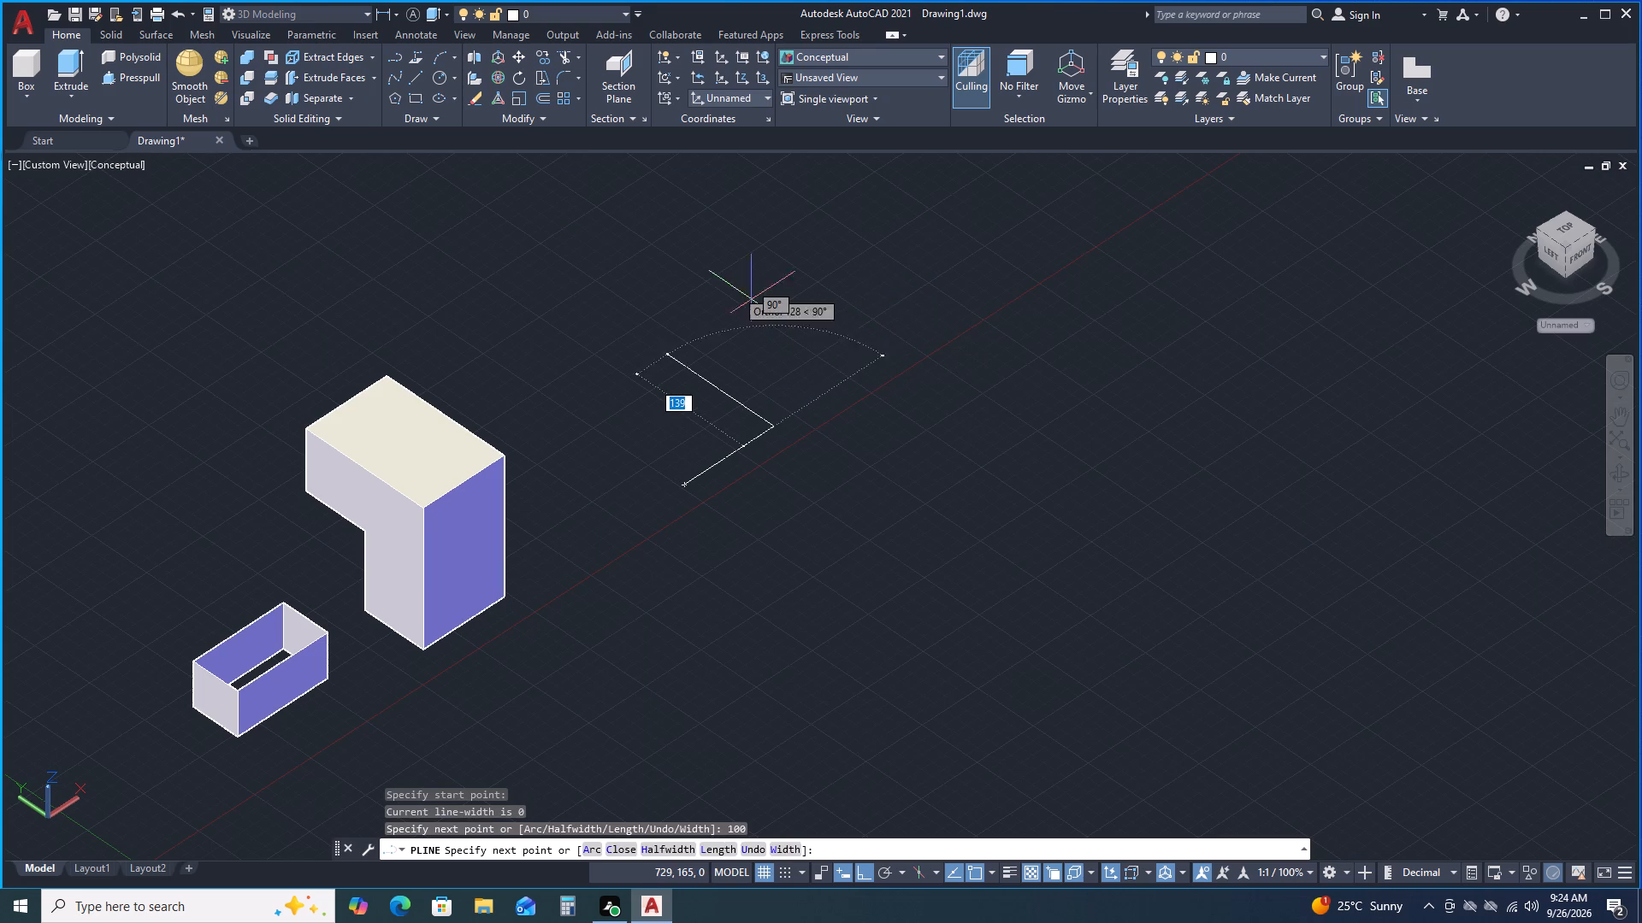
text(50)
key(Return)
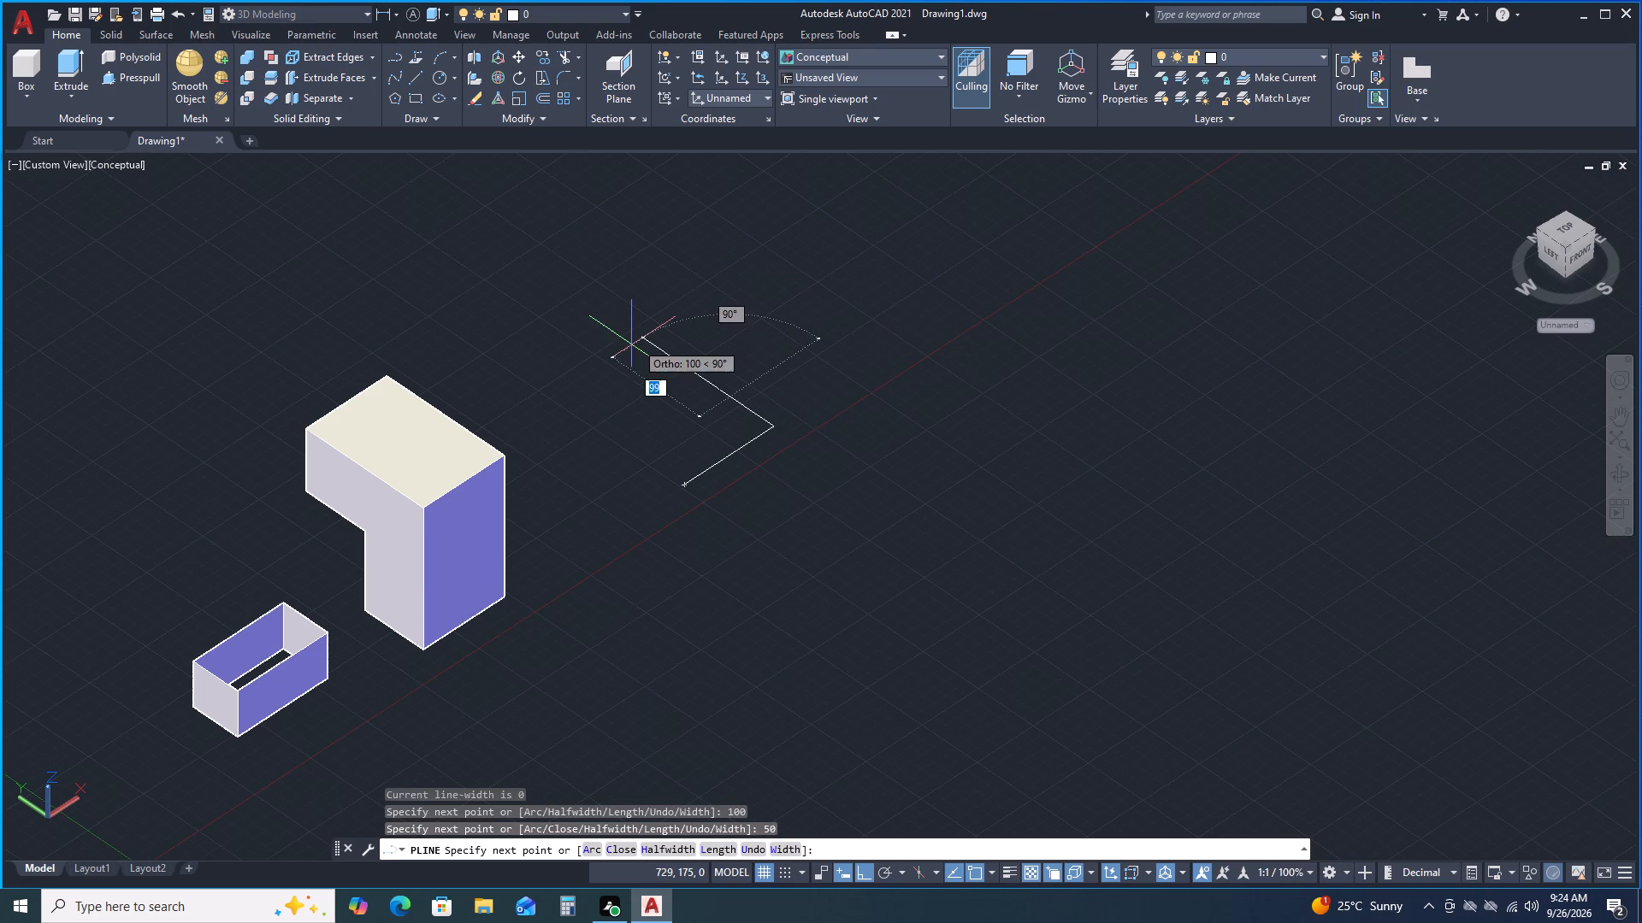
text(100)
key(Return)
double_click(680, 488)
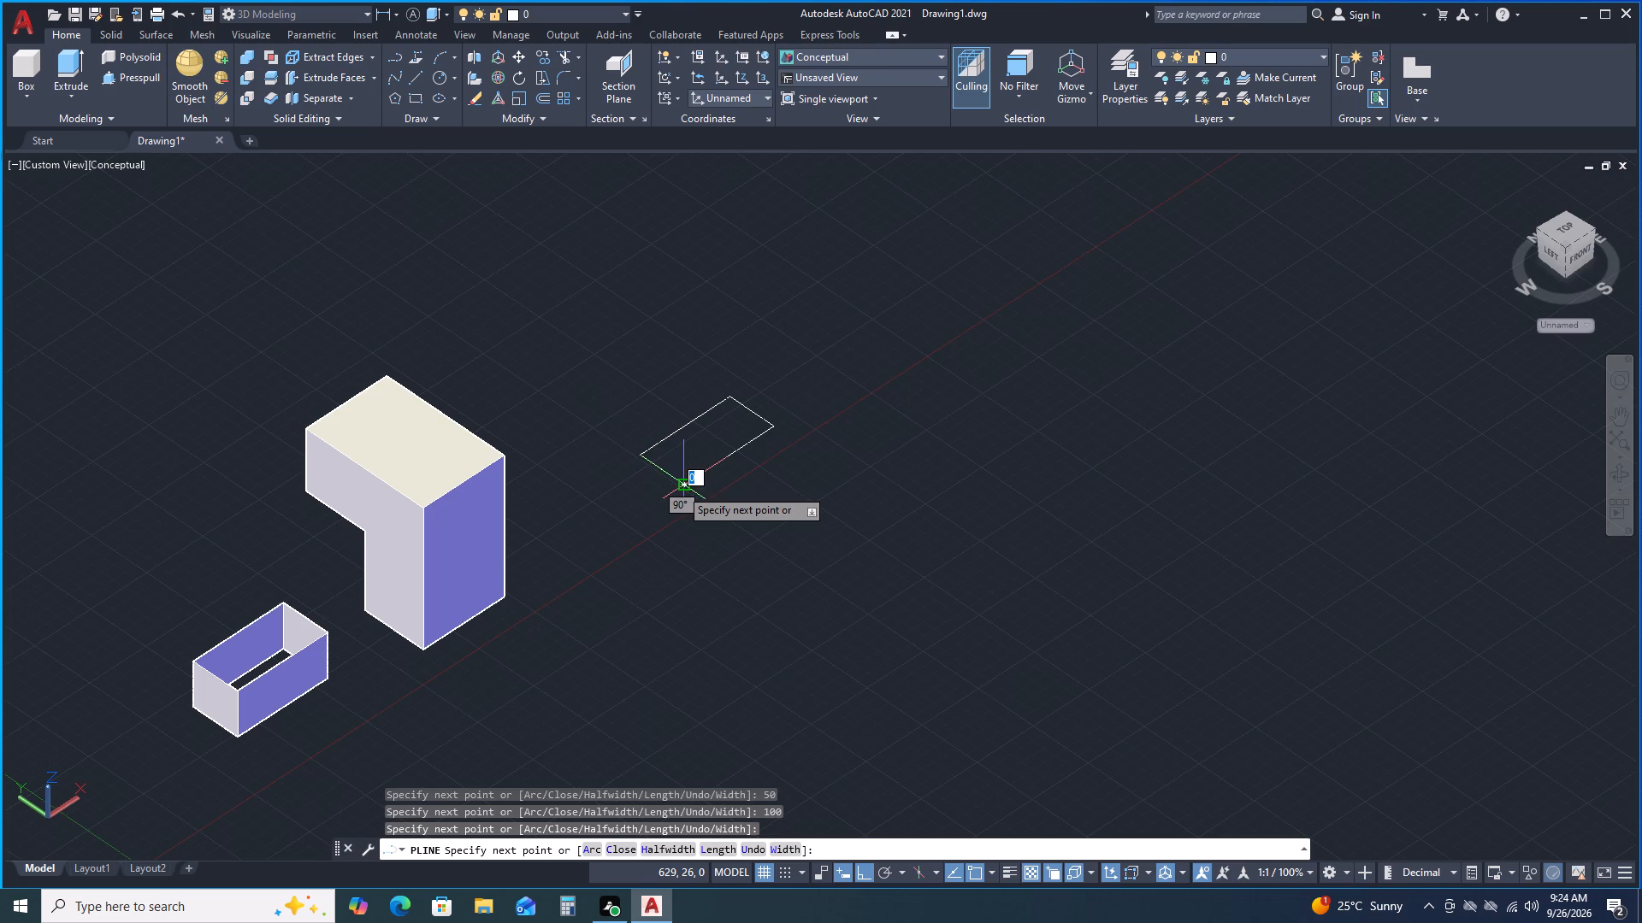
key(space)
Extrude the 100 by 50 mm rectangle upward as a solid with a small negative taper angle, so it widens towards the top.
scroll(737, 438, up, 1)
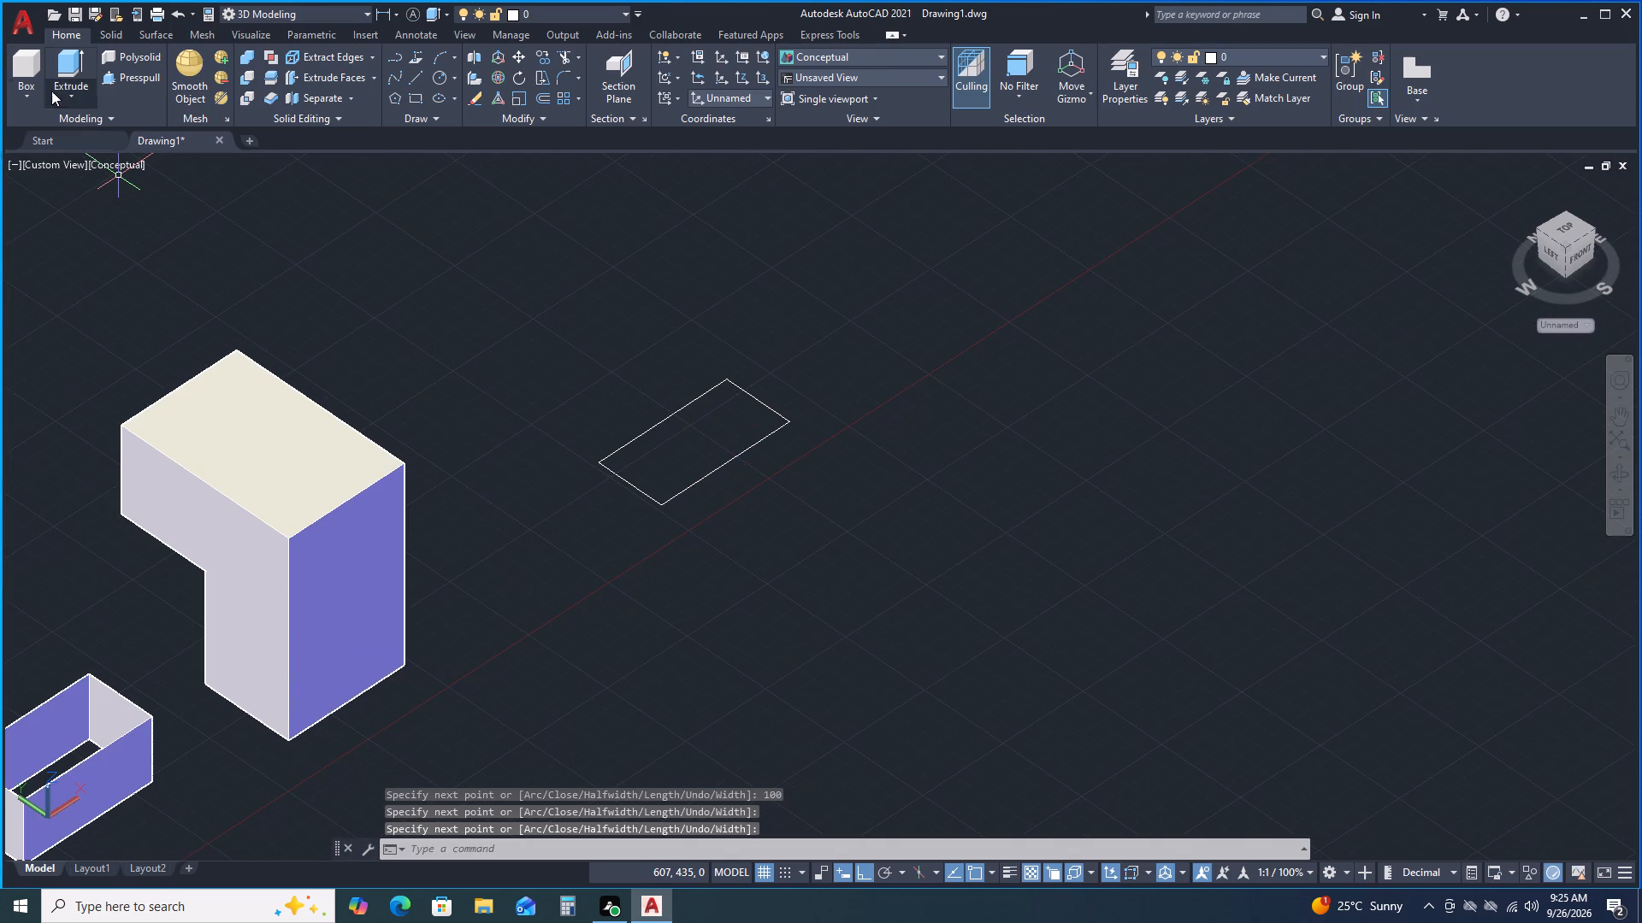
double_click(80, 65)
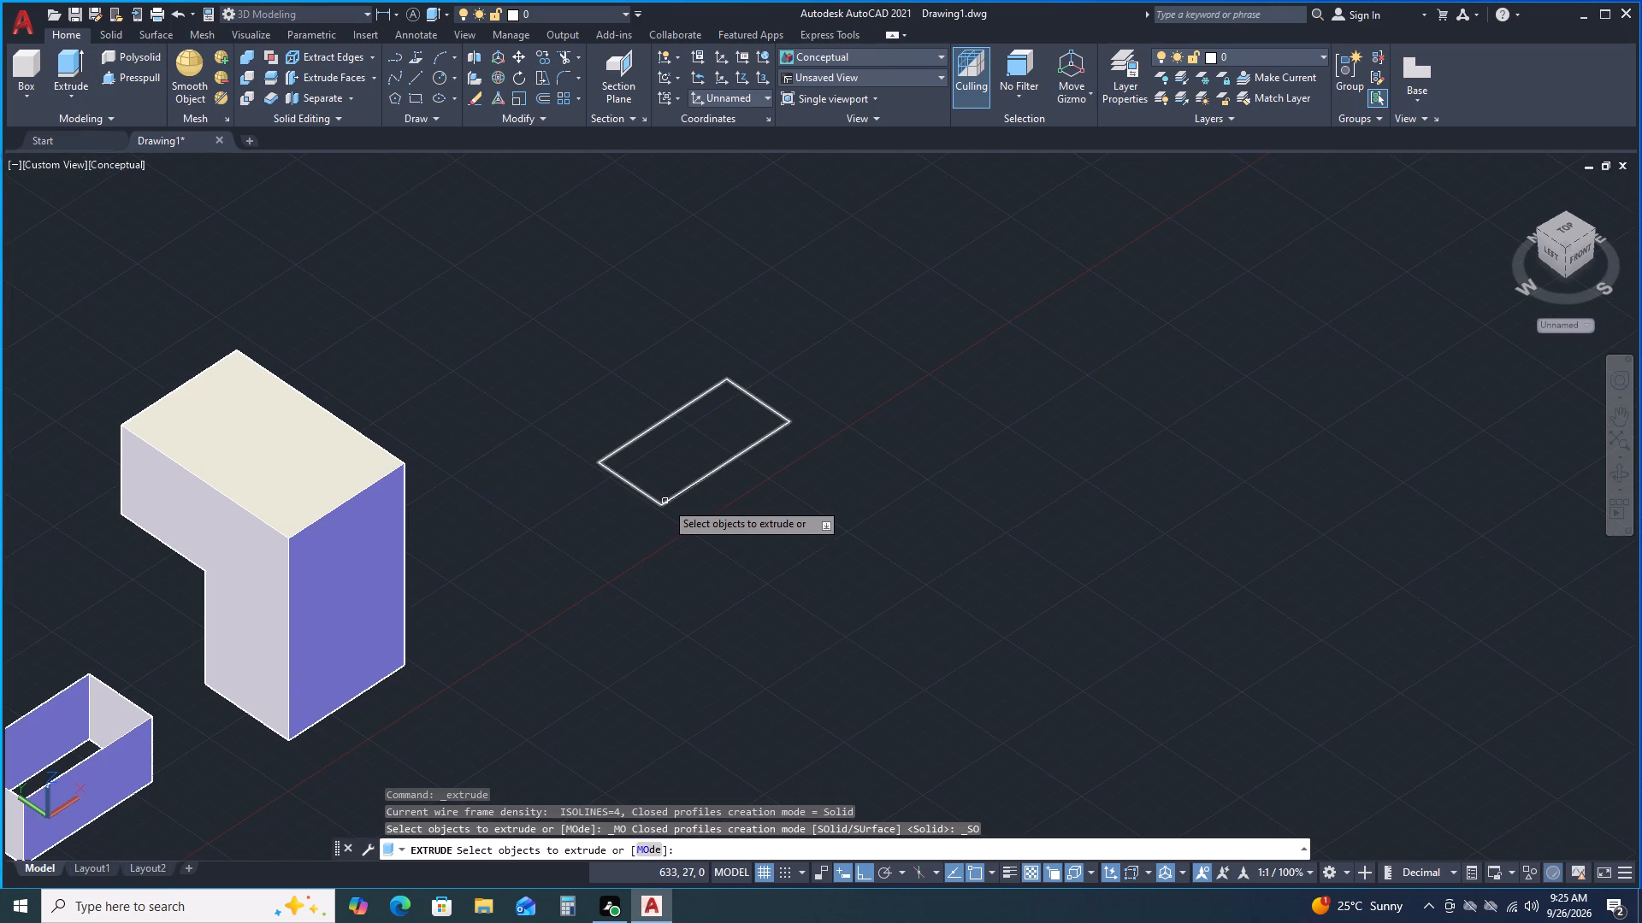
click(668, 502)
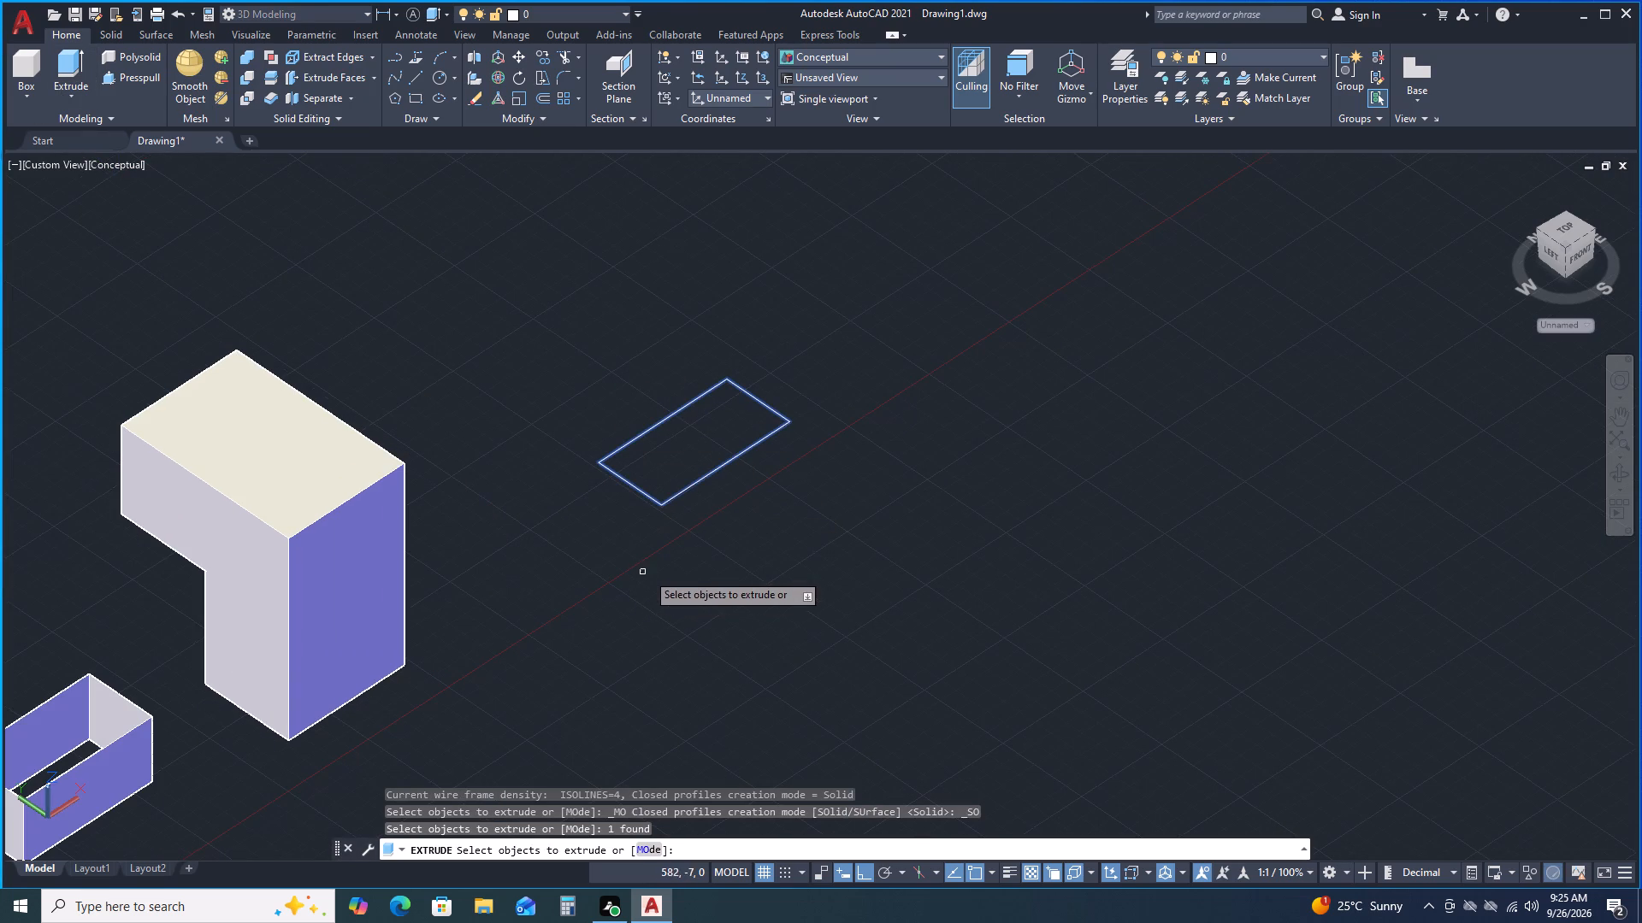
right_click(706, 499)
click(733, 506)
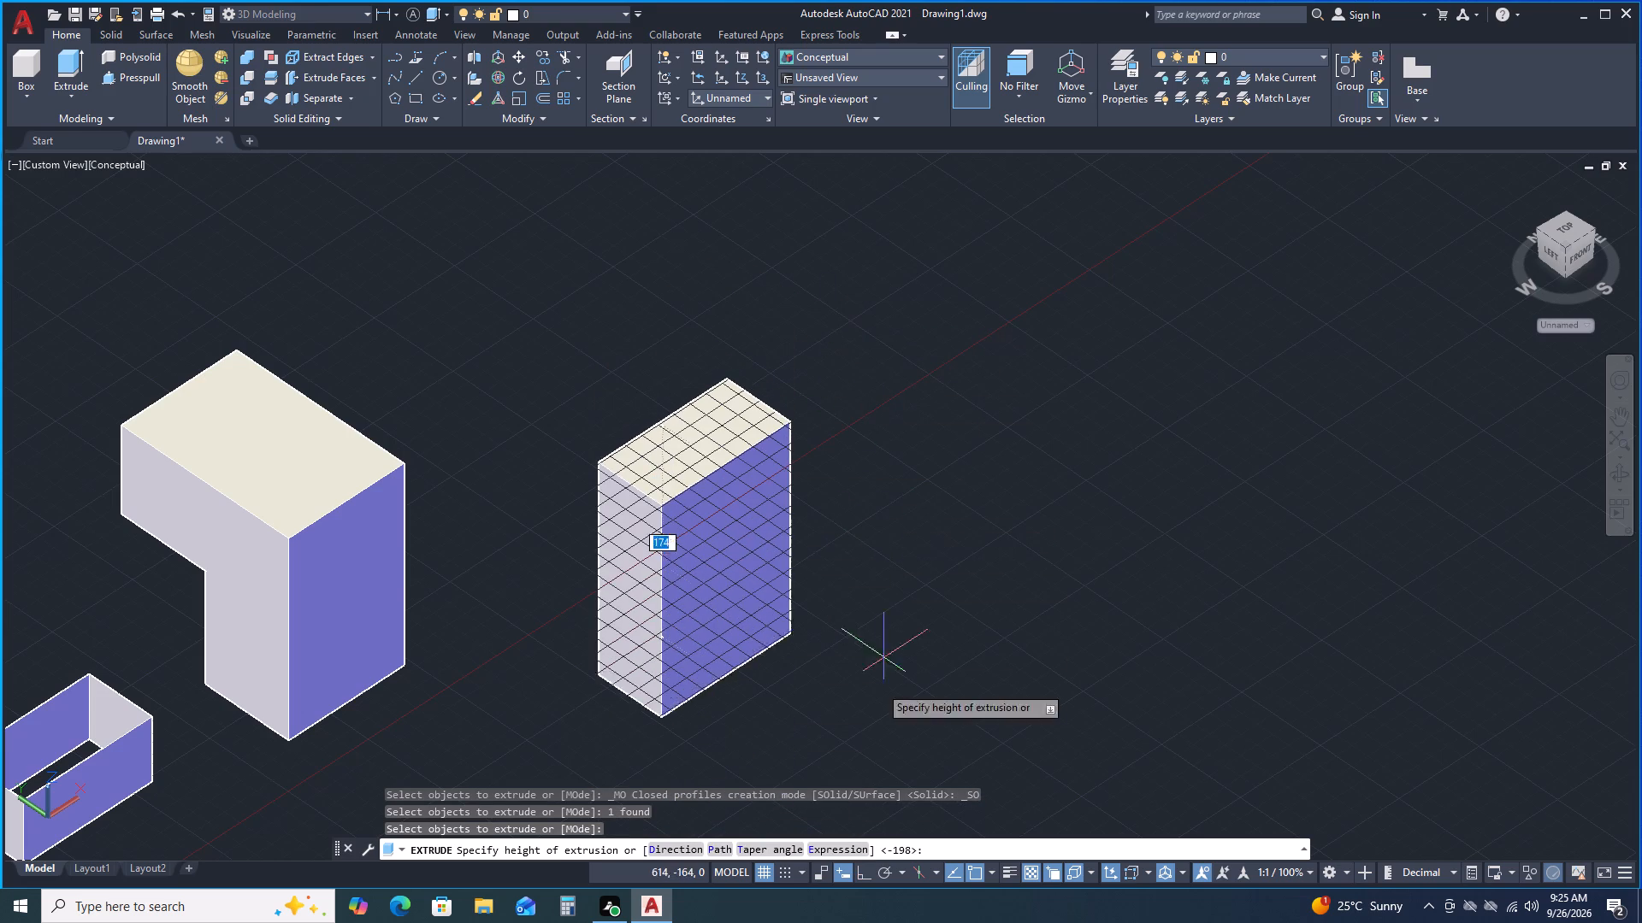
click(752, 848)
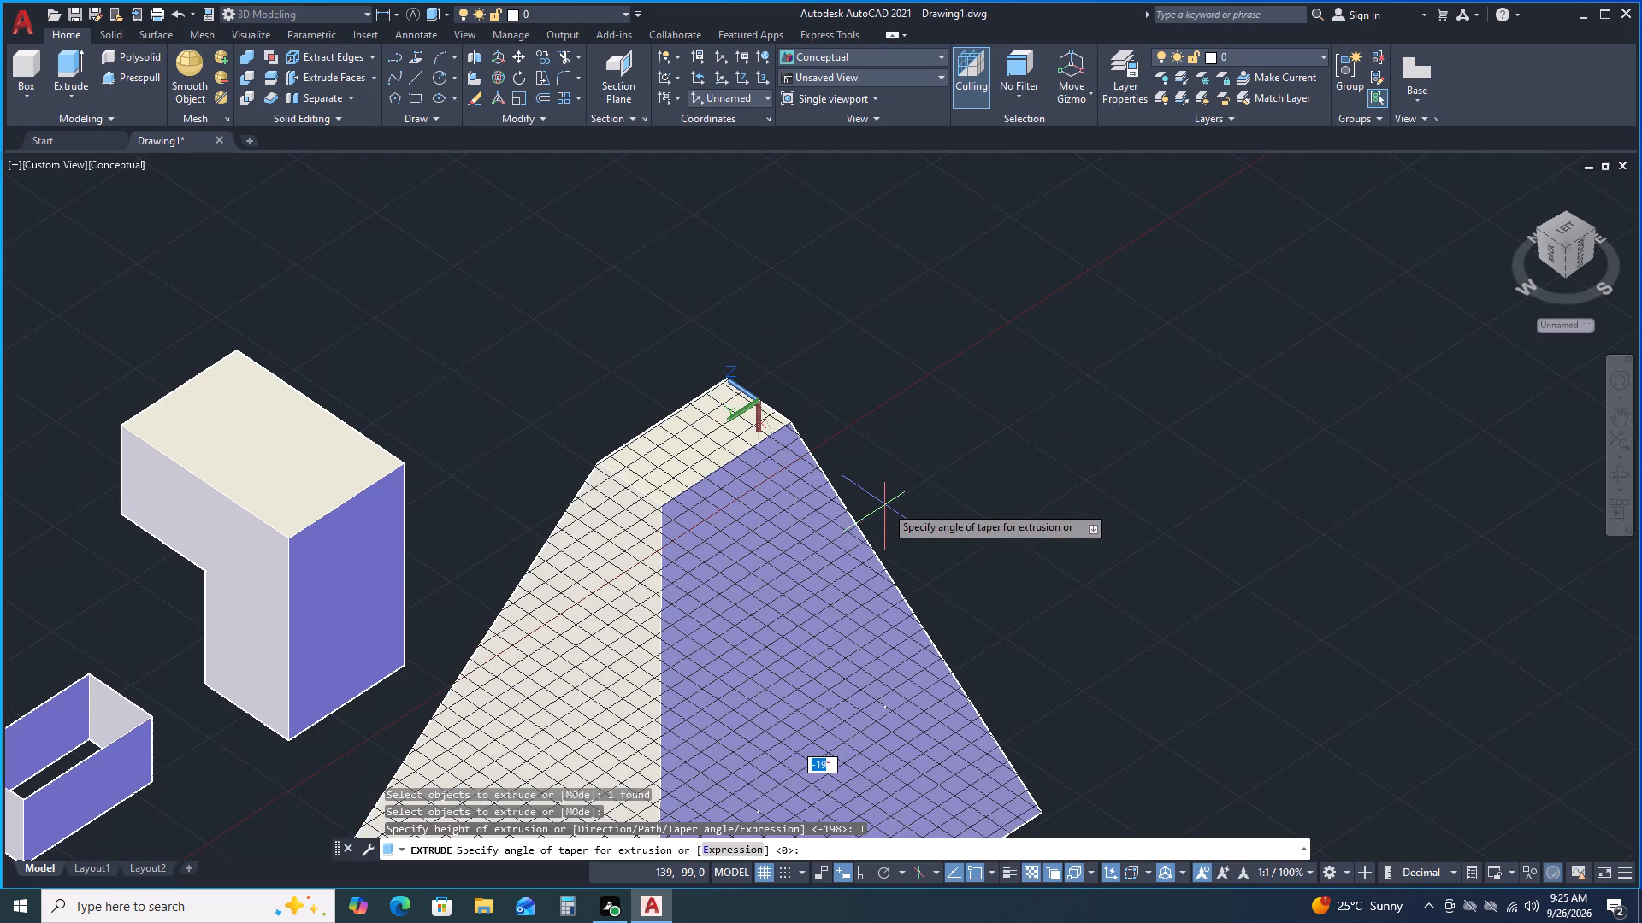
scroll(873, 360, down, 1)
middle_drag(802, 309, 597, 206)
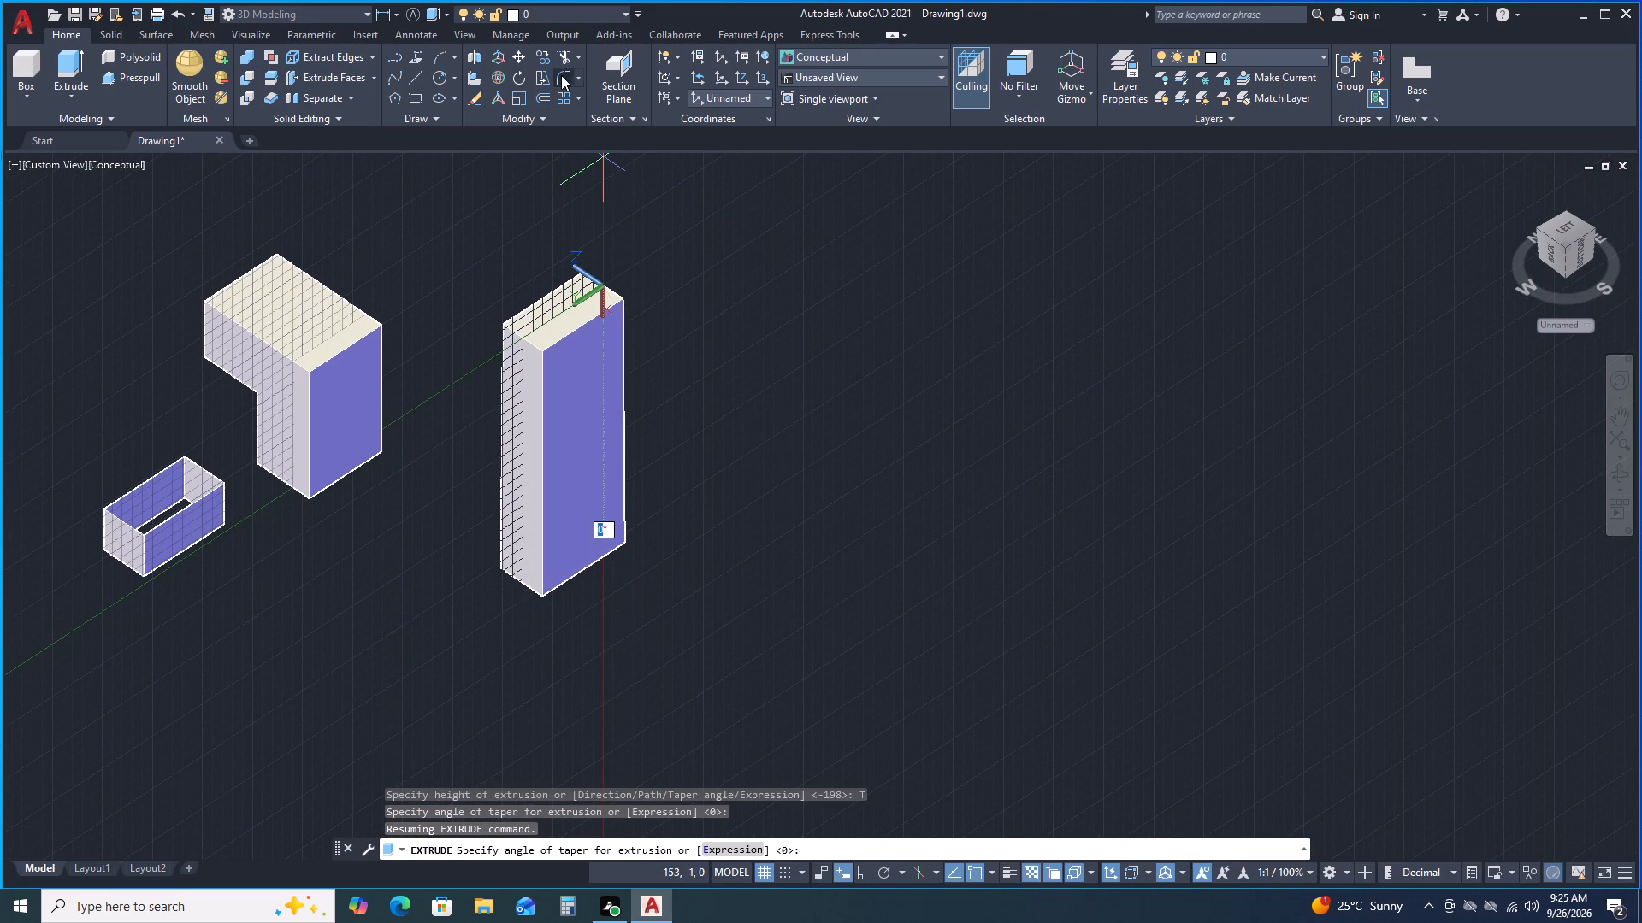
scroll(664, 293, down, 1)
middle_drag(648, 318, 562, 494)
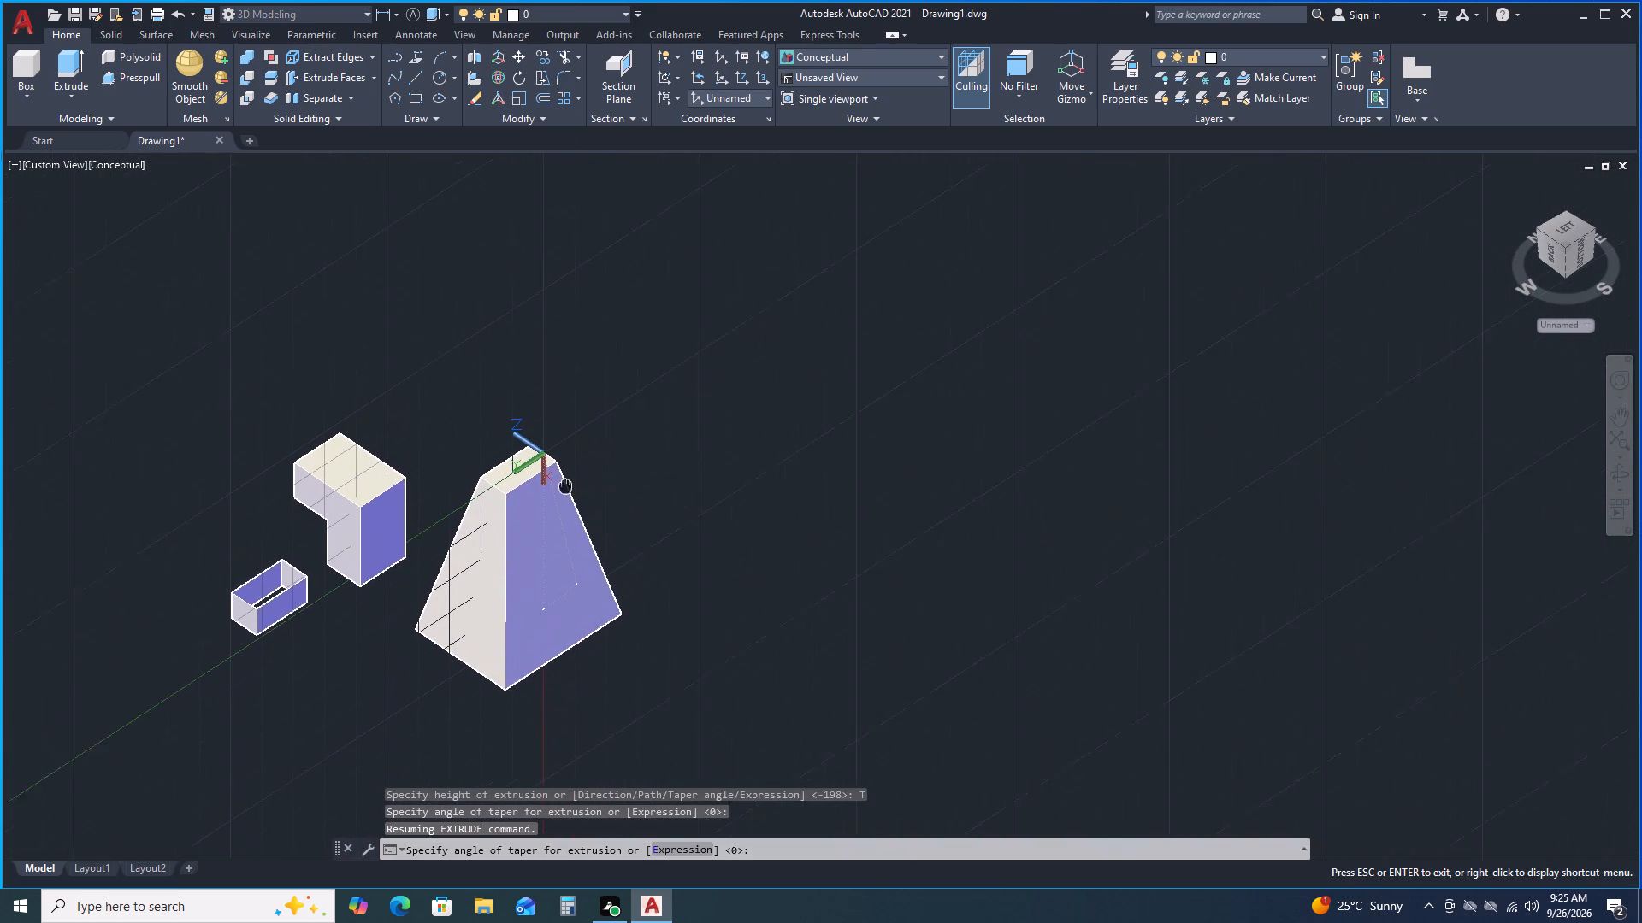
middle_drag(562, 494, 541, 536)
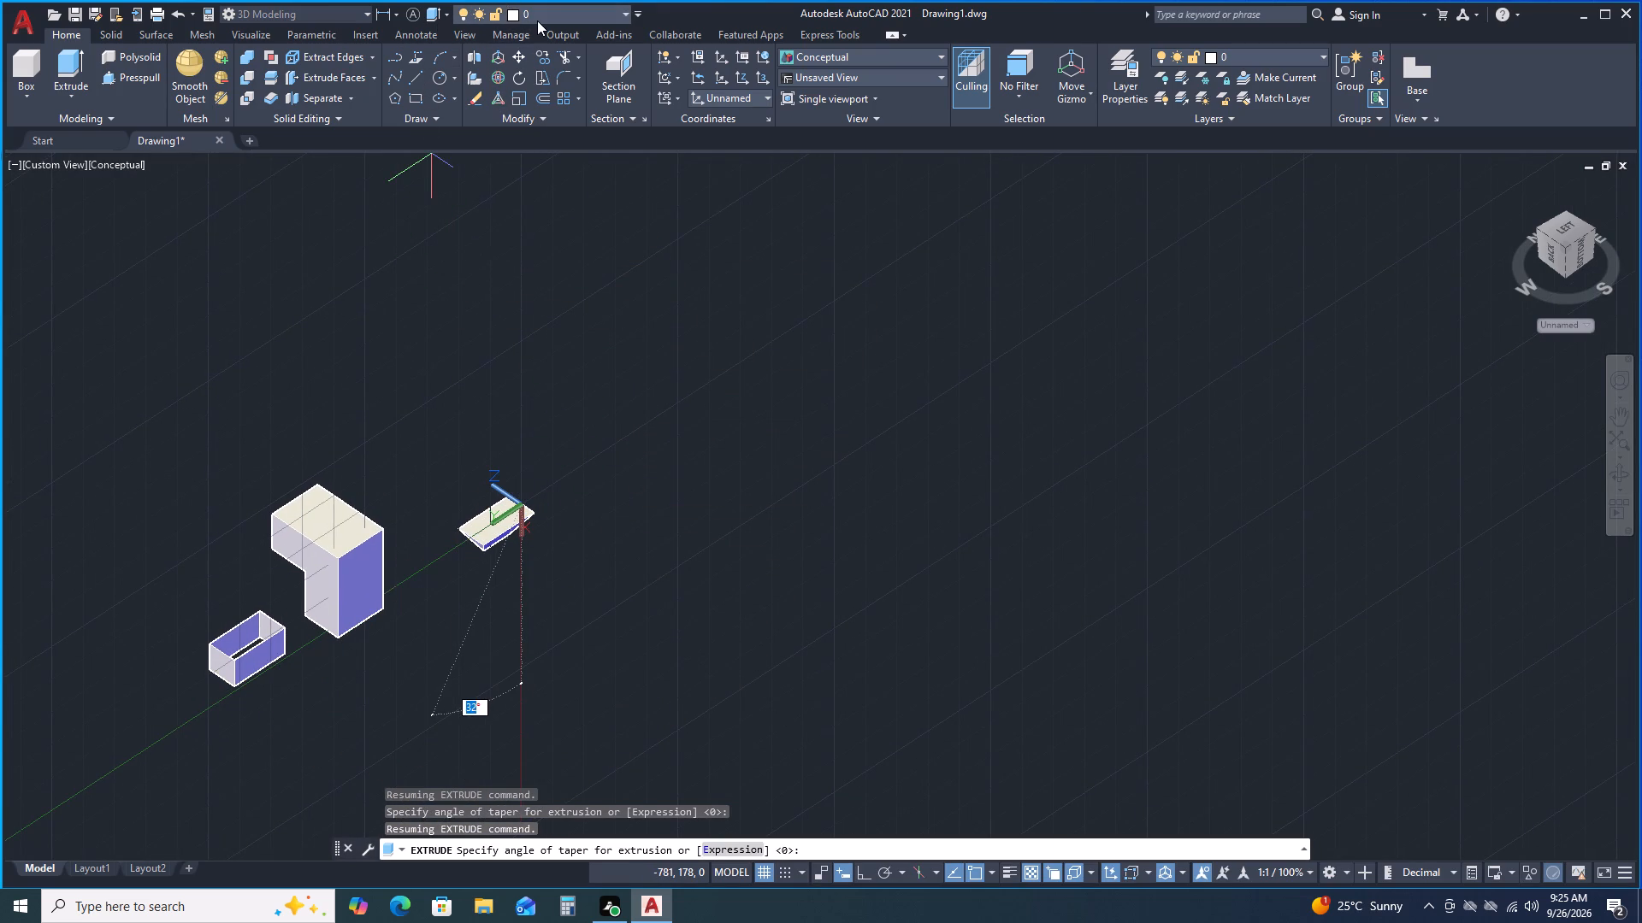
middle_drag(633, 369, 569, 267)
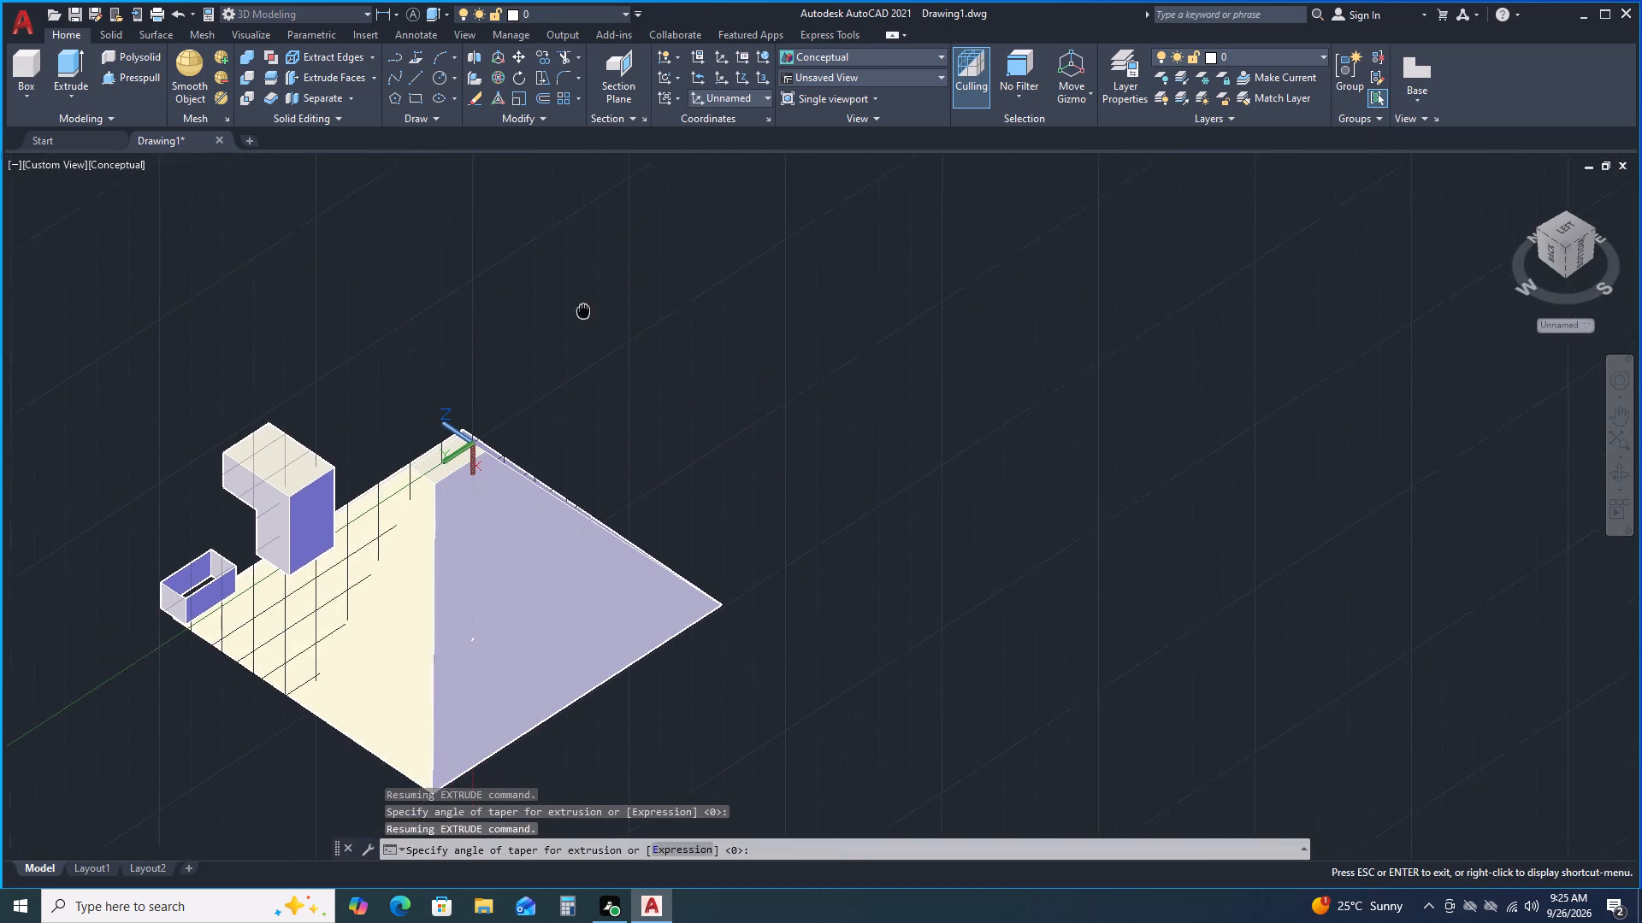
middle_drag(569, 267, 529, 156)
scroll(381, 153, up, 1)
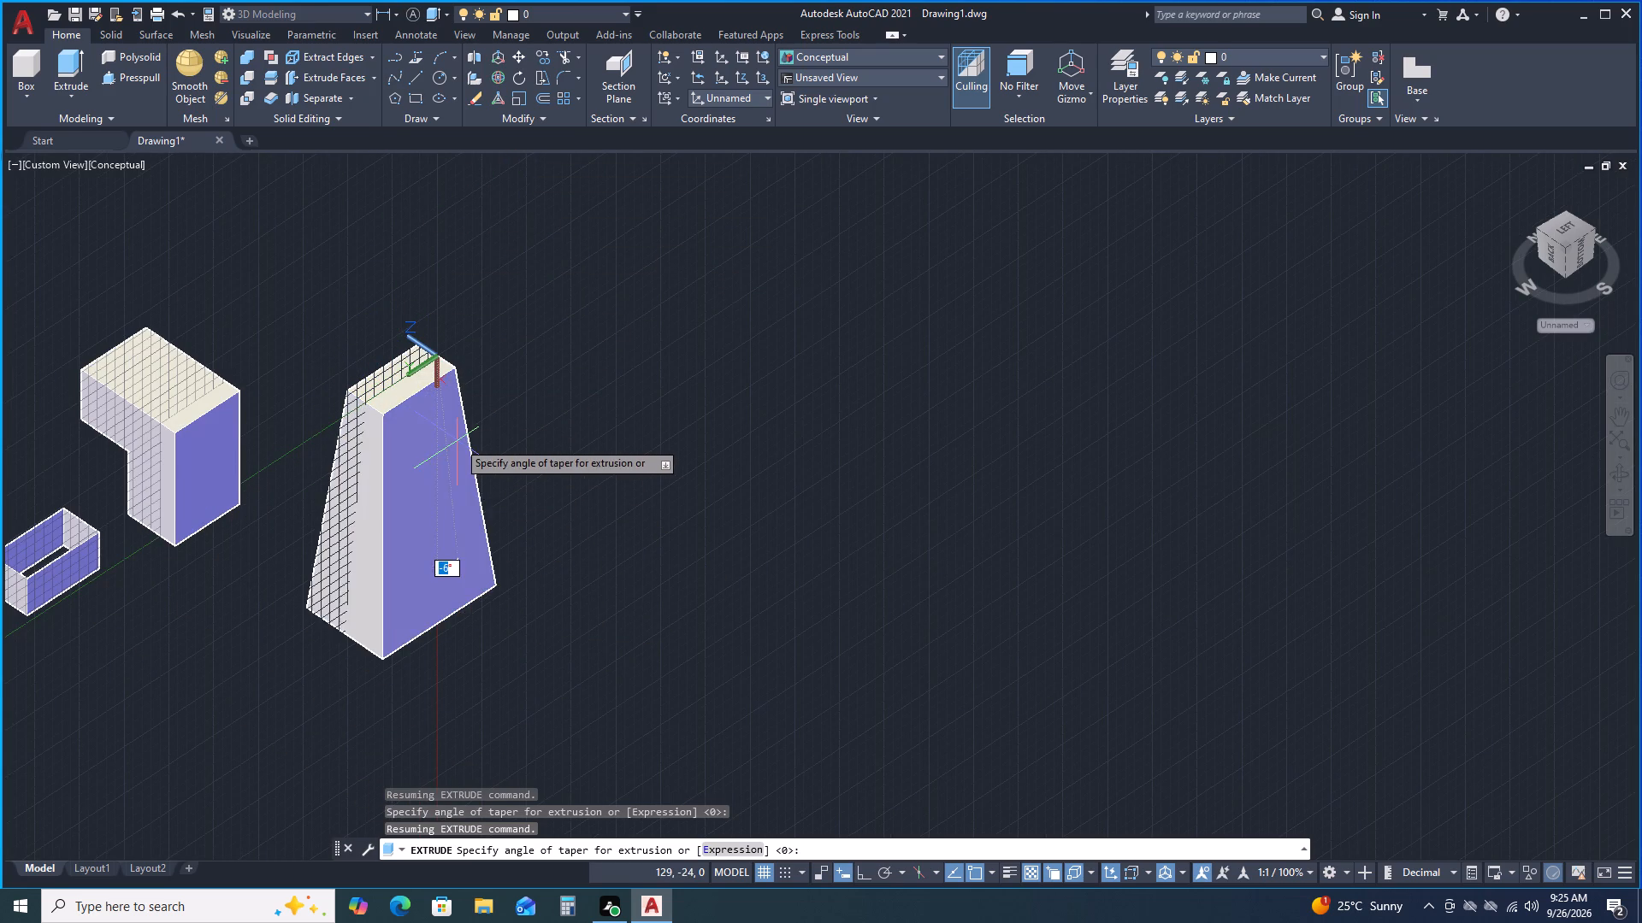
click(470, 424)
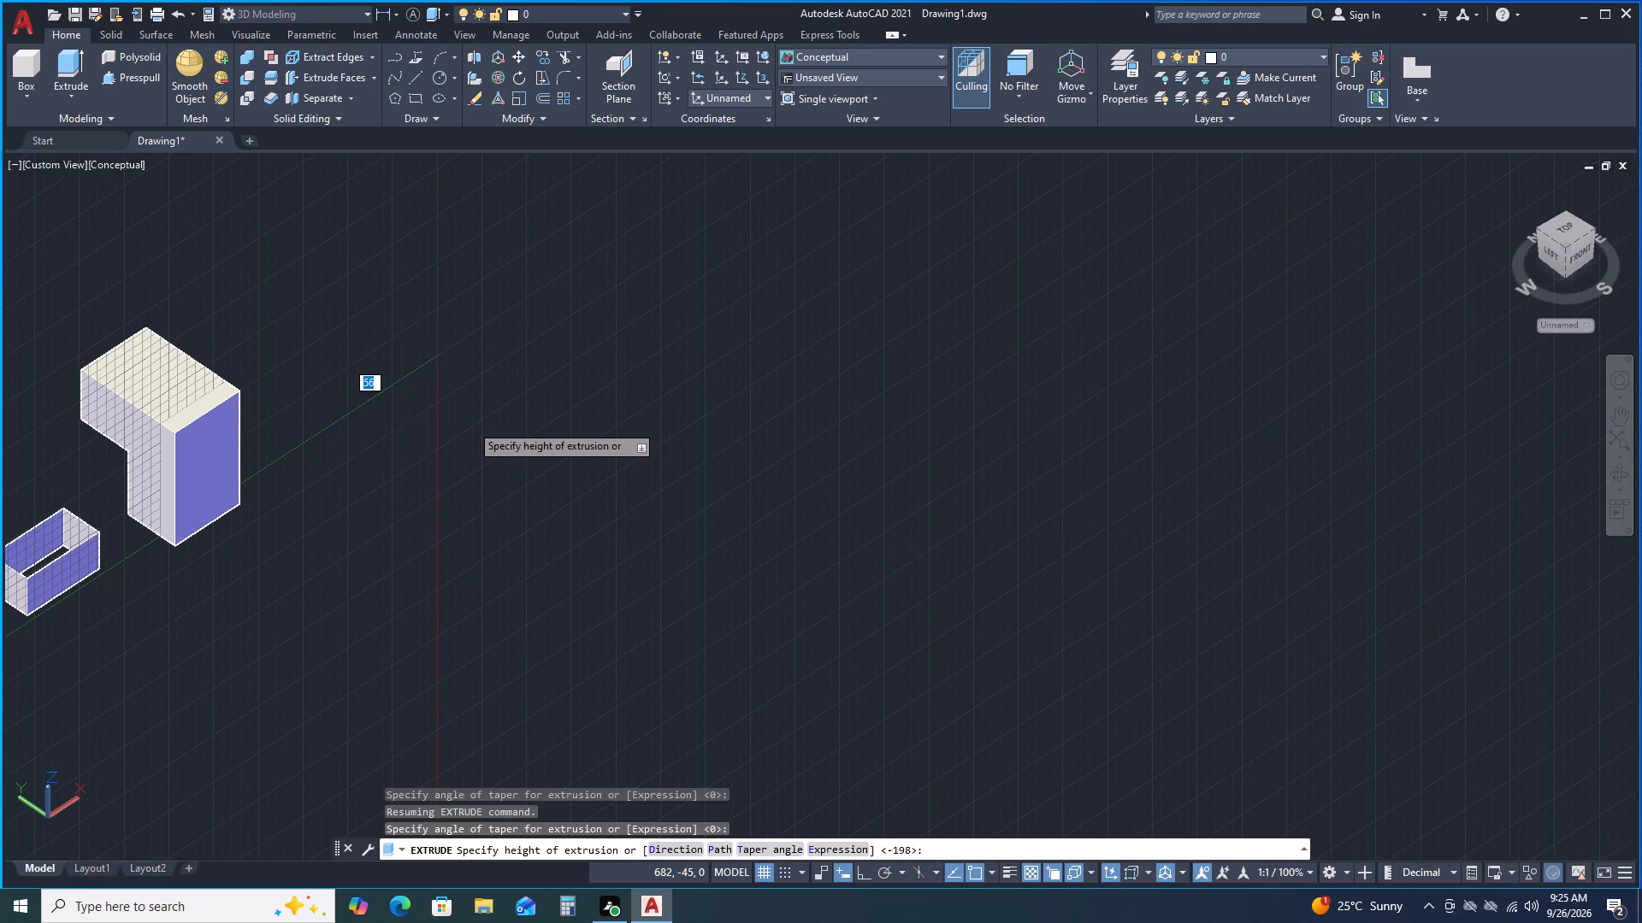
scroll(389, 361, down, 1)
scroll(389, 361, up, 1)
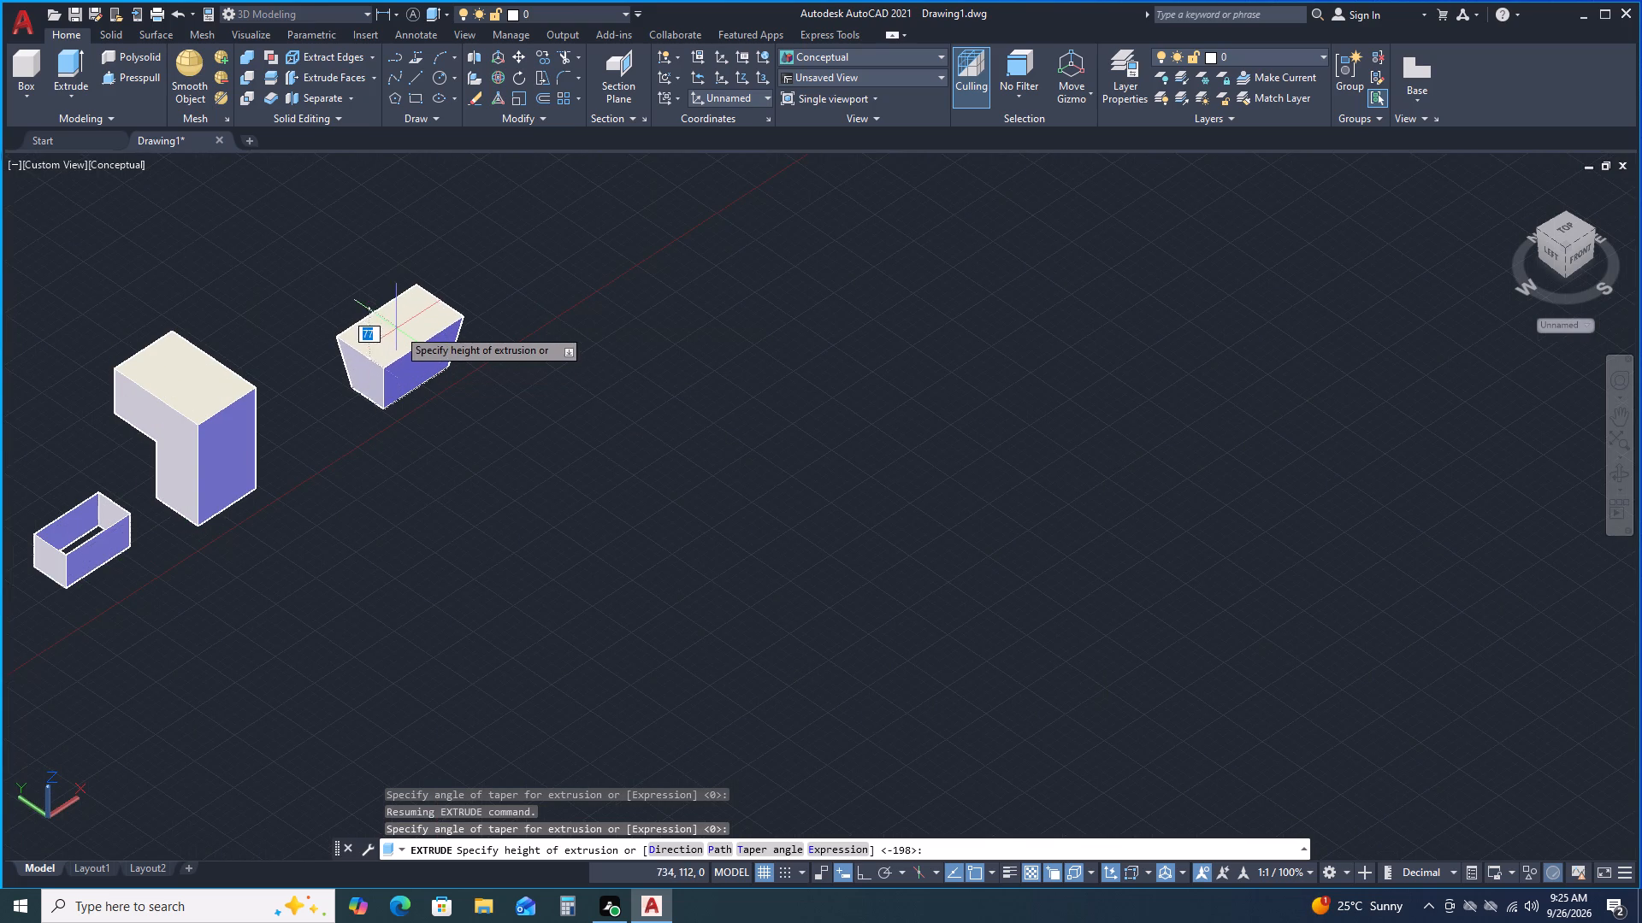
click(397, 305)
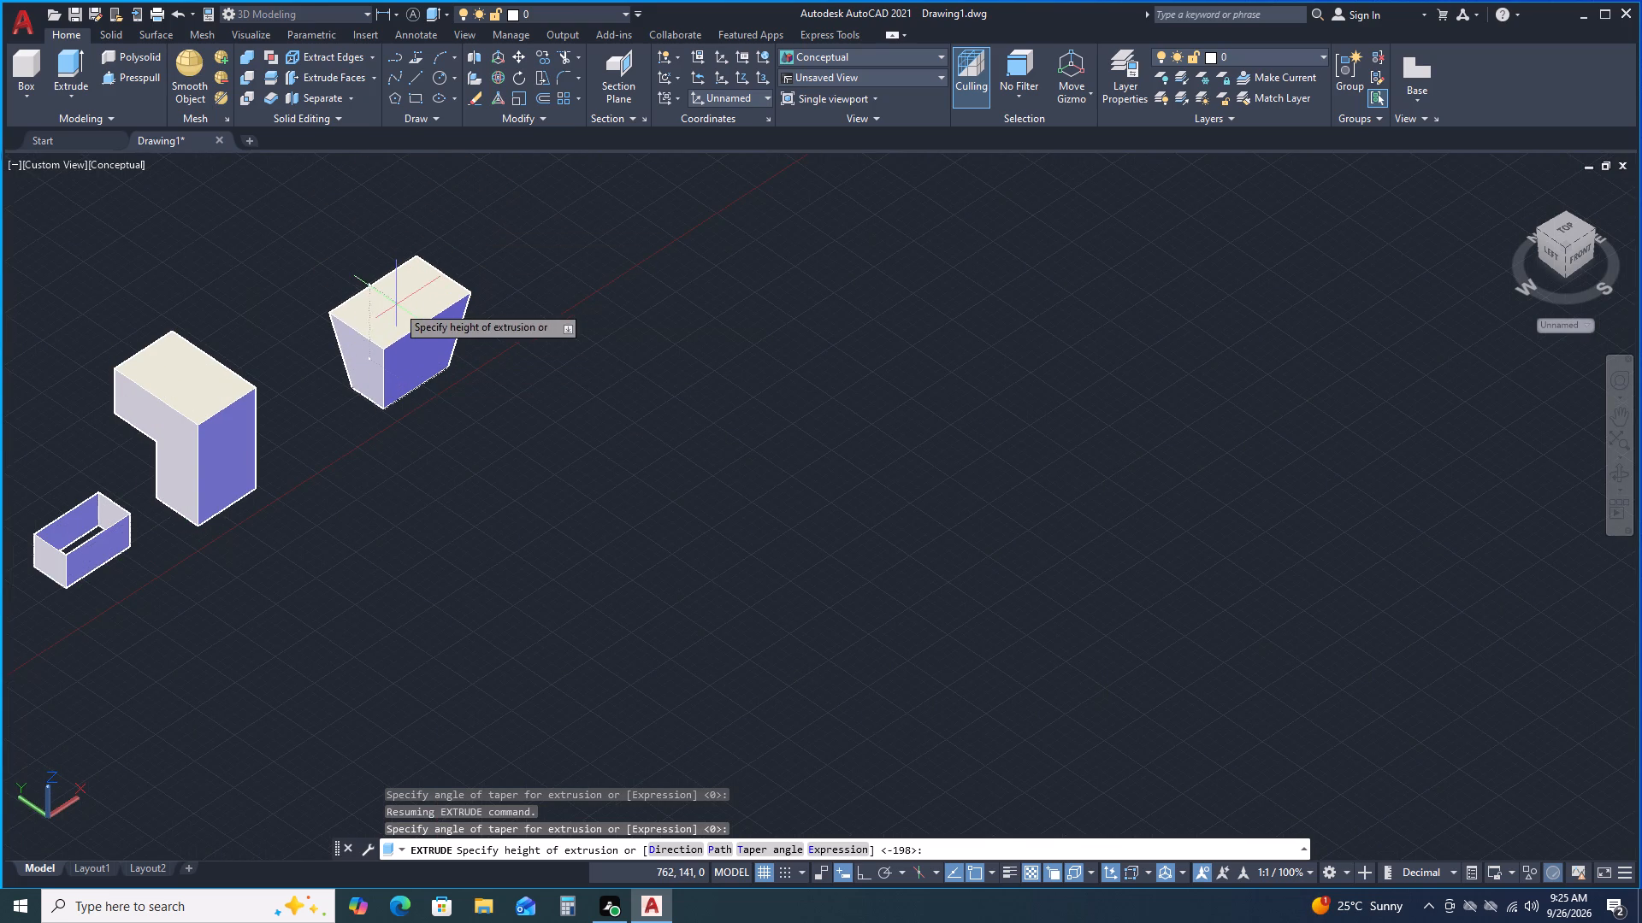
Draw a circle of about 139 mm radius on the ground plane, beyond the tapered solid along X.
scroll(537, 432, down, 1)
middle_drag(537, 432, 588, 446)
scroll(588, 420, up, 1)
scroll(588, 420, down, 1)
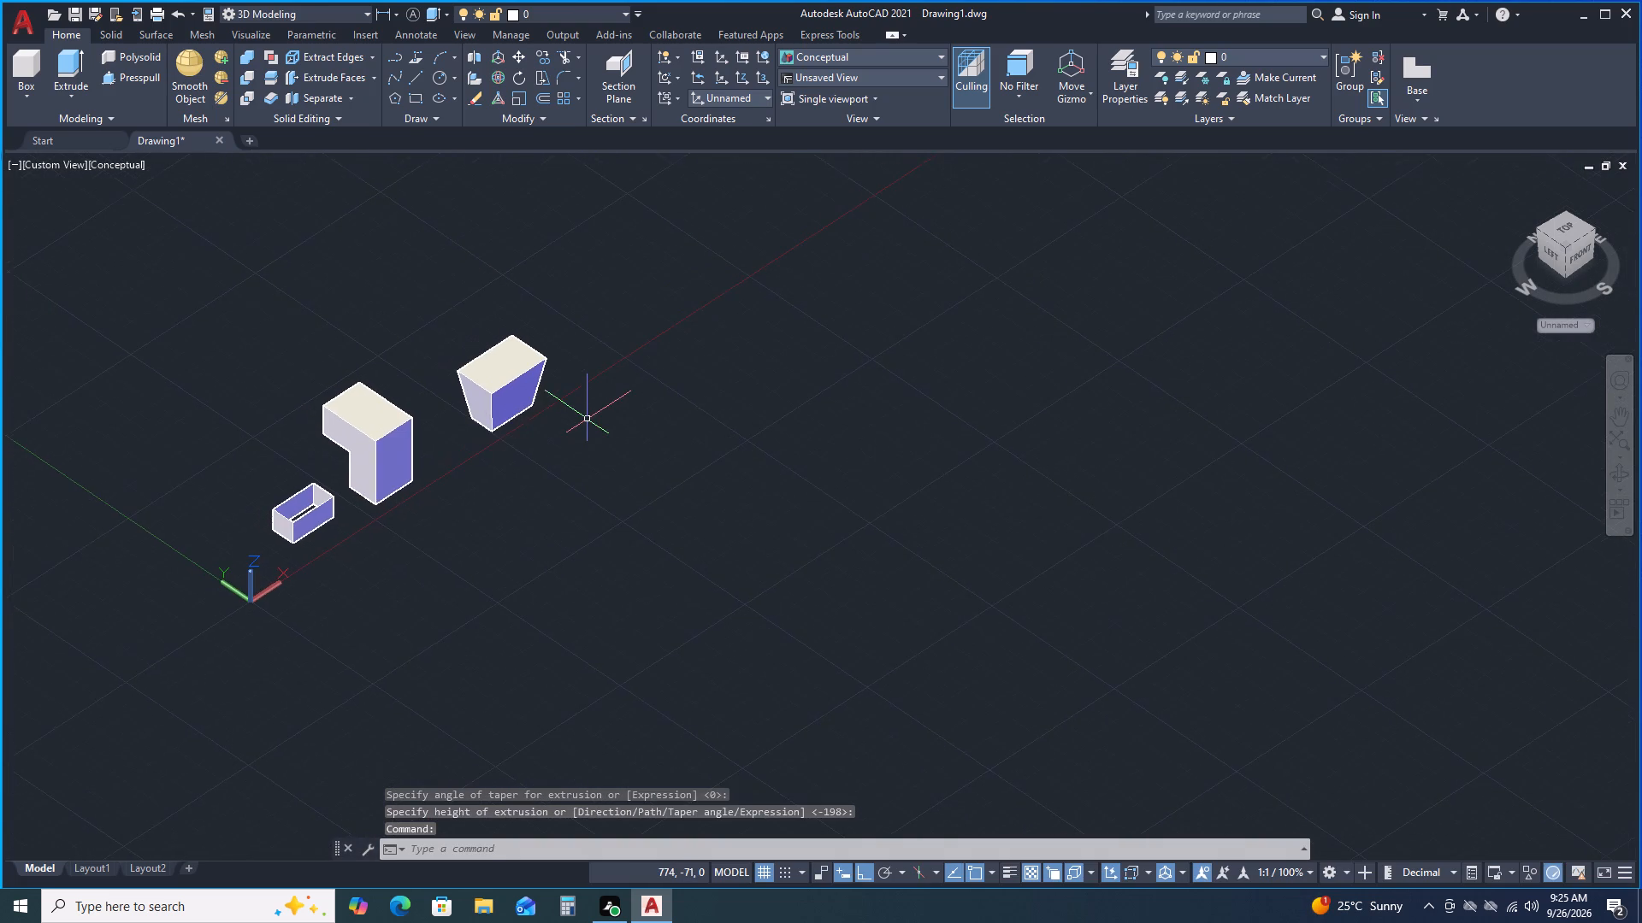
scroll(594, 401, up, 2)
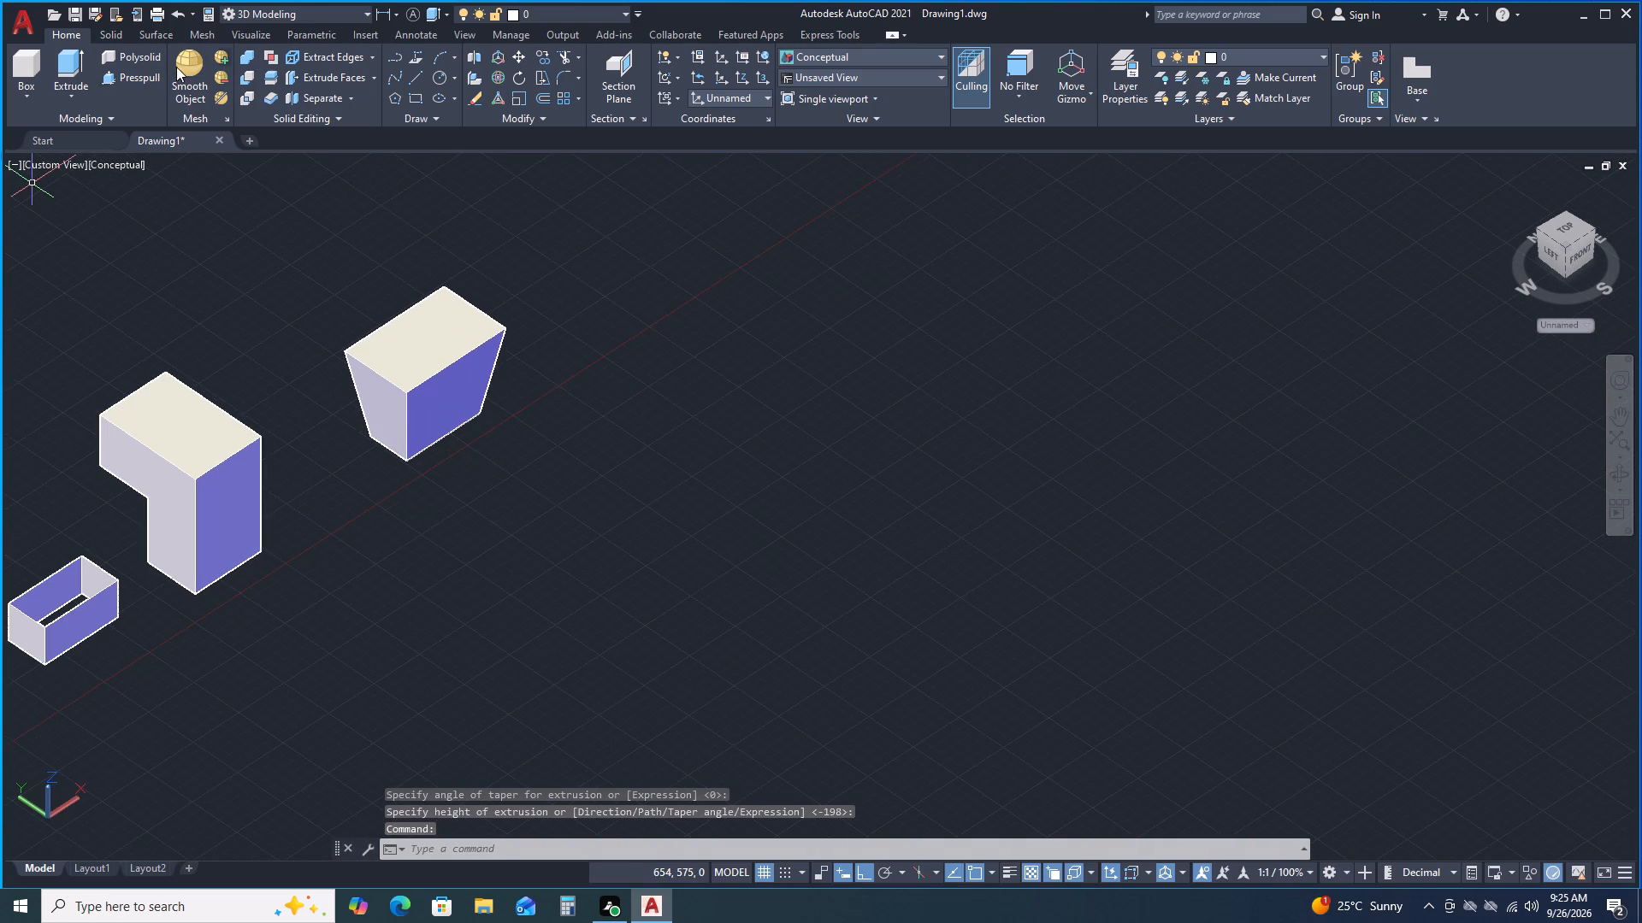
click(437, 75)
scroll(822, 361, down, 1)
middle_drag(763, 366, 610, 441)
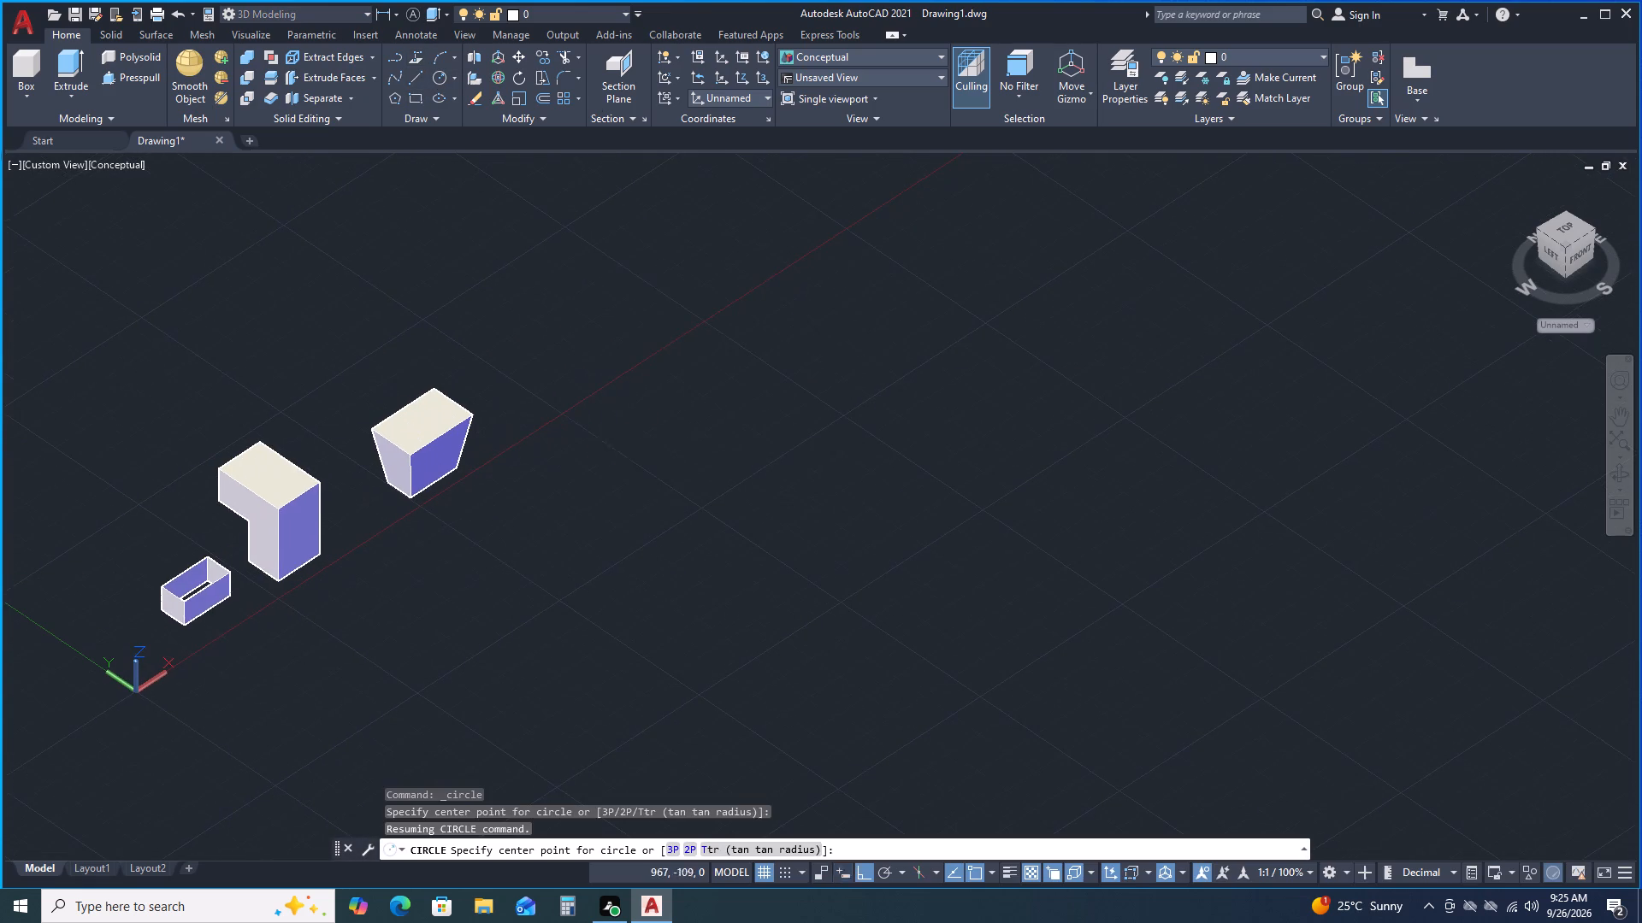
click(700, 299)
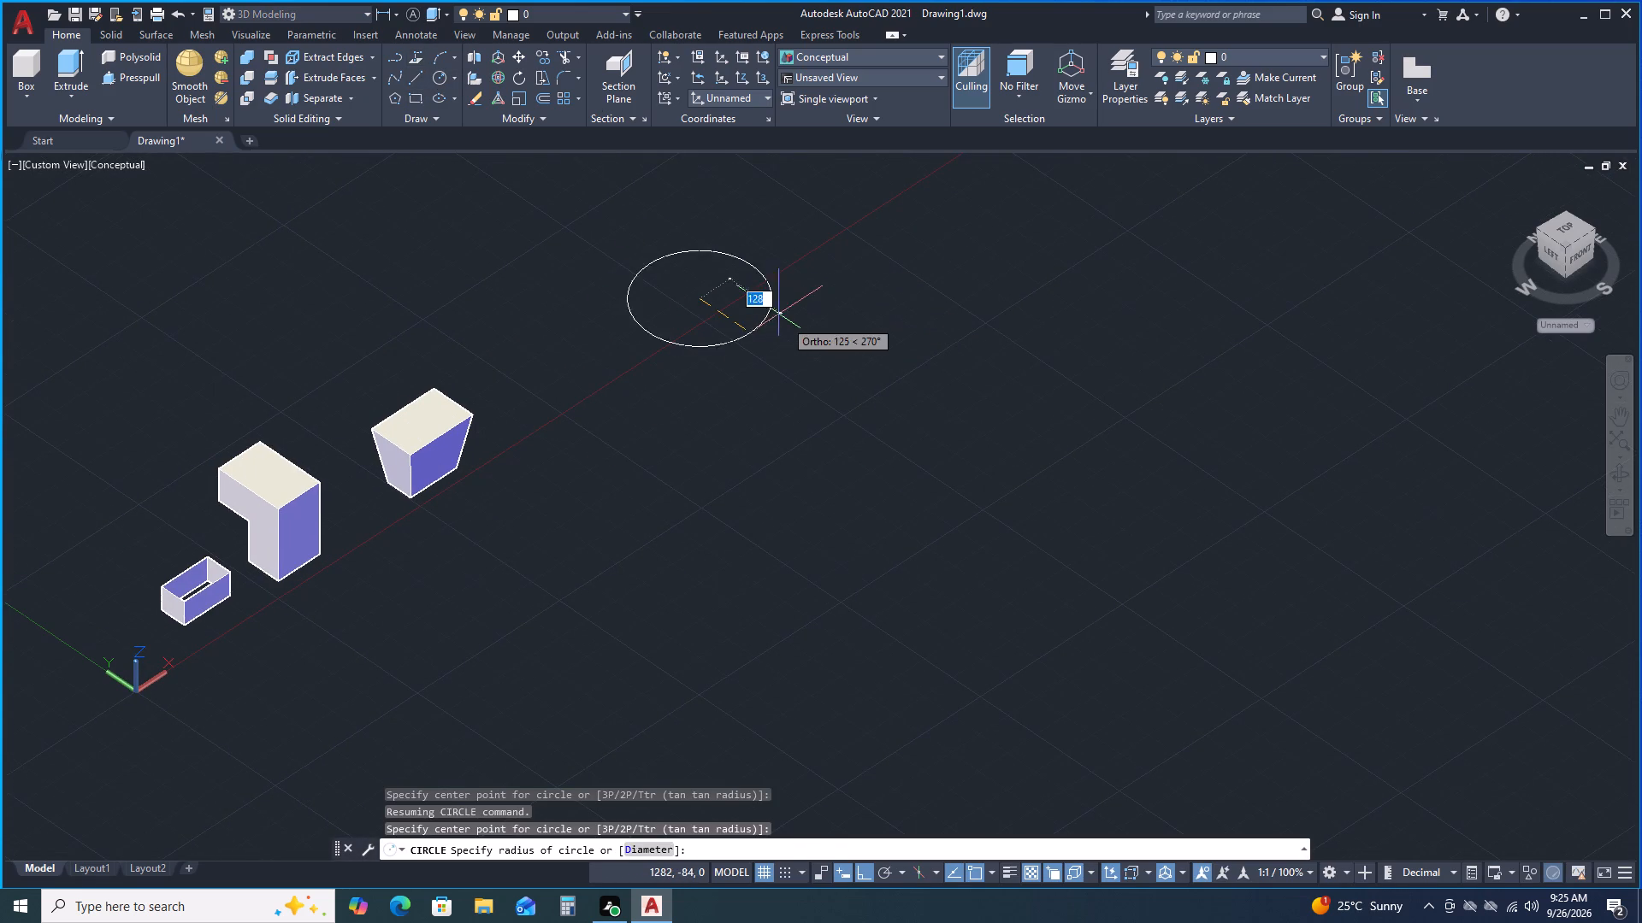
click(788, 324)
Draw a larger circle of about 287 mm radius, centred about 446 mm directly above the first circle's centre.
scroll(775, 284, down, 2)
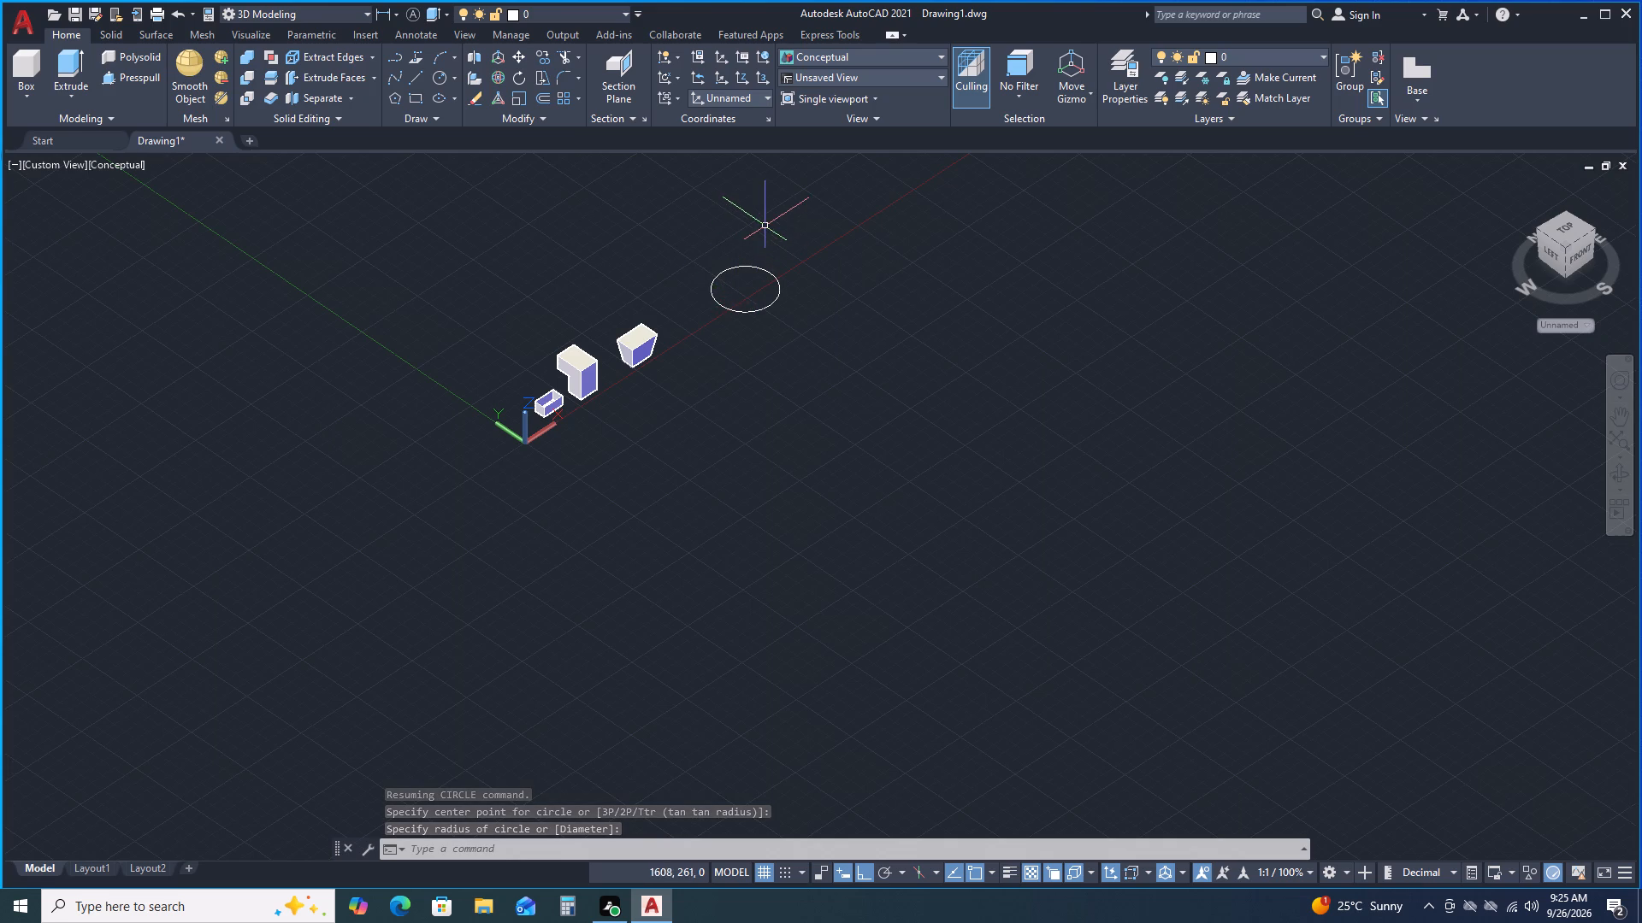
click(741, 237)
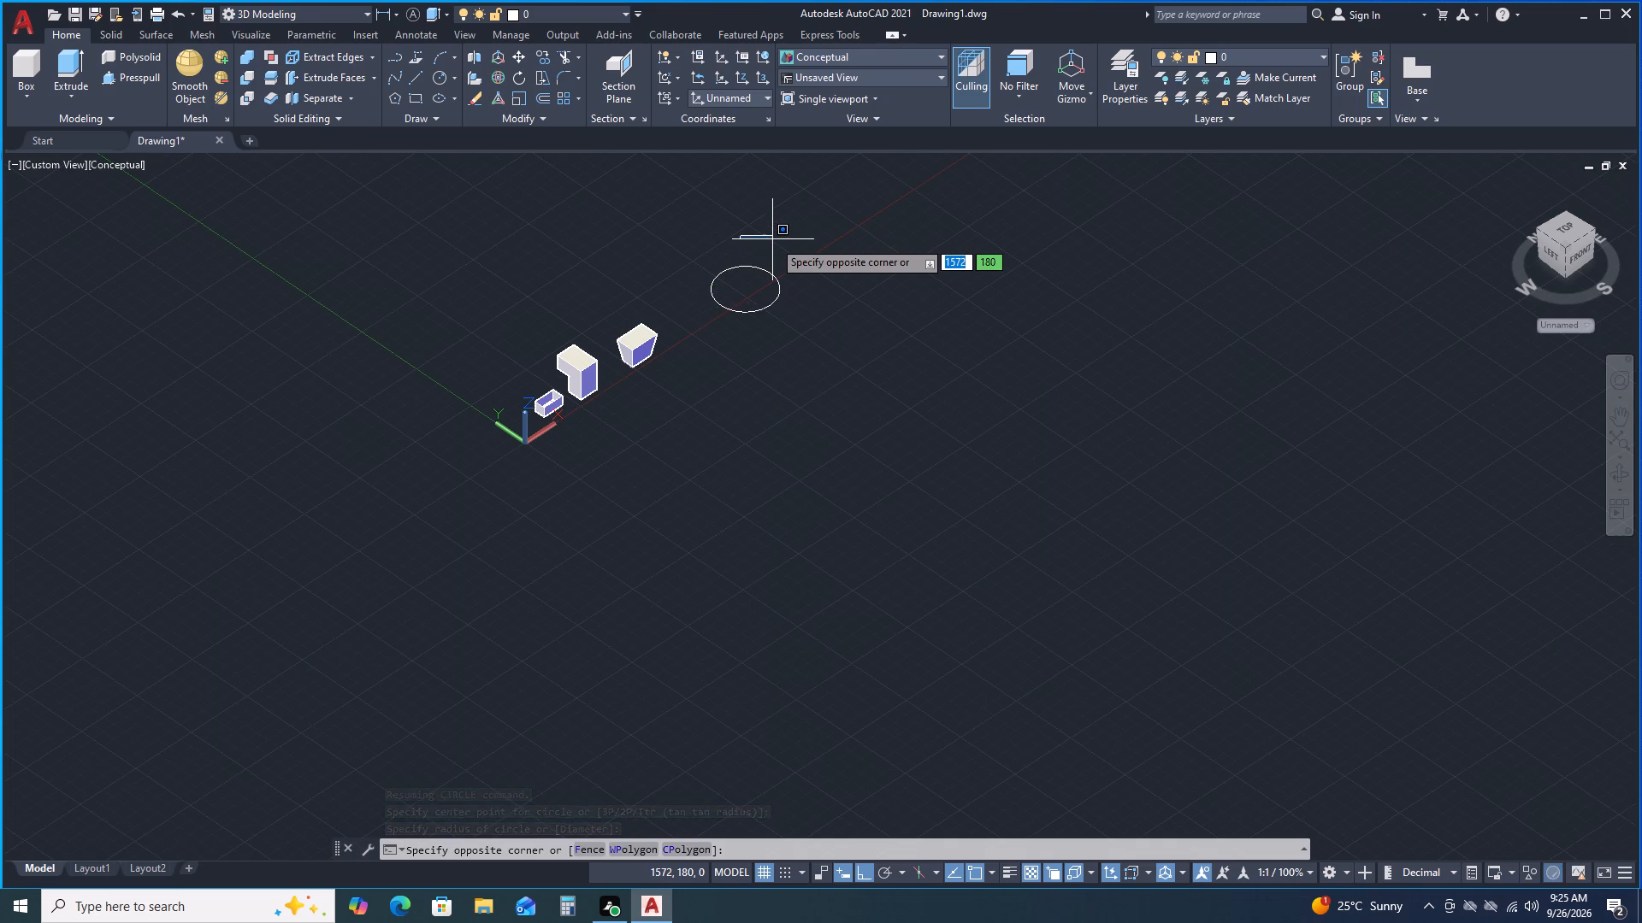
key(Escape)
key(space)
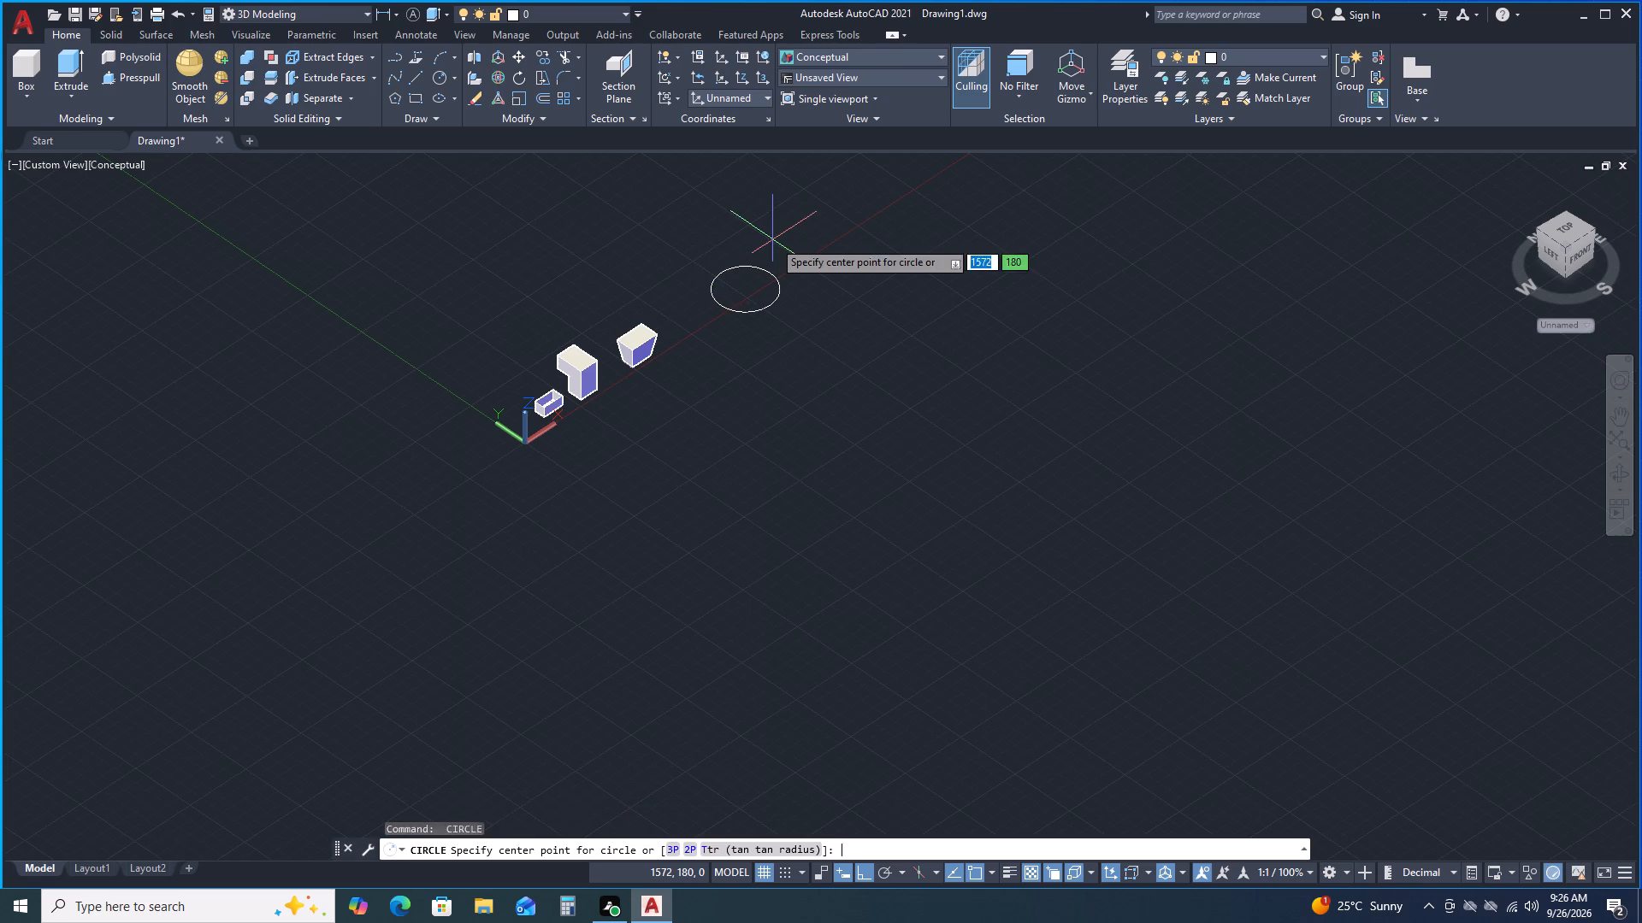
key(space)
key(Escape)
key(space)
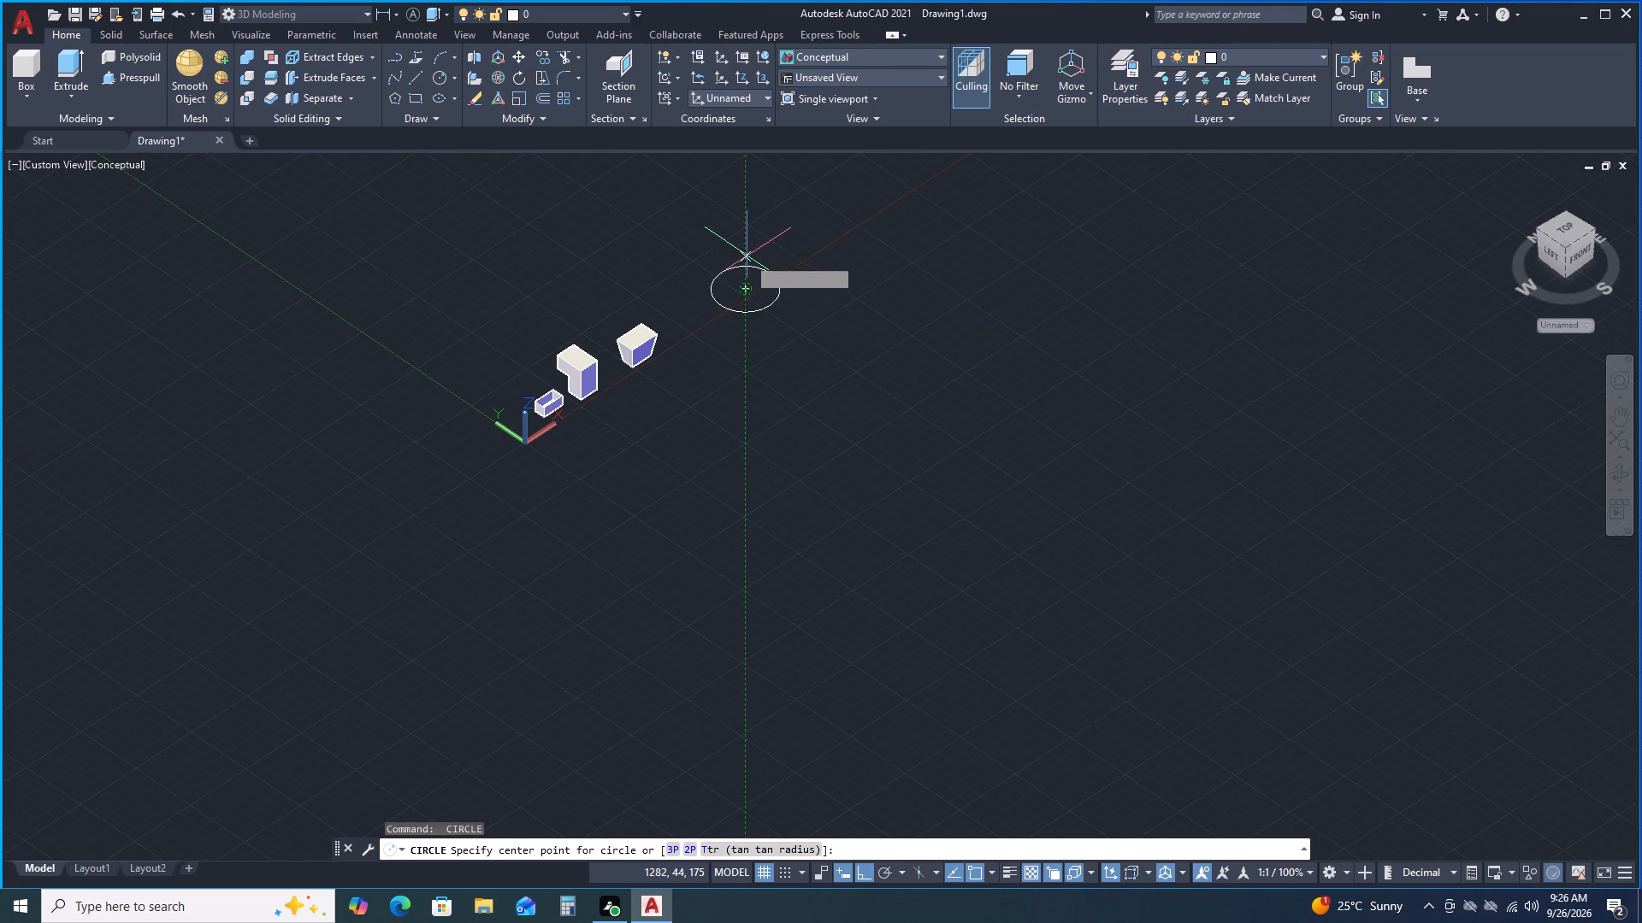
click(747, 207)
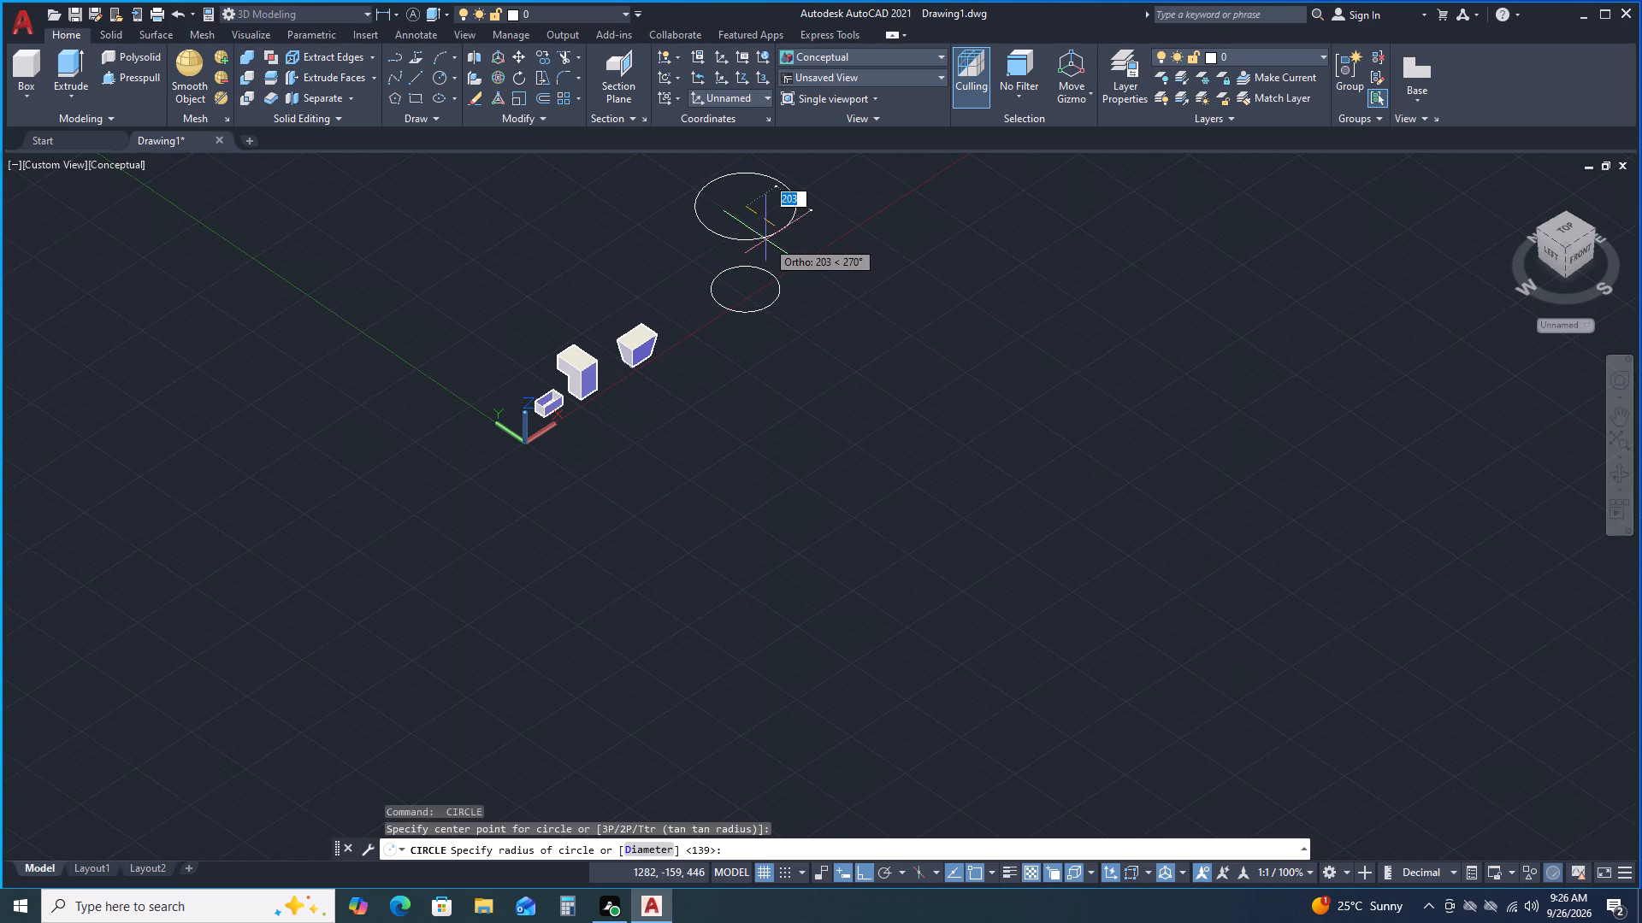
click(782, 250)
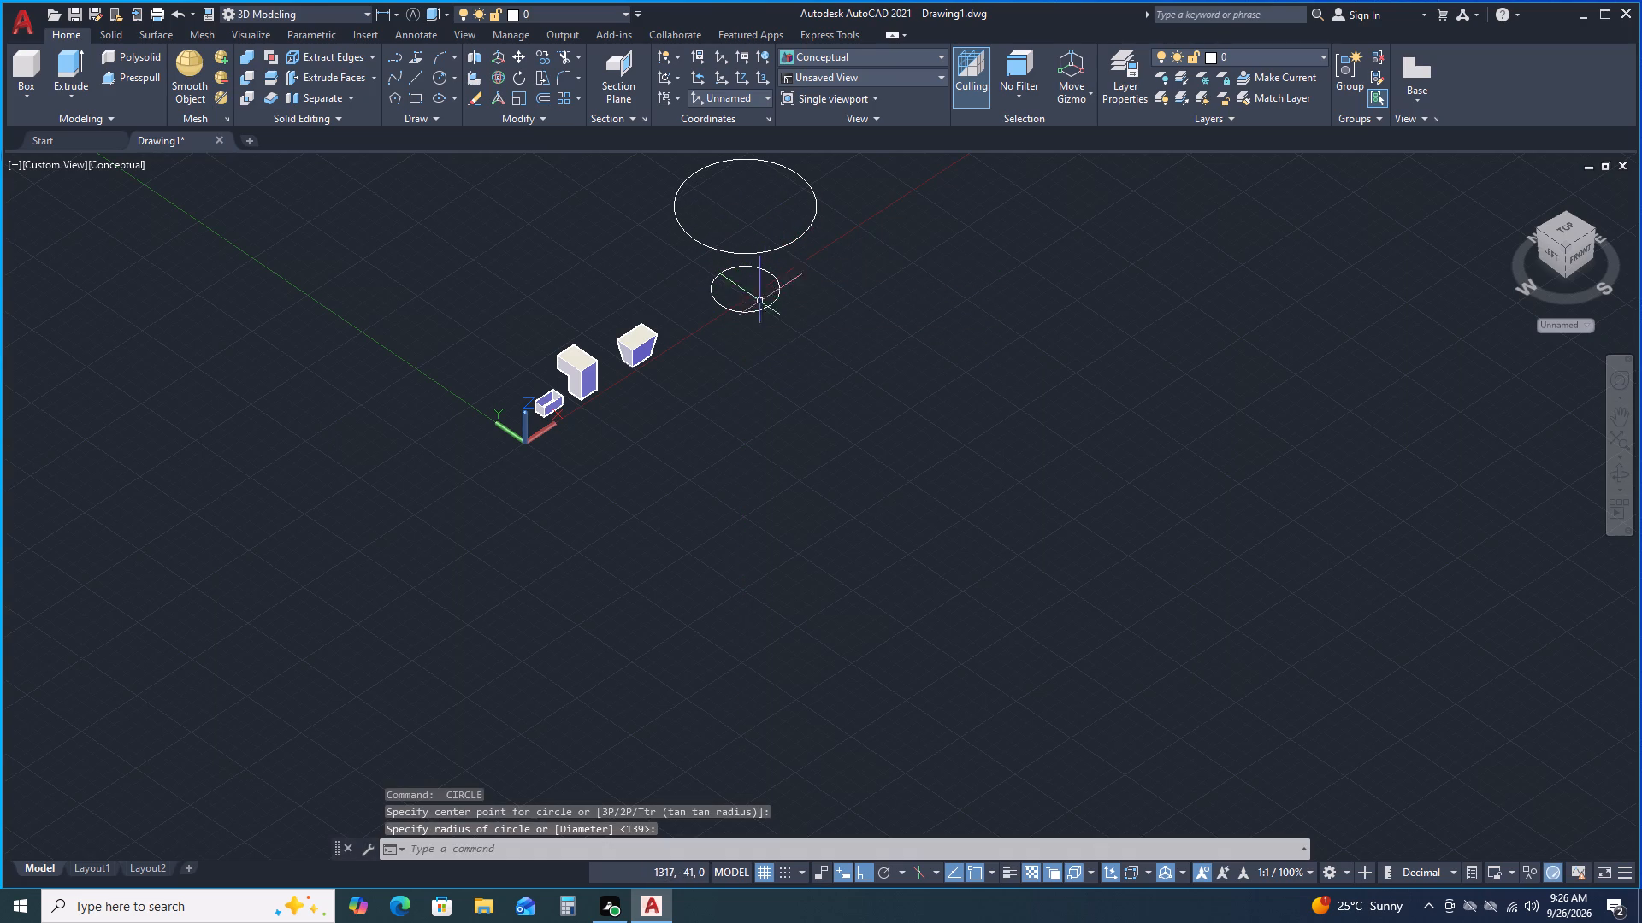
Draw a third circle, larger than the ground-plane one, centred about 450 mm directly below its centre.
key(space)
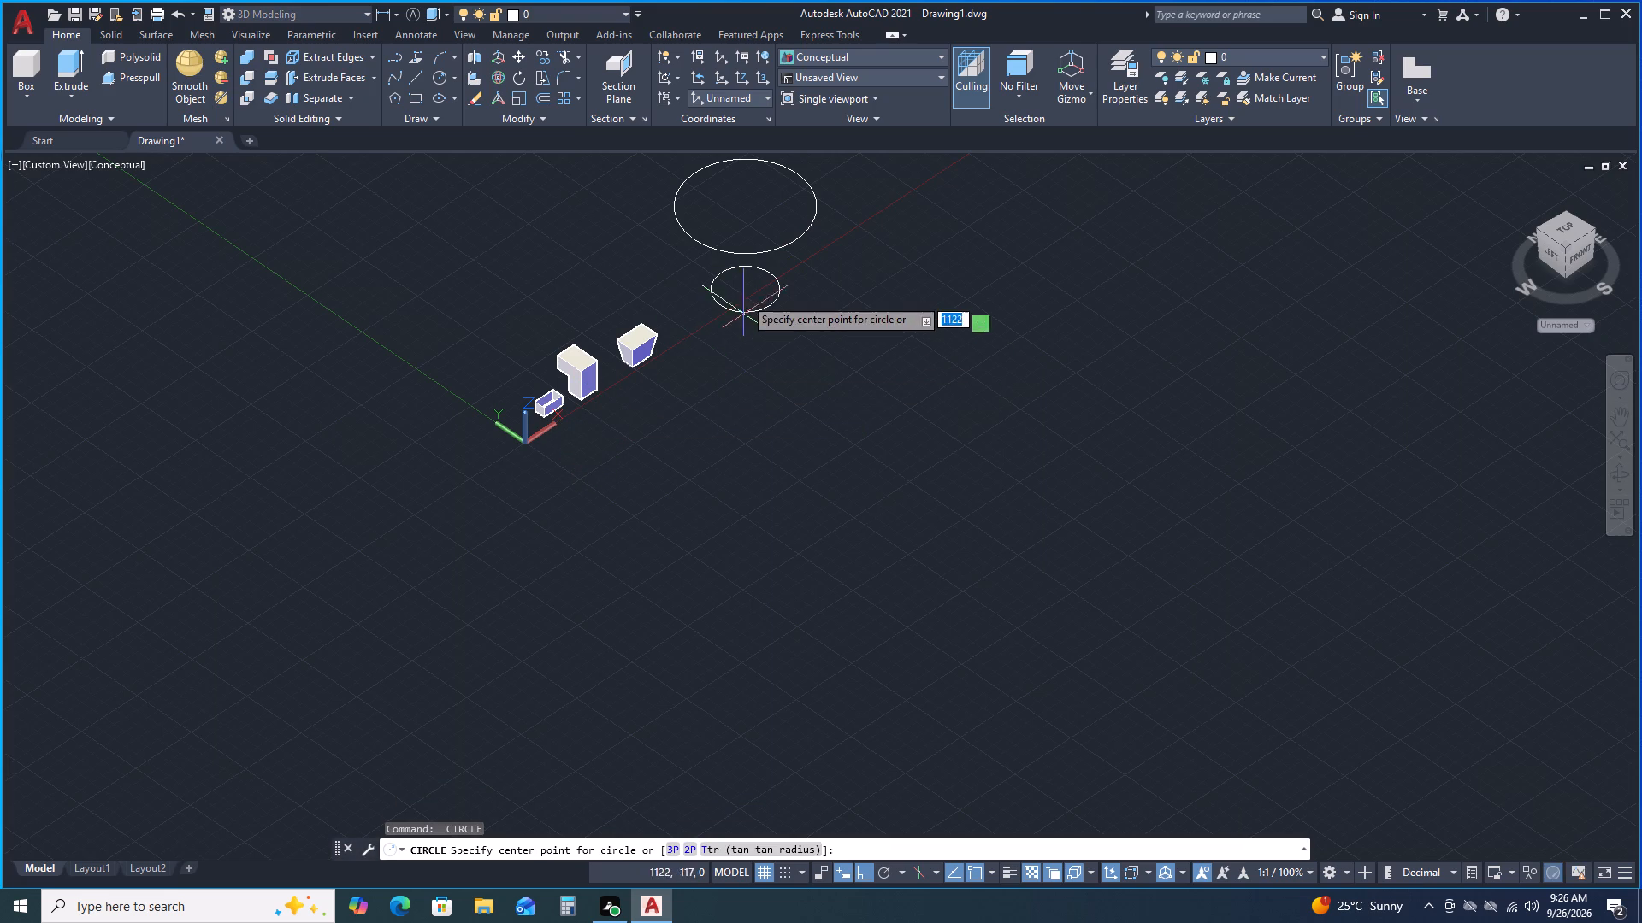
click(745, 375)
click(719, 426)
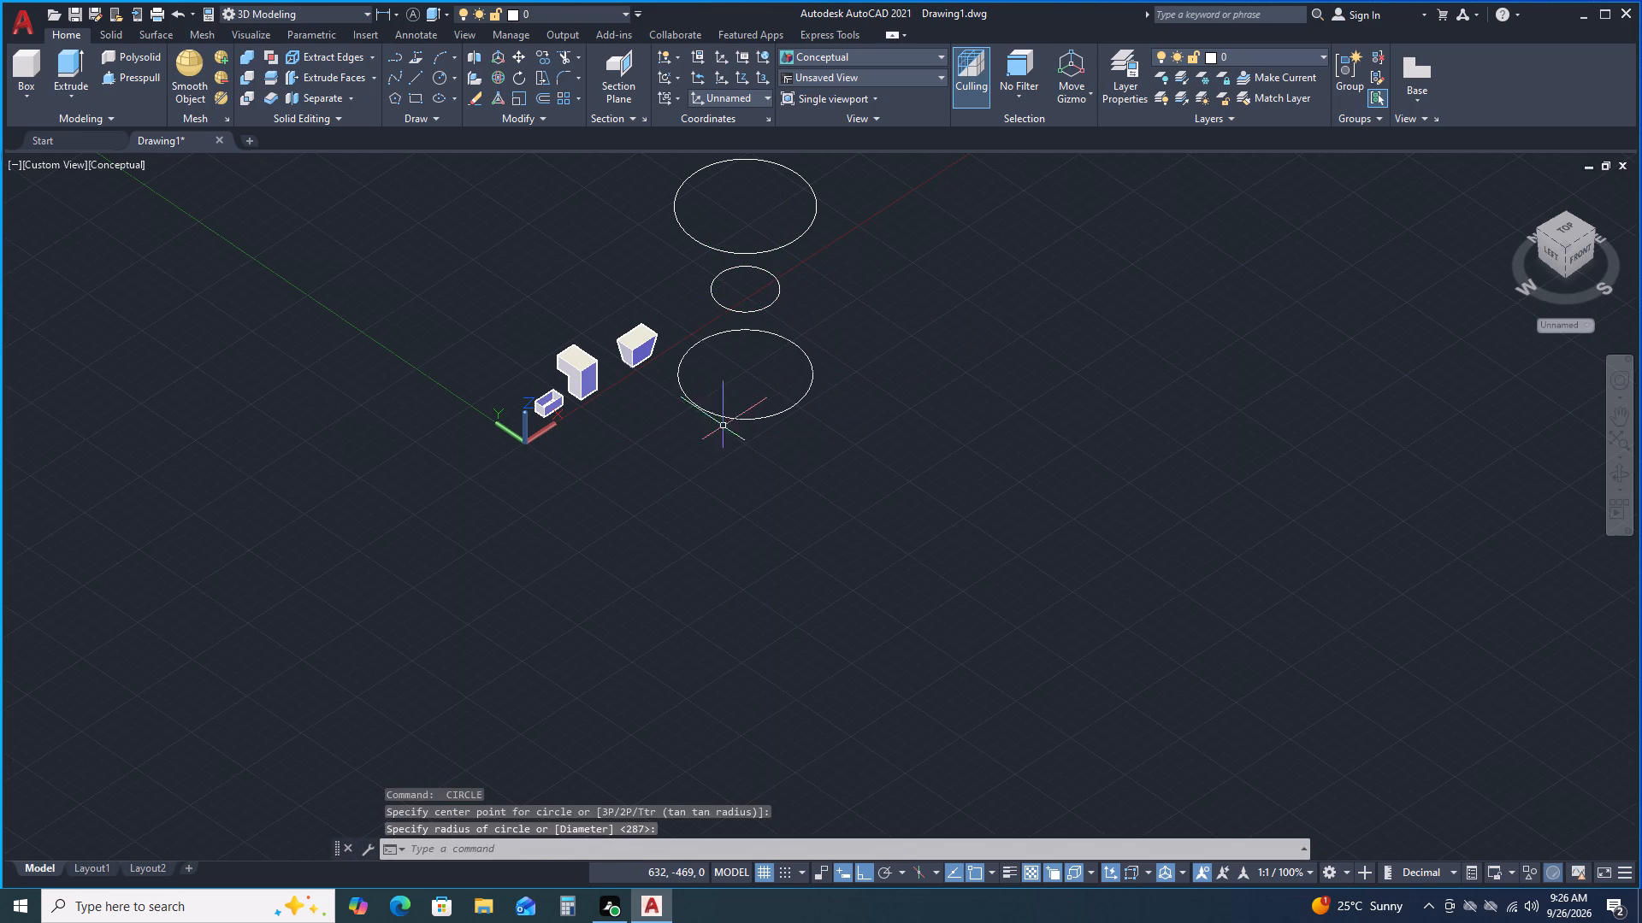
Loft a solid through the lower, middle and upper circles in that order, using the Cross sections only option.
click(65, 83)
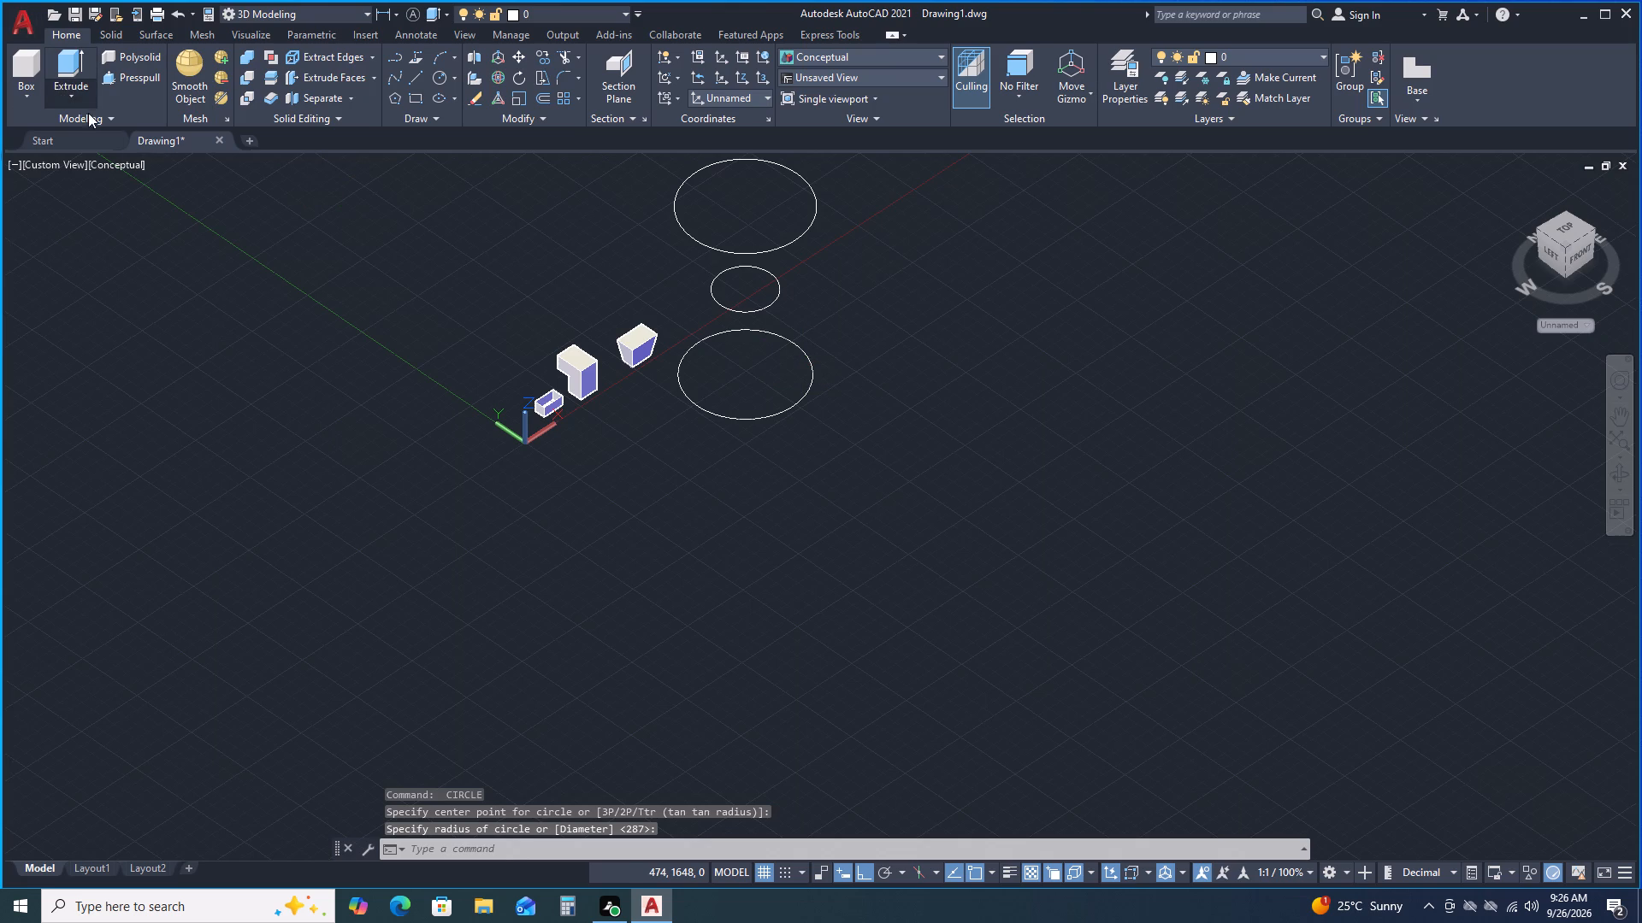
click(96, 157)
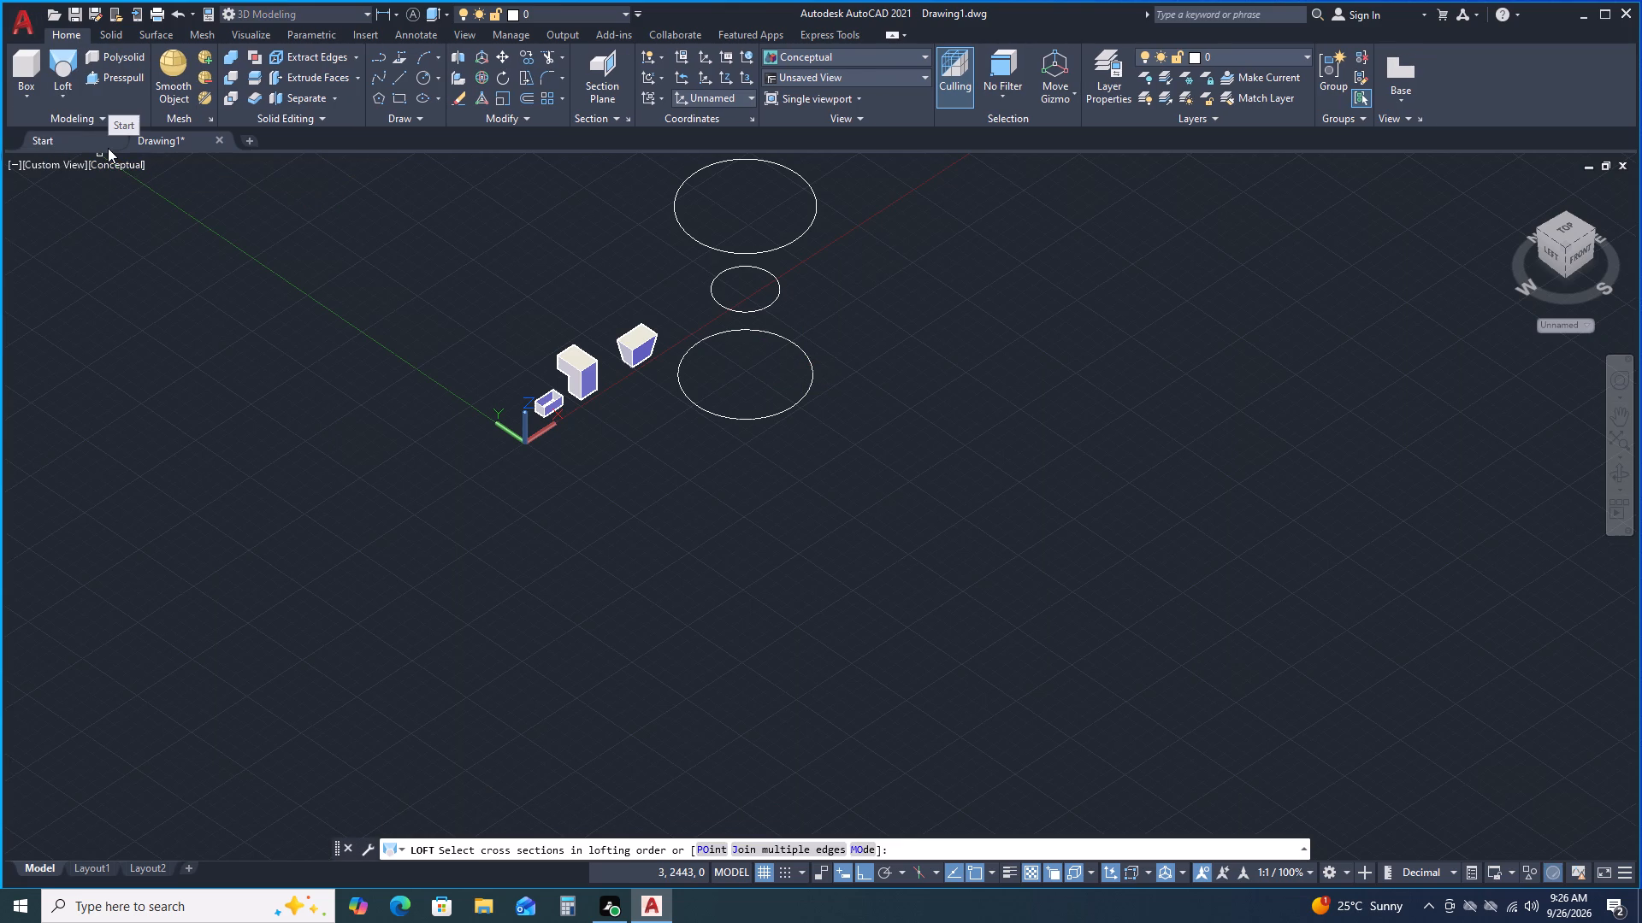
click(735, 330)
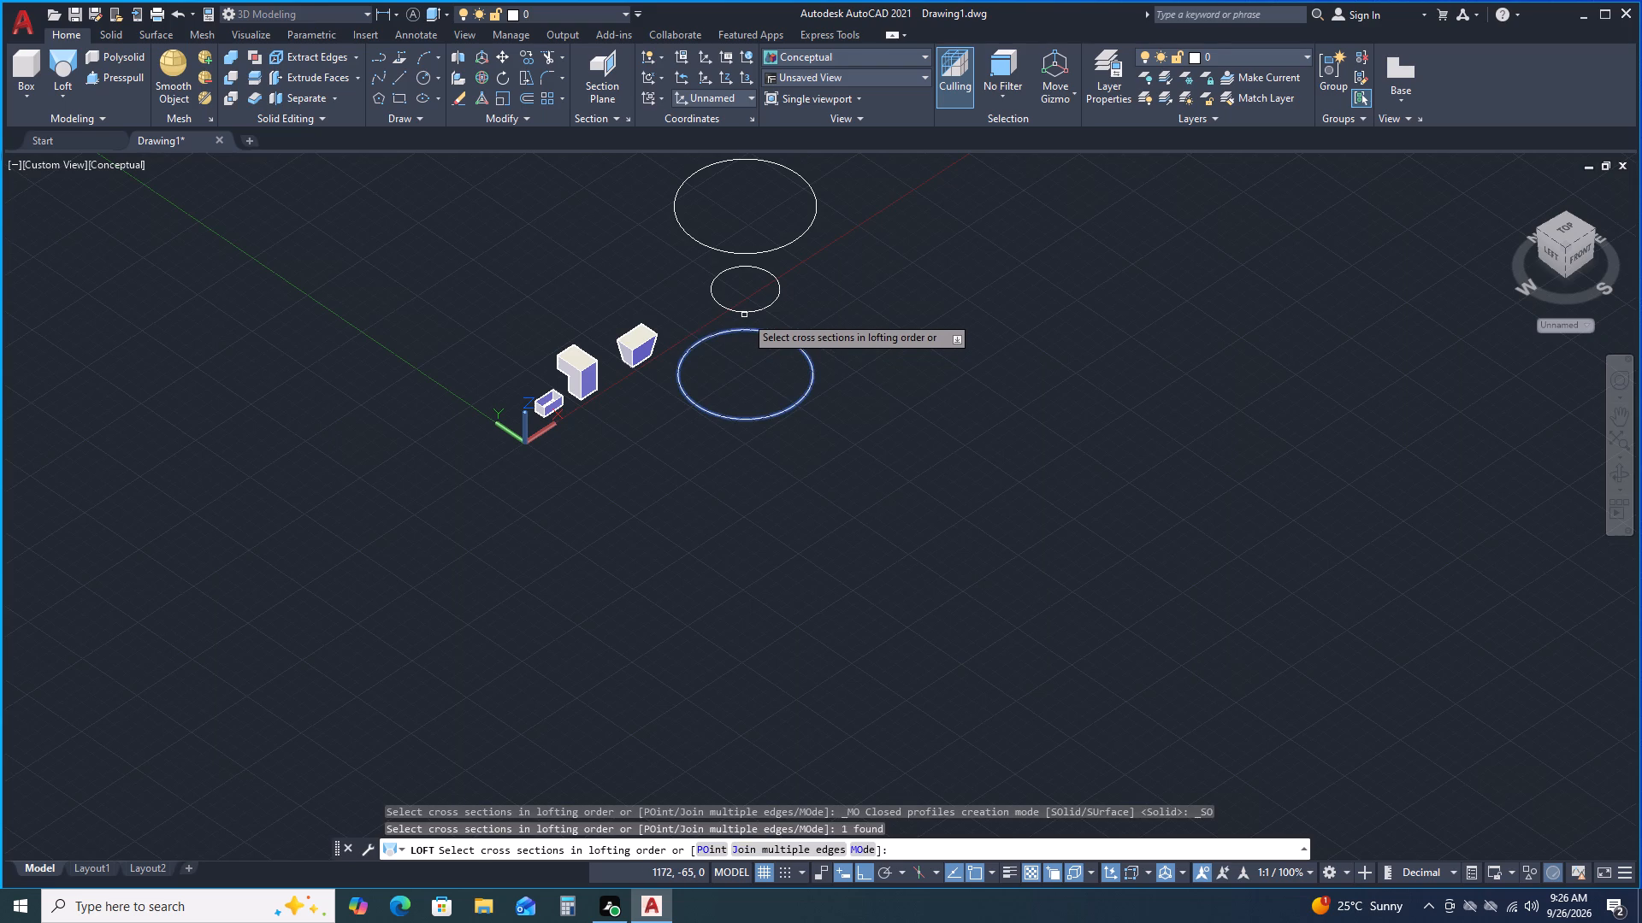
click(742, 311)
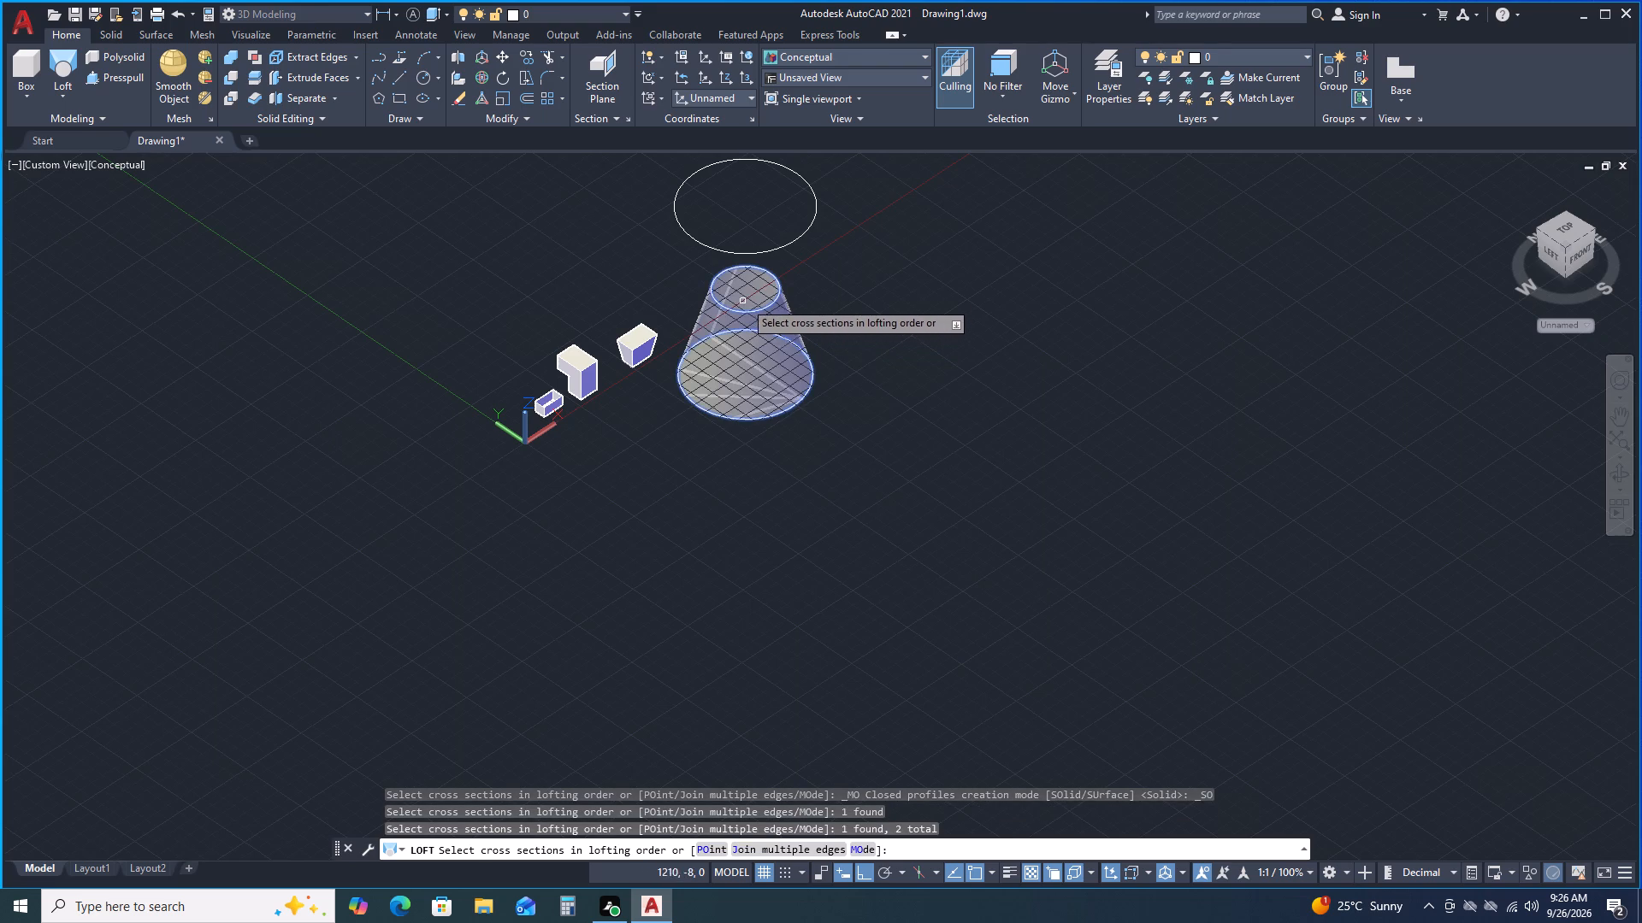
click(770, 251)
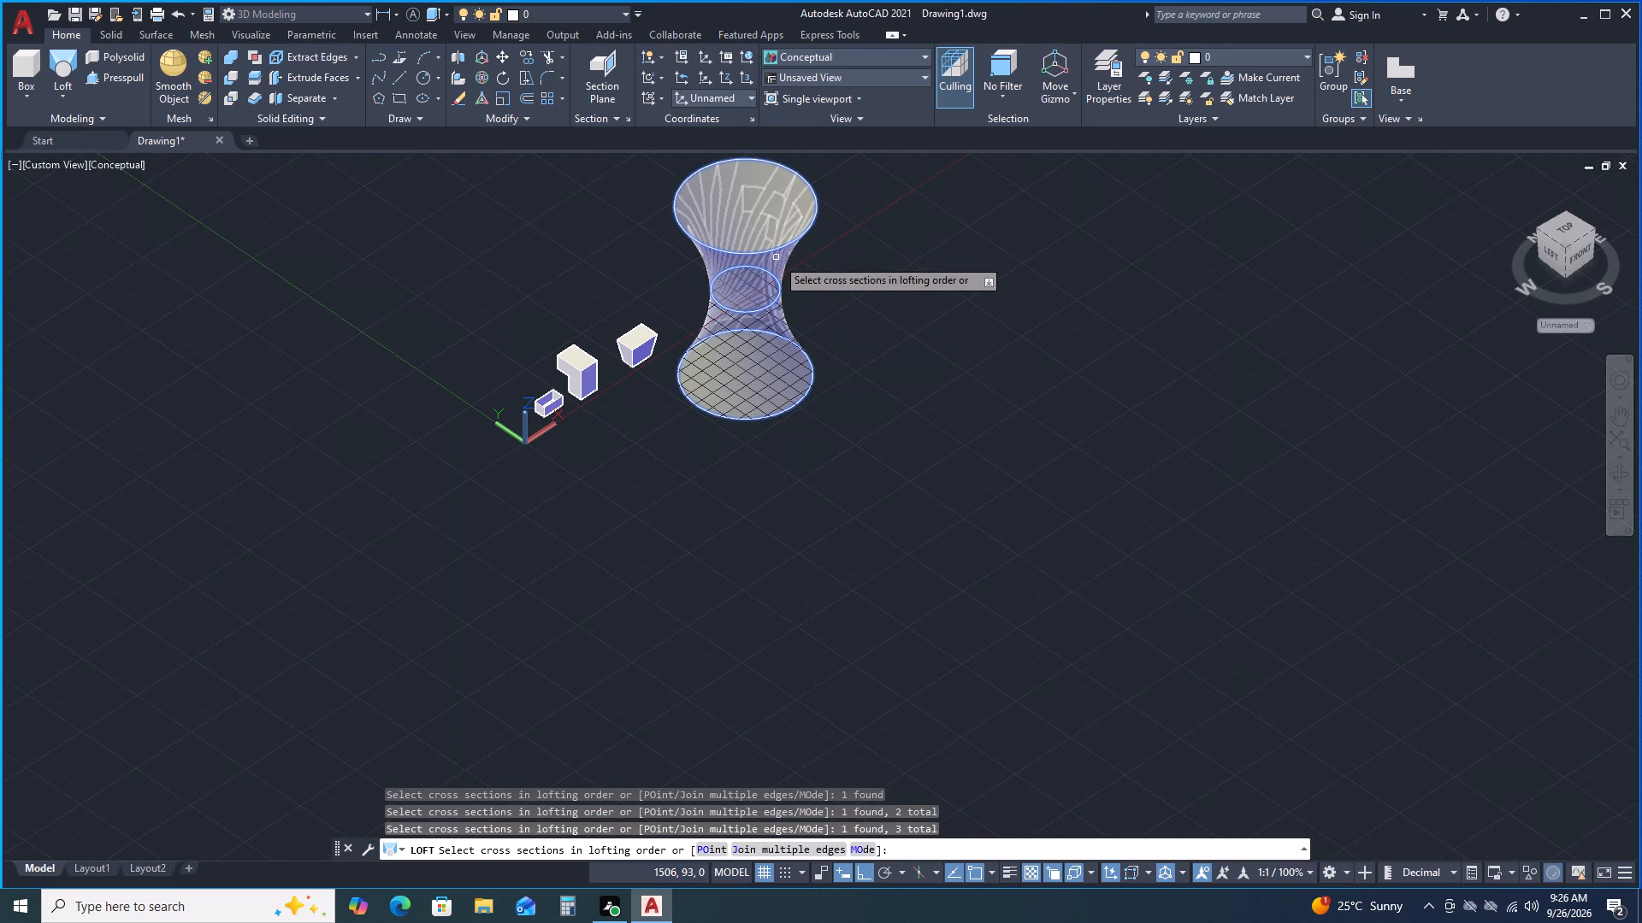
scroll(777, 258, up, 1)
right_click(885, 285)
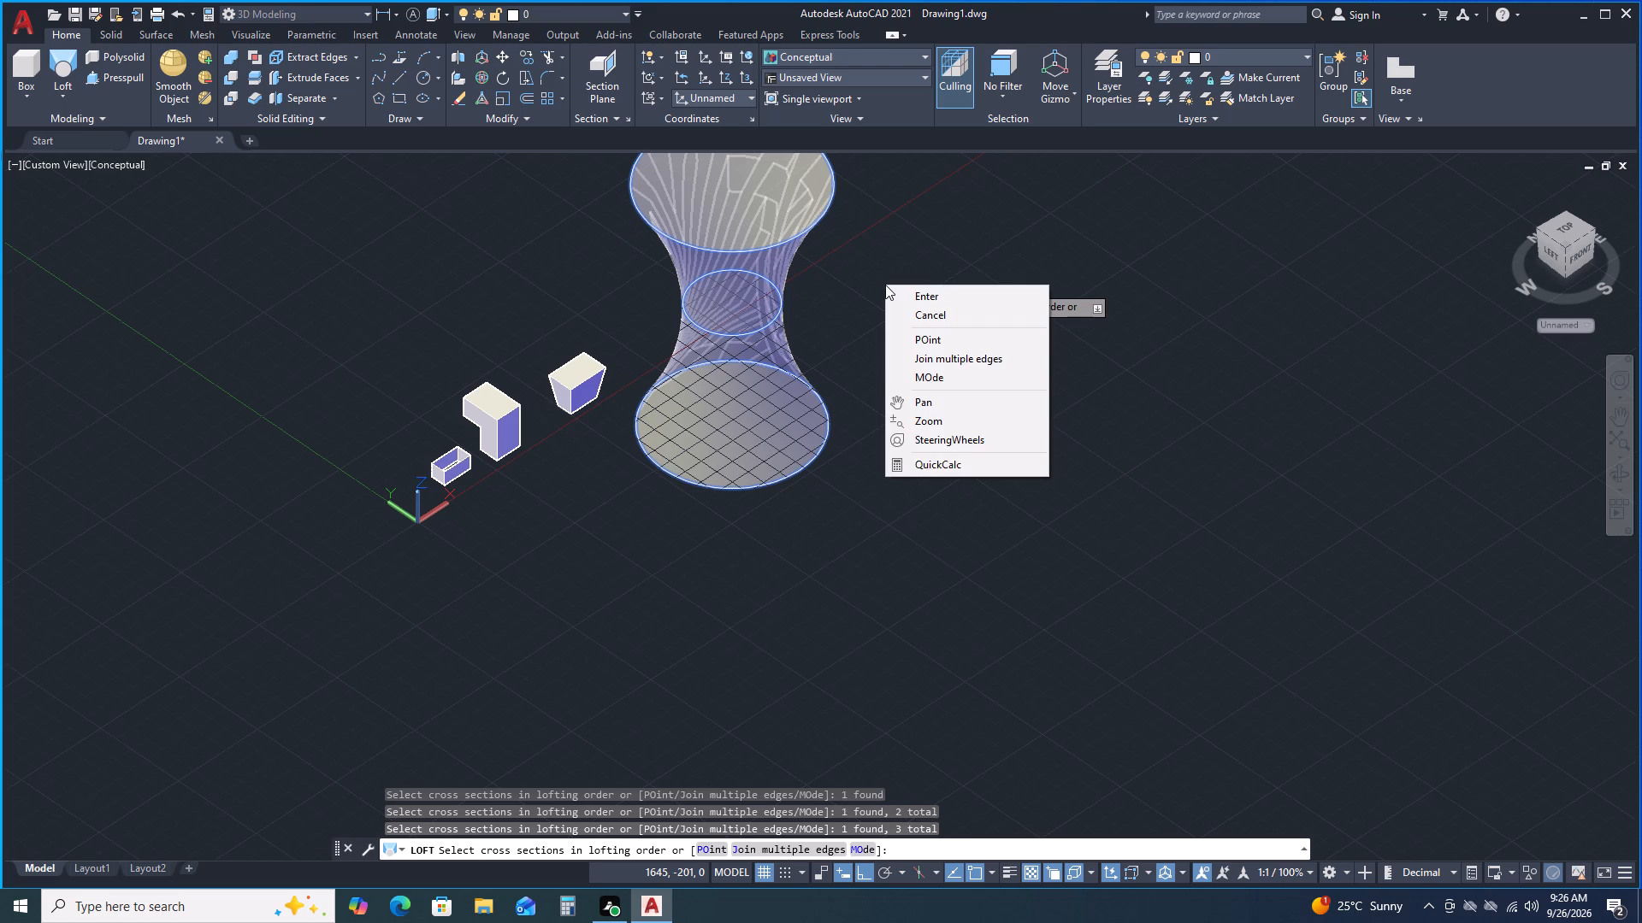
click(901, 289)
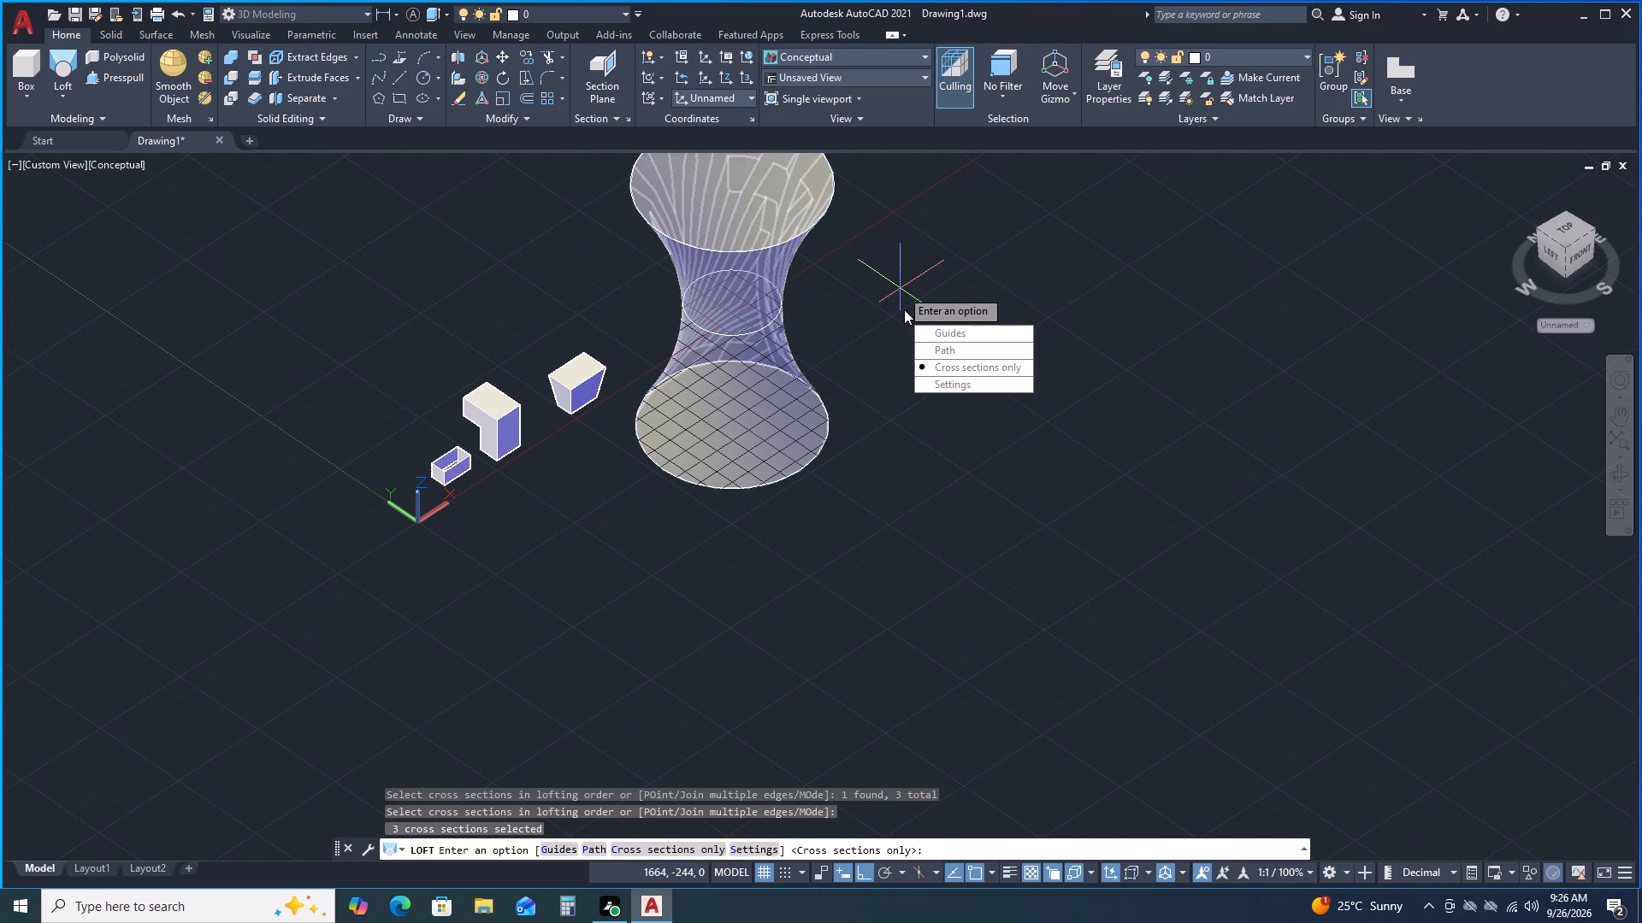
drag(950, 368, 901, 289)
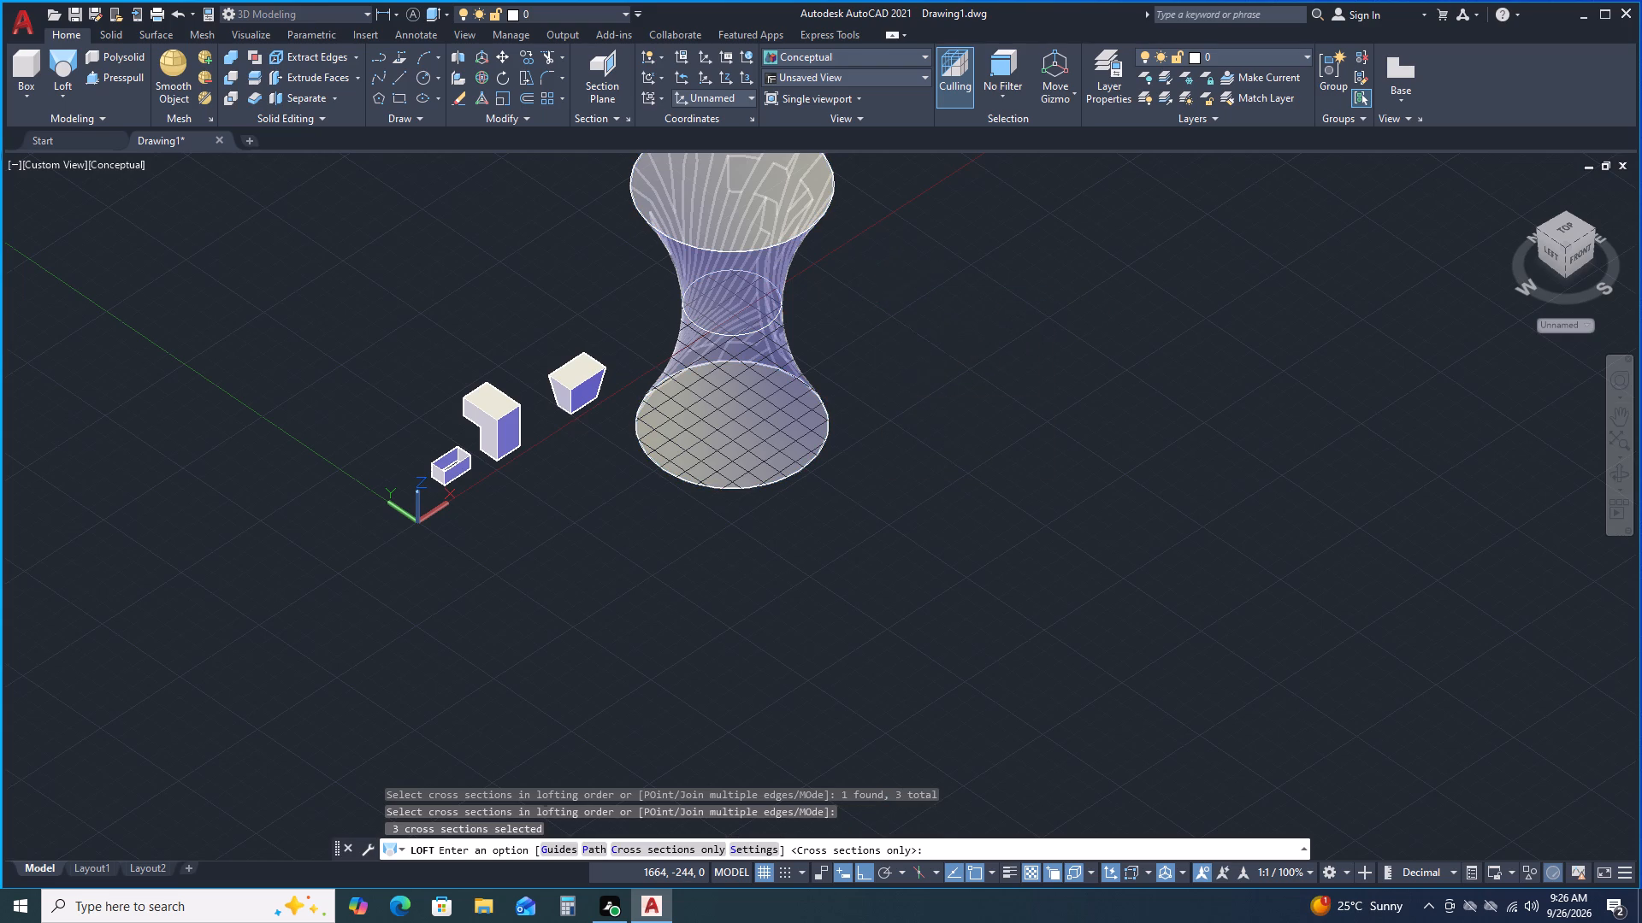
middle_drag(871, 291, 870, 401)
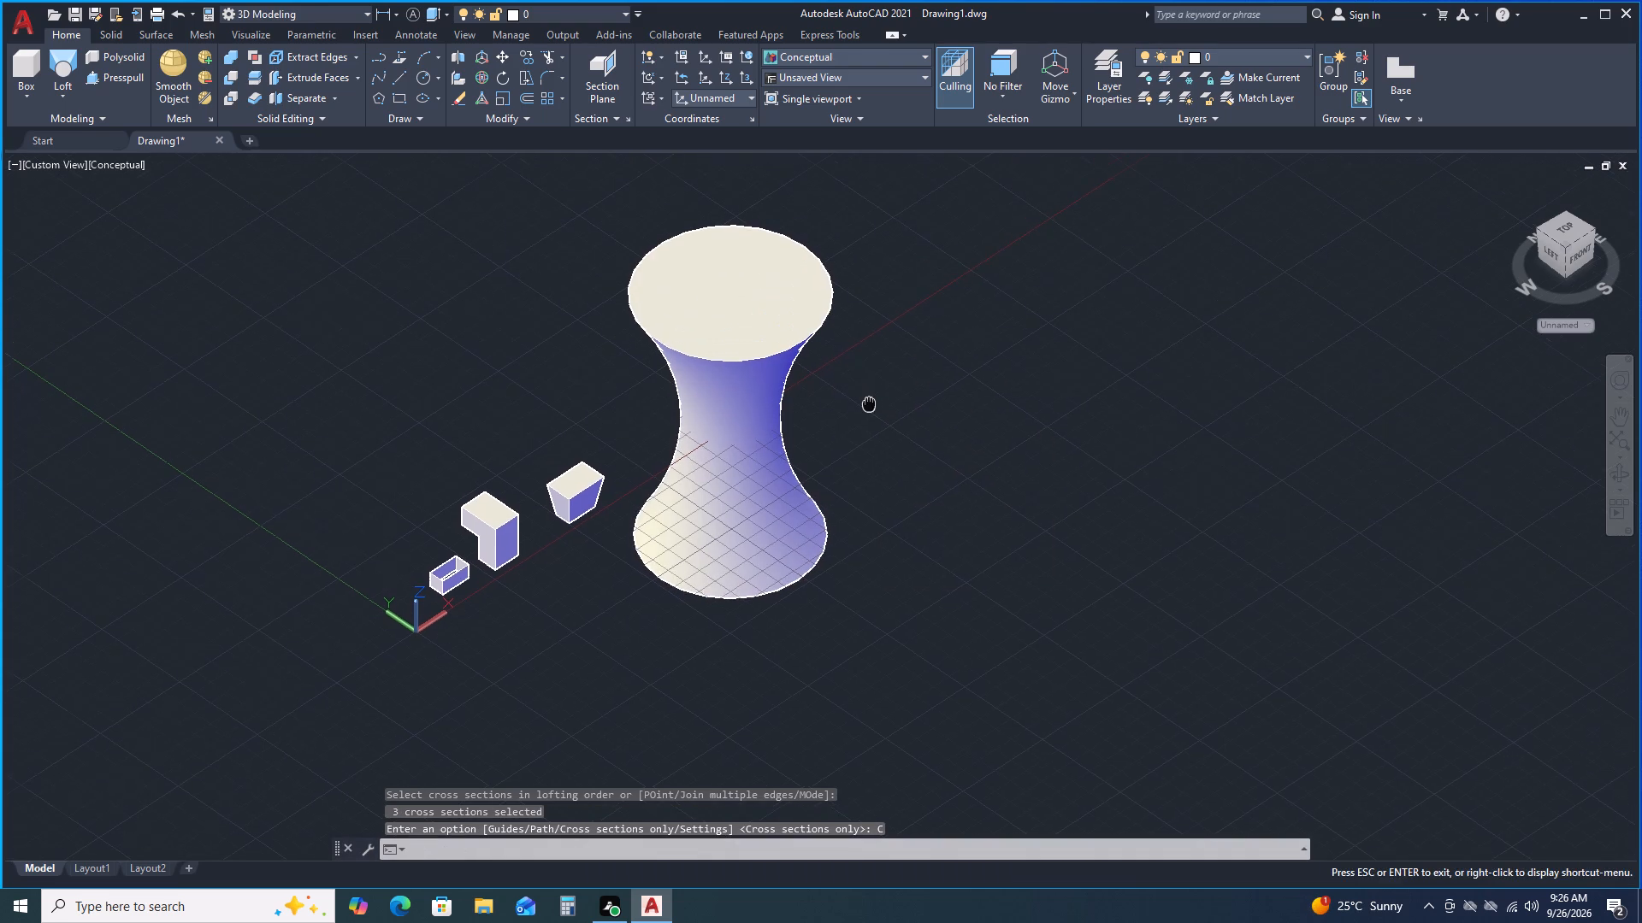
middle_drag(870, 401, 870, 402)
scroll(871, 397, up, 2)
middle_drag(806, 426, 729, 228)
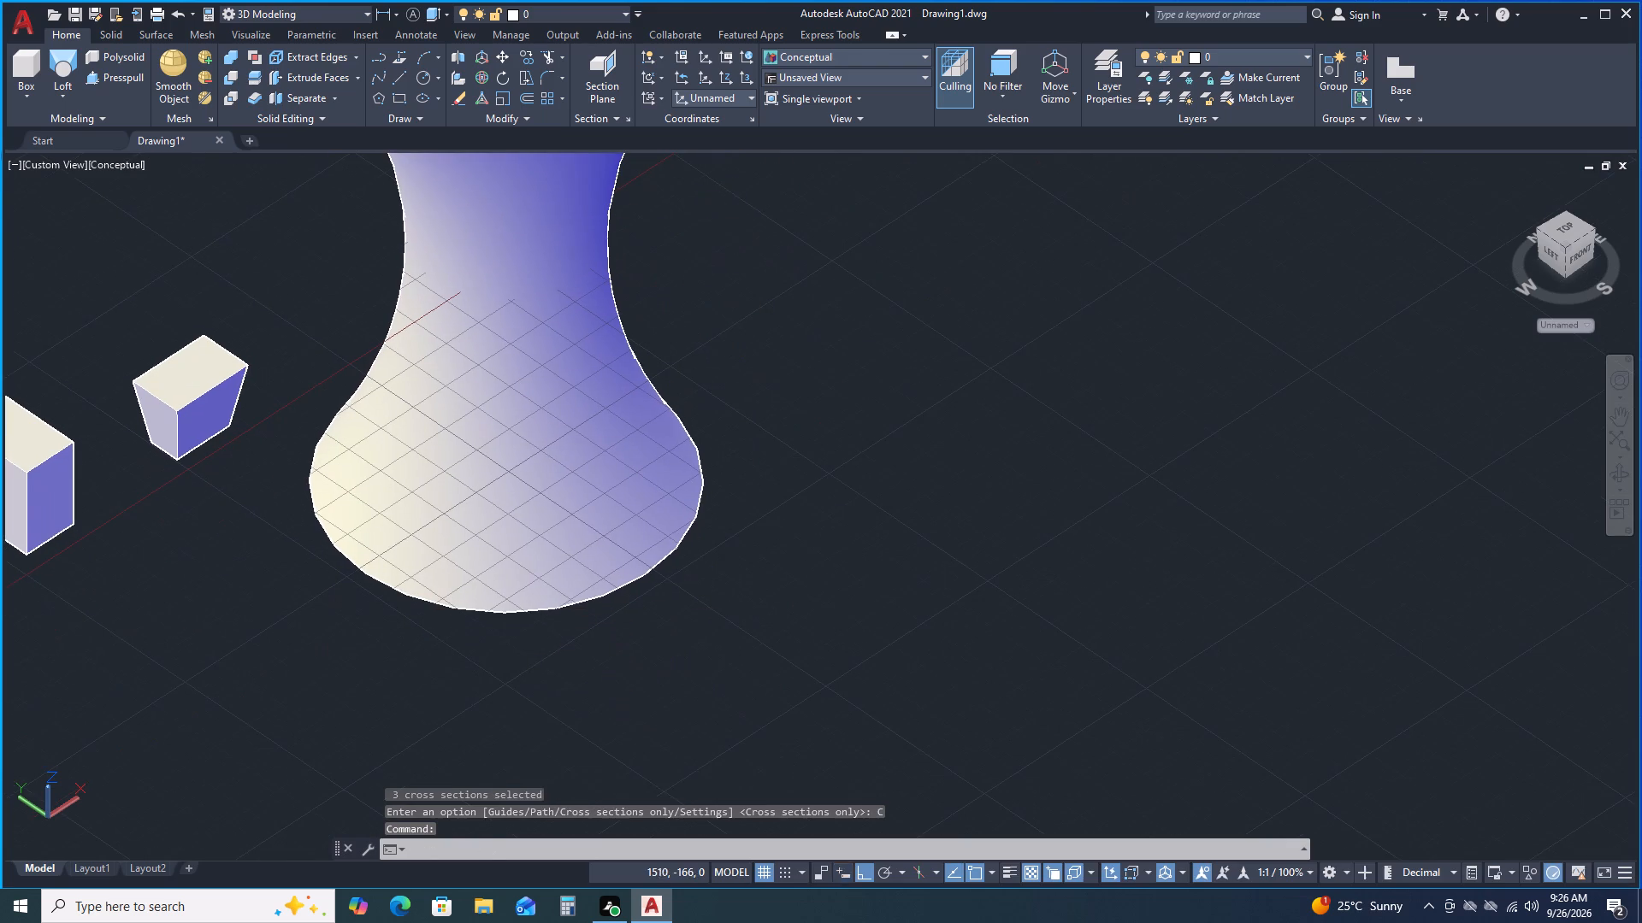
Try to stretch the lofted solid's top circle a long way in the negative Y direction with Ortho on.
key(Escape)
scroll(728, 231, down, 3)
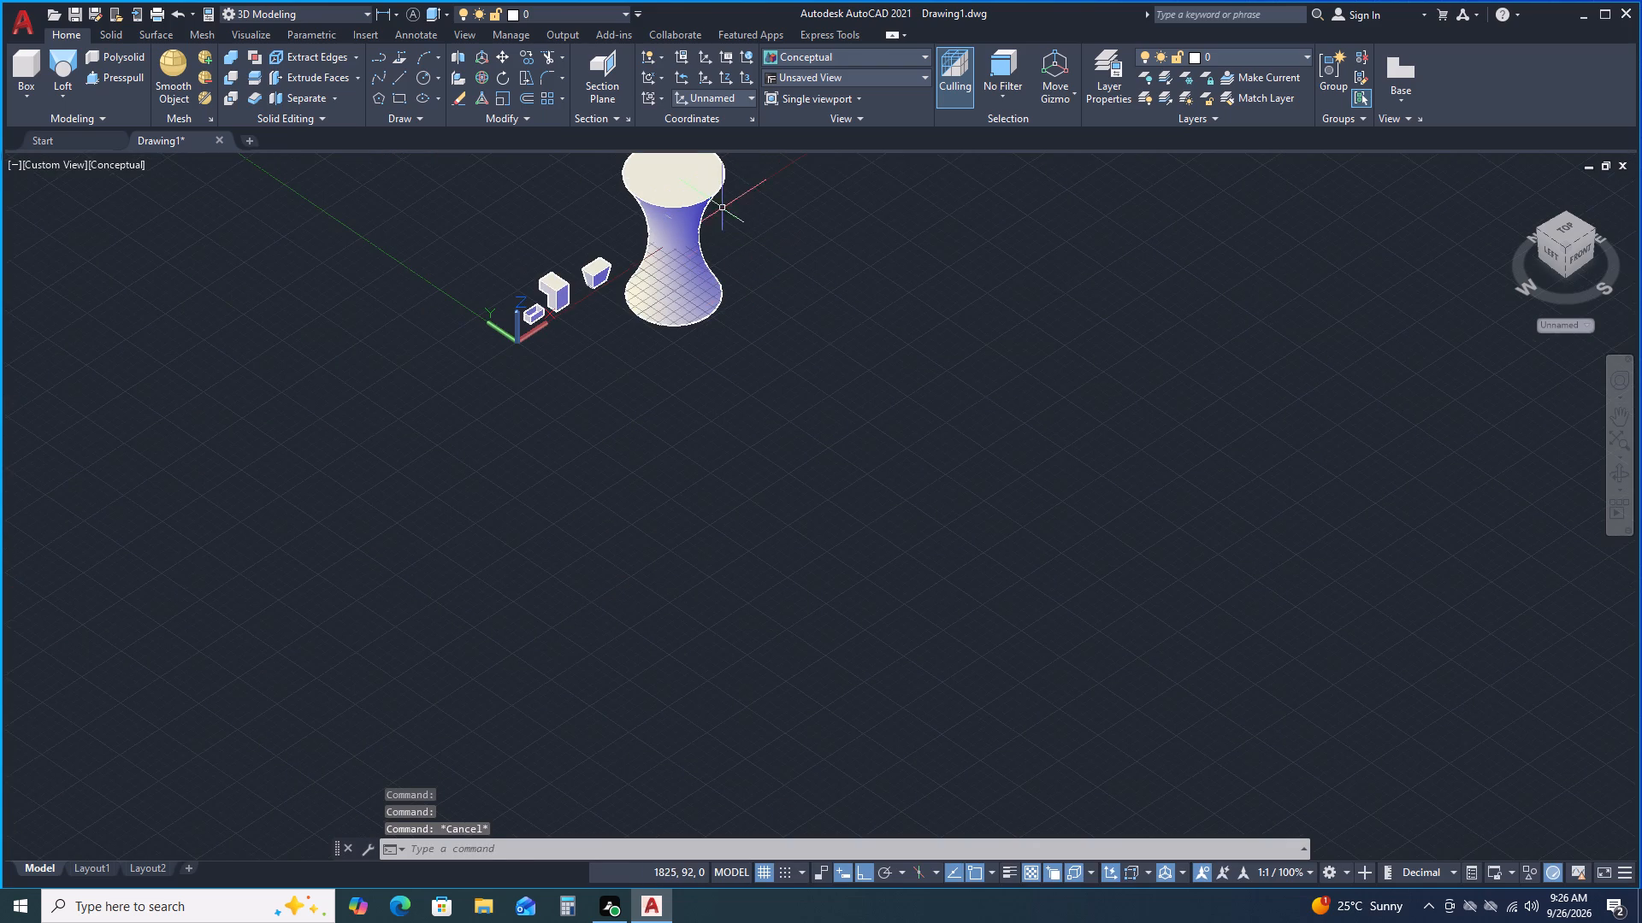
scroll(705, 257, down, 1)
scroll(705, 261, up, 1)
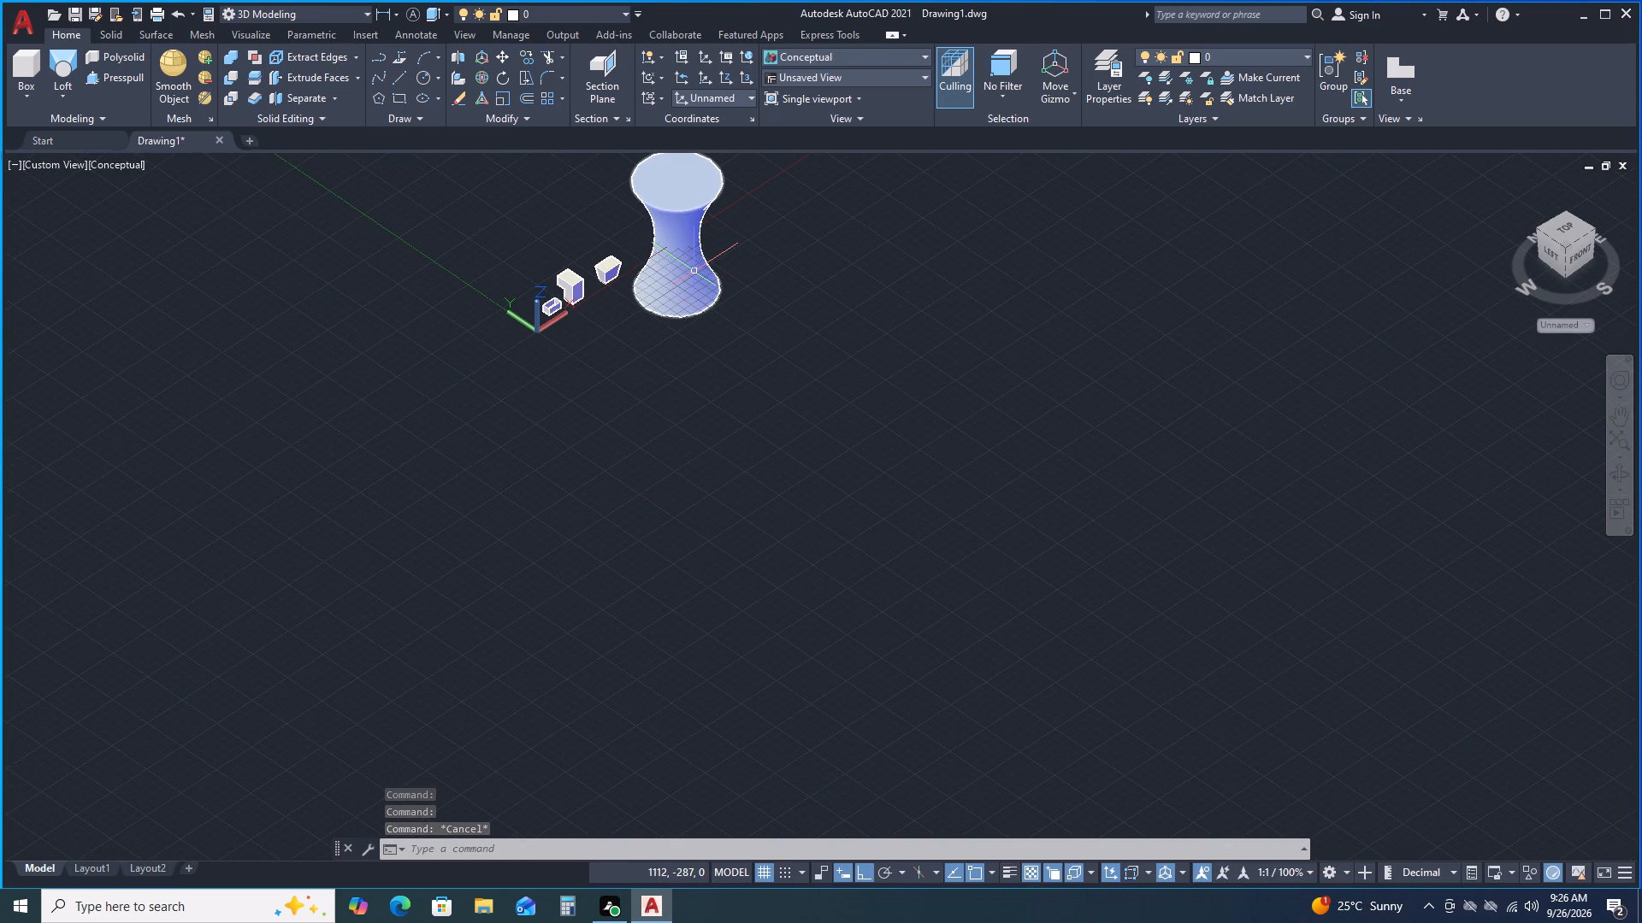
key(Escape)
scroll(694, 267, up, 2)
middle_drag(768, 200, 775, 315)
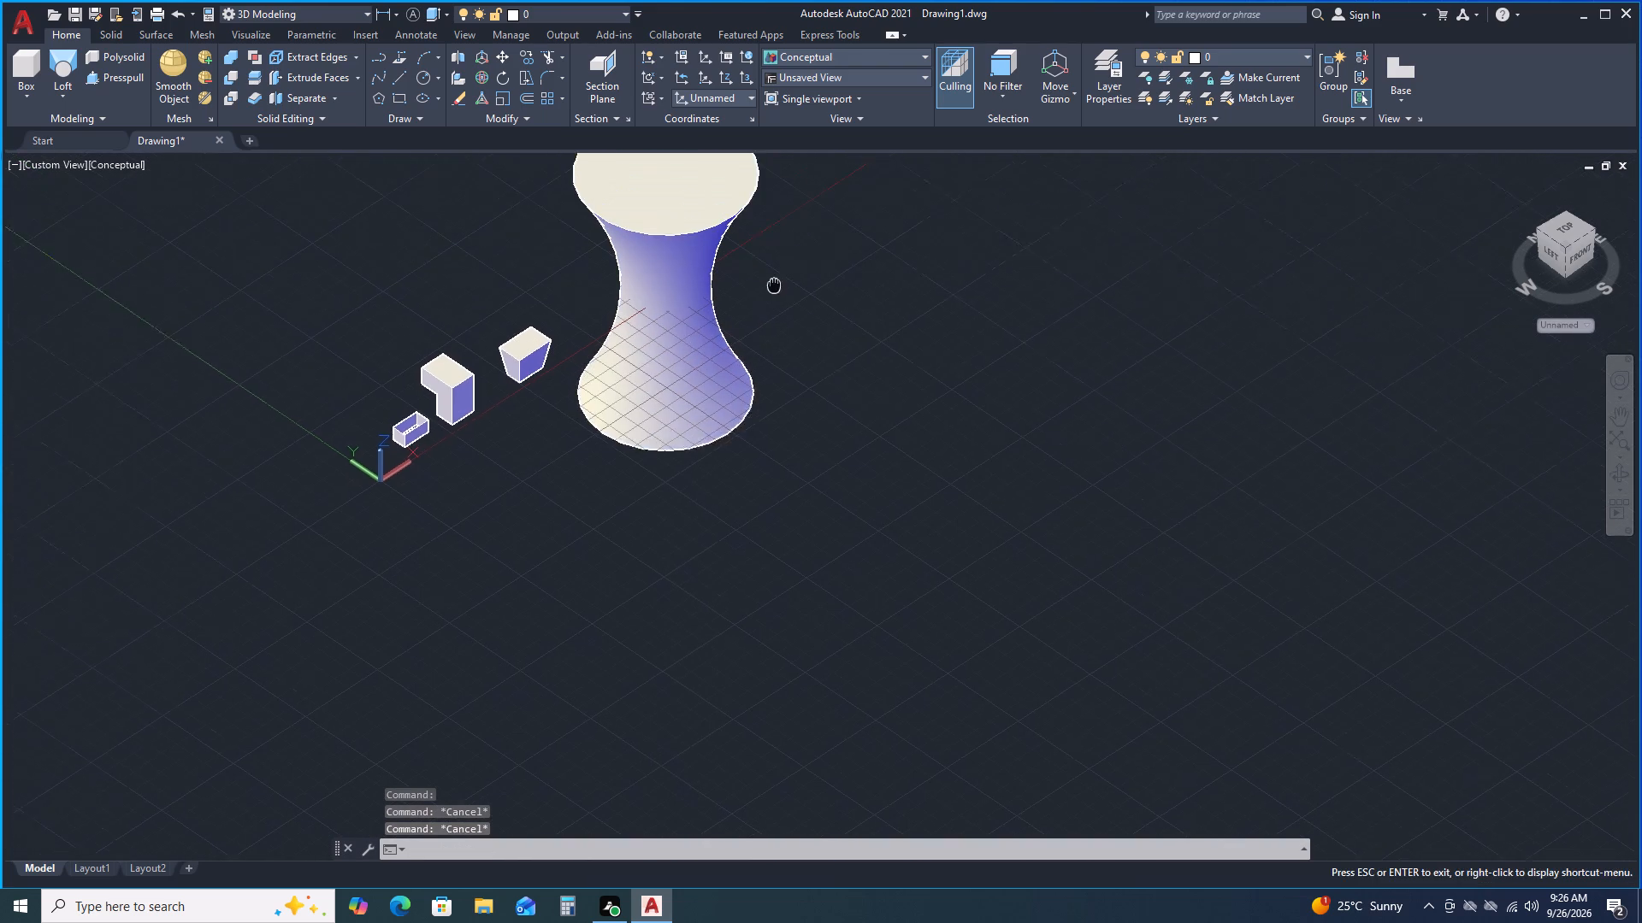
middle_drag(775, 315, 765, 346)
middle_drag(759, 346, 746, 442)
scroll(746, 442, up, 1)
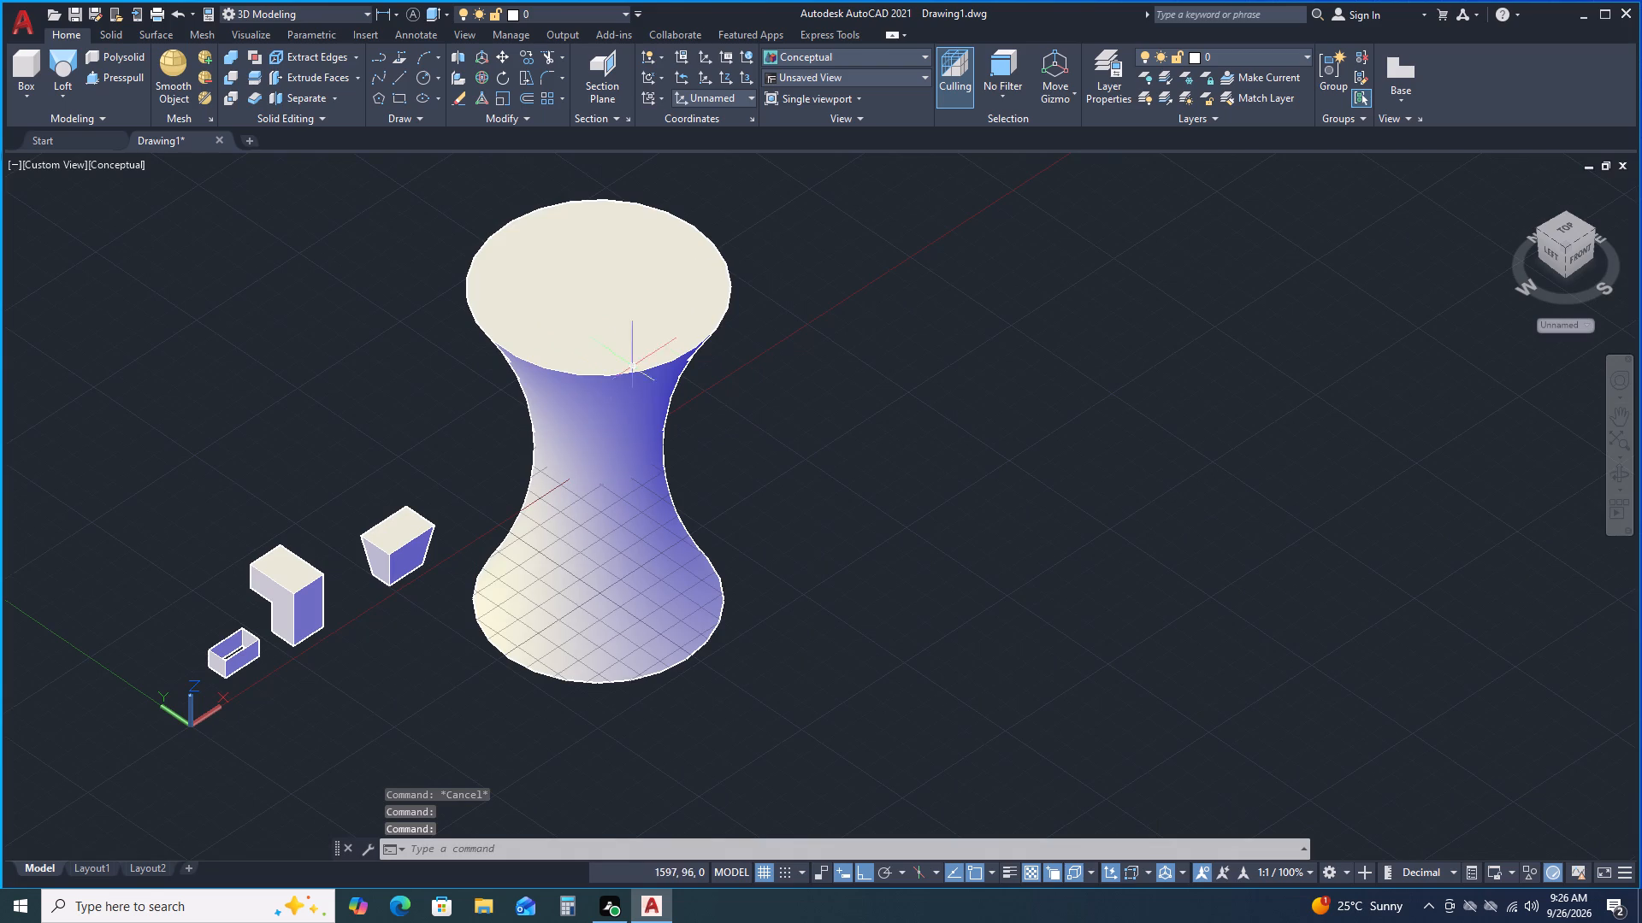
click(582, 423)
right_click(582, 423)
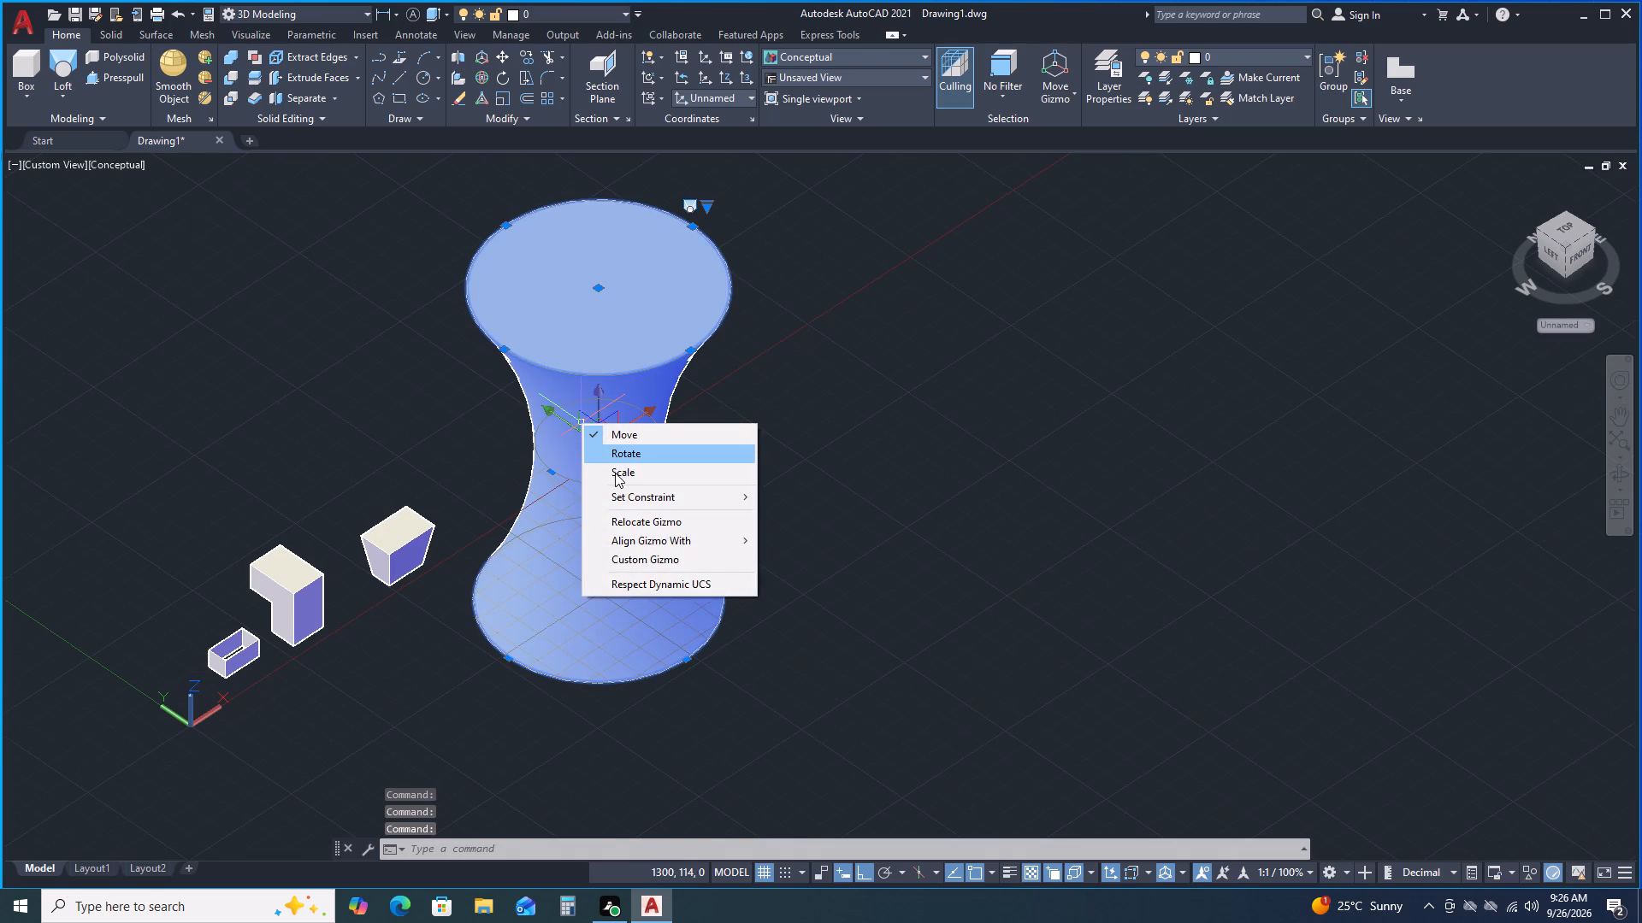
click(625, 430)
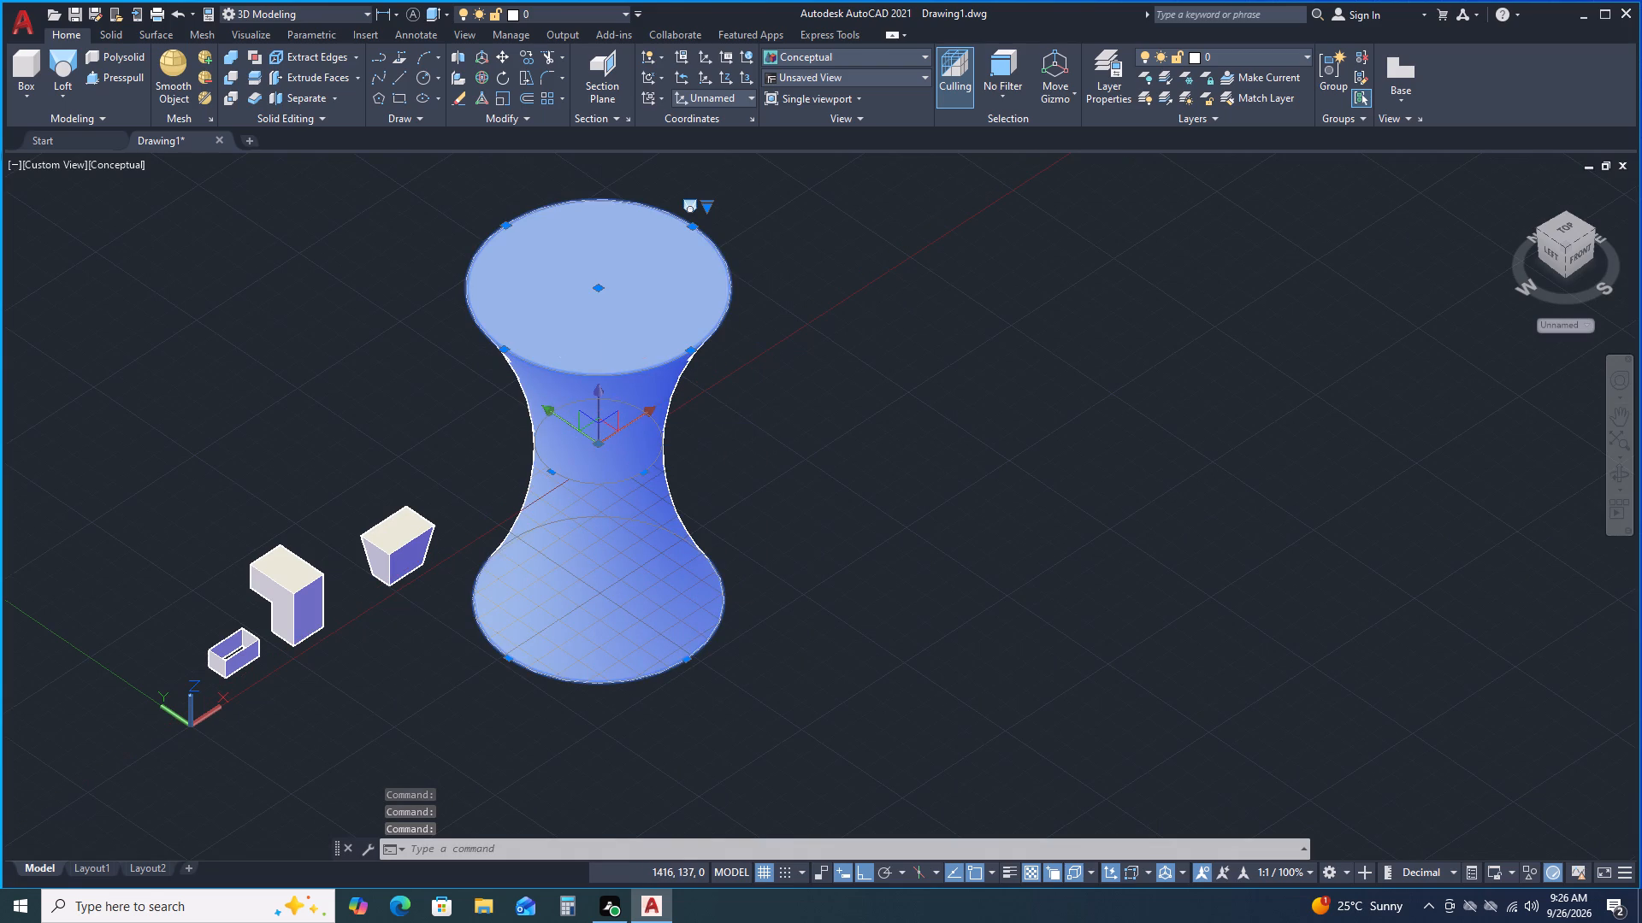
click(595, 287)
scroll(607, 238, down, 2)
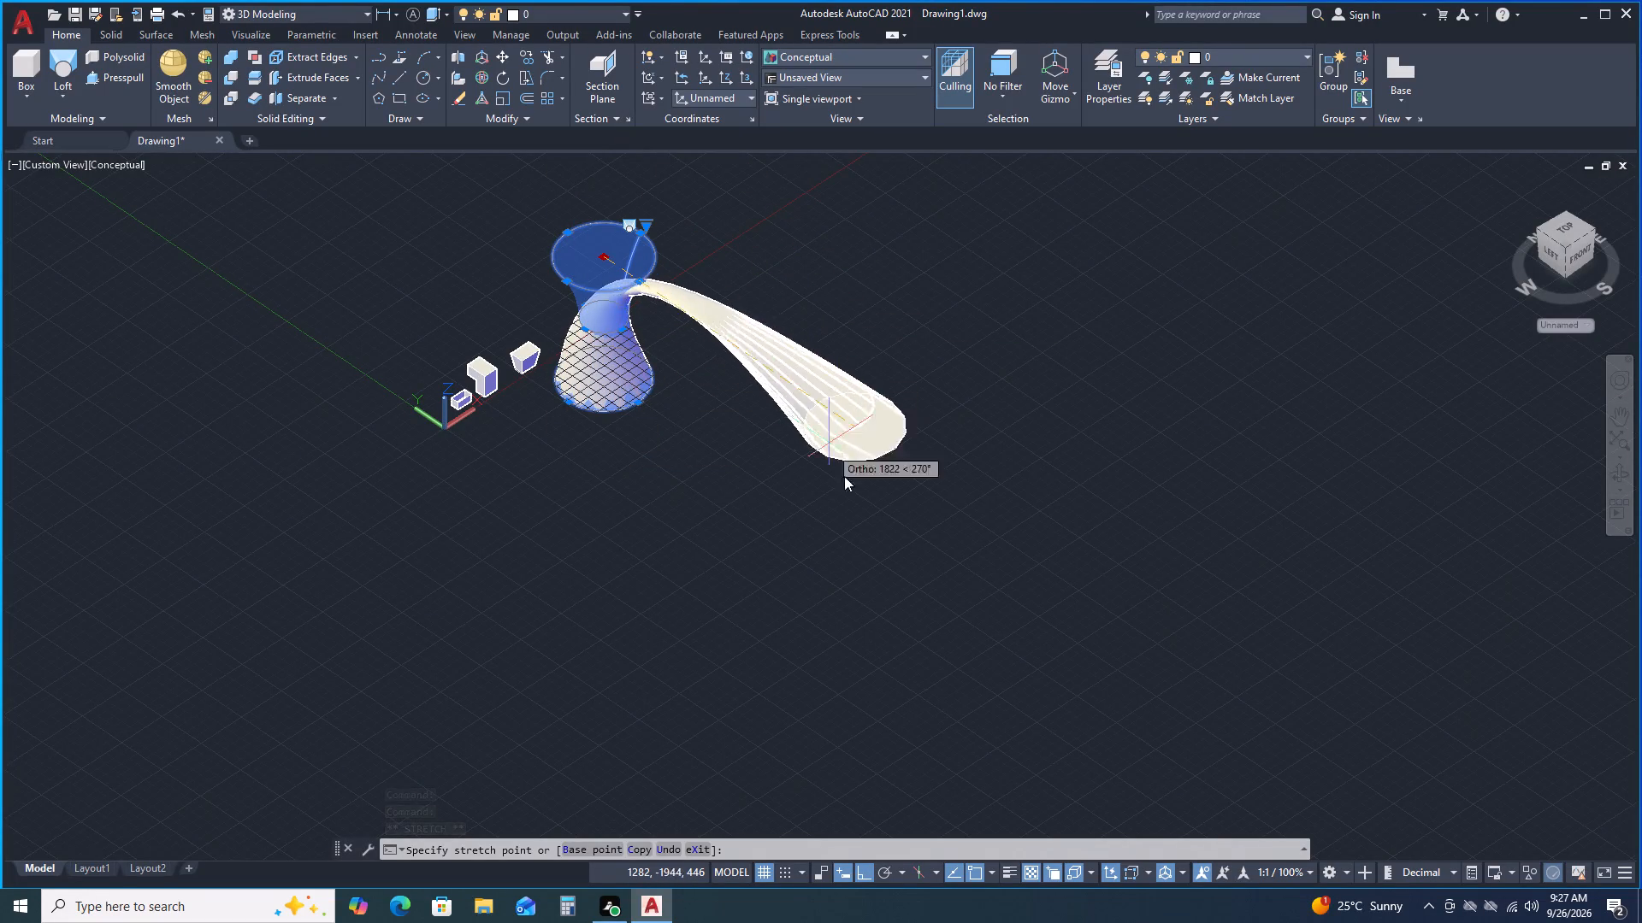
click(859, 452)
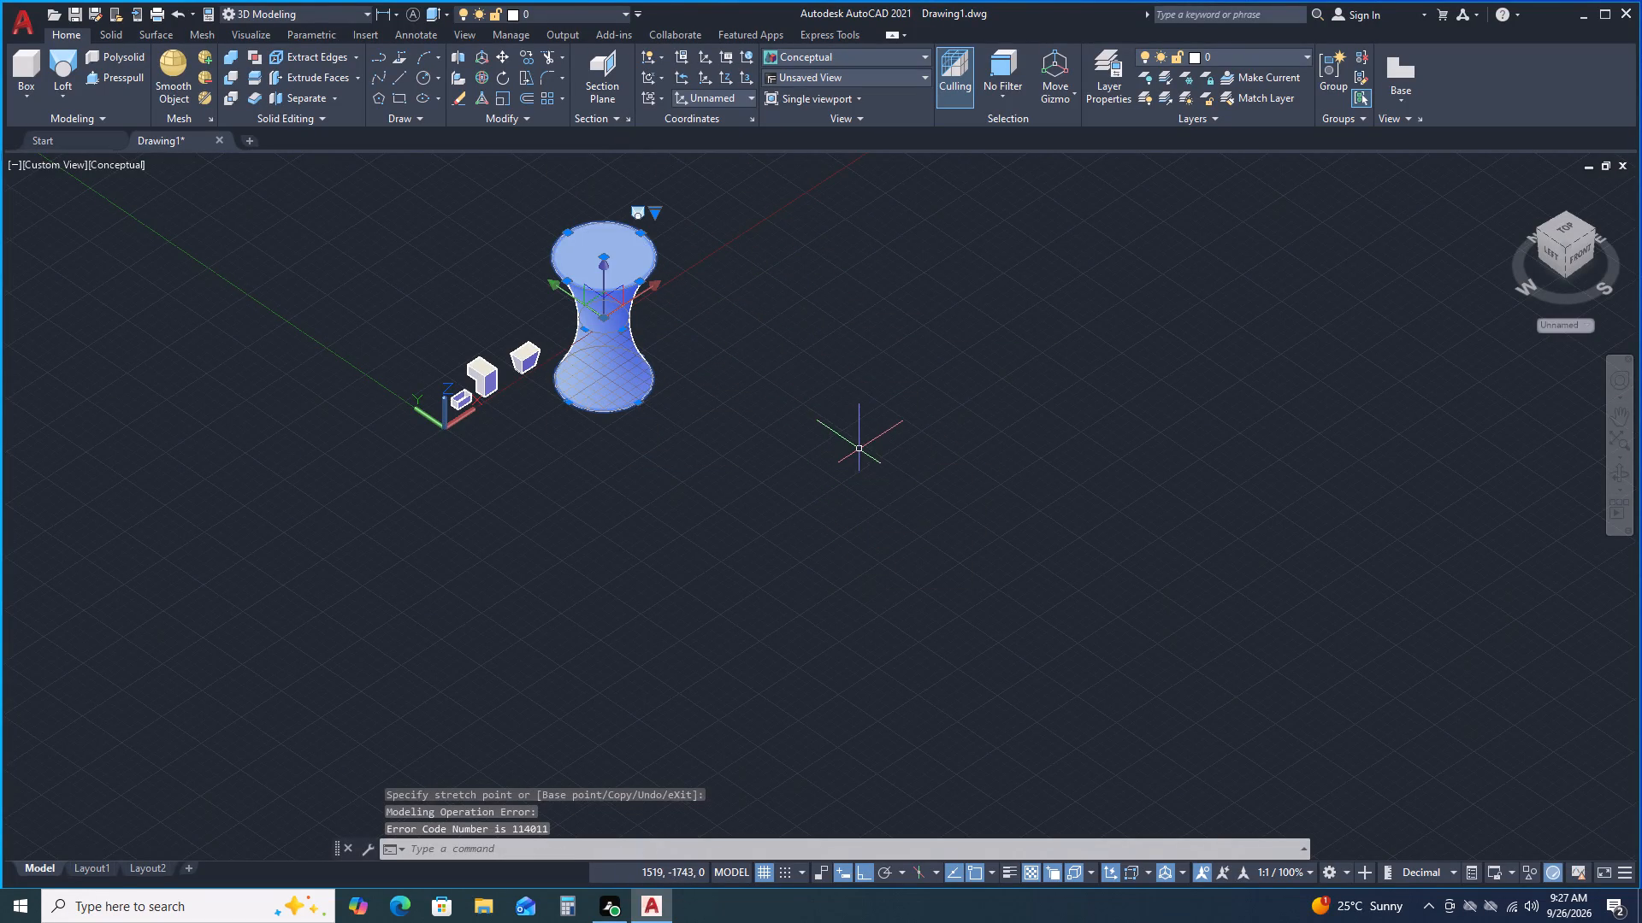
Stretch the lofted solid's top circle about 809 mm along positive X, bending the loft sideways.
click(604, 257)
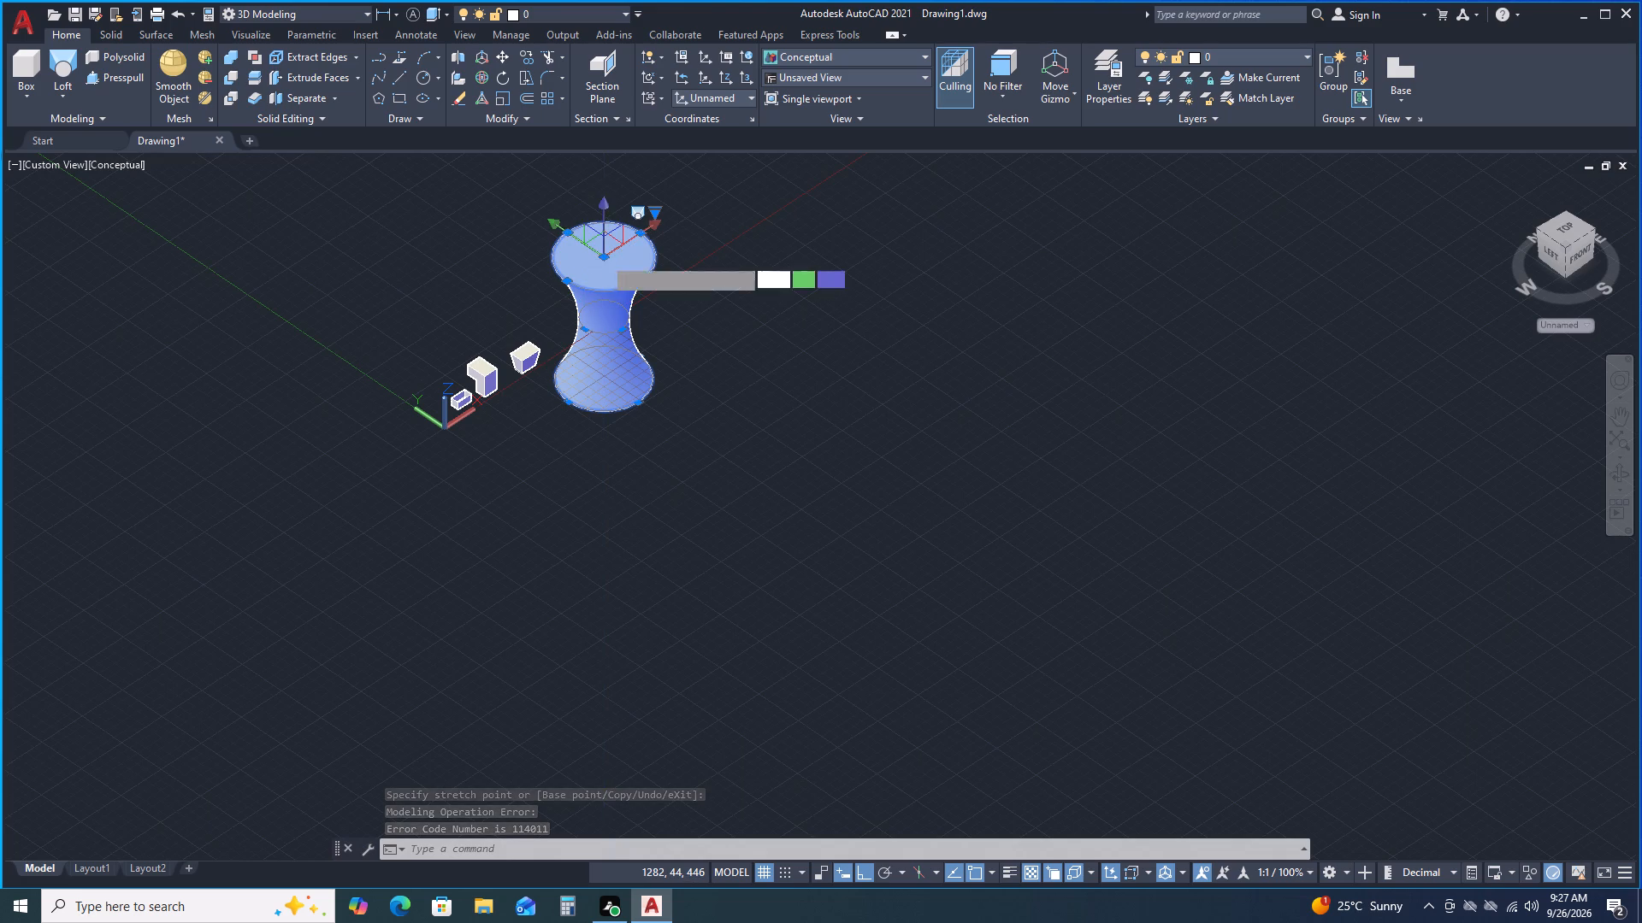
click(701, 185)
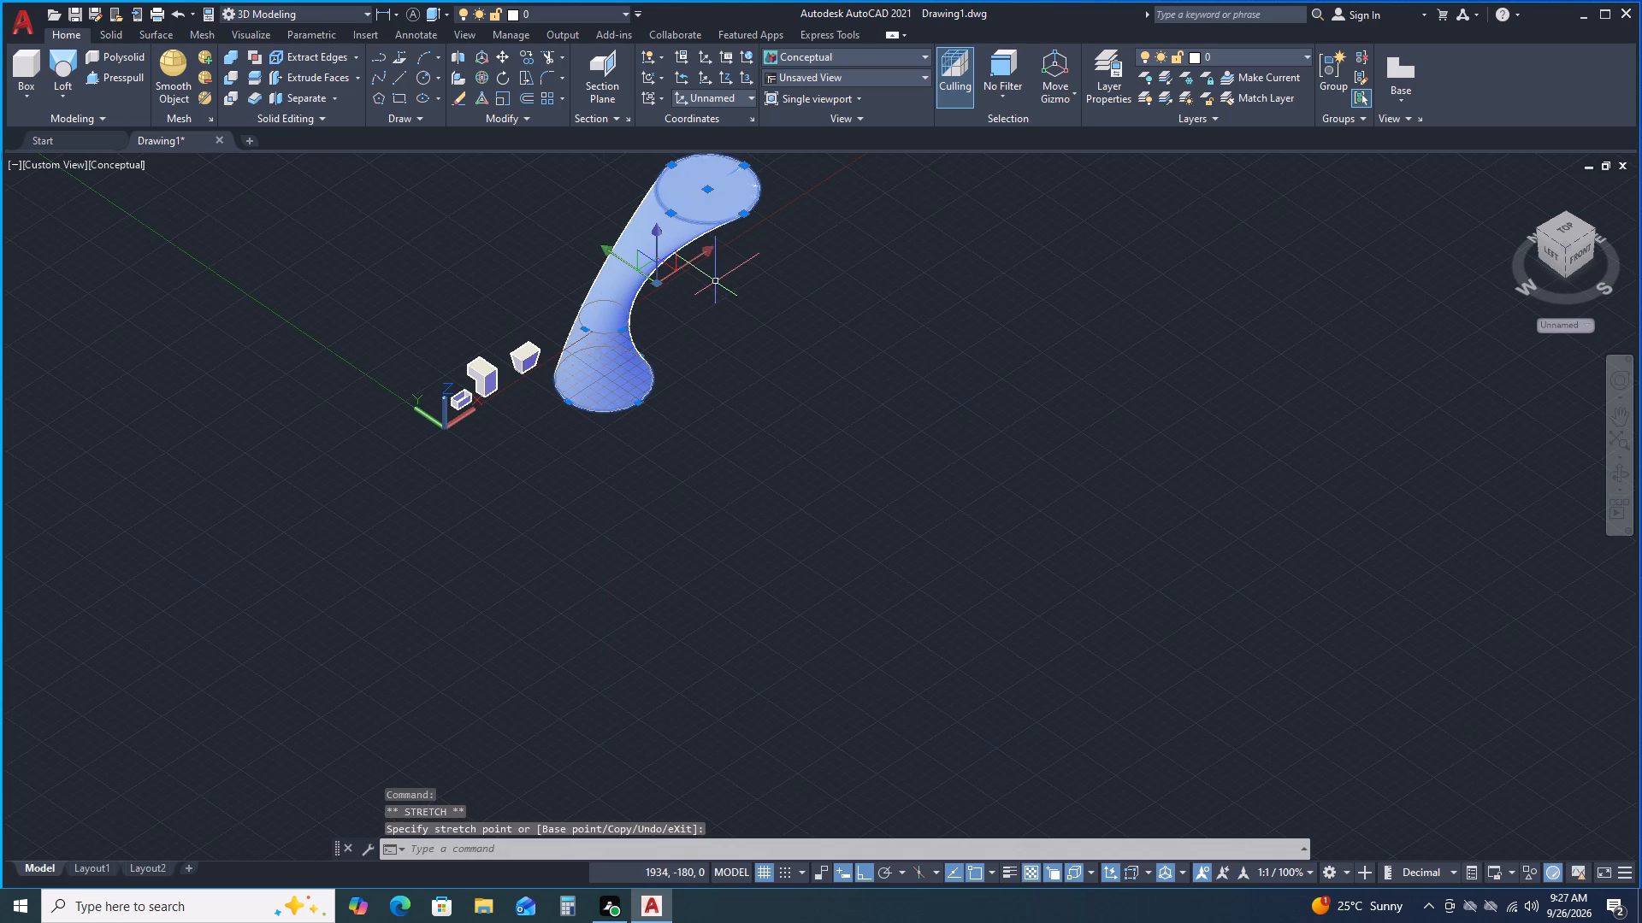
key(Escape)
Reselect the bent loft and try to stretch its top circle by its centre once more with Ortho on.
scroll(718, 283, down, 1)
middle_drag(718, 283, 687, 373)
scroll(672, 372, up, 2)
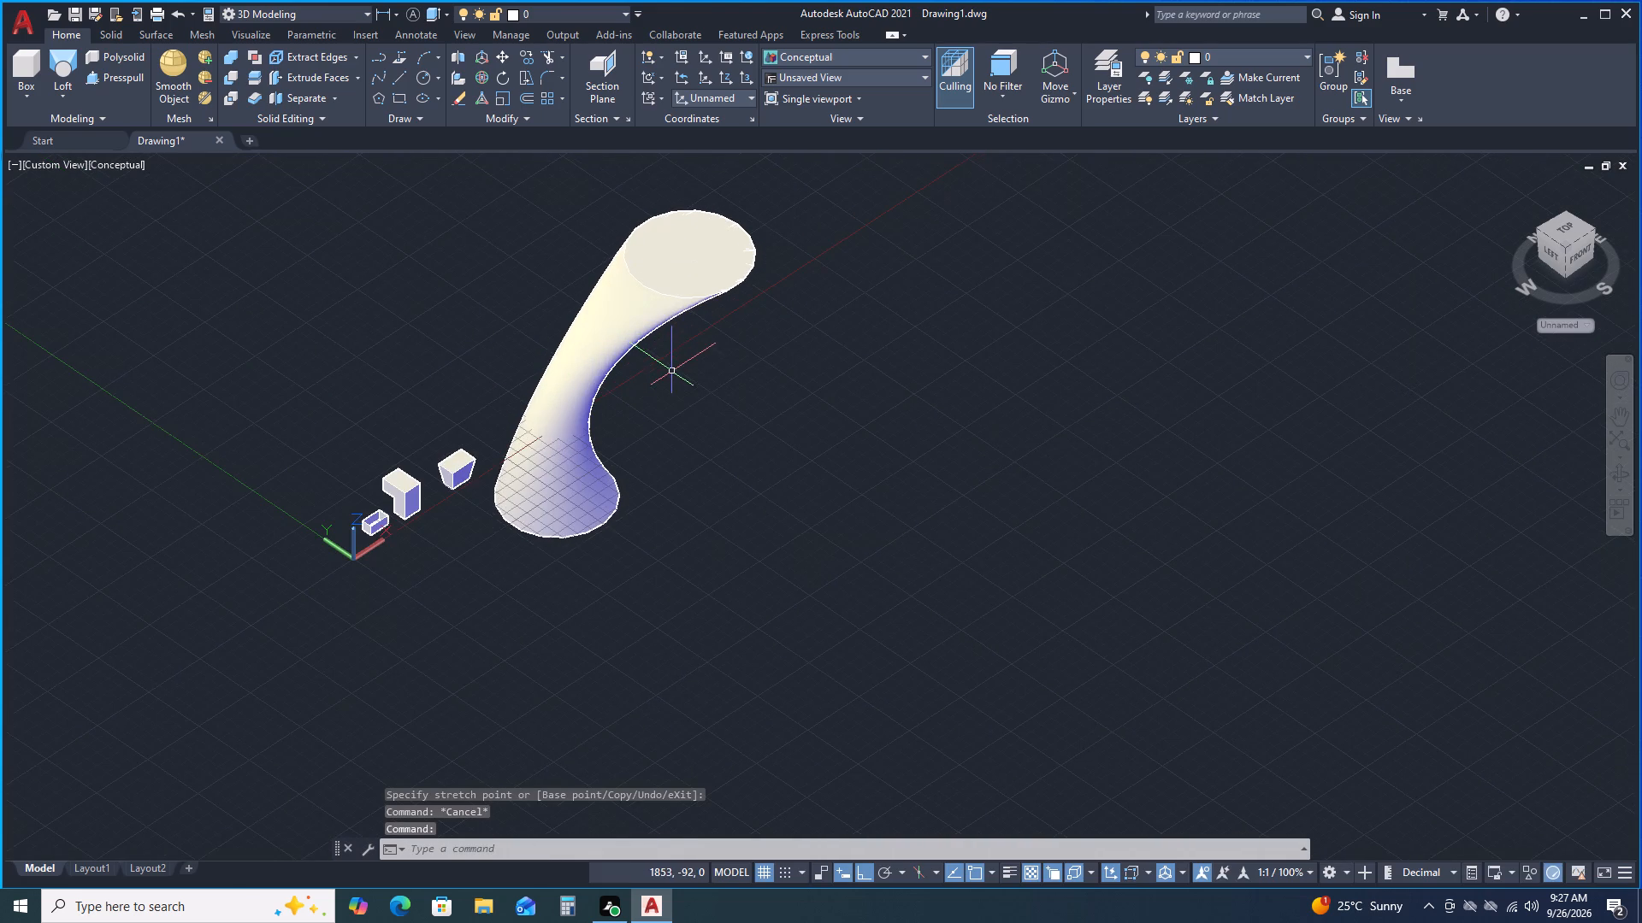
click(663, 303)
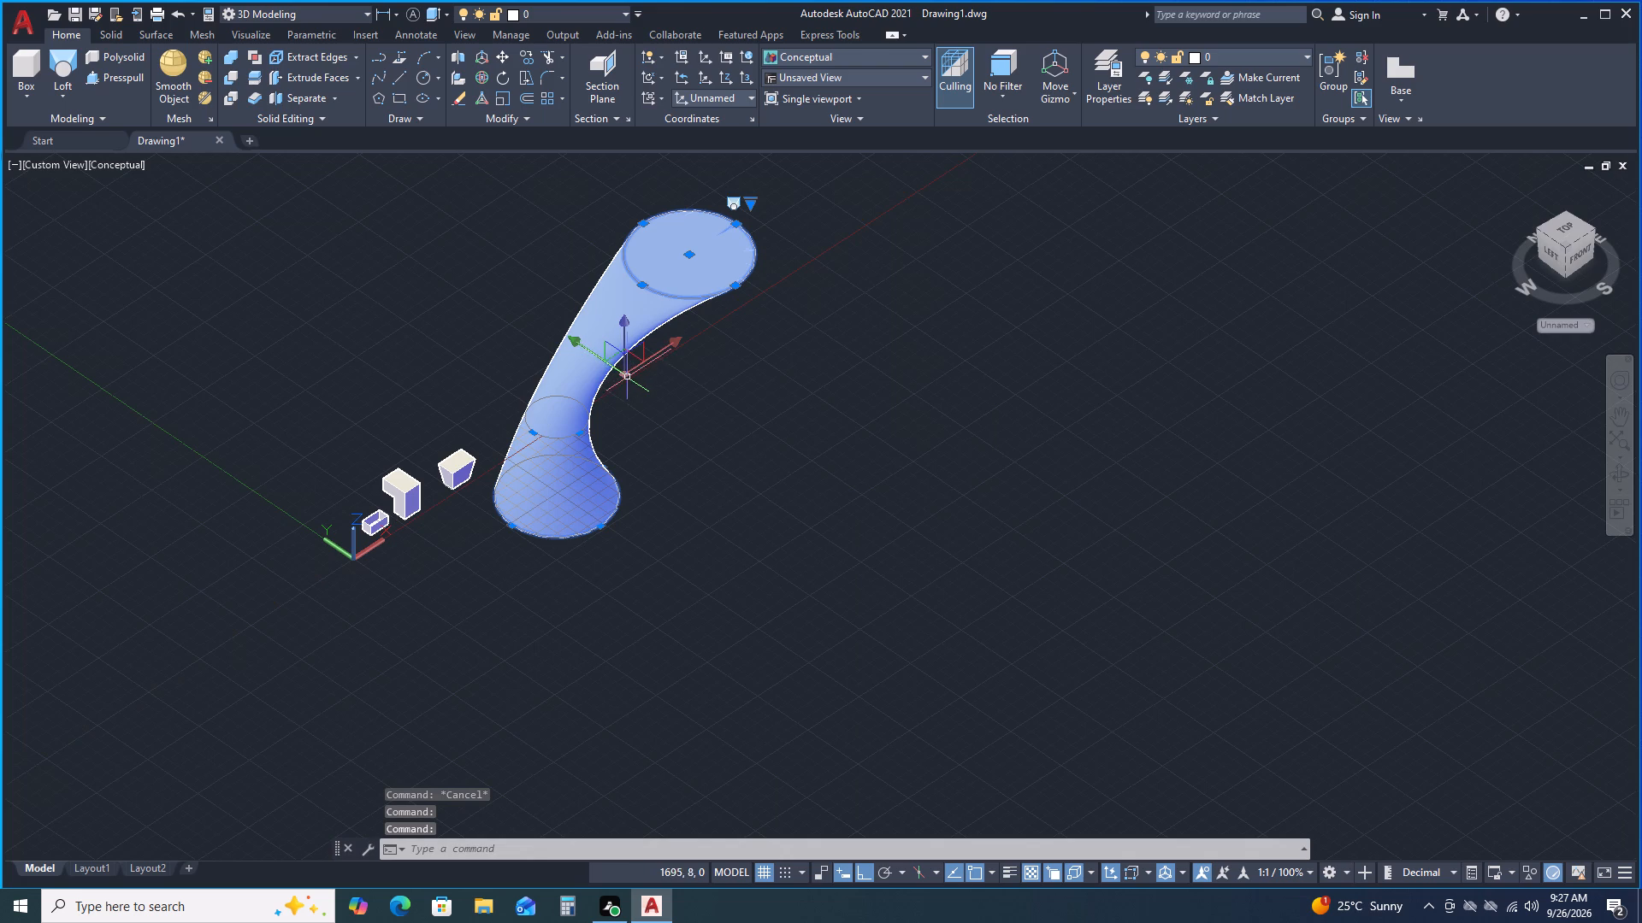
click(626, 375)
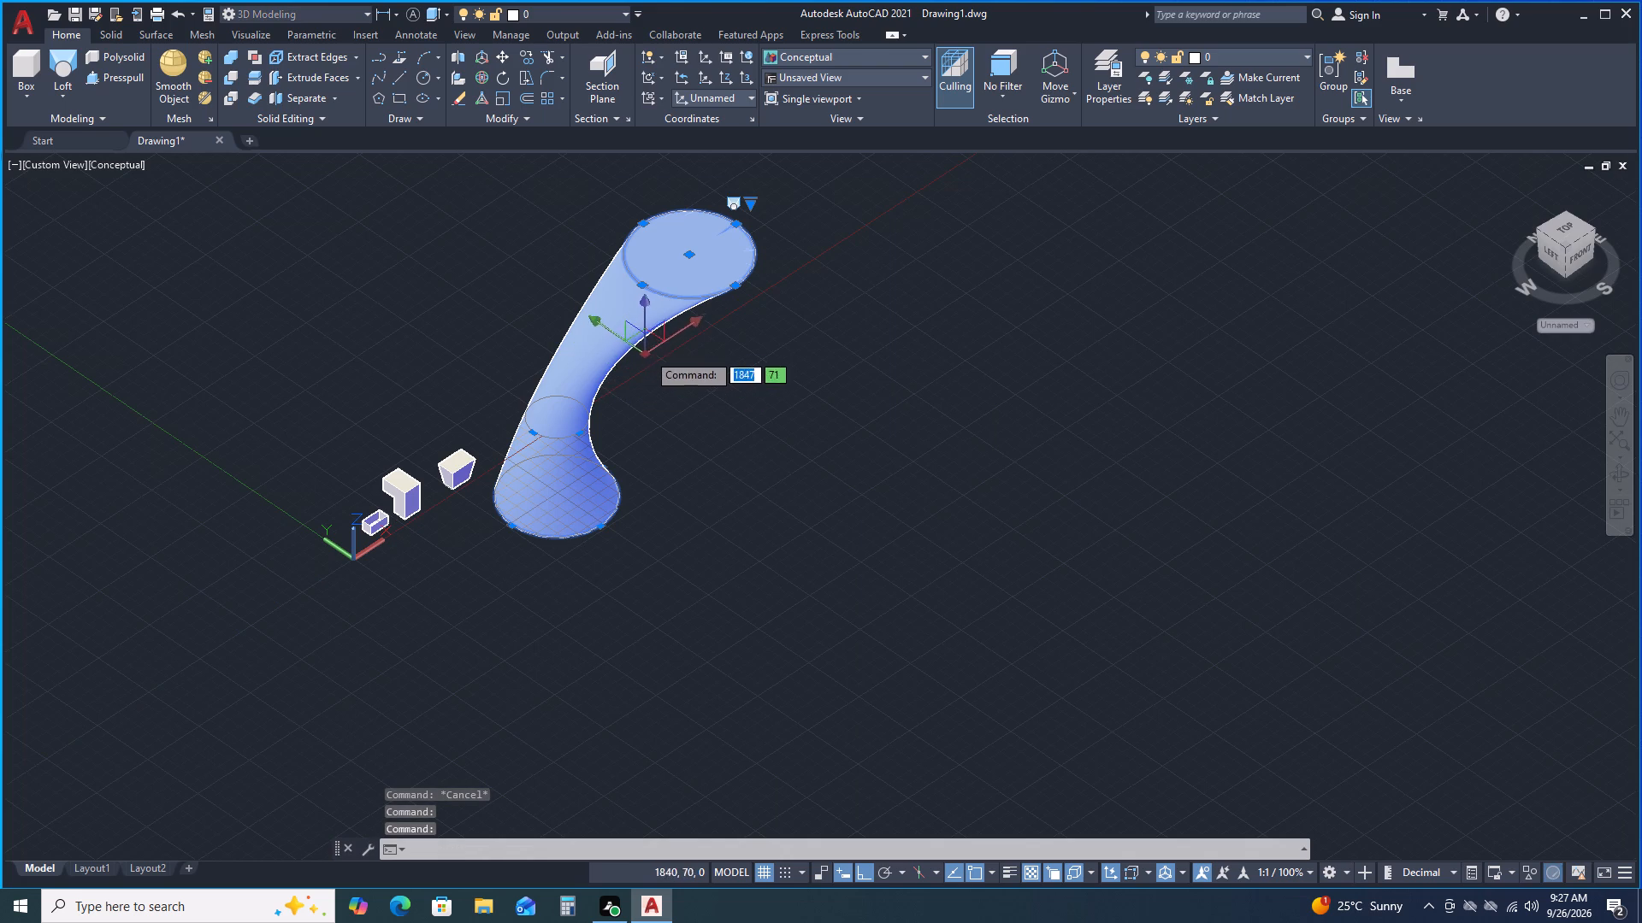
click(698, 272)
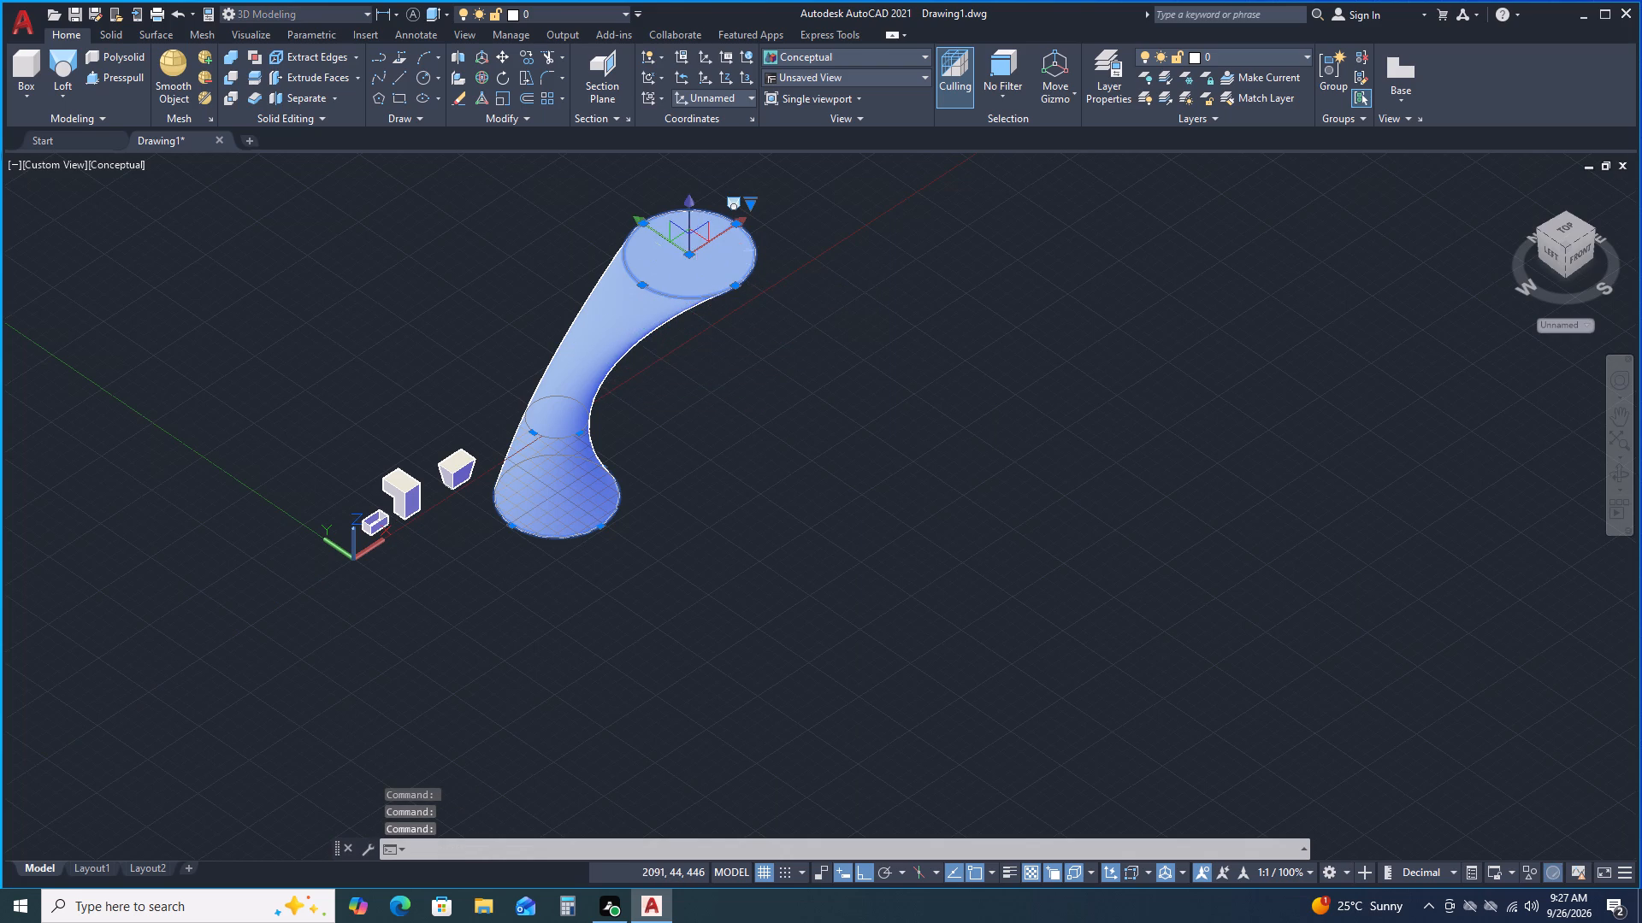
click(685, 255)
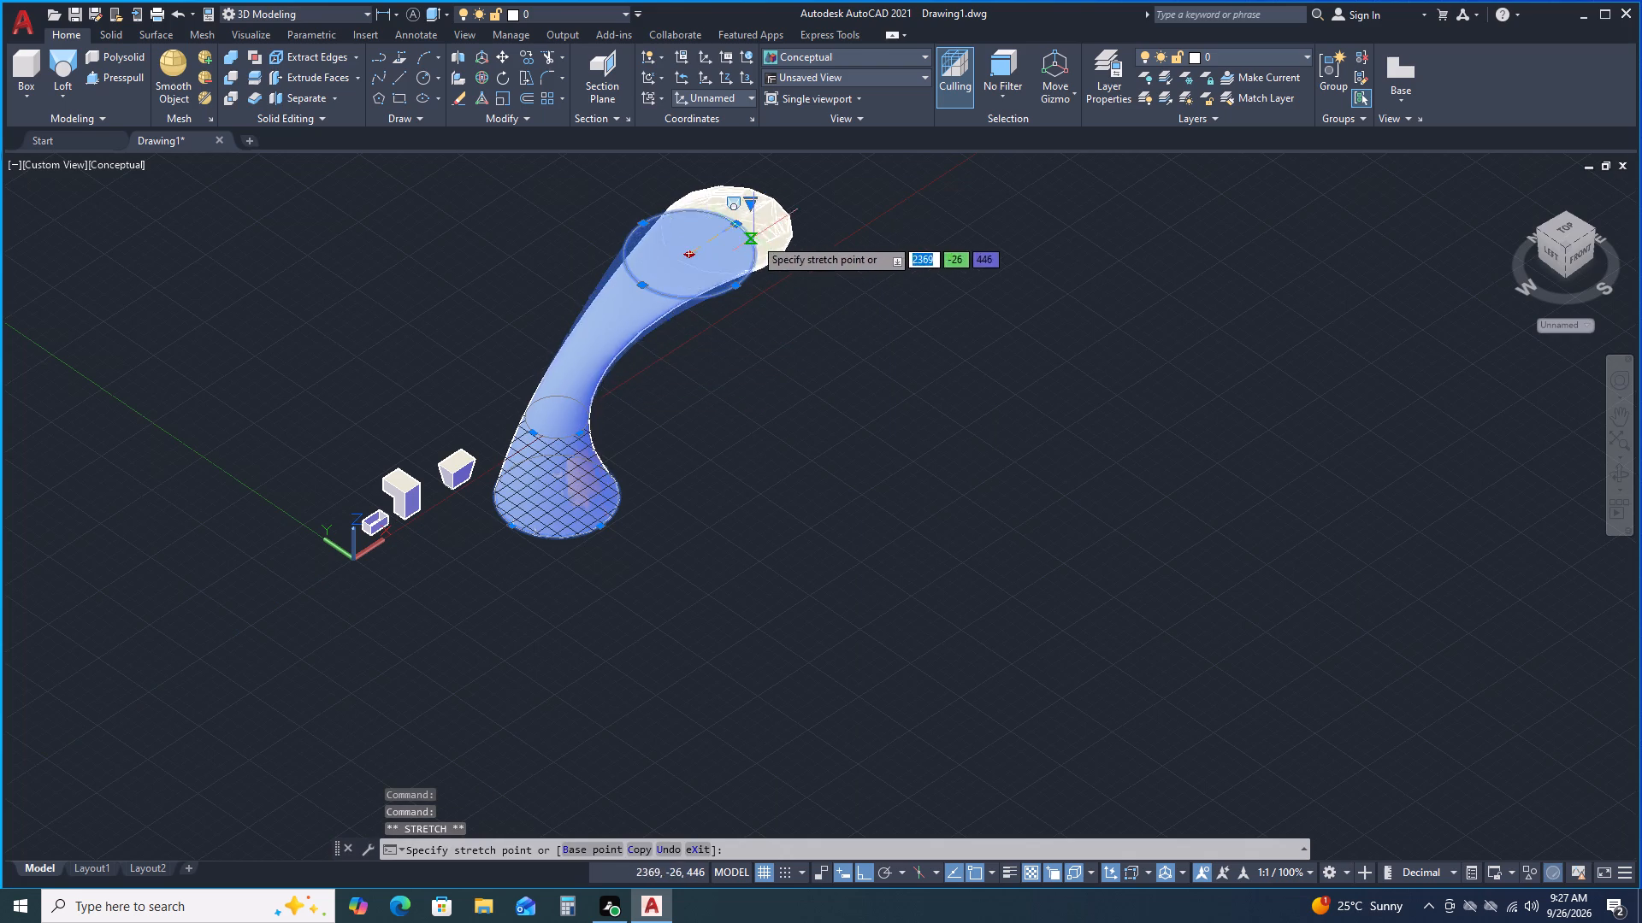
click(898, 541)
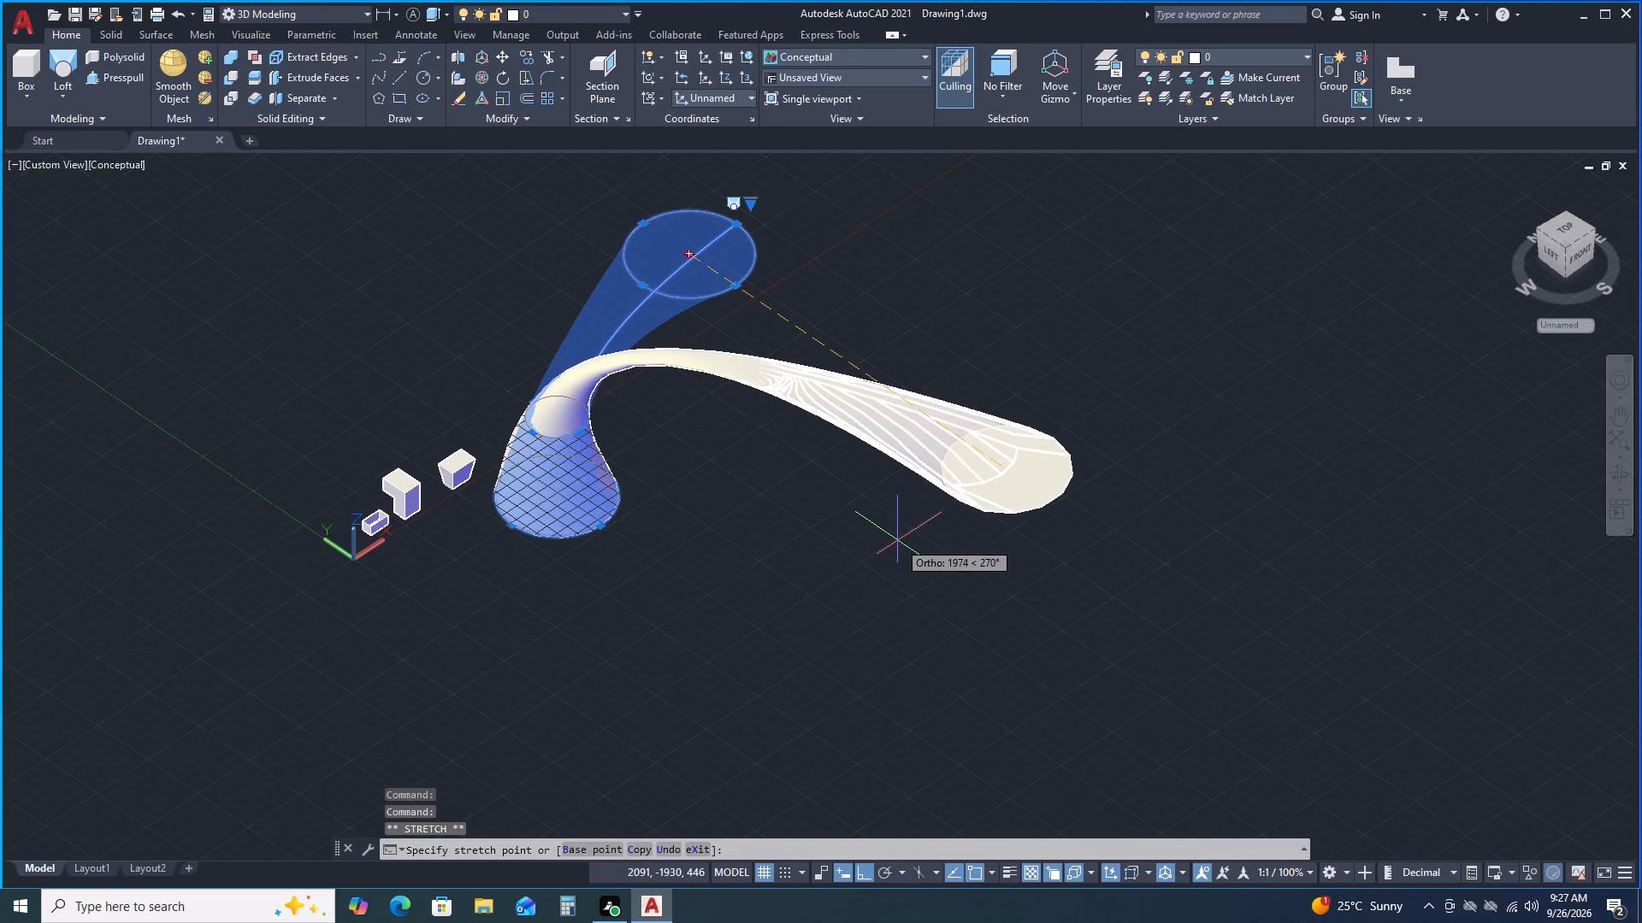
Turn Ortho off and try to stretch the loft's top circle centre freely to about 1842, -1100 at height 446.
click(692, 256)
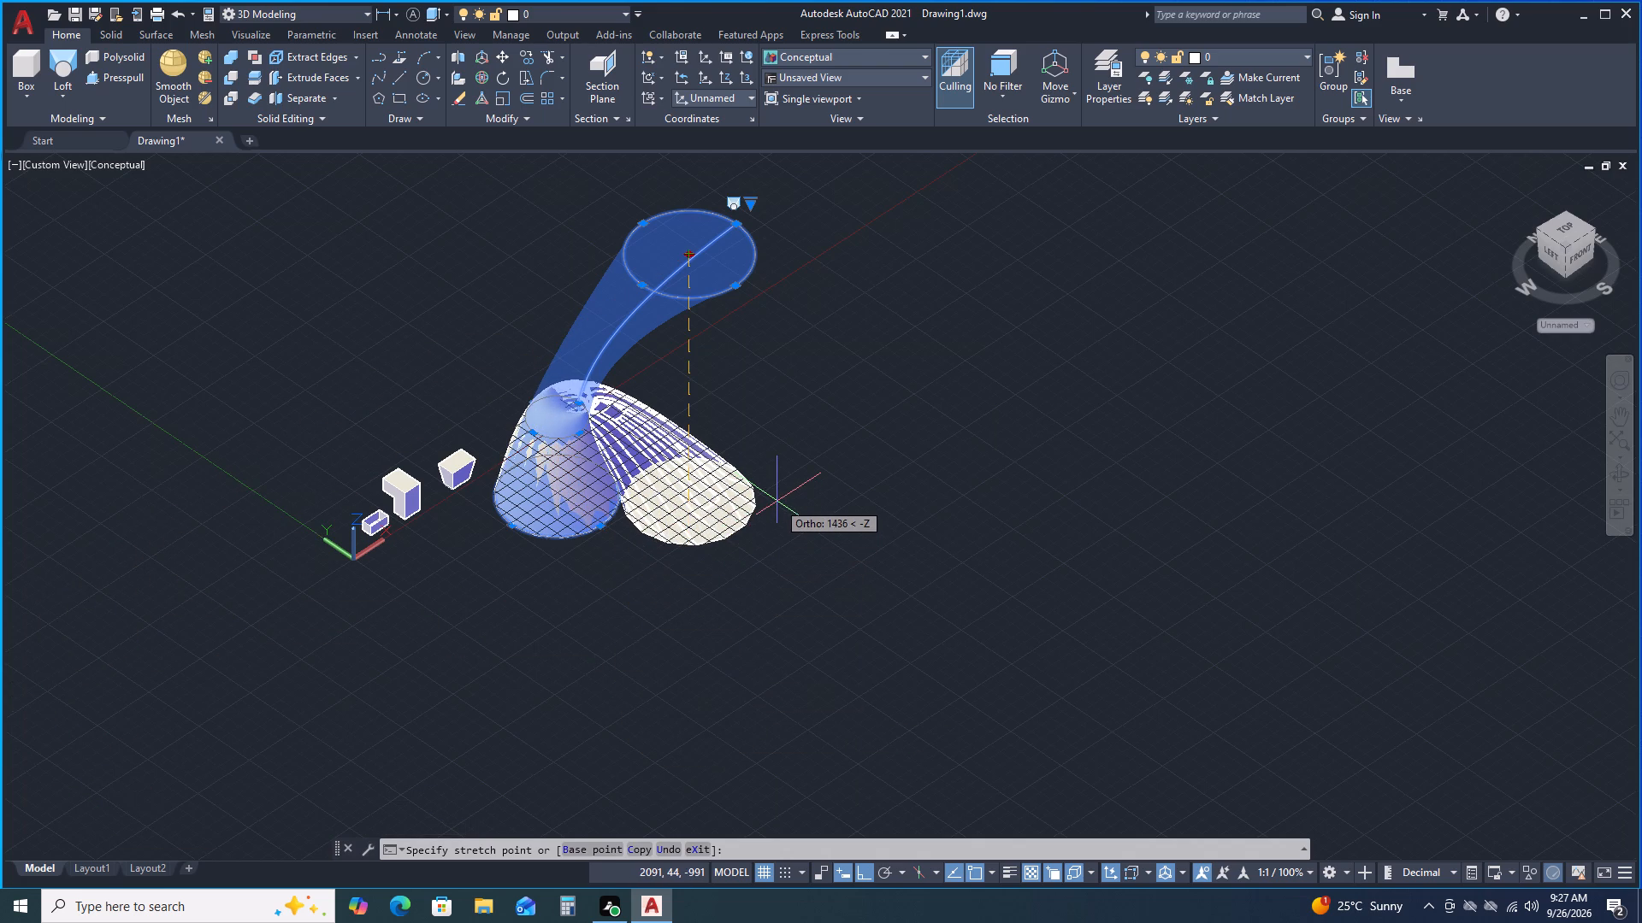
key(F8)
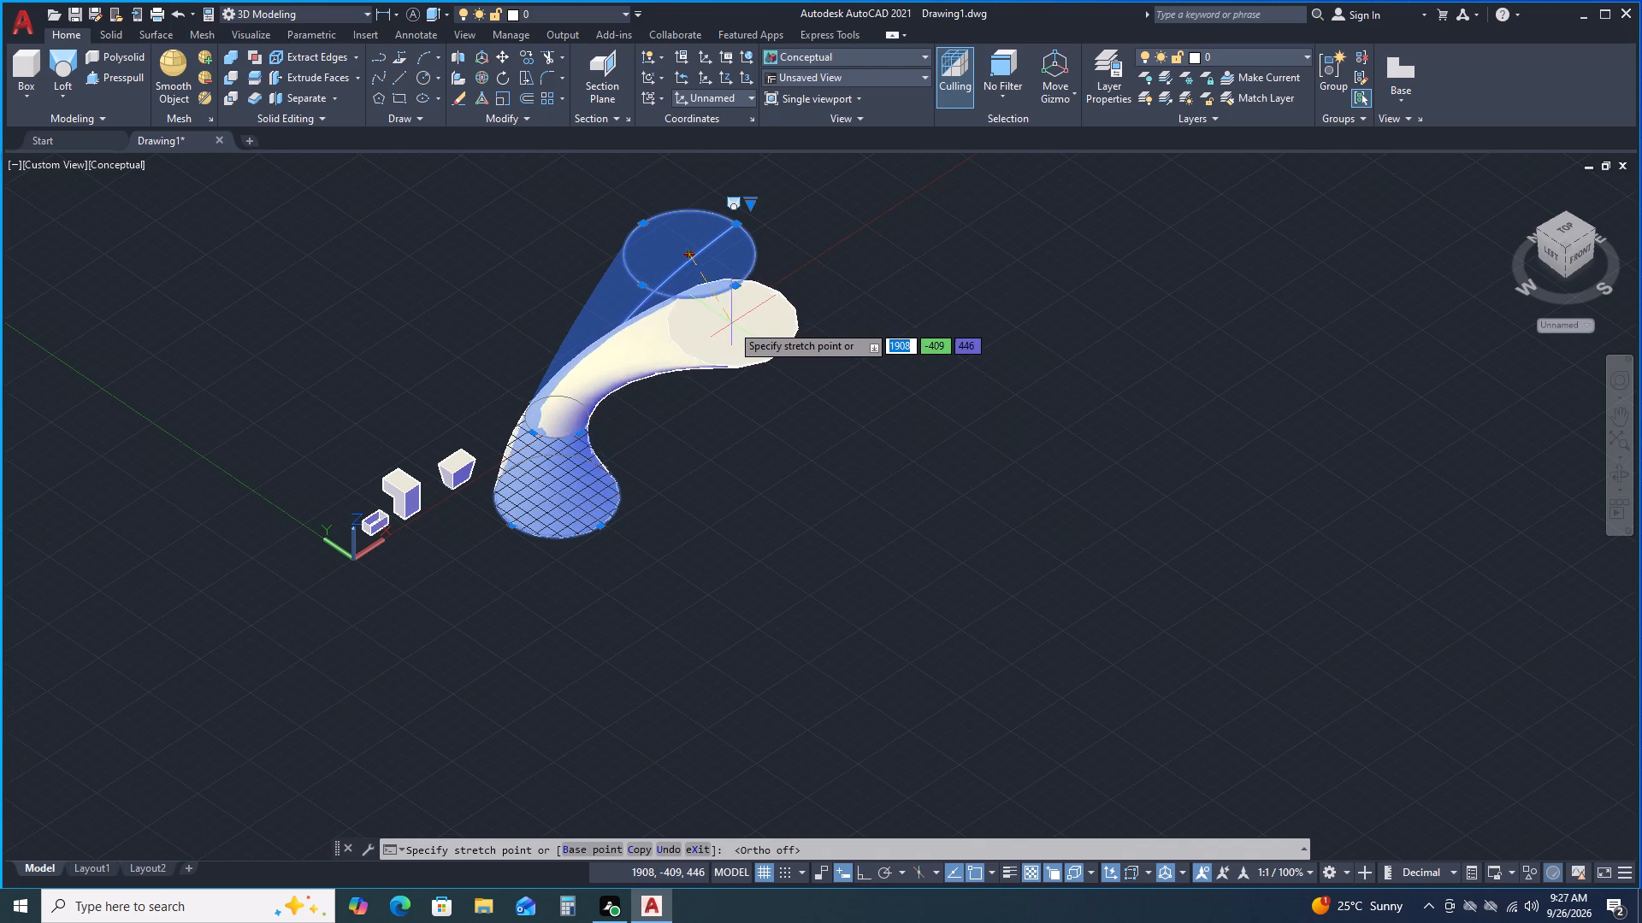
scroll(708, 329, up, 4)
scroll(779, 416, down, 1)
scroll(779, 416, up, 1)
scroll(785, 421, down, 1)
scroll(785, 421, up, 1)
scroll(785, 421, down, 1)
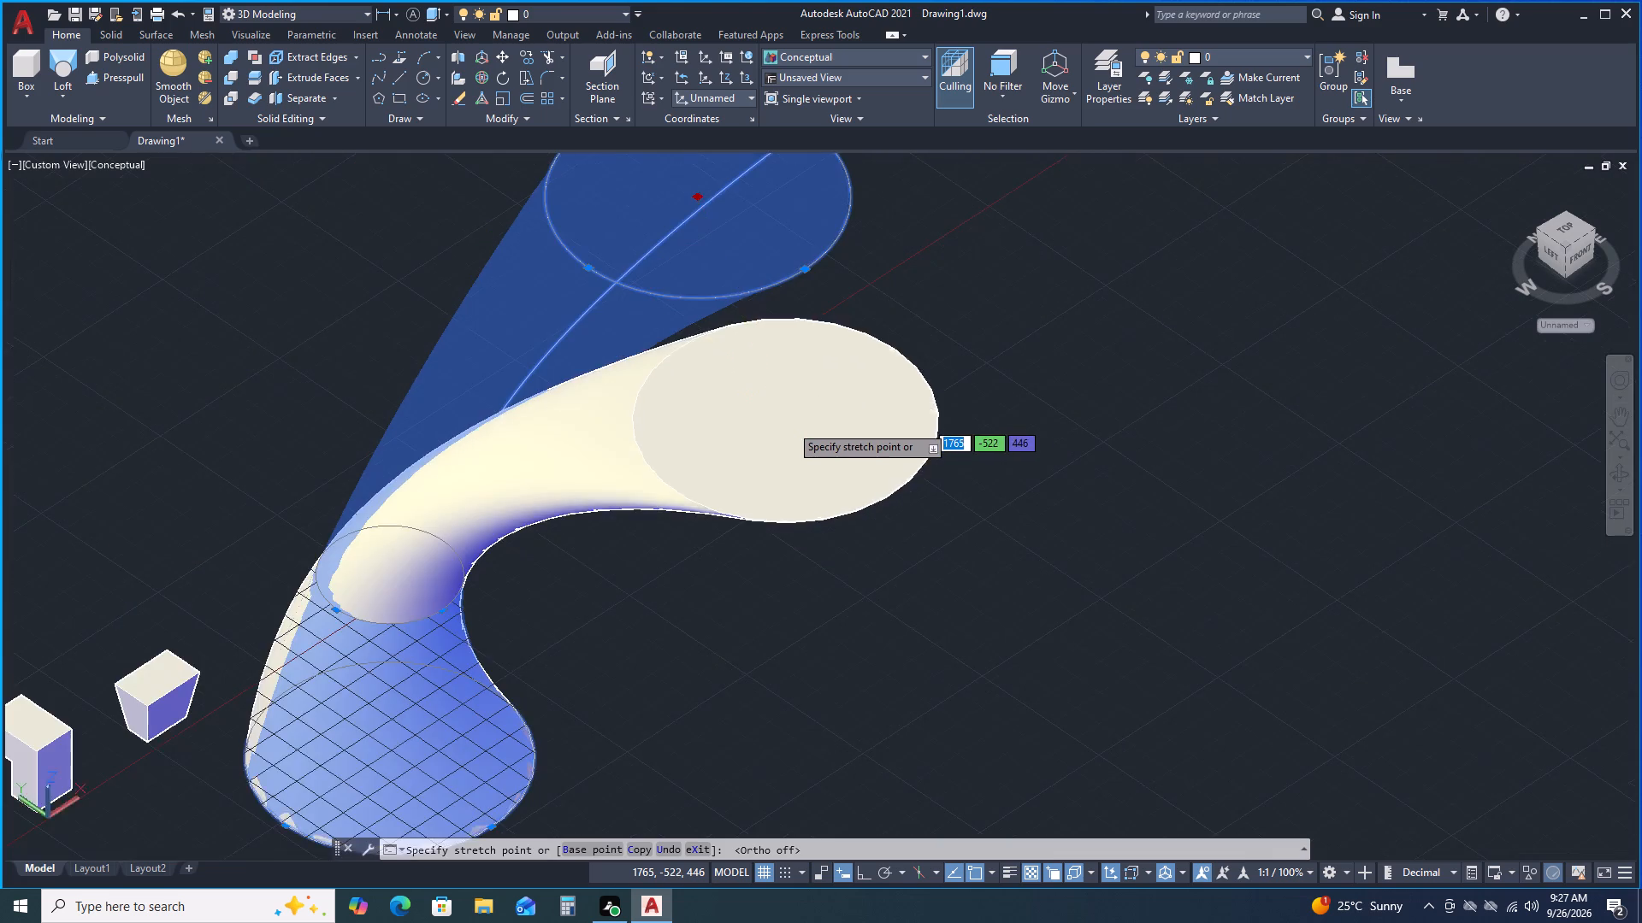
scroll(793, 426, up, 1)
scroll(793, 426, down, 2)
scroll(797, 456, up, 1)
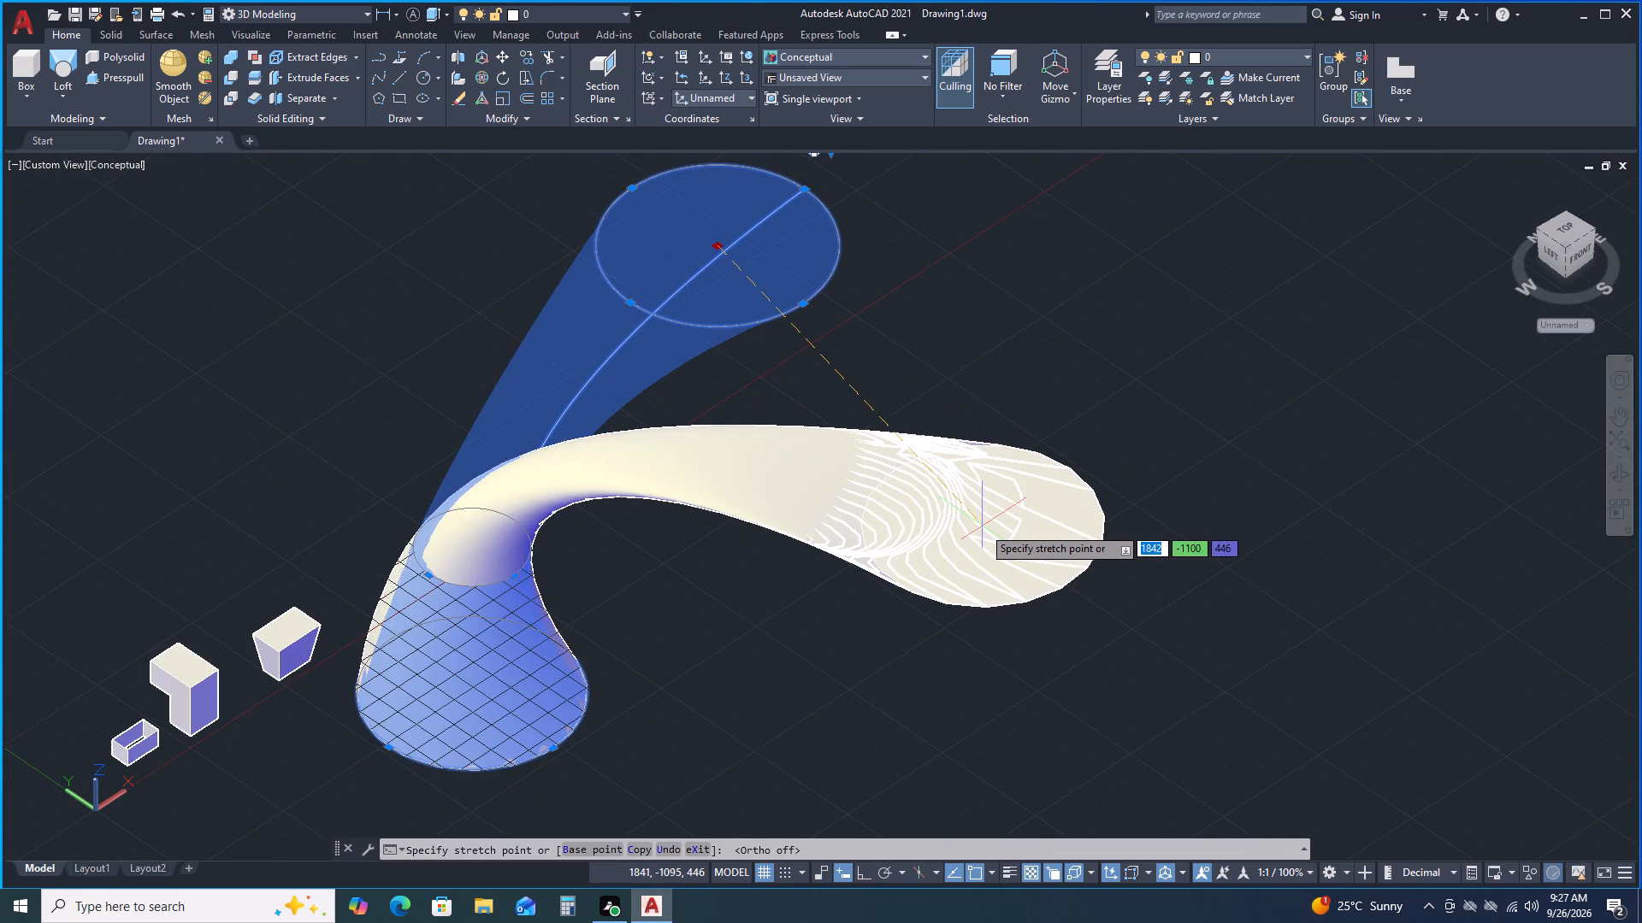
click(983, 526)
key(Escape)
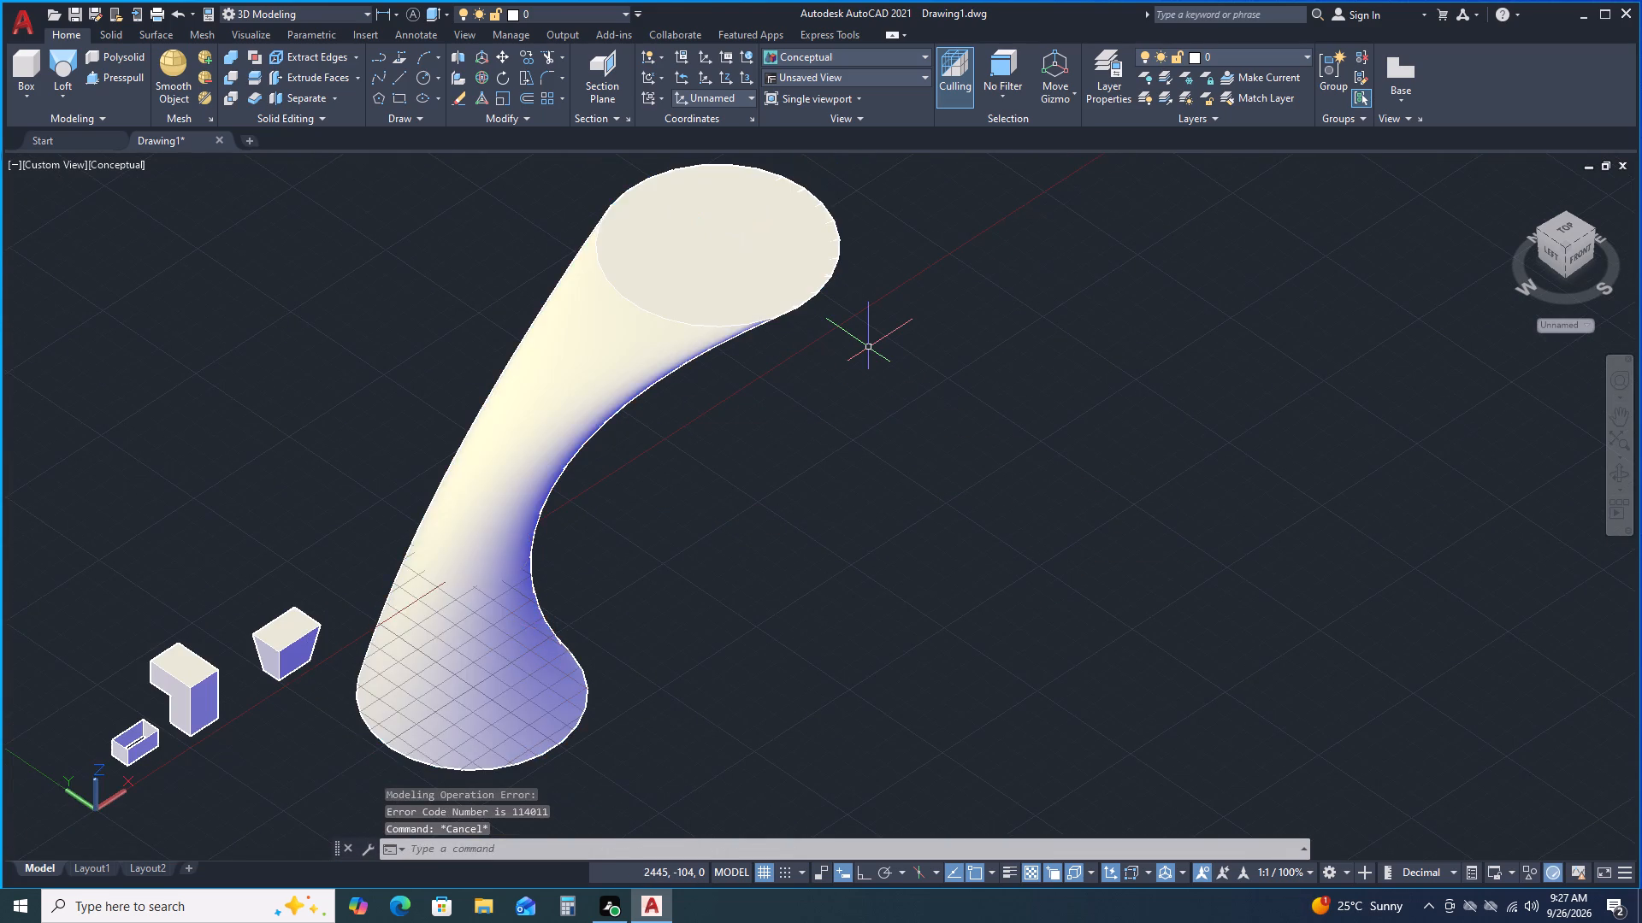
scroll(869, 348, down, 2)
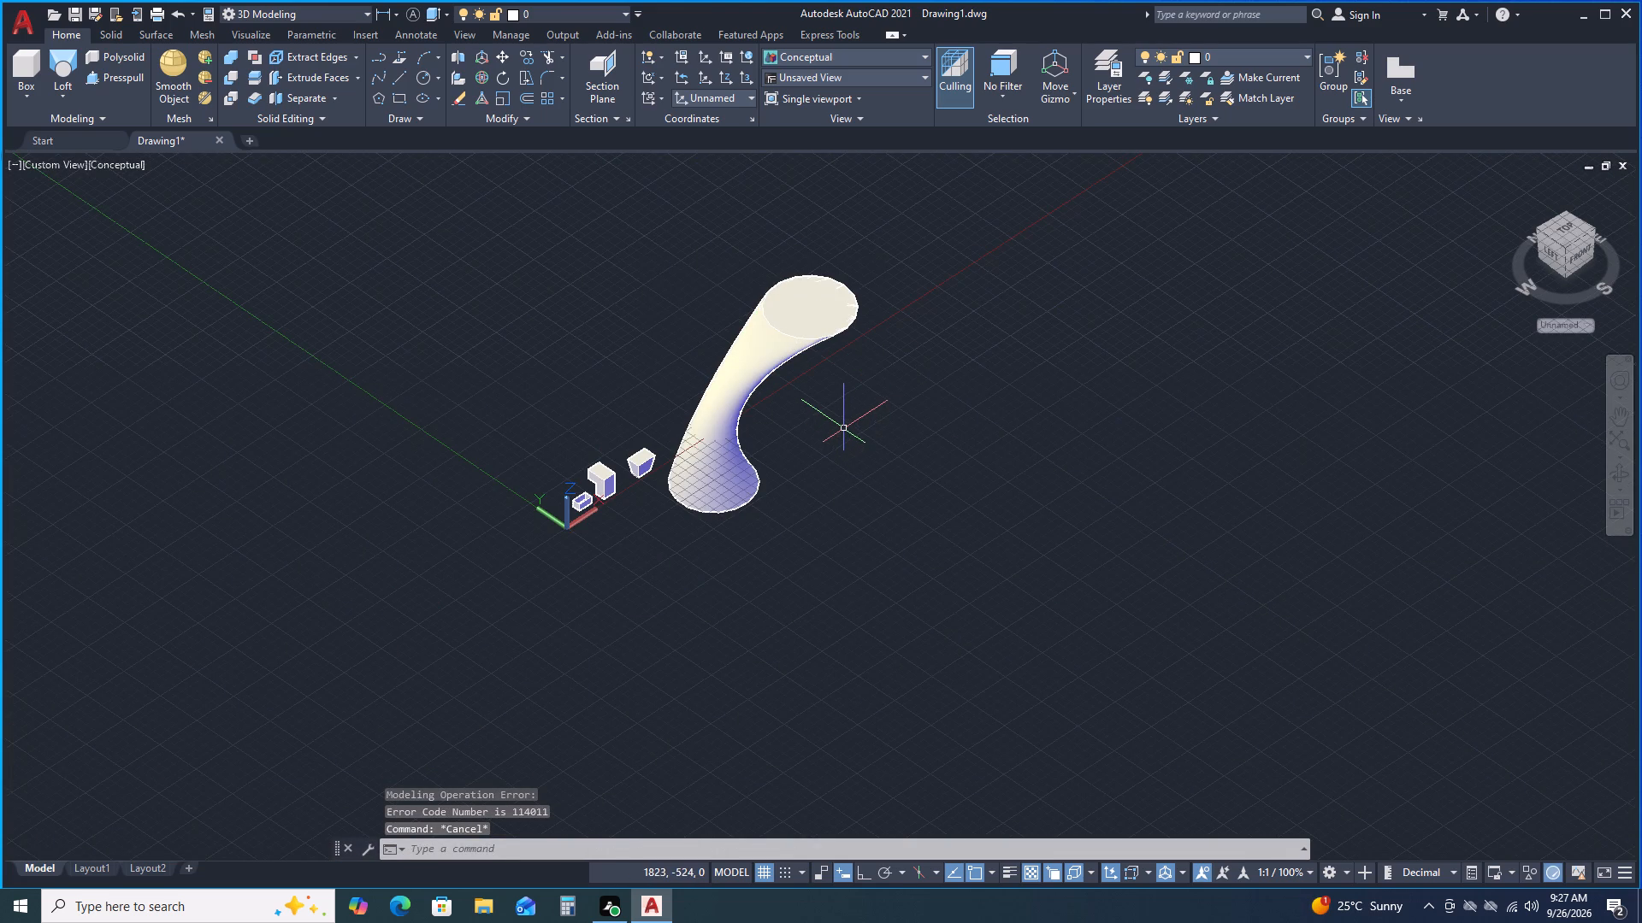
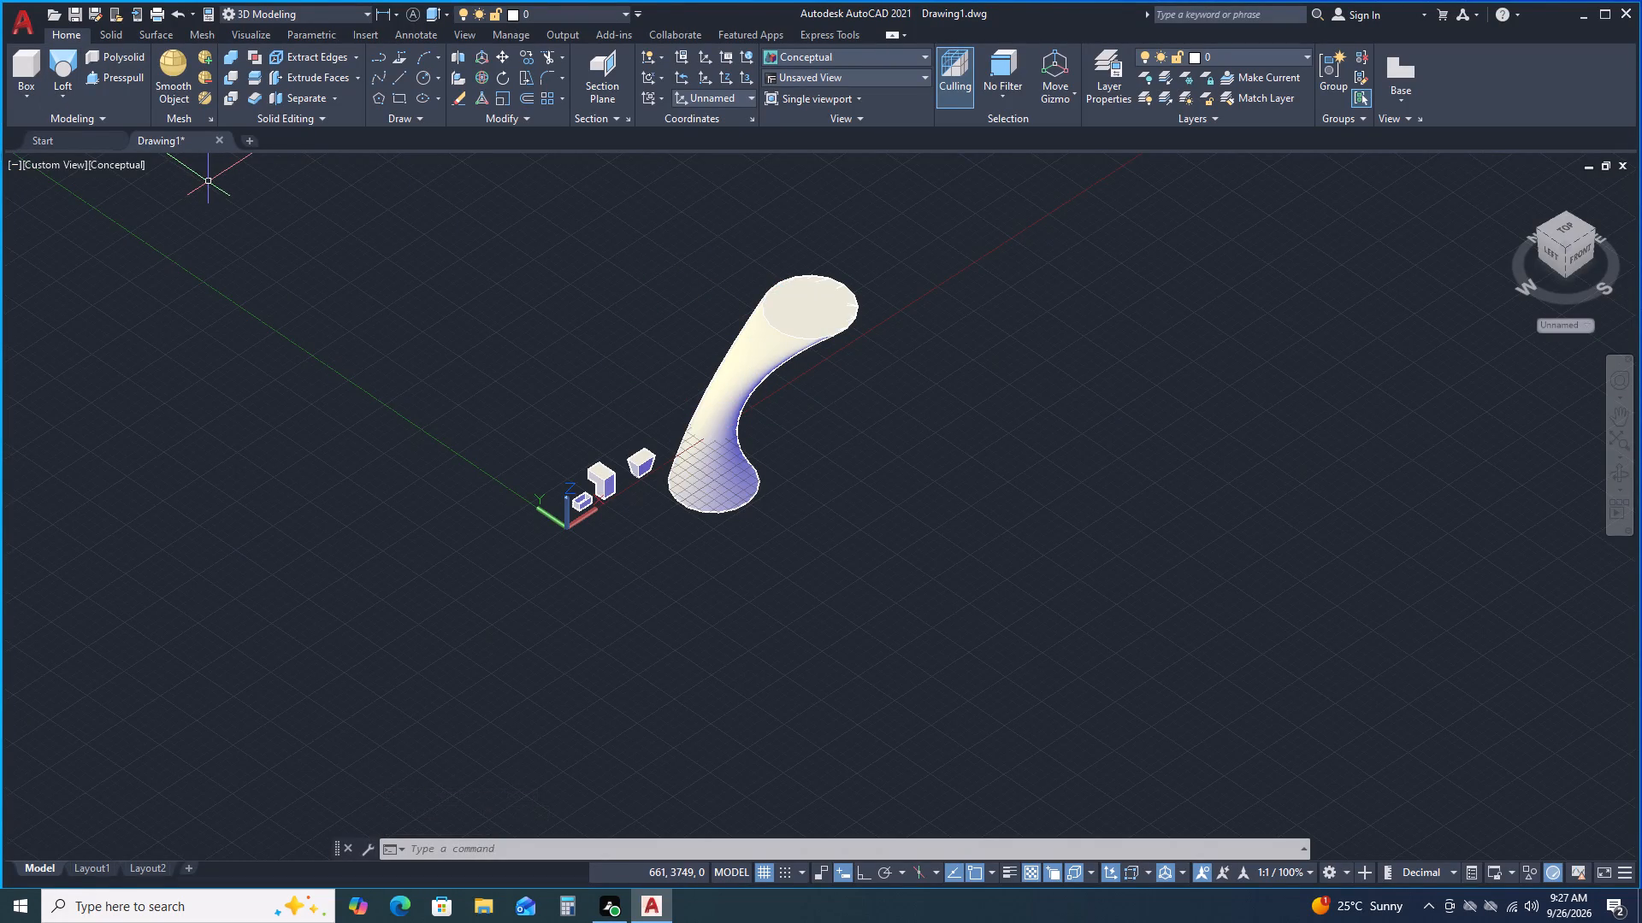
Undo the grip stretches and the loft, going back to the three separate stacked circles.
key(ctrl+z)
key(ctrl+z)
key(ctrl+z)
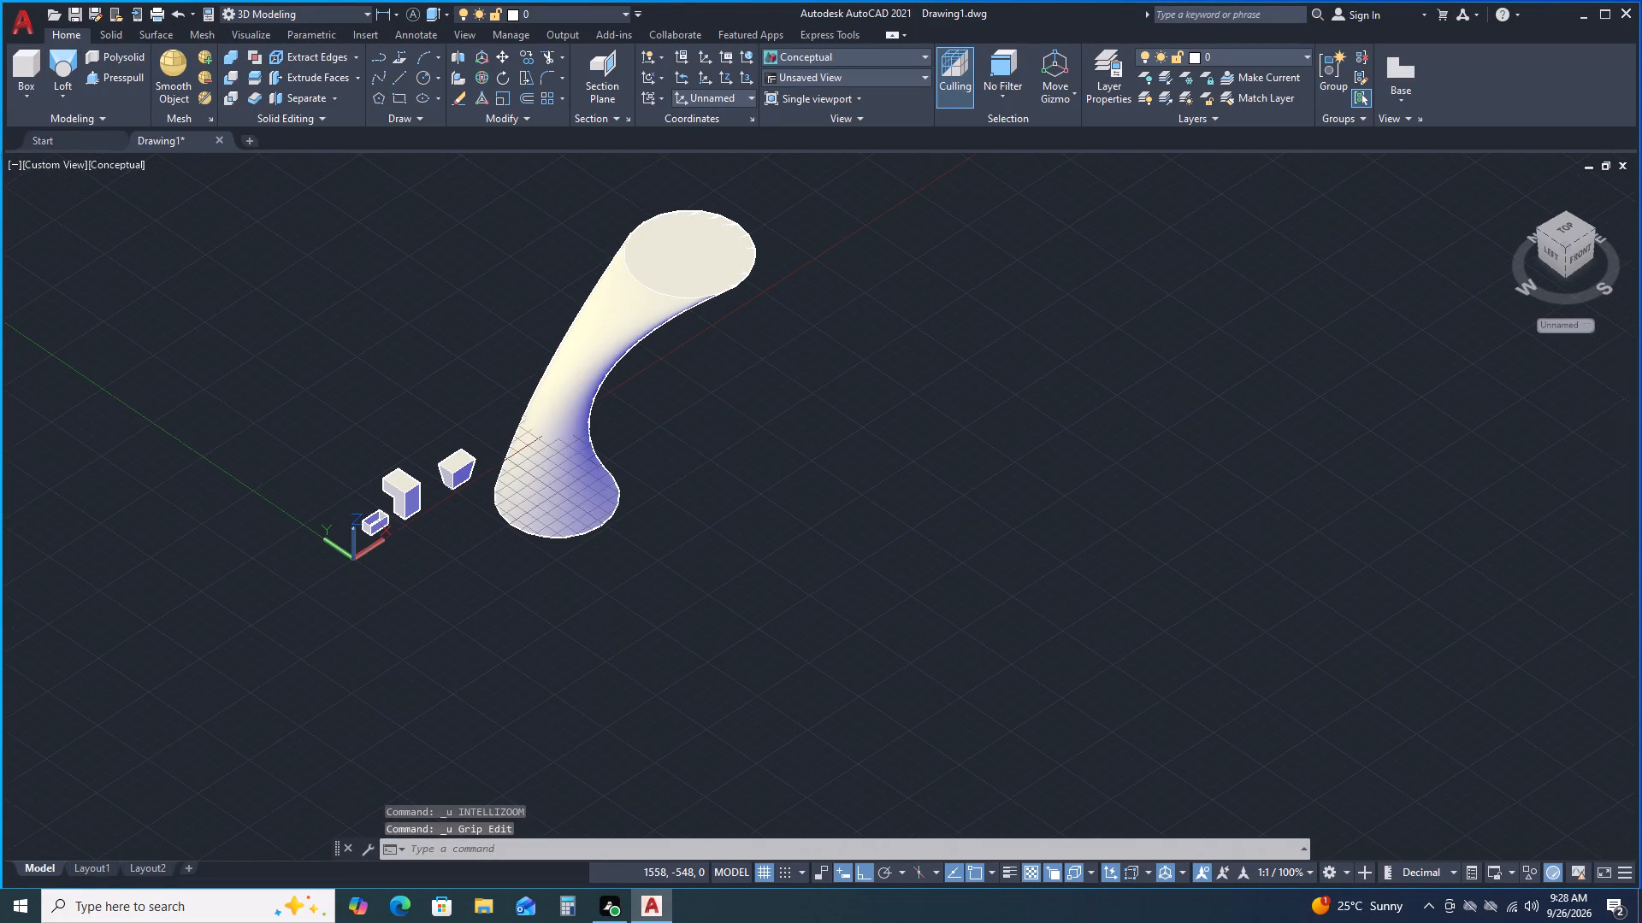
key(ctrl+z)
key(ctrl+z)
key(ctrl+z)
key(ctrl+z)
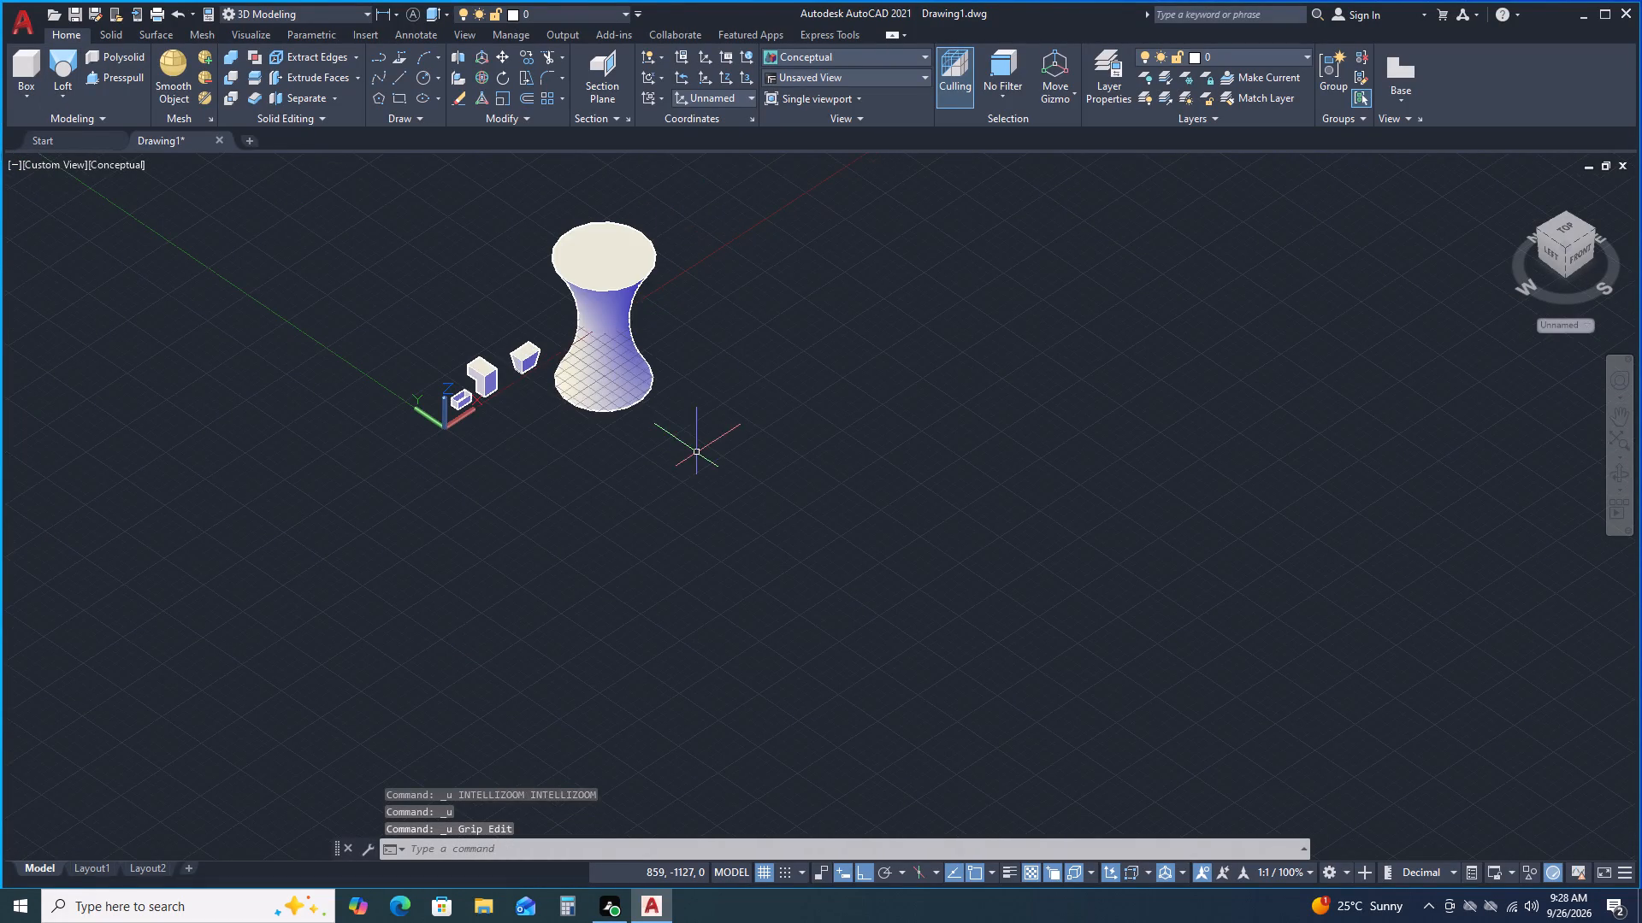
key(ctrl+z)
key(ctrl+z)
key(ctrl+z)
key(ctrl+z)
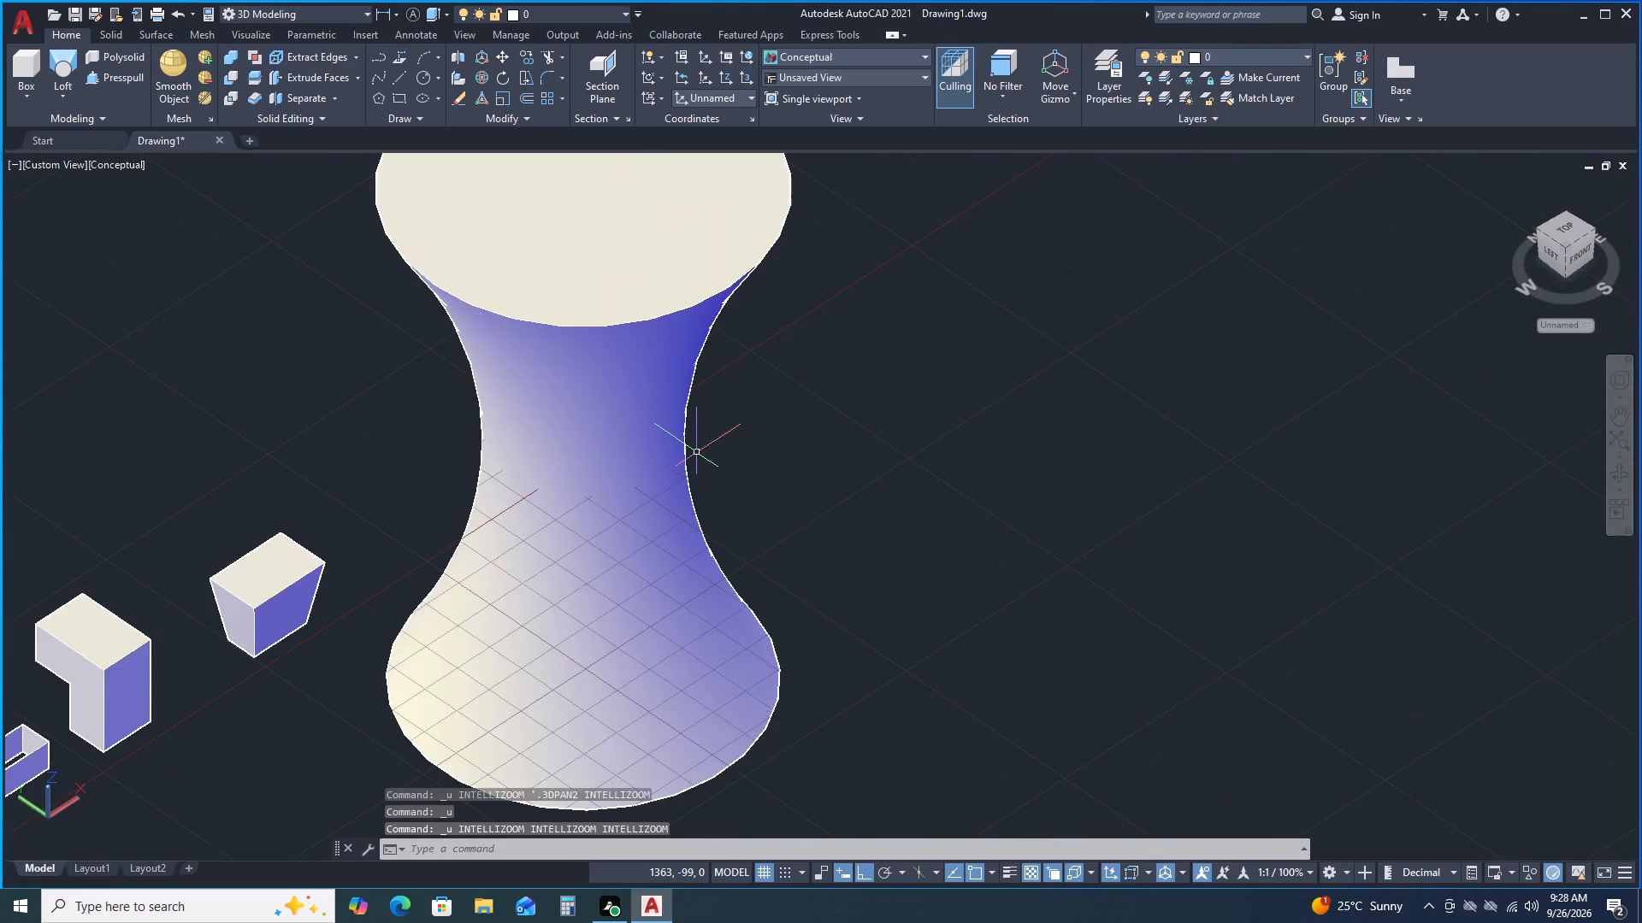
key(ctrl+z)
key(ctrl+z)
key(ctrl+z)
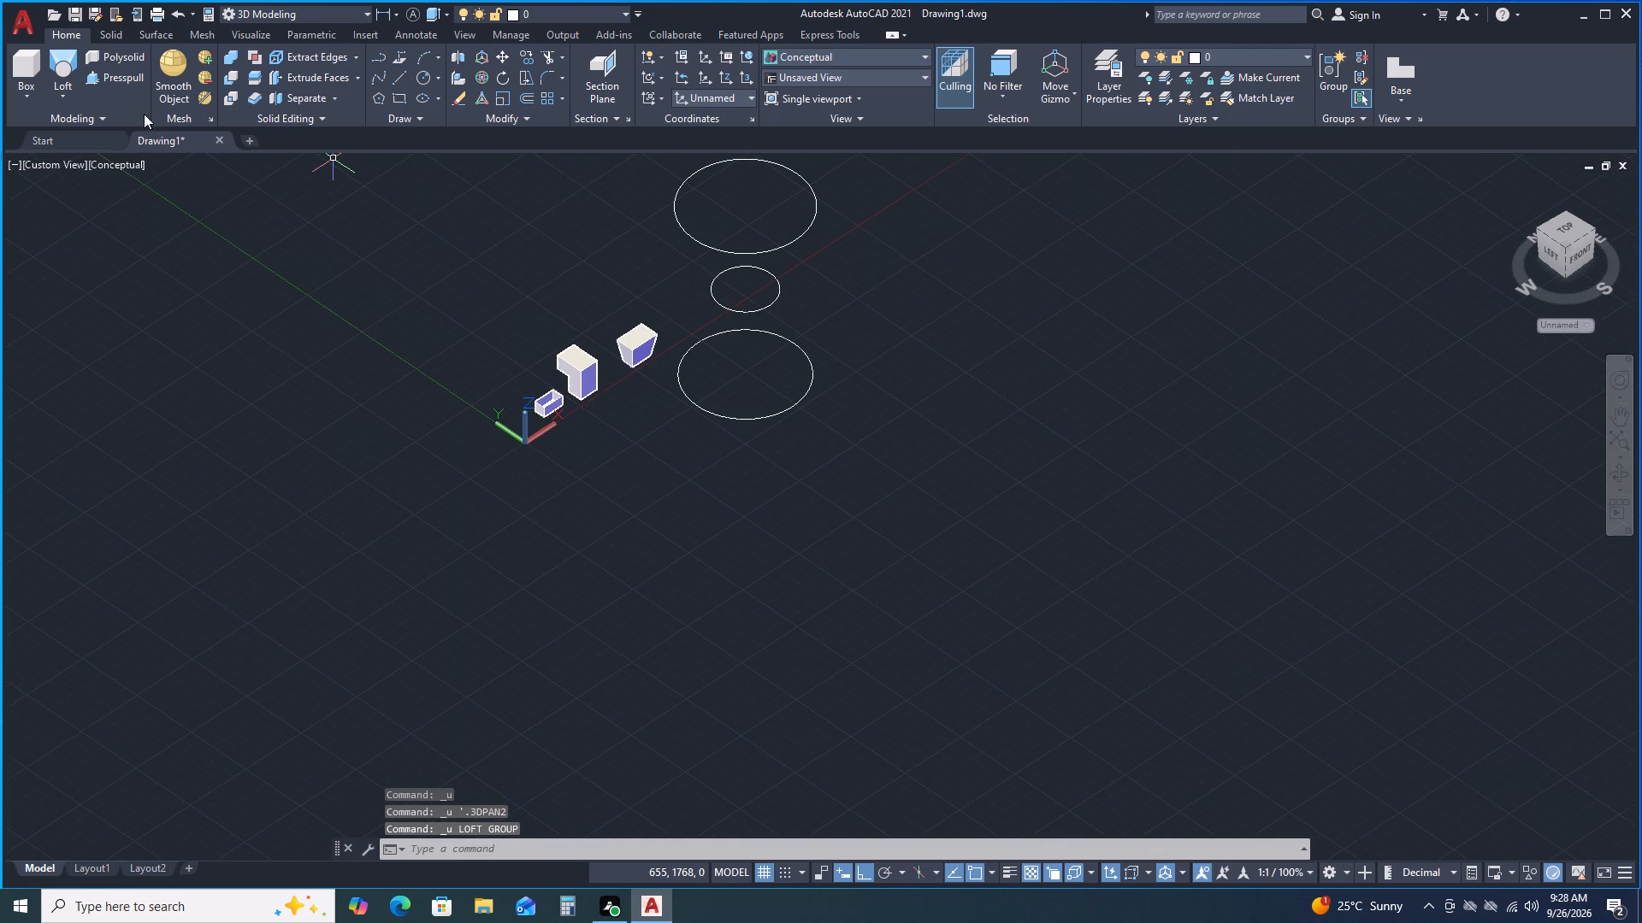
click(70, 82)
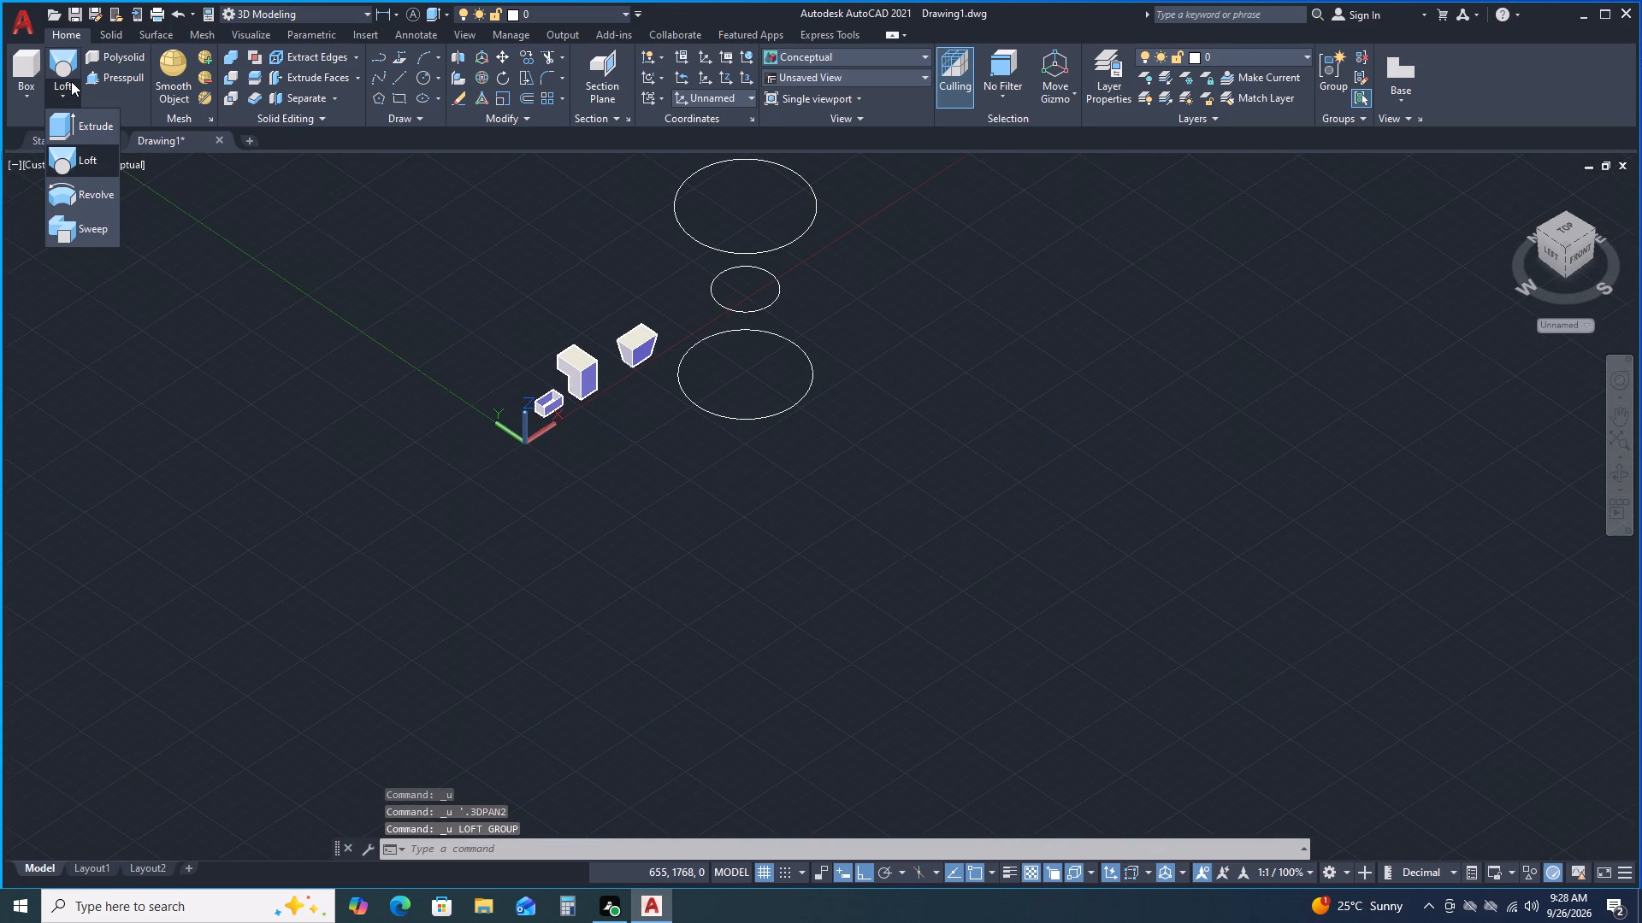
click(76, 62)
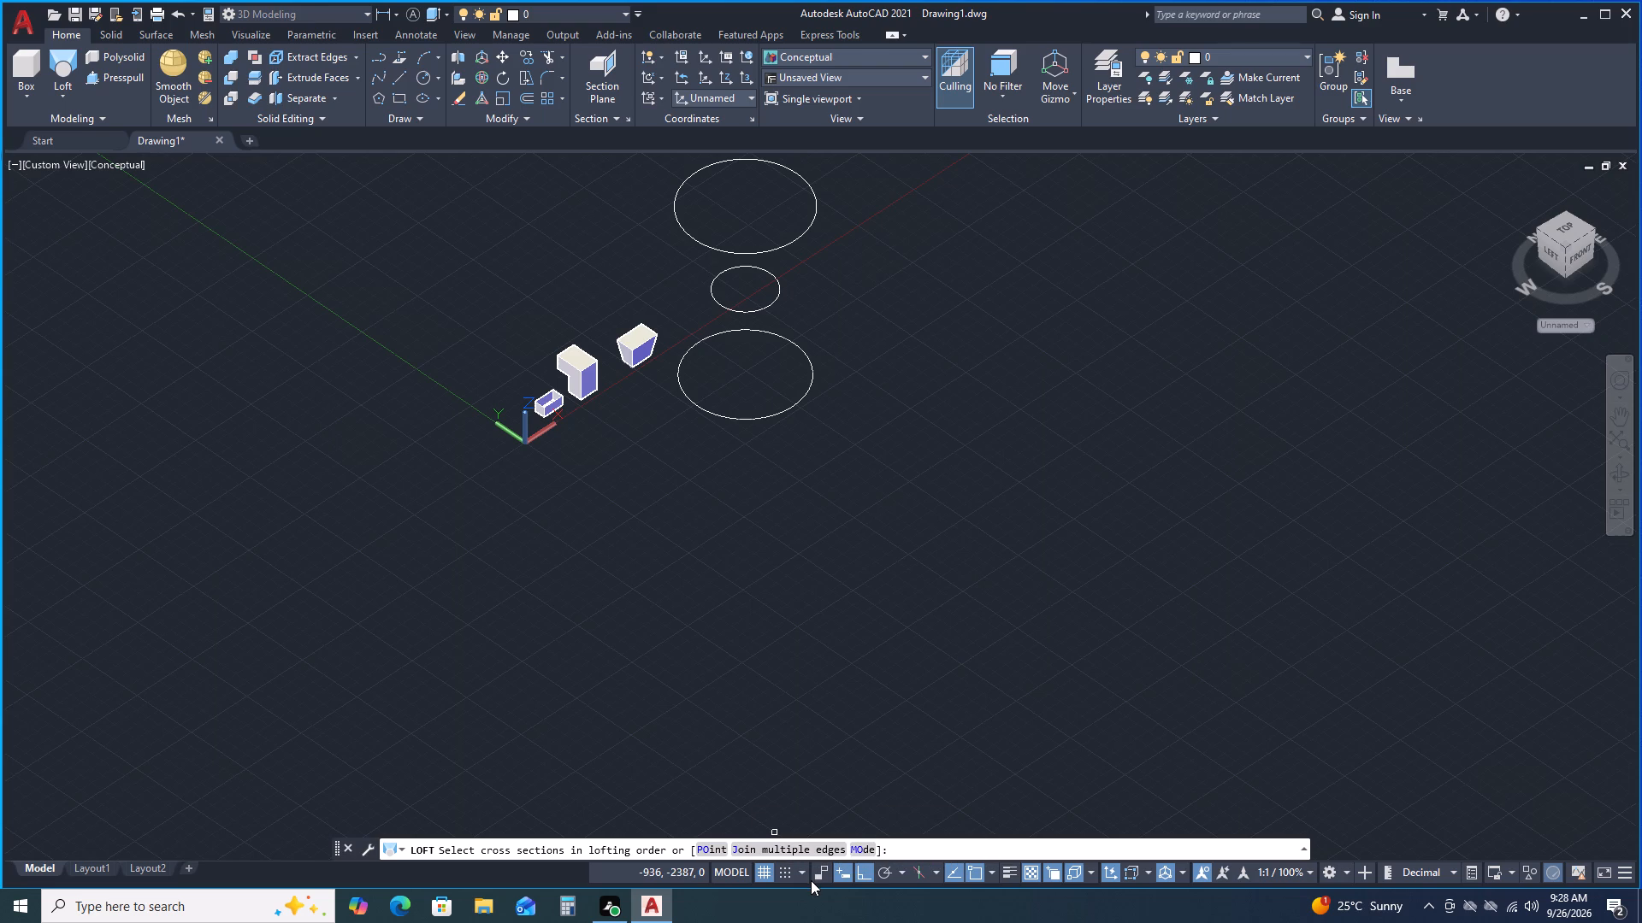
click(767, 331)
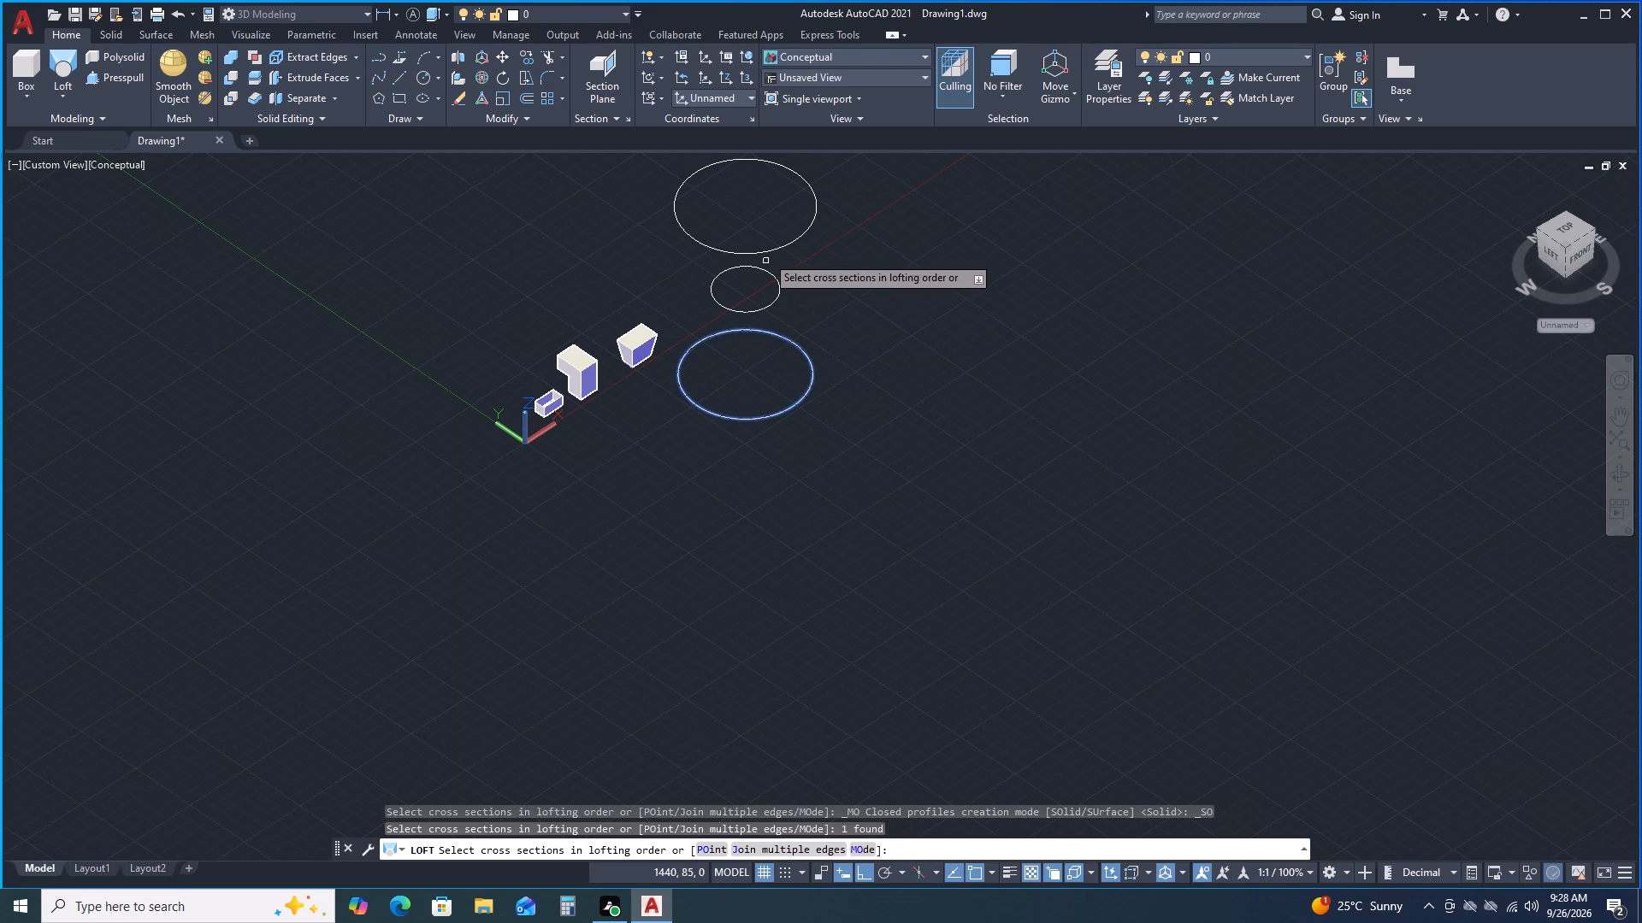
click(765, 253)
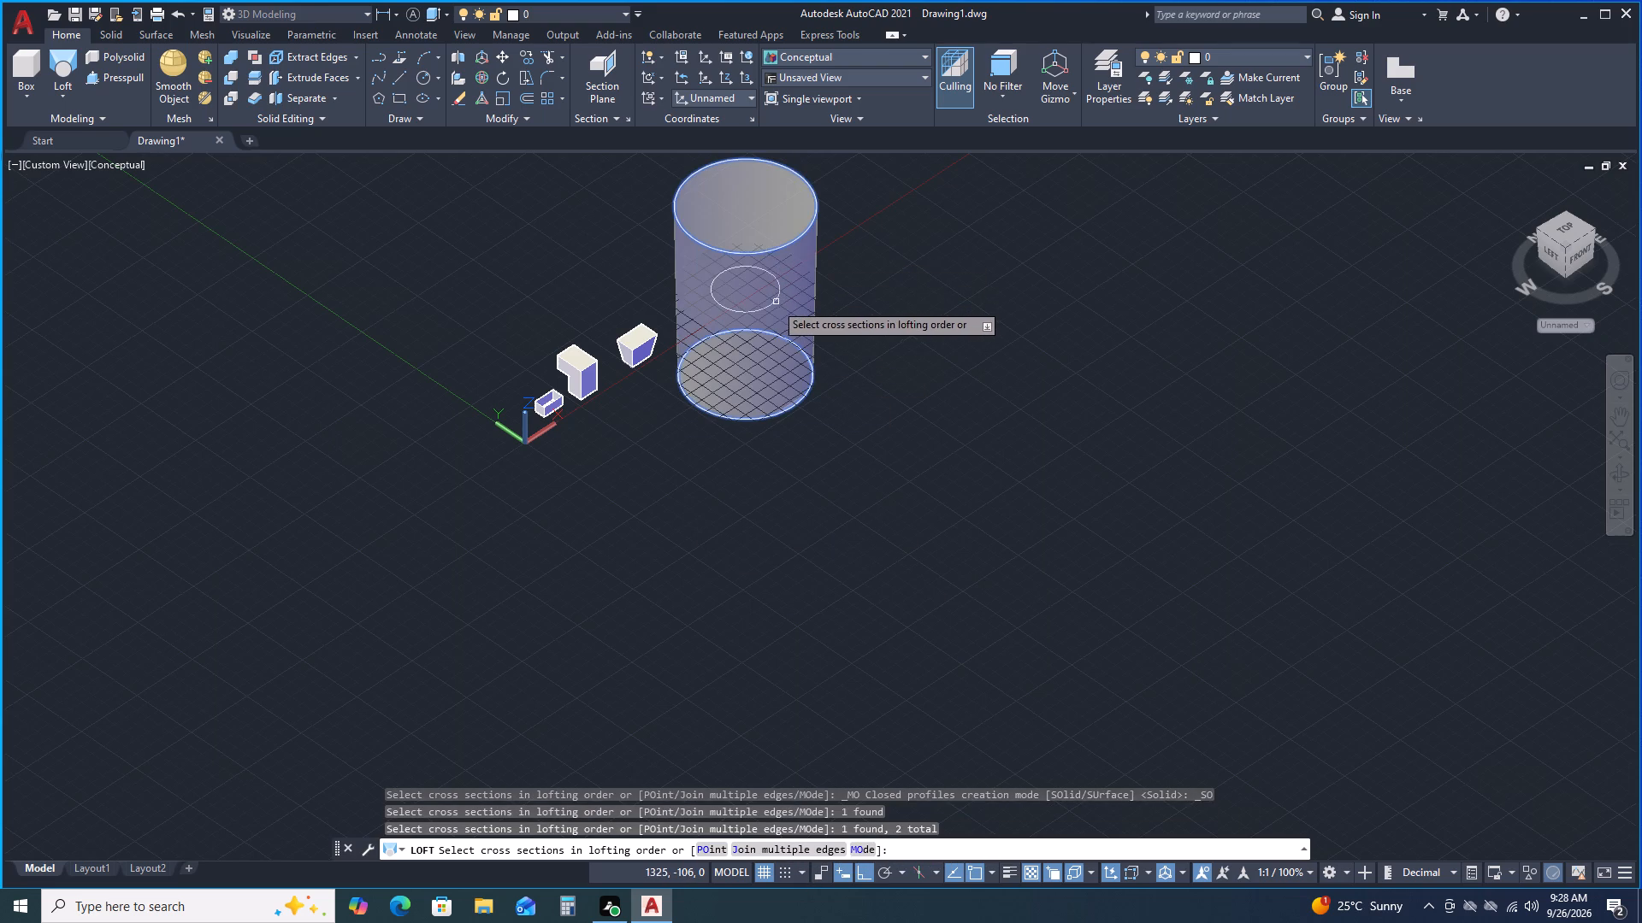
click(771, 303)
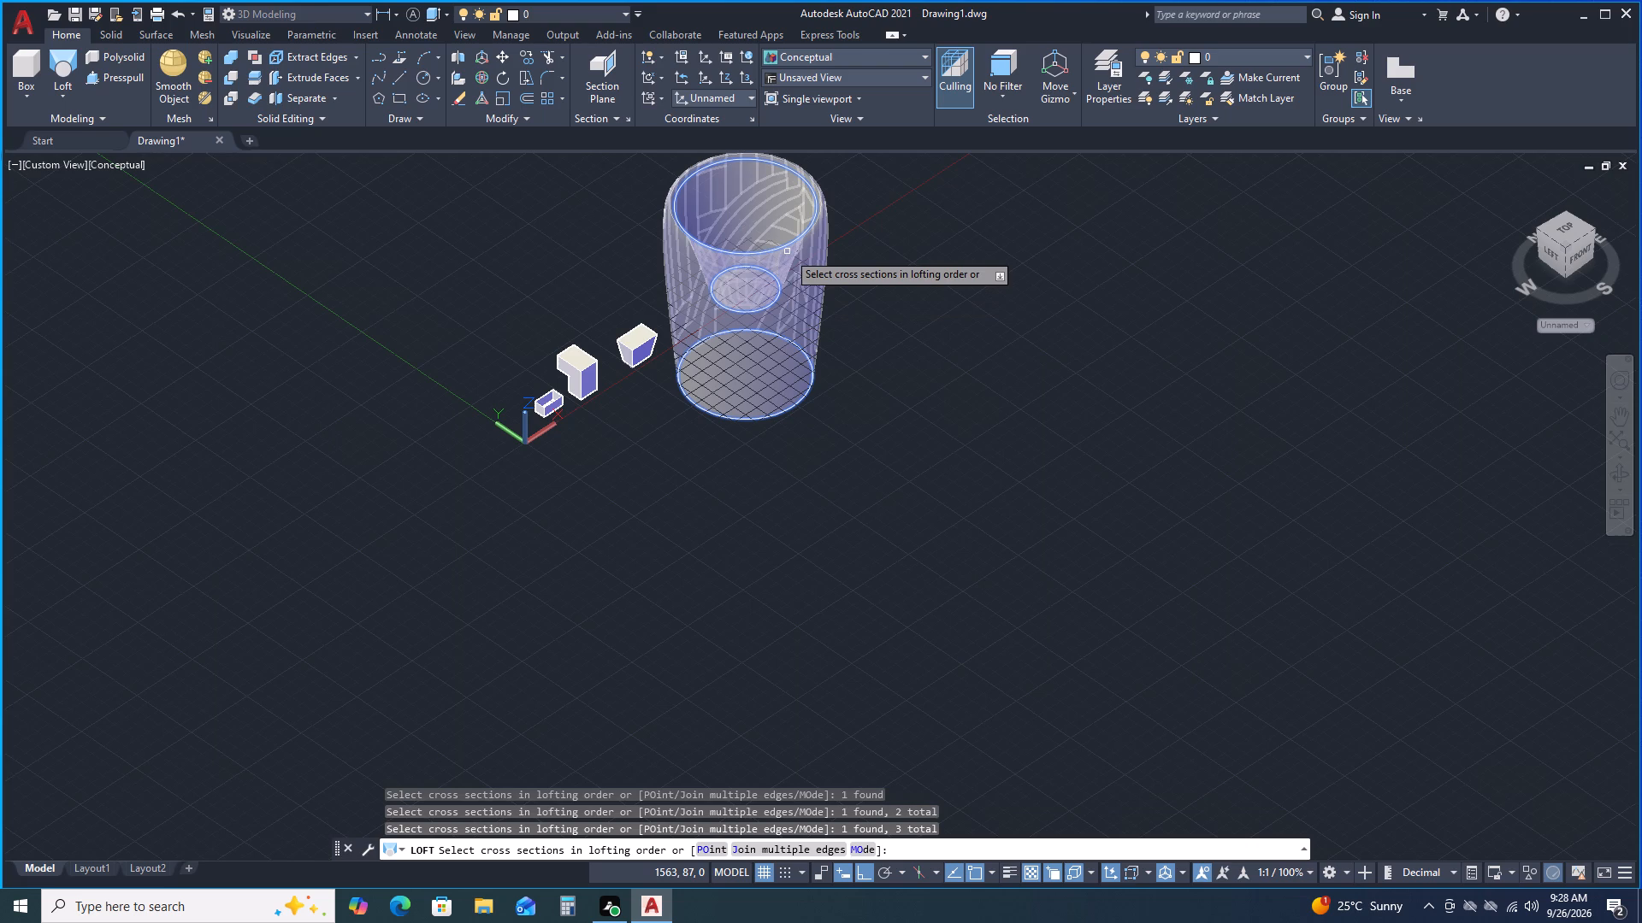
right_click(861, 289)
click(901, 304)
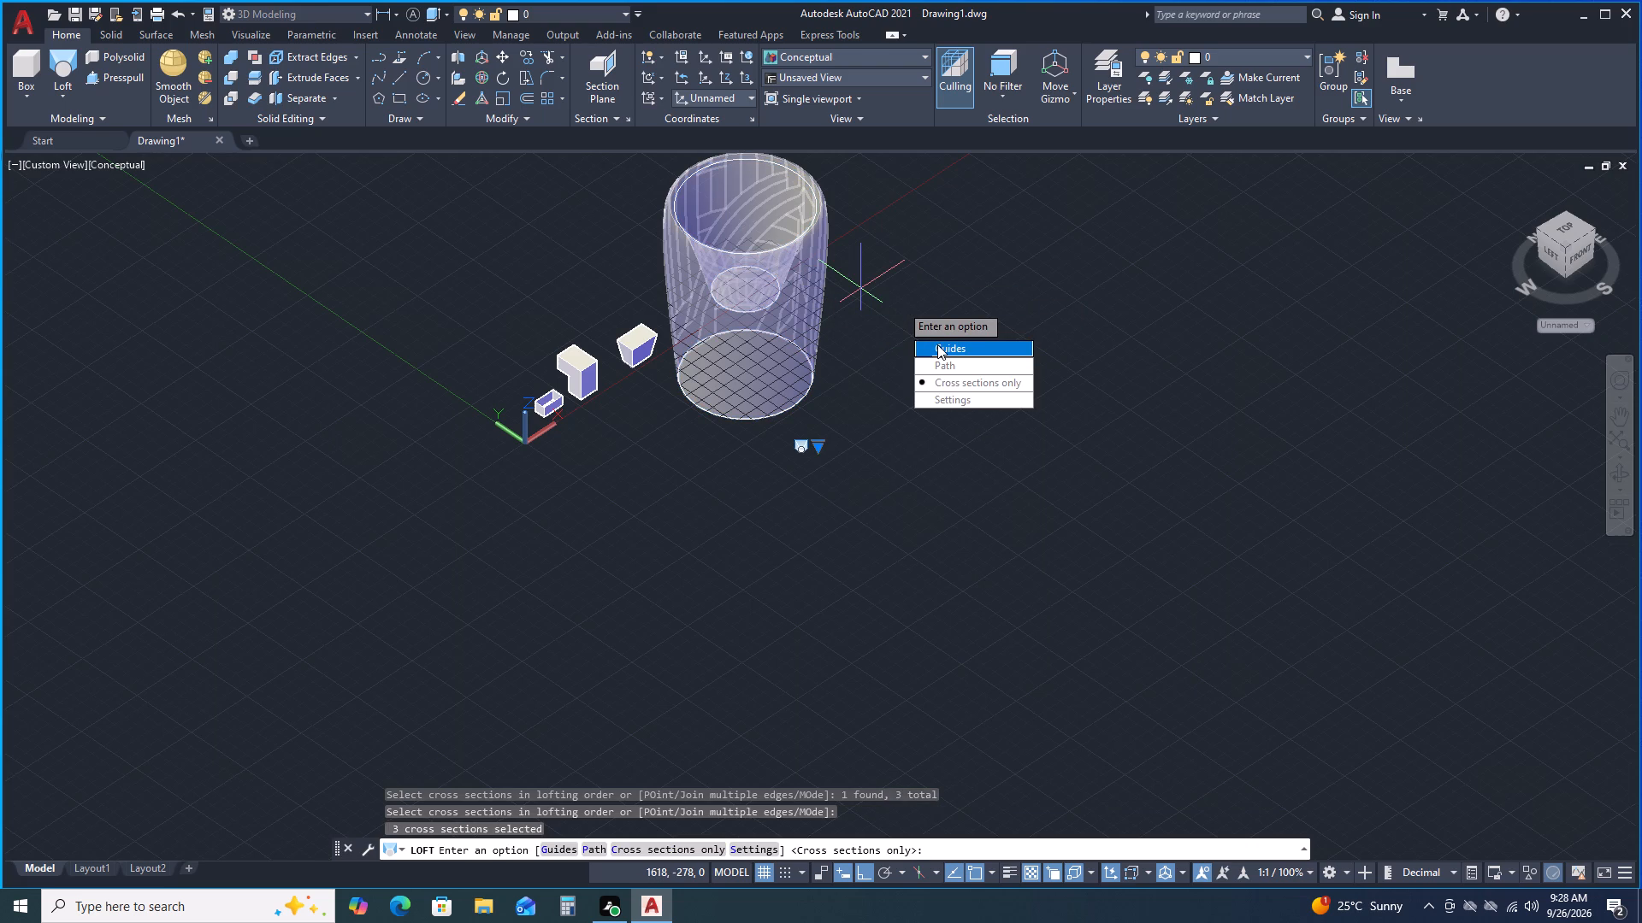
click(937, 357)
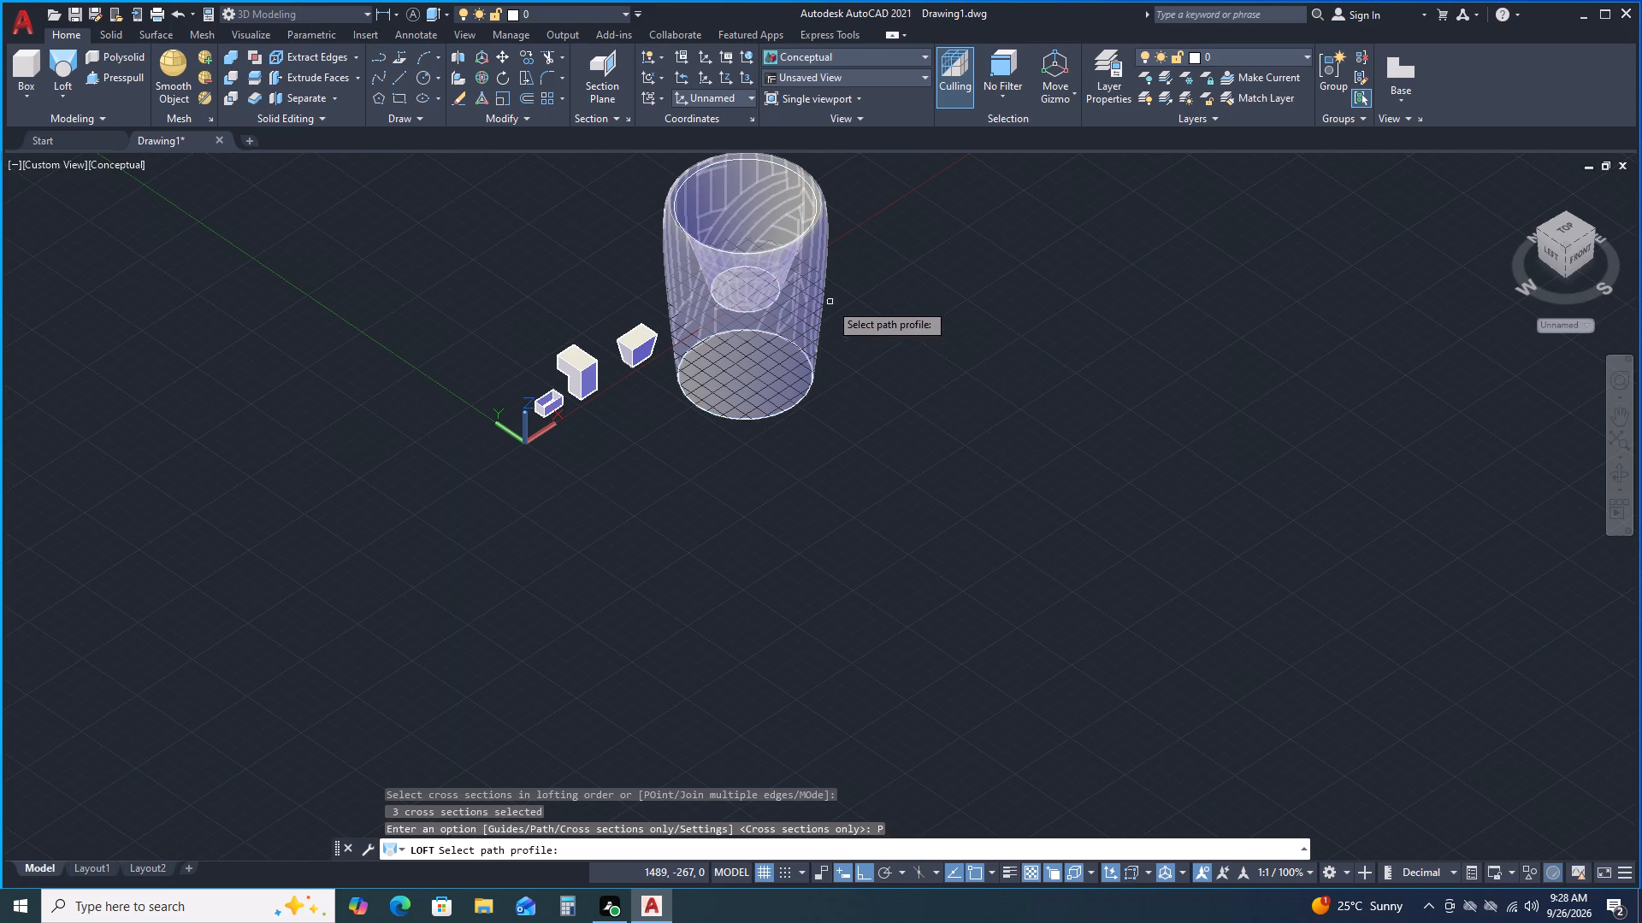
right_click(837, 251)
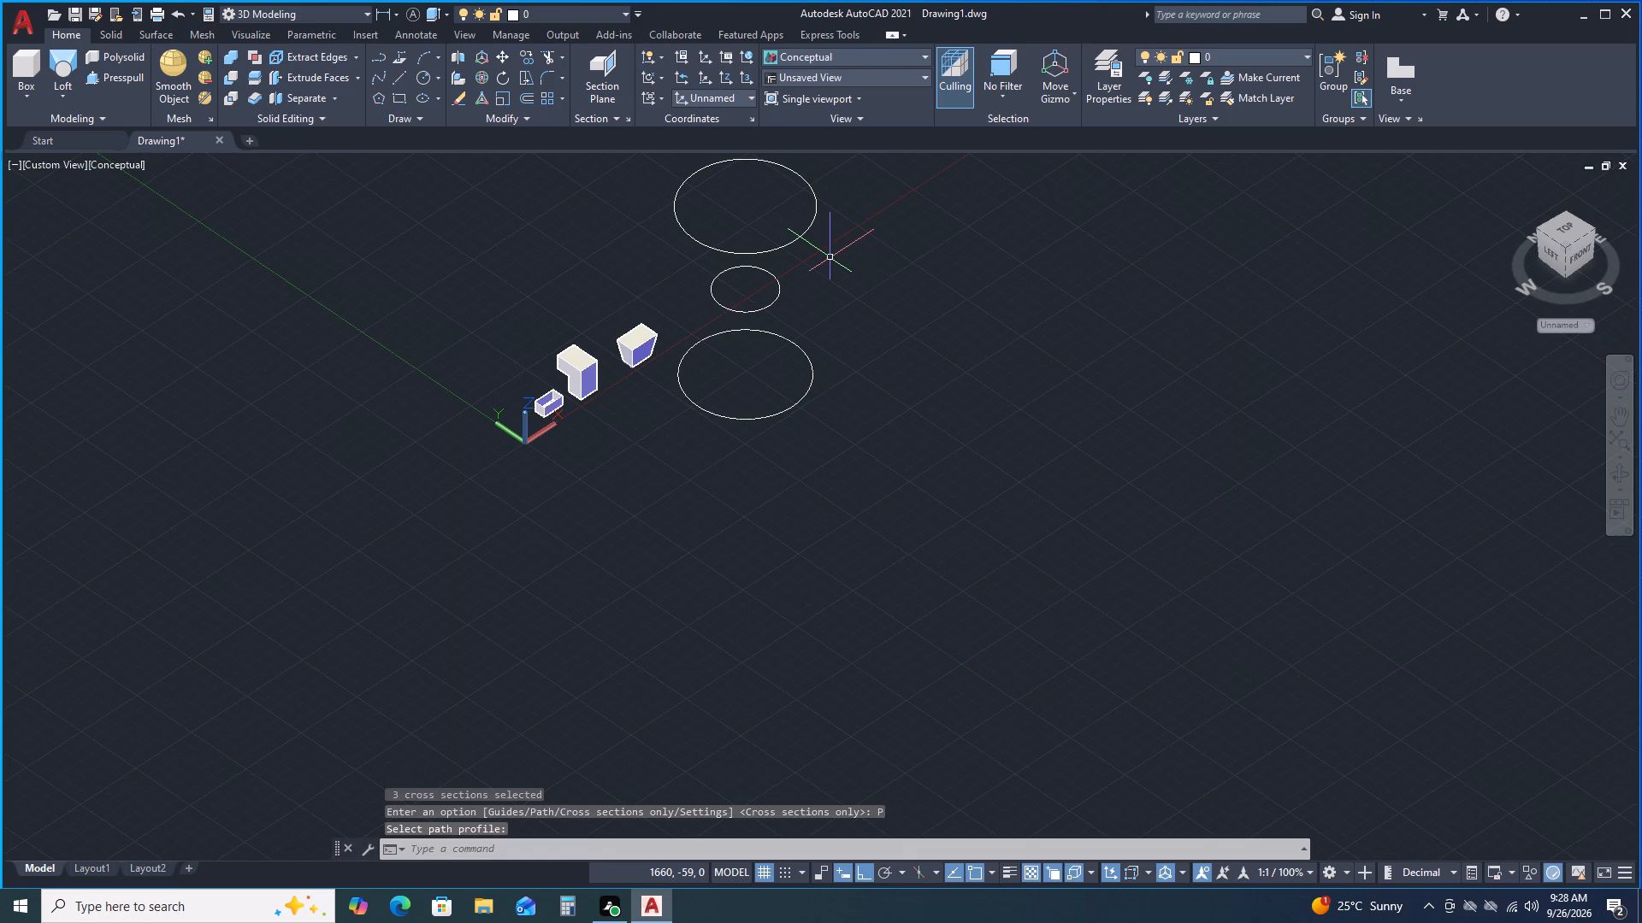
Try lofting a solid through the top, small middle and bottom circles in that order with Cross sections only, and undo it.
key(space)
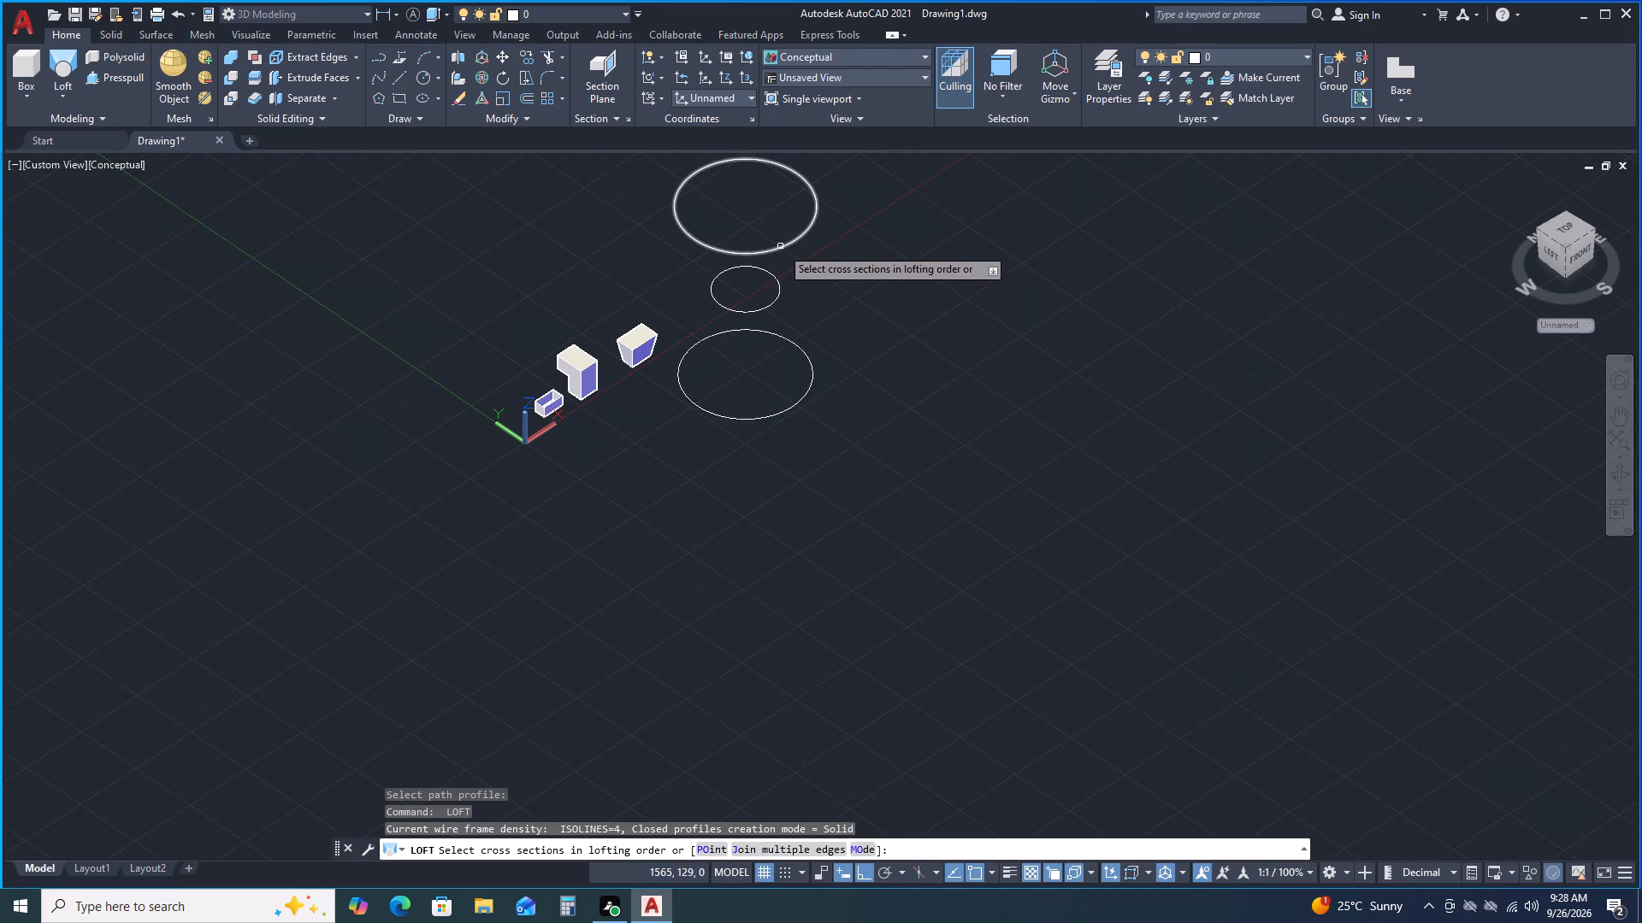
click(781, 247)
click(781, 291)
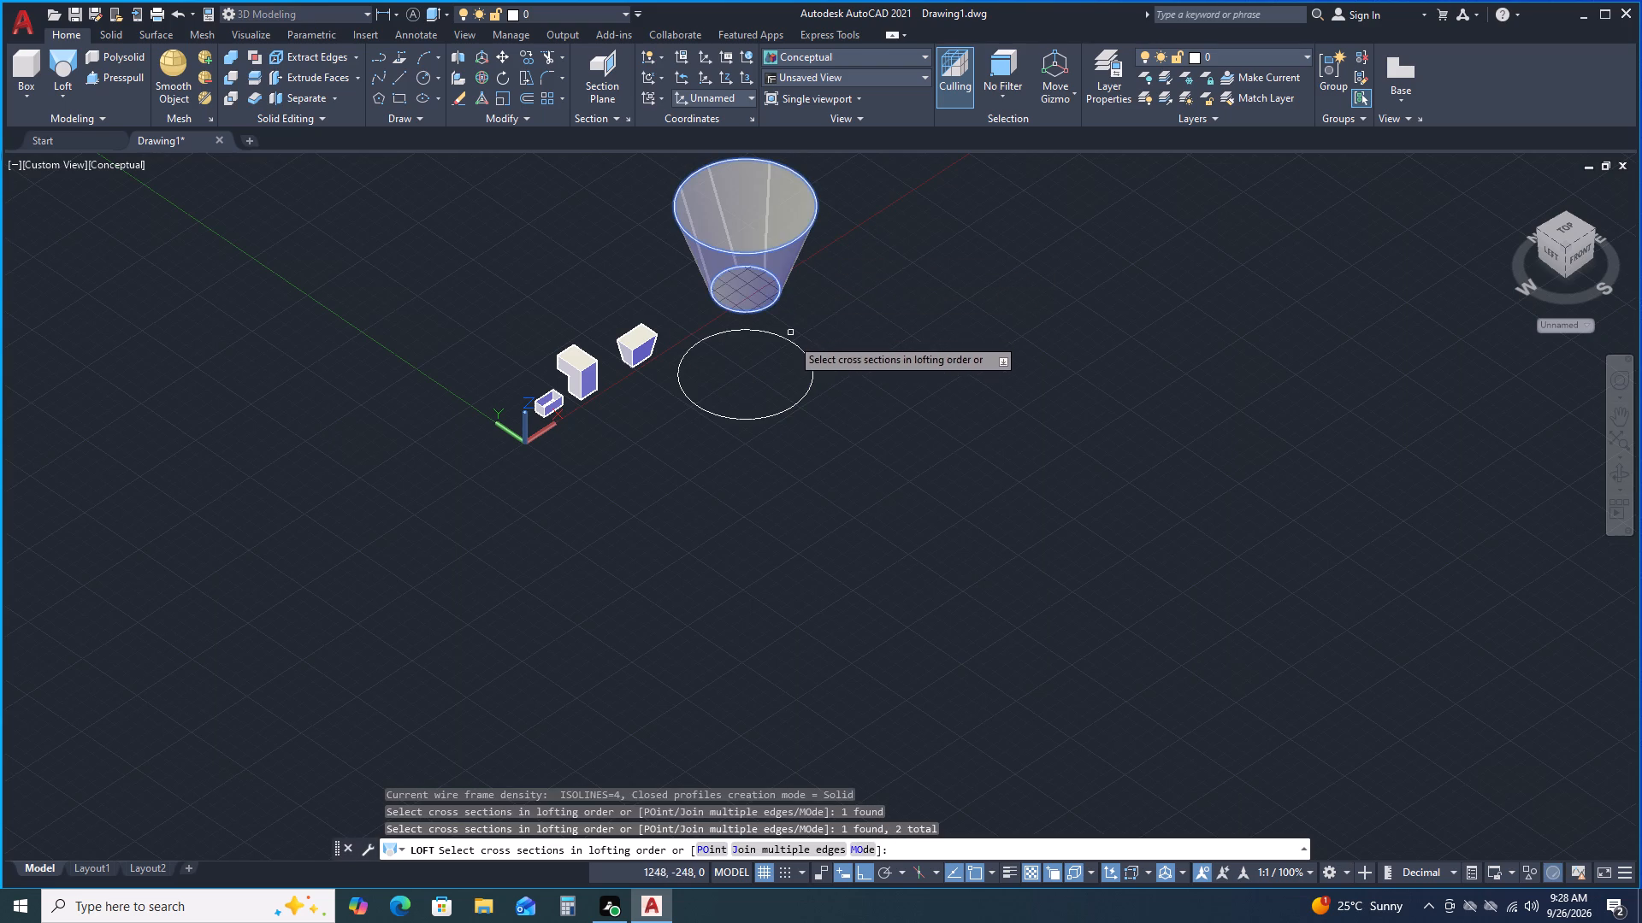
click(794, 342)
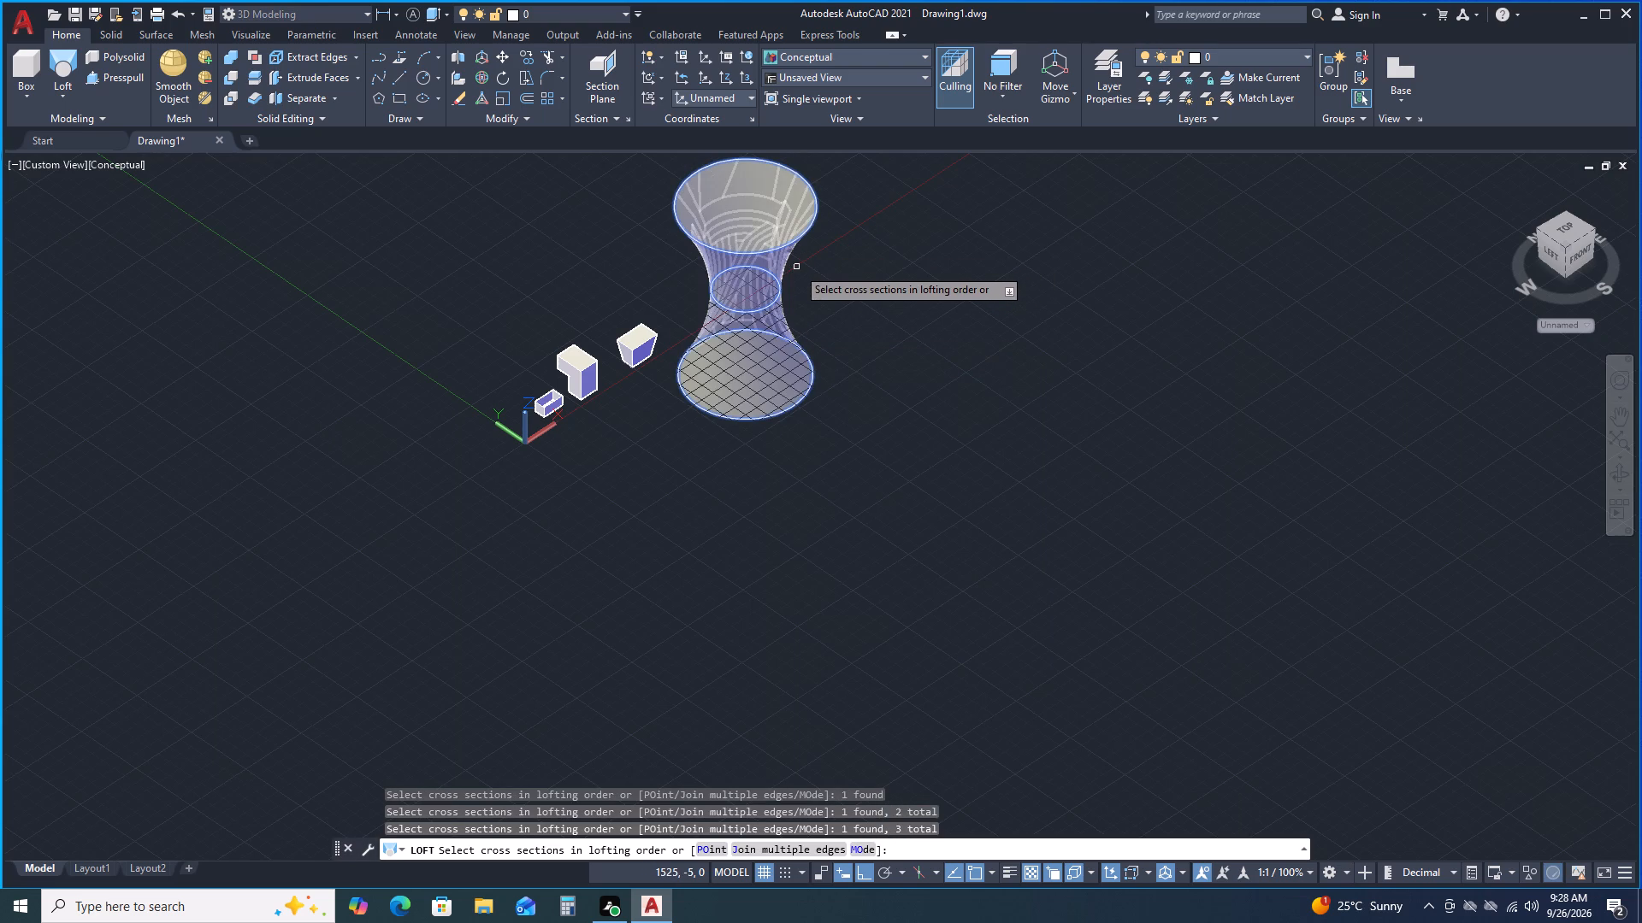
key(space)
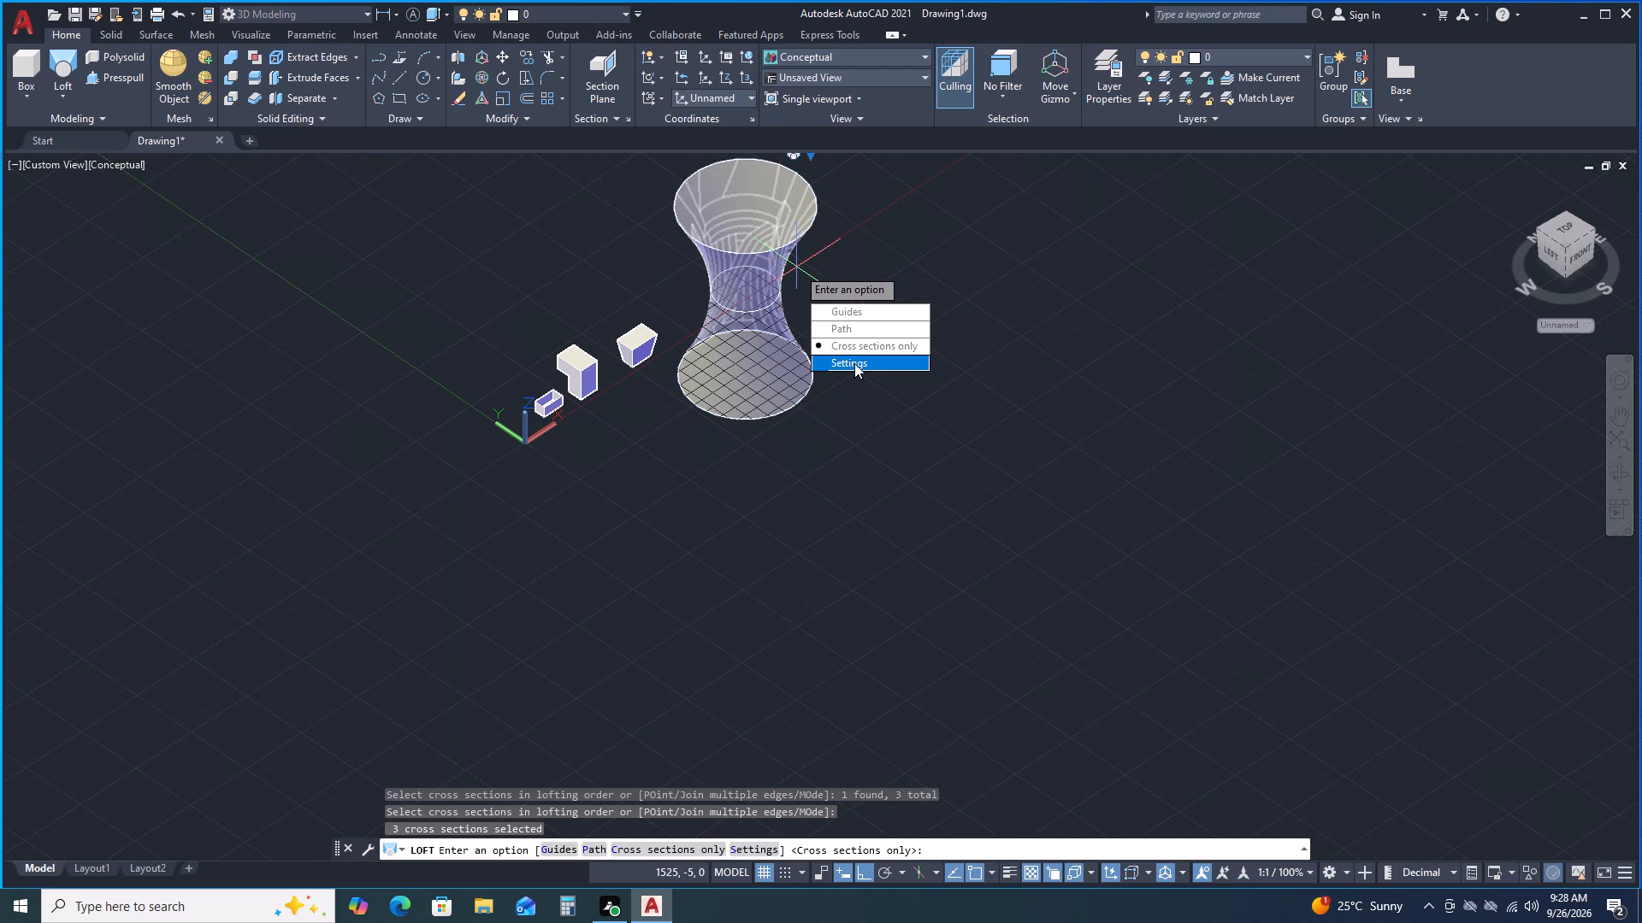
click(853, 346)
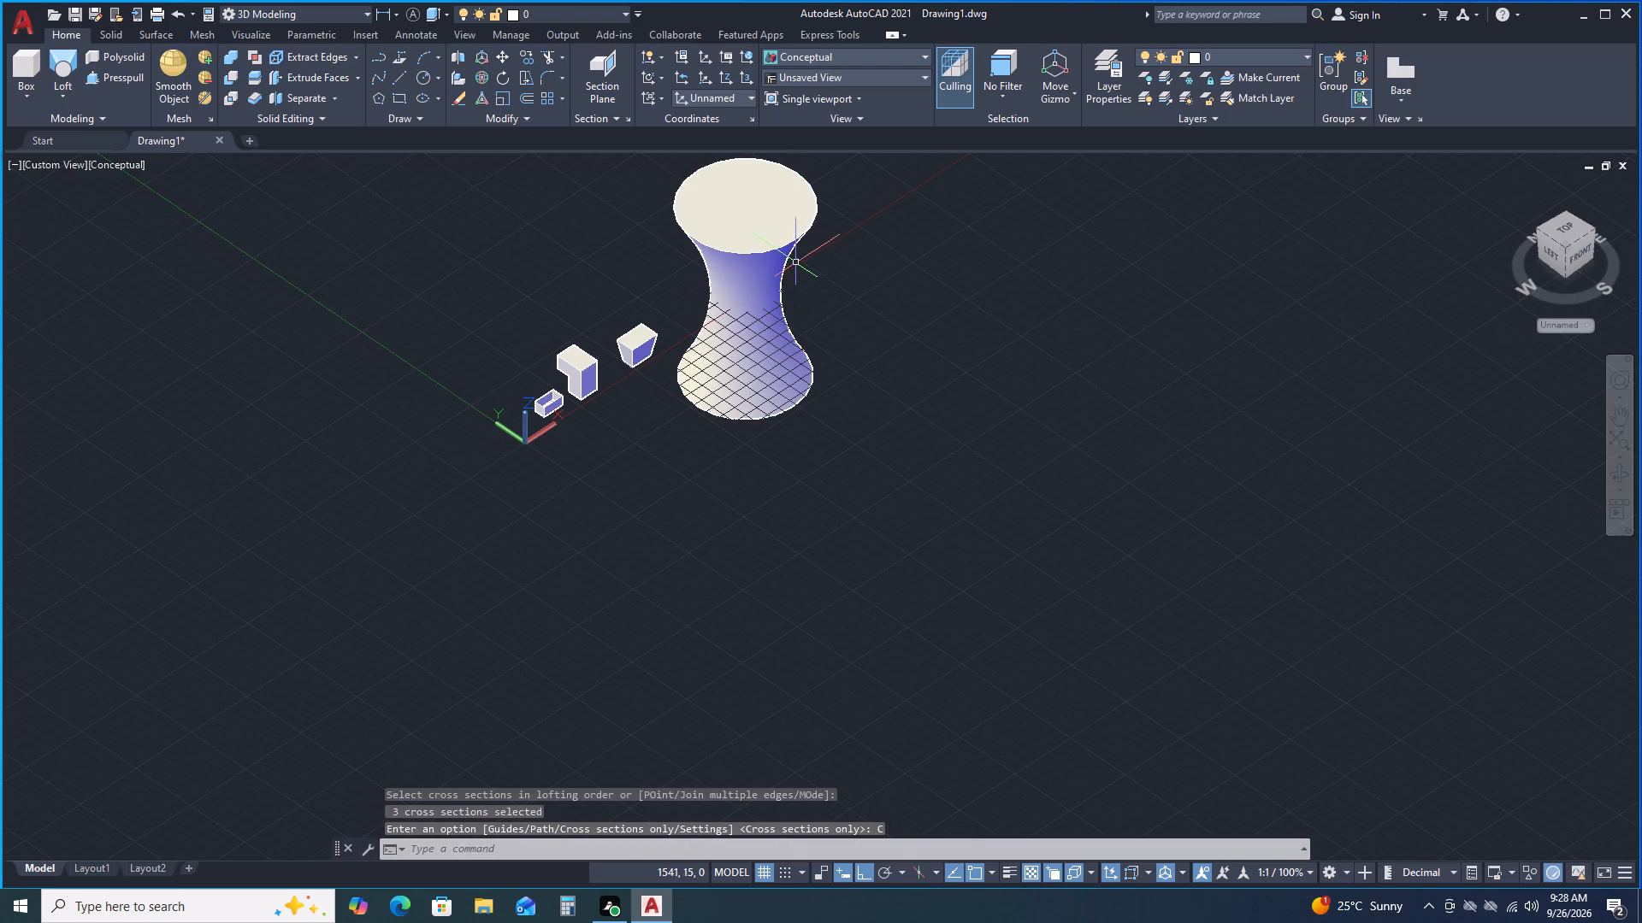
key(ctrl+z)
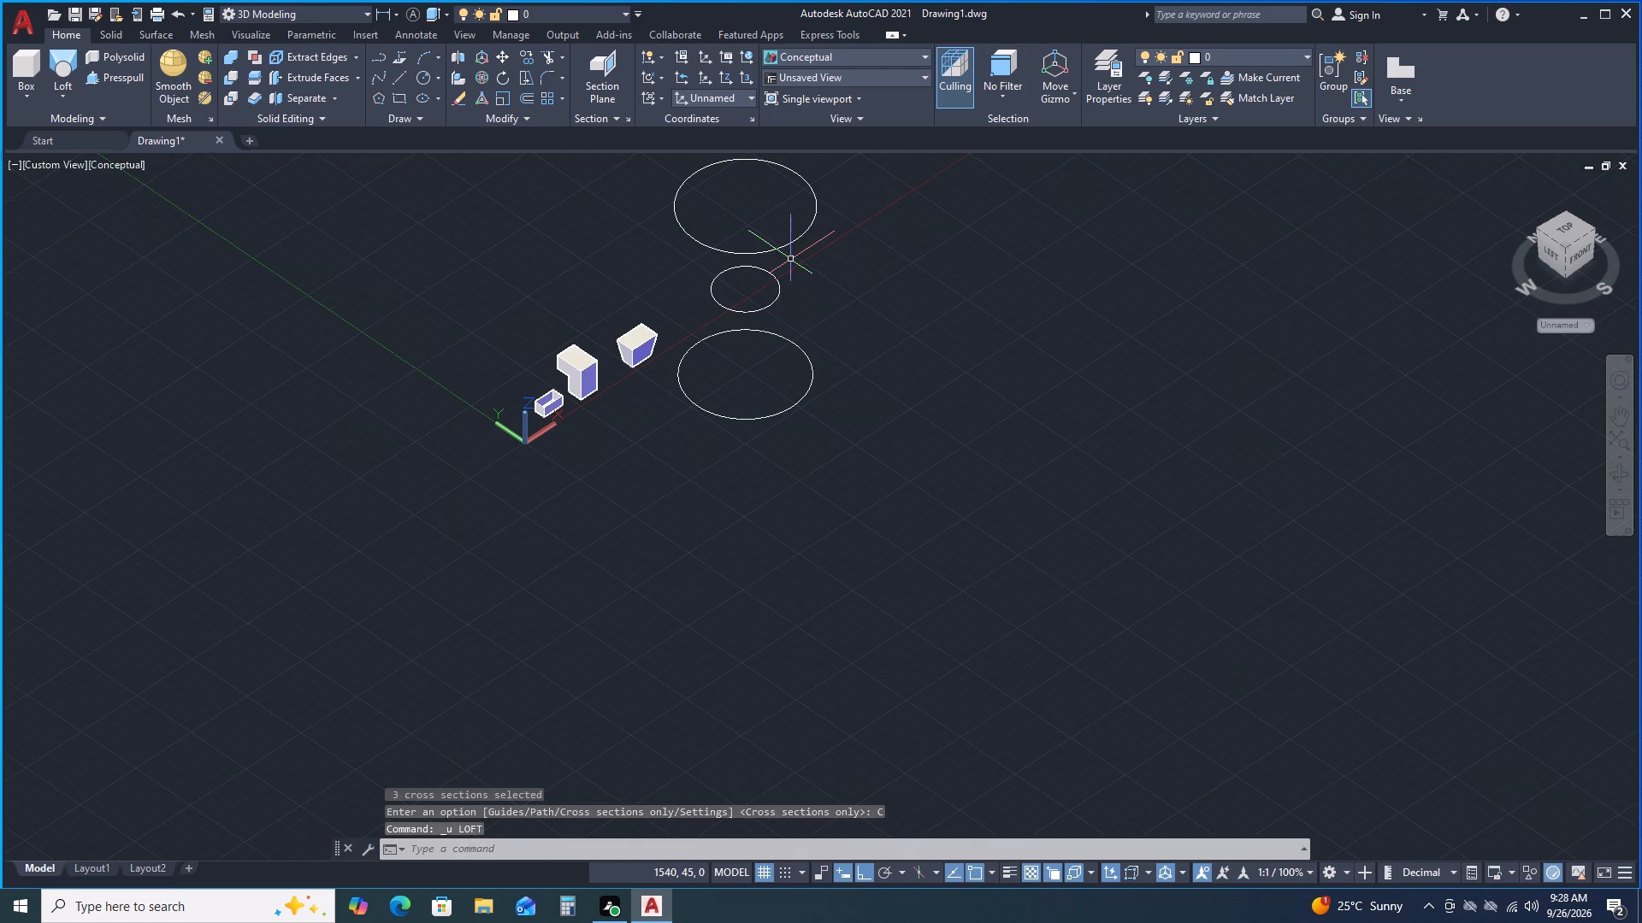
Copy the three stacked circles from the middle circle's centre, with Ortho off, to about 2251, -920 and 3154, -1791.
middle_drag(830, 302, 768, 323)
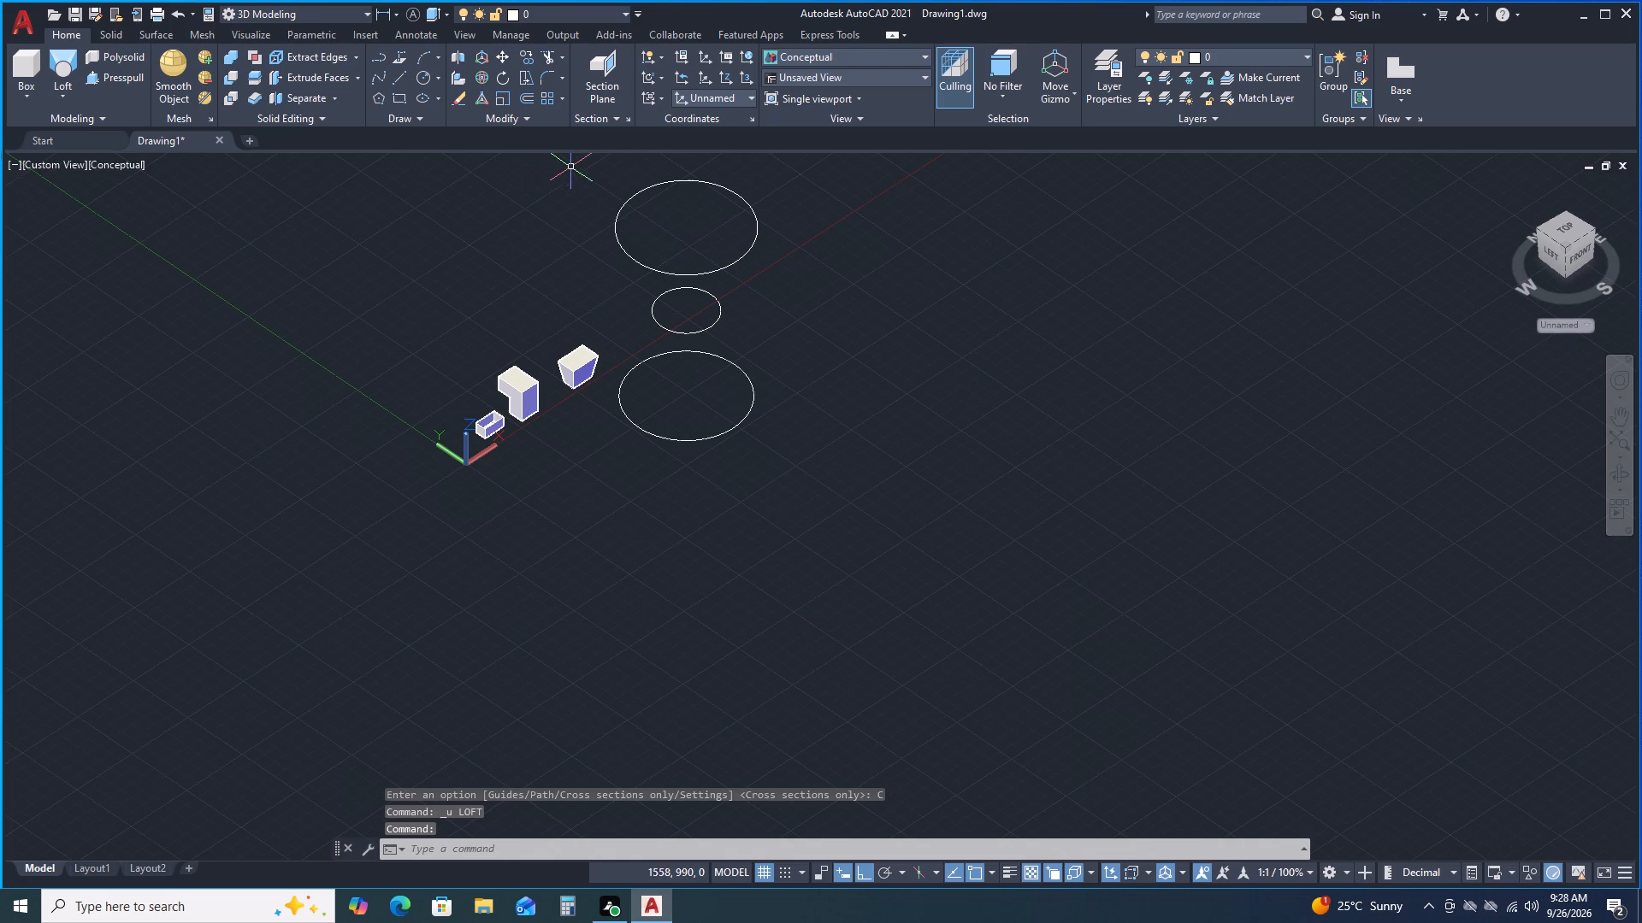
click(594, 157)
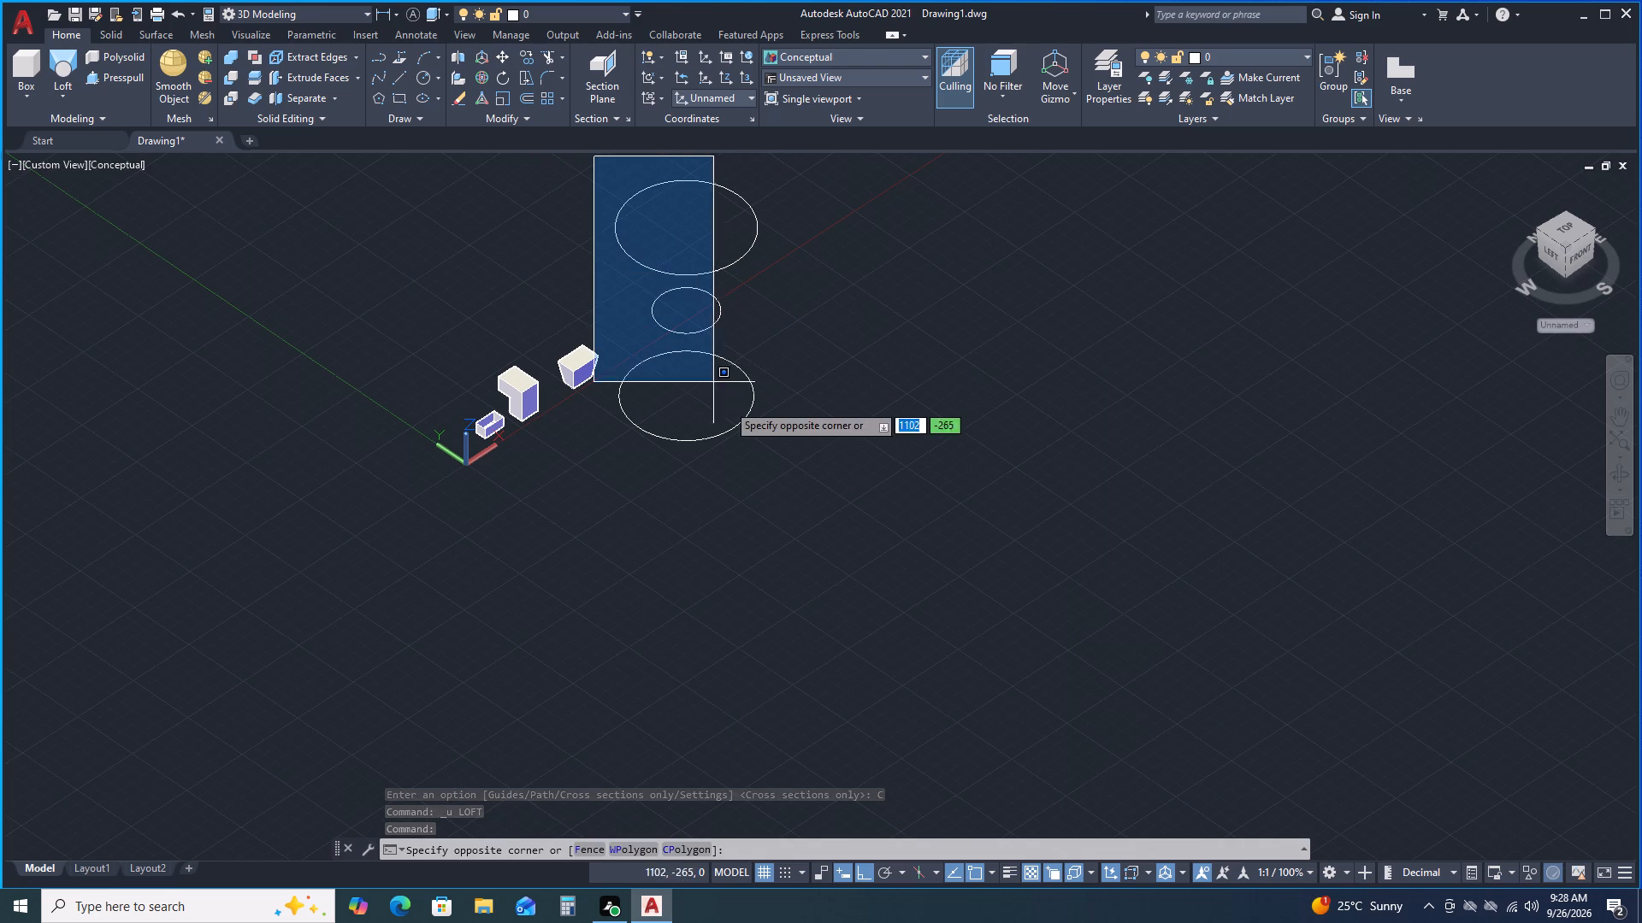
click(792, 461)
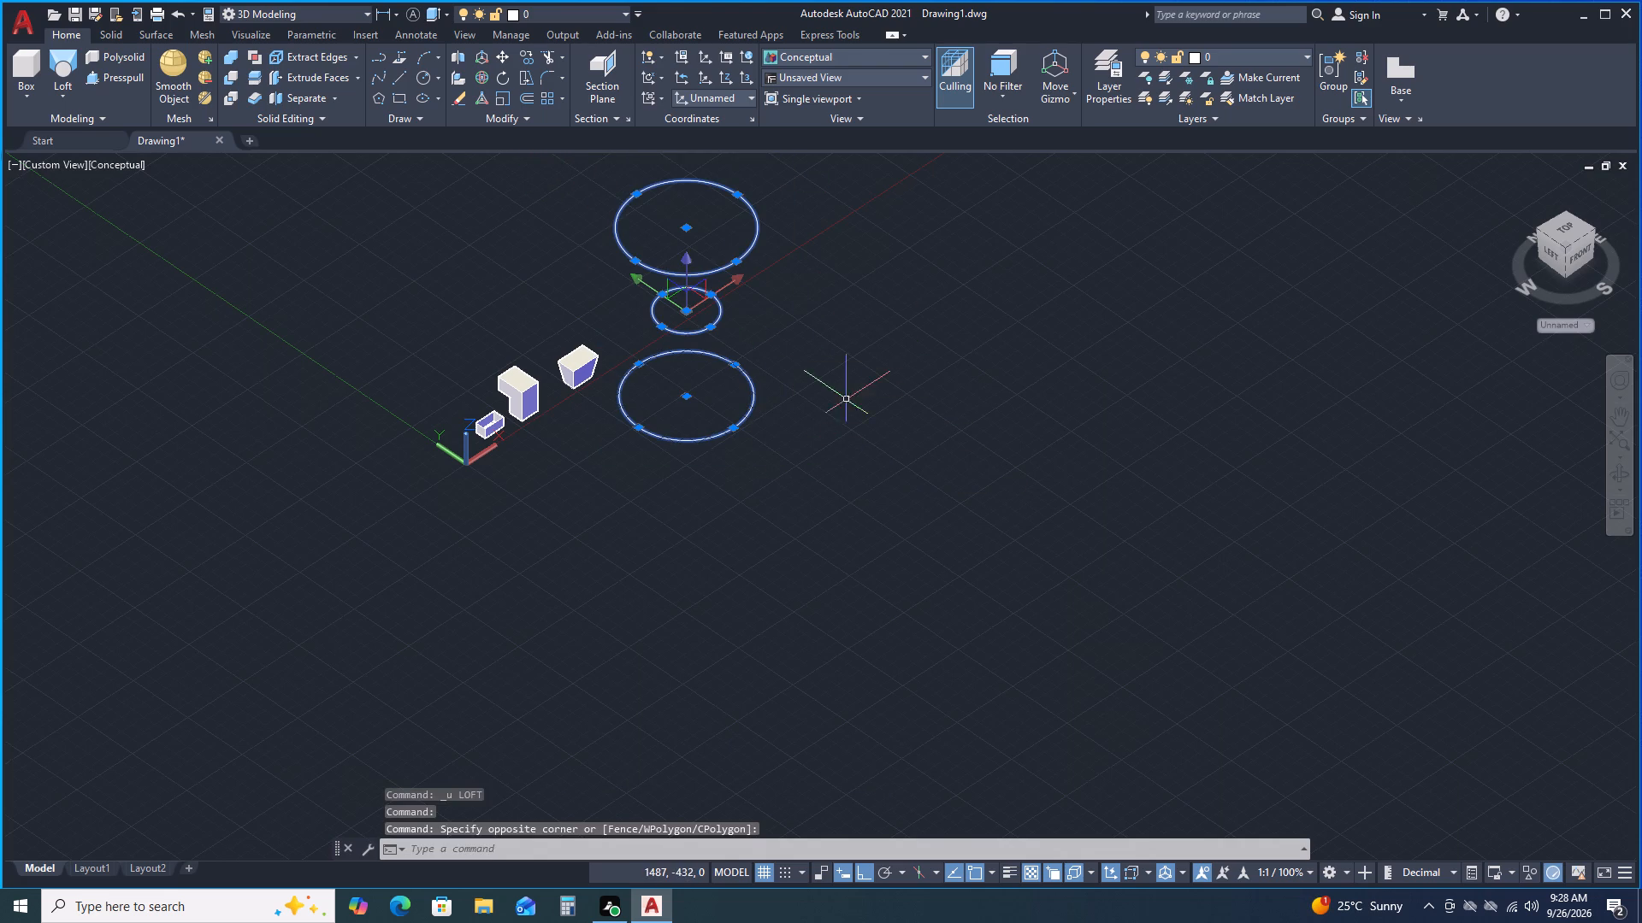
right_click(871, 414)
click(918, 554)
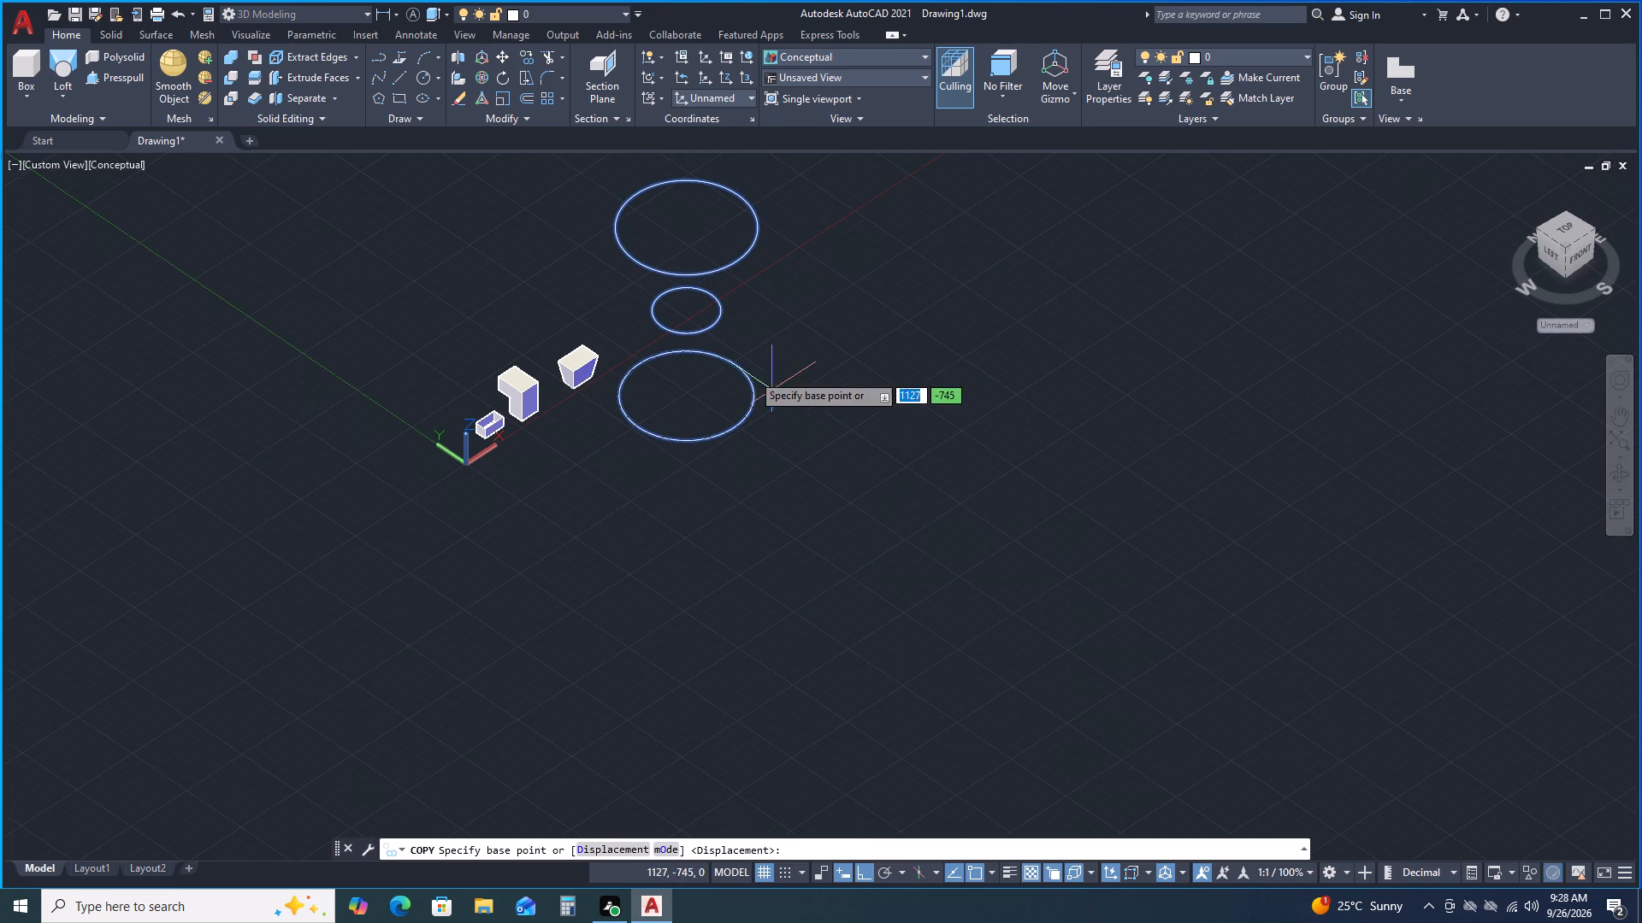
click(688, 315)
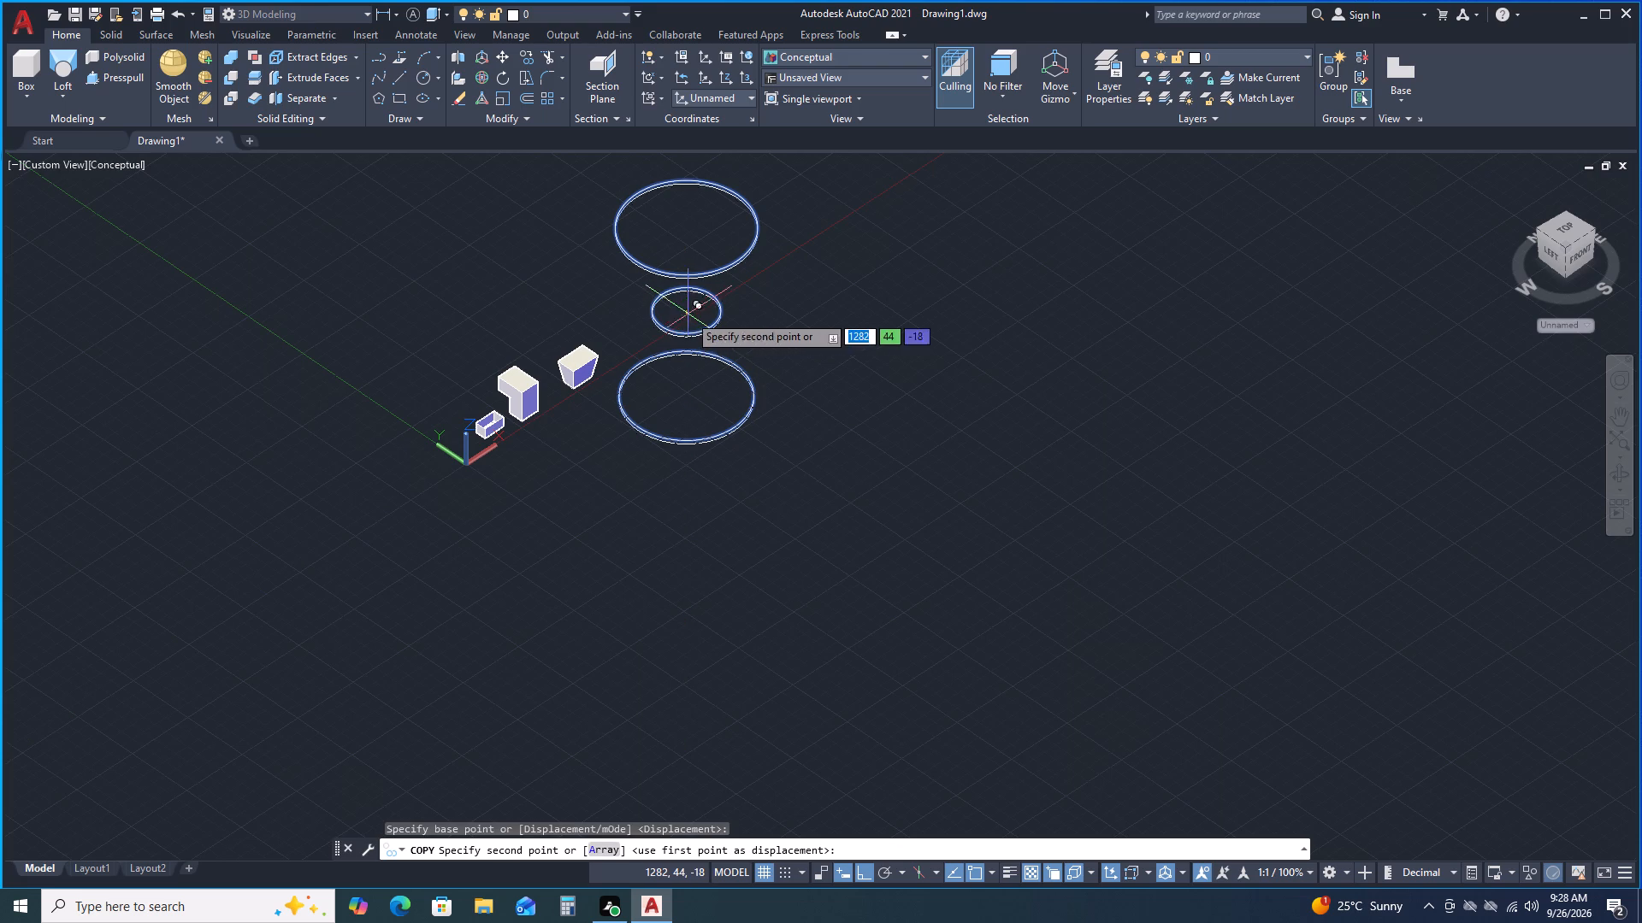
middle_drag(865, 313, 720, 390)
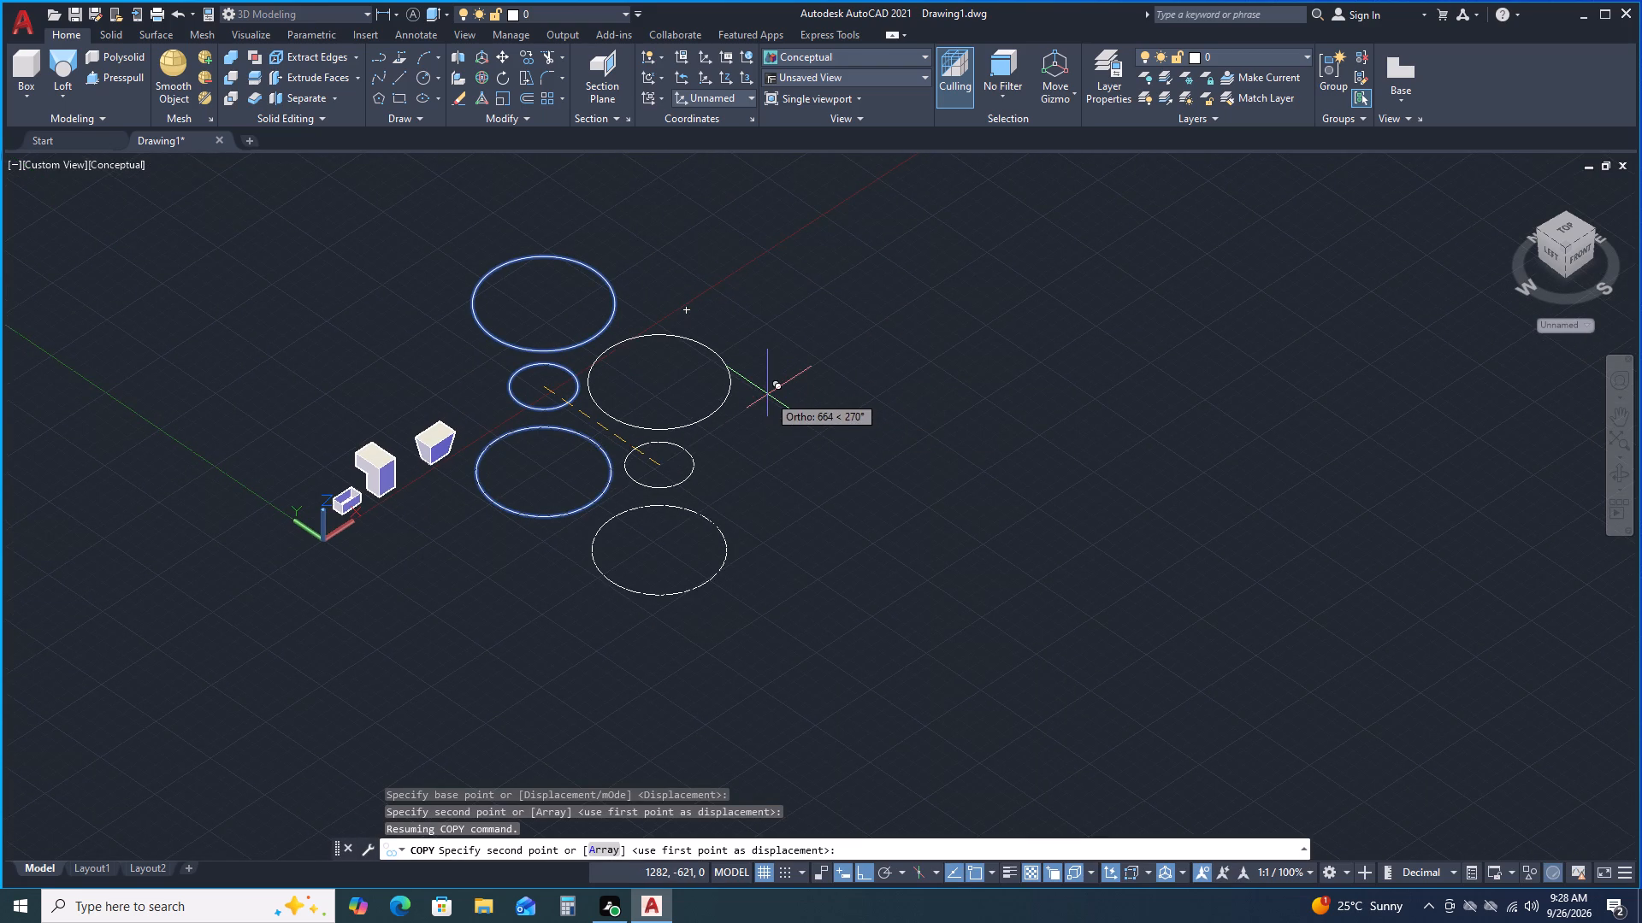
key(F8)
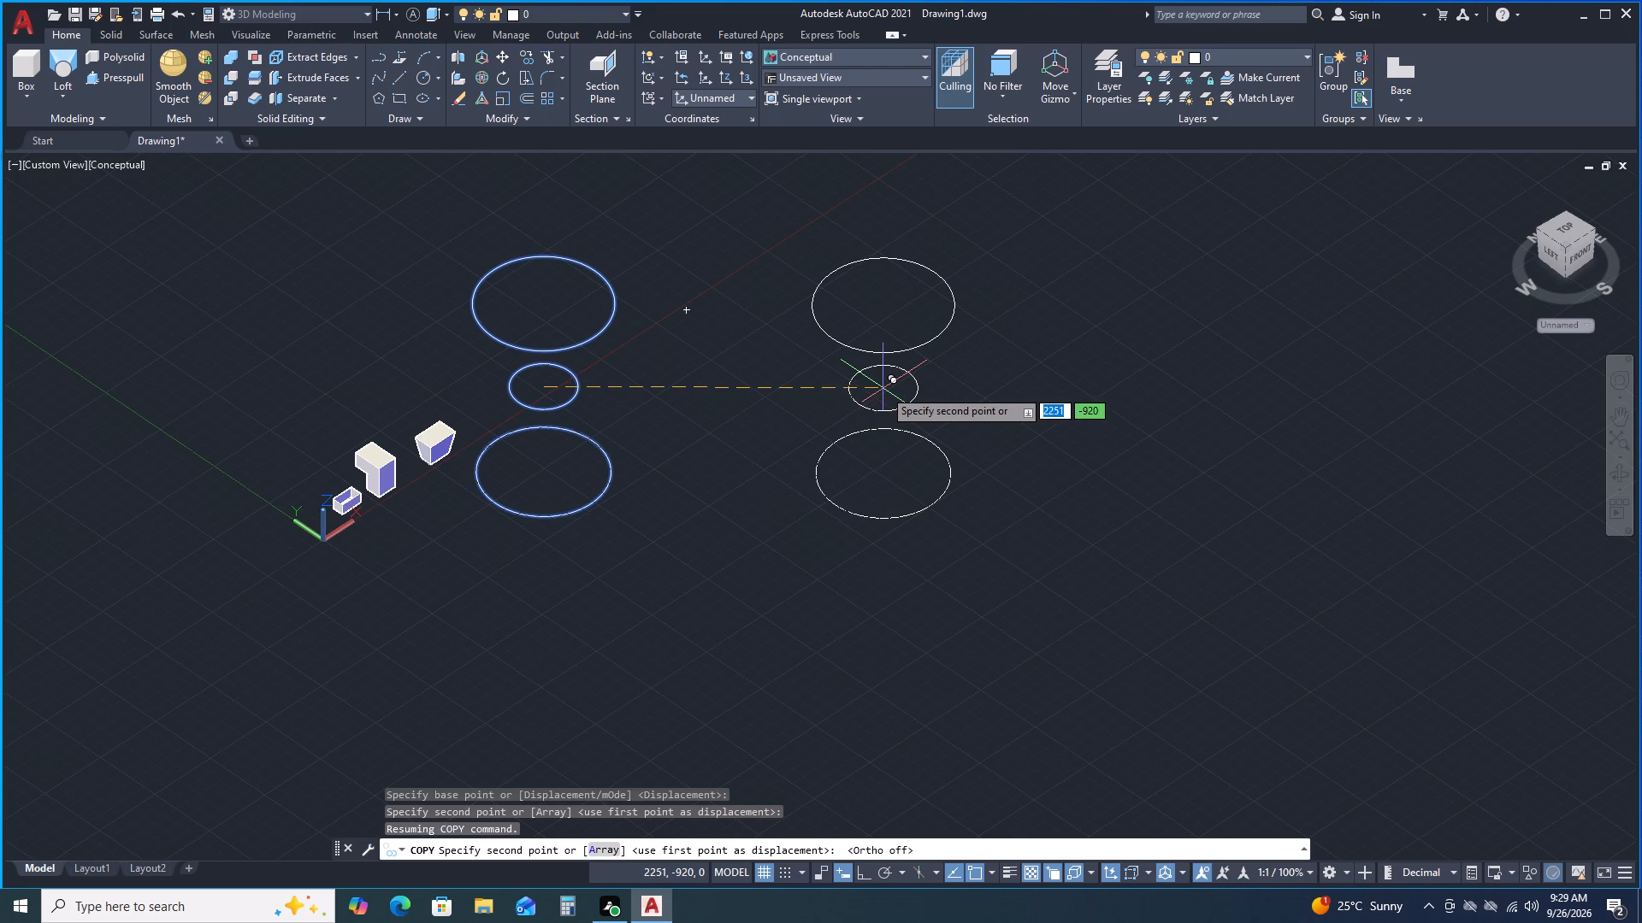
click(883, 389)
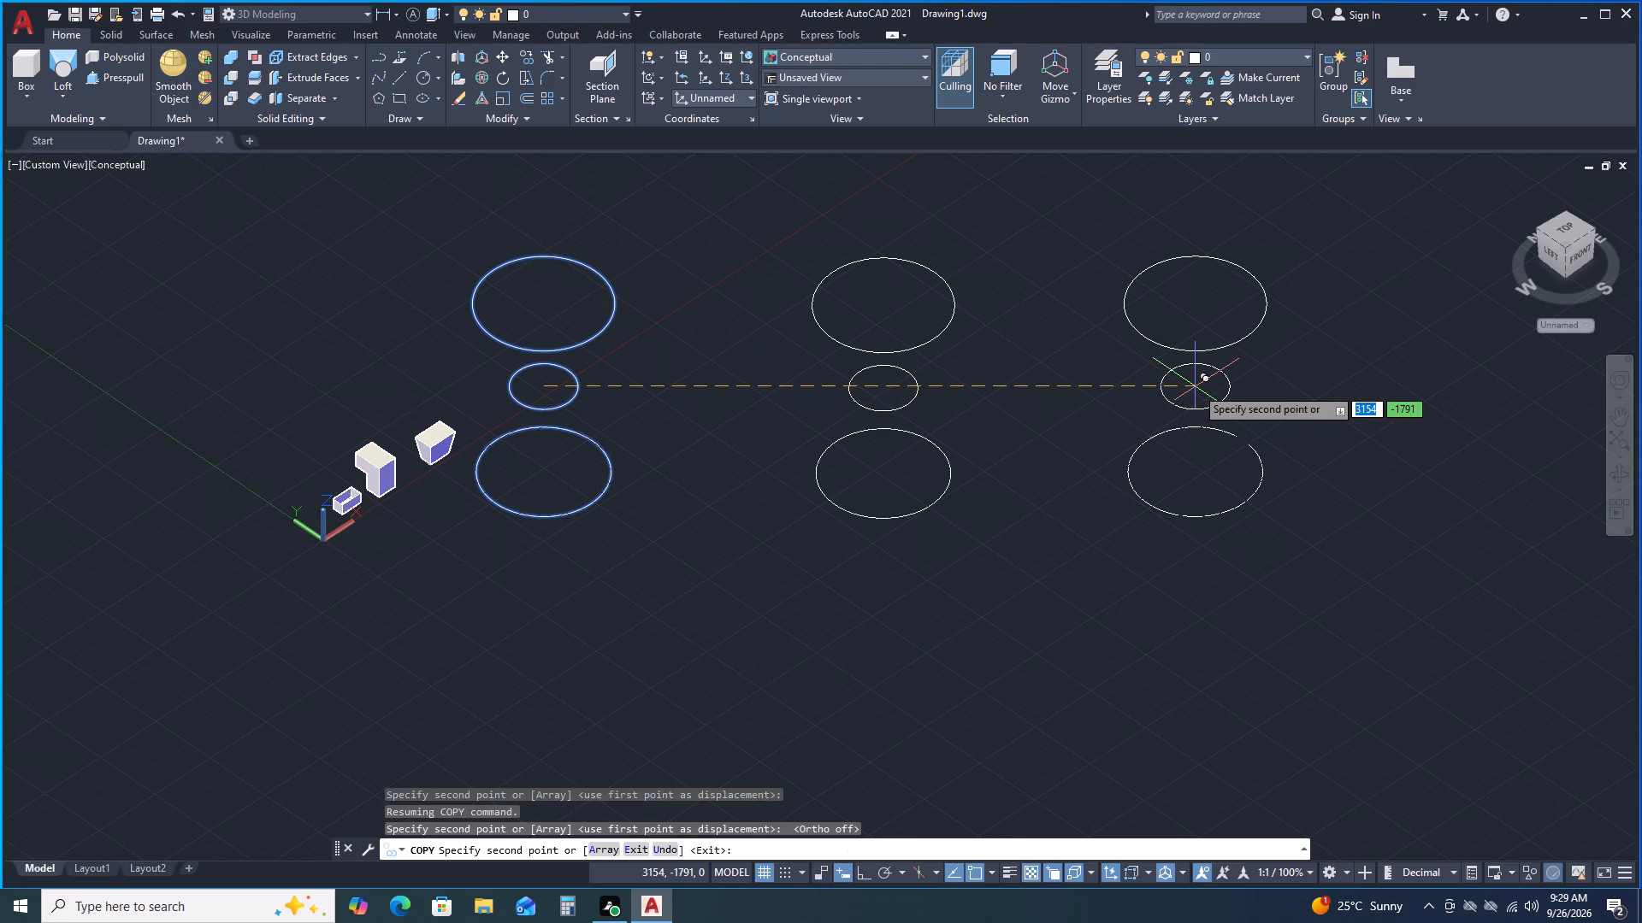
click(1196, 387)
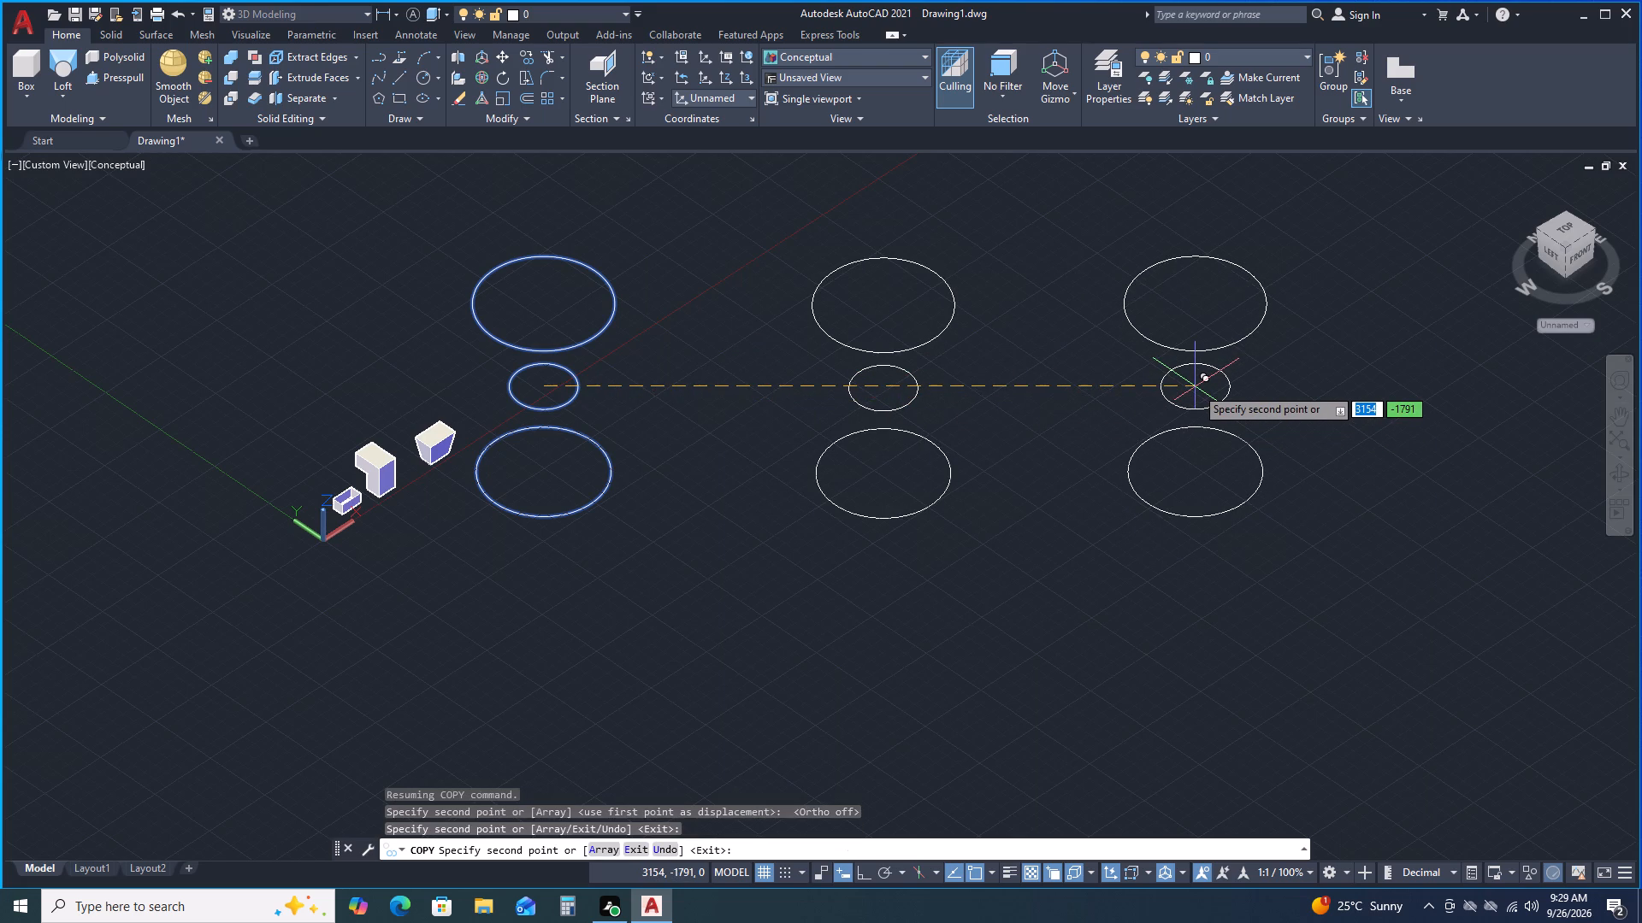
key(space)
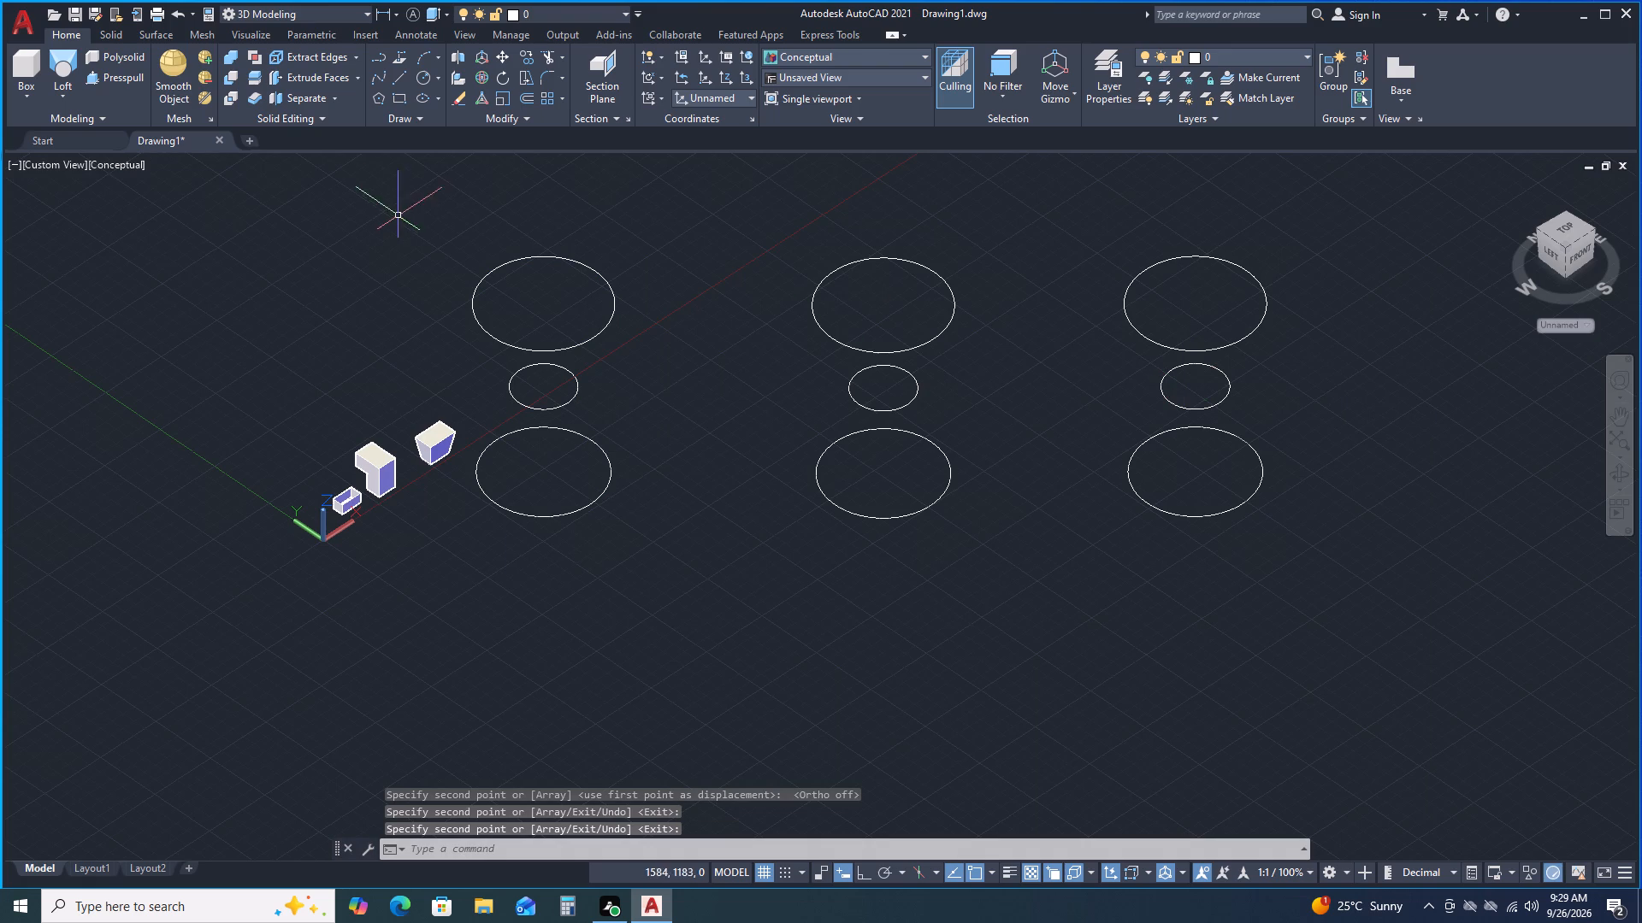
Loft the original circle set as a solid in the order bottom, top, small middle, using Cross sections only.
click(74, 63)
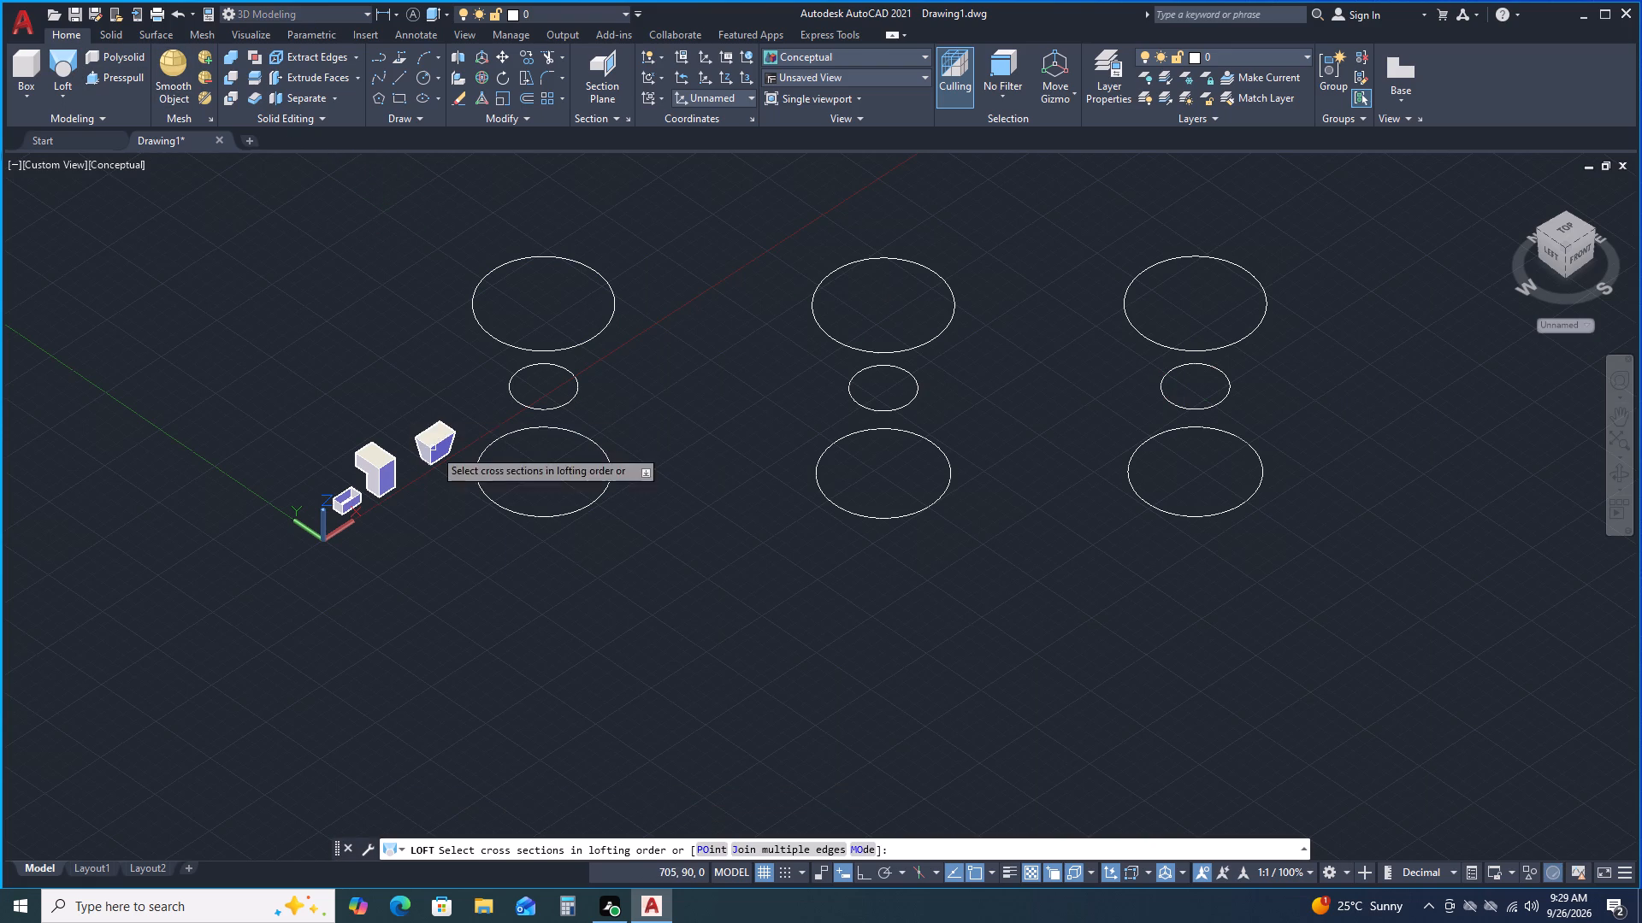
click(594, 445)
click(587, 343)
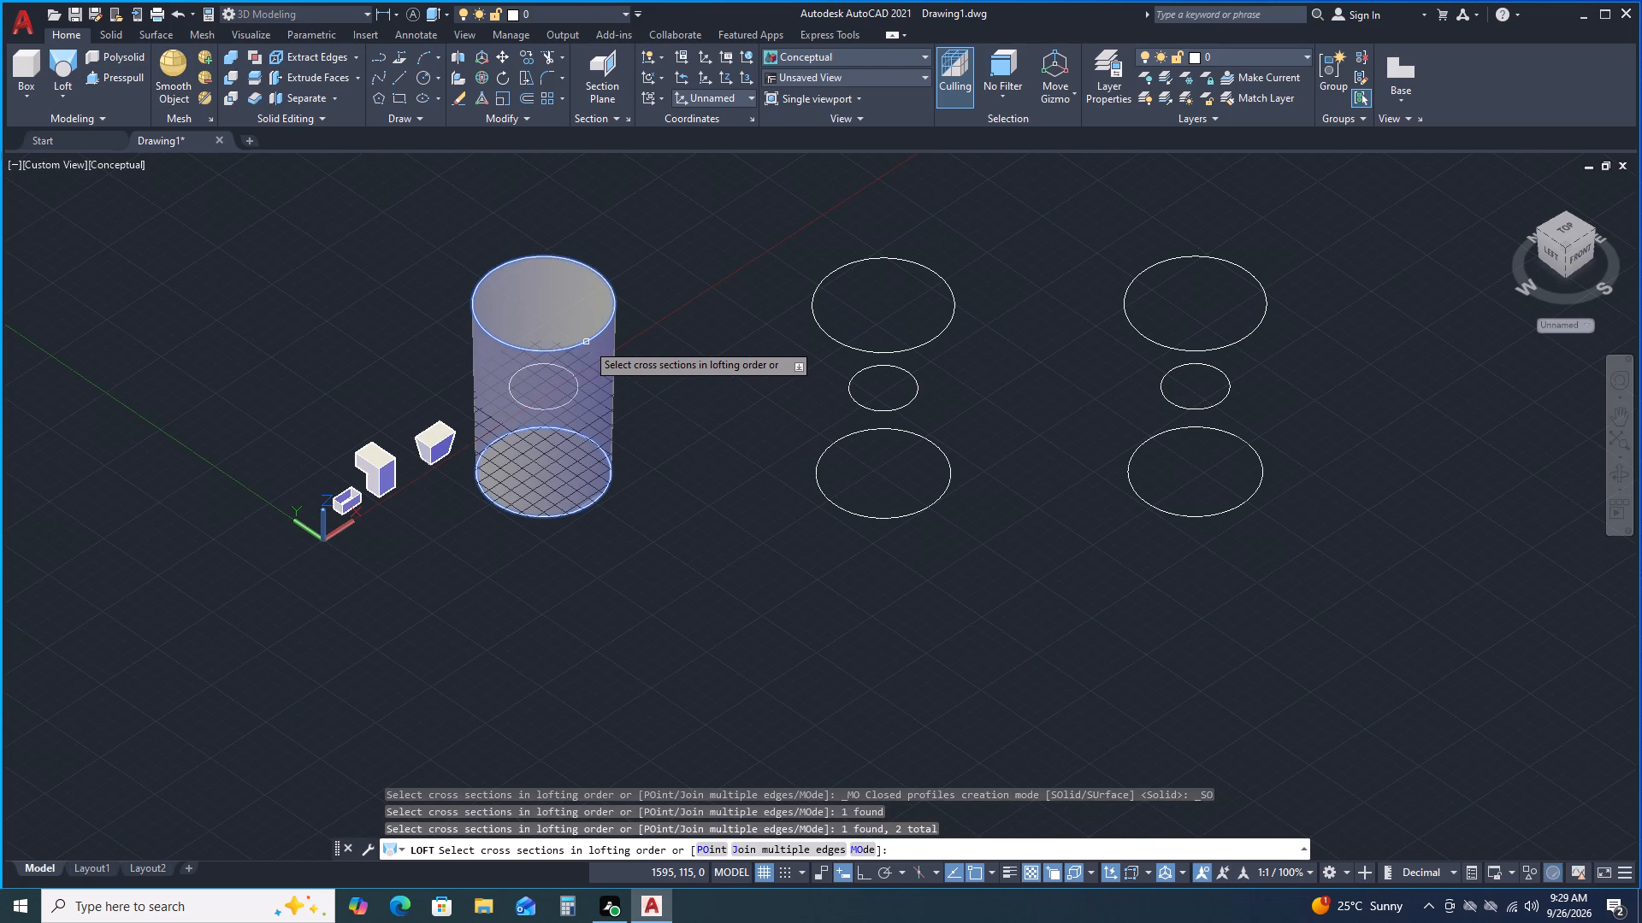
click(564, 405)
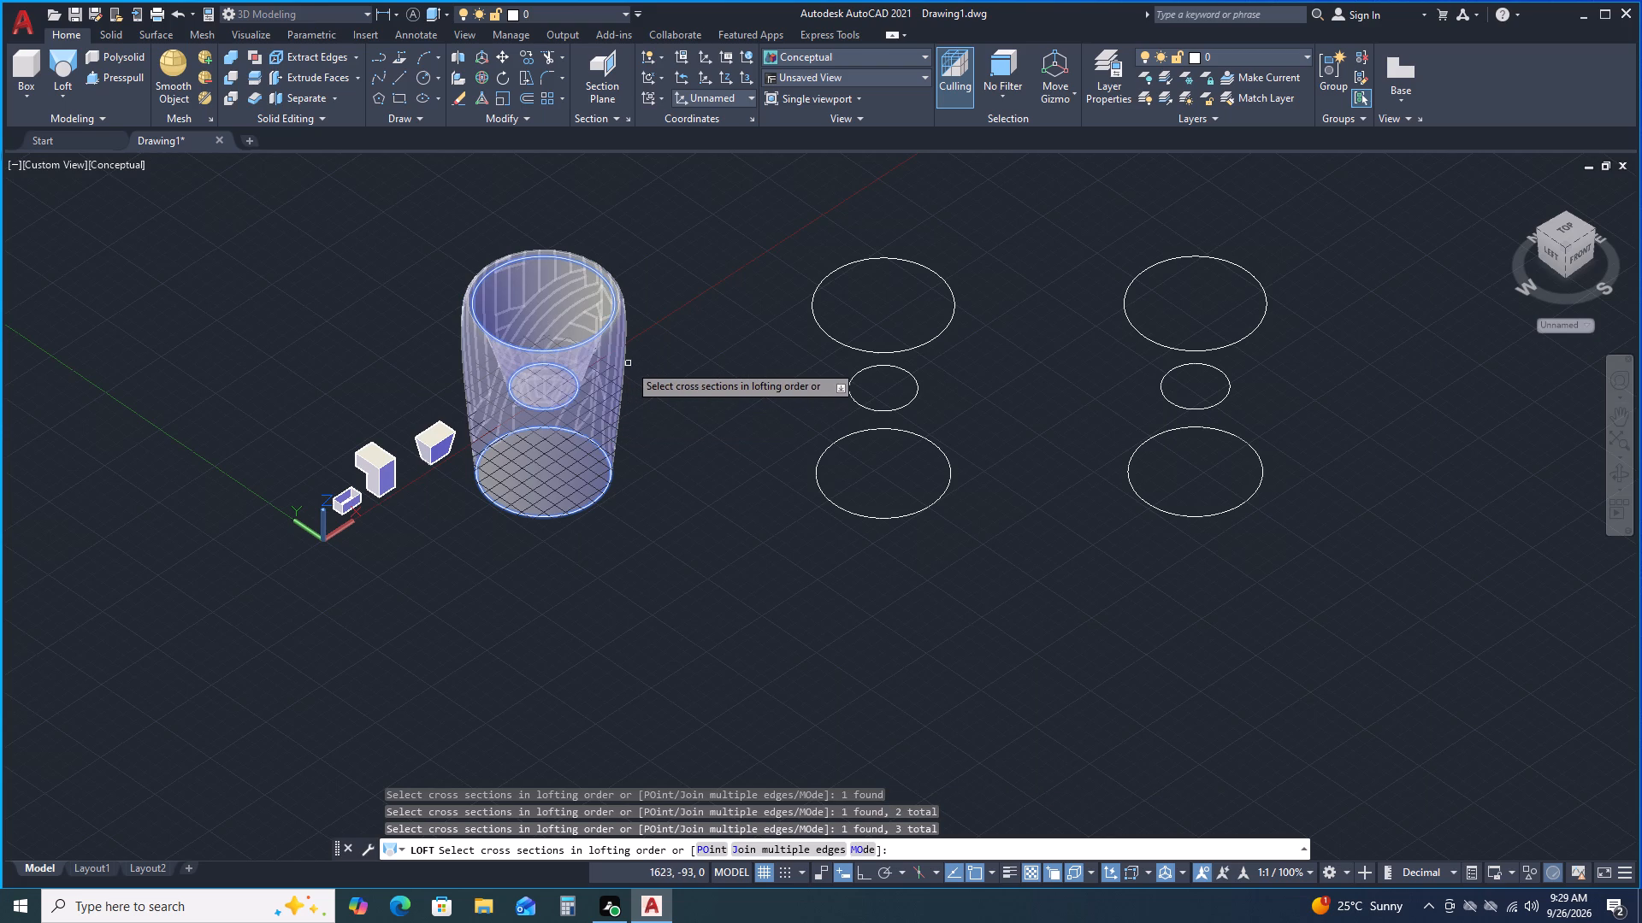
right_click(637, 374)
click(672, 390)
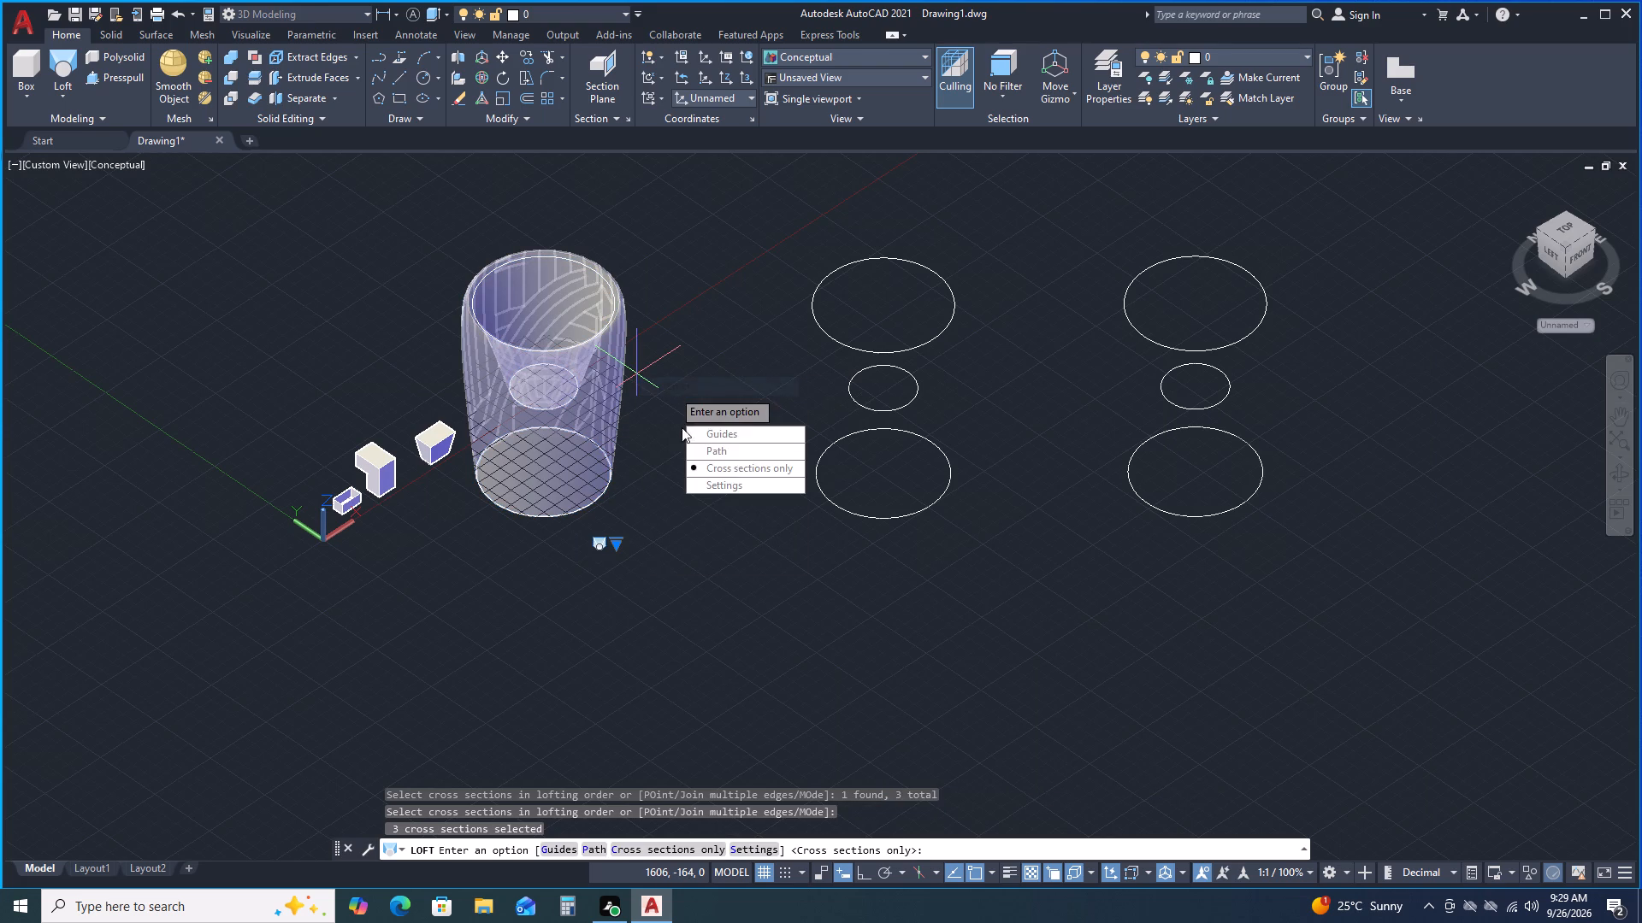
click(722, 467)
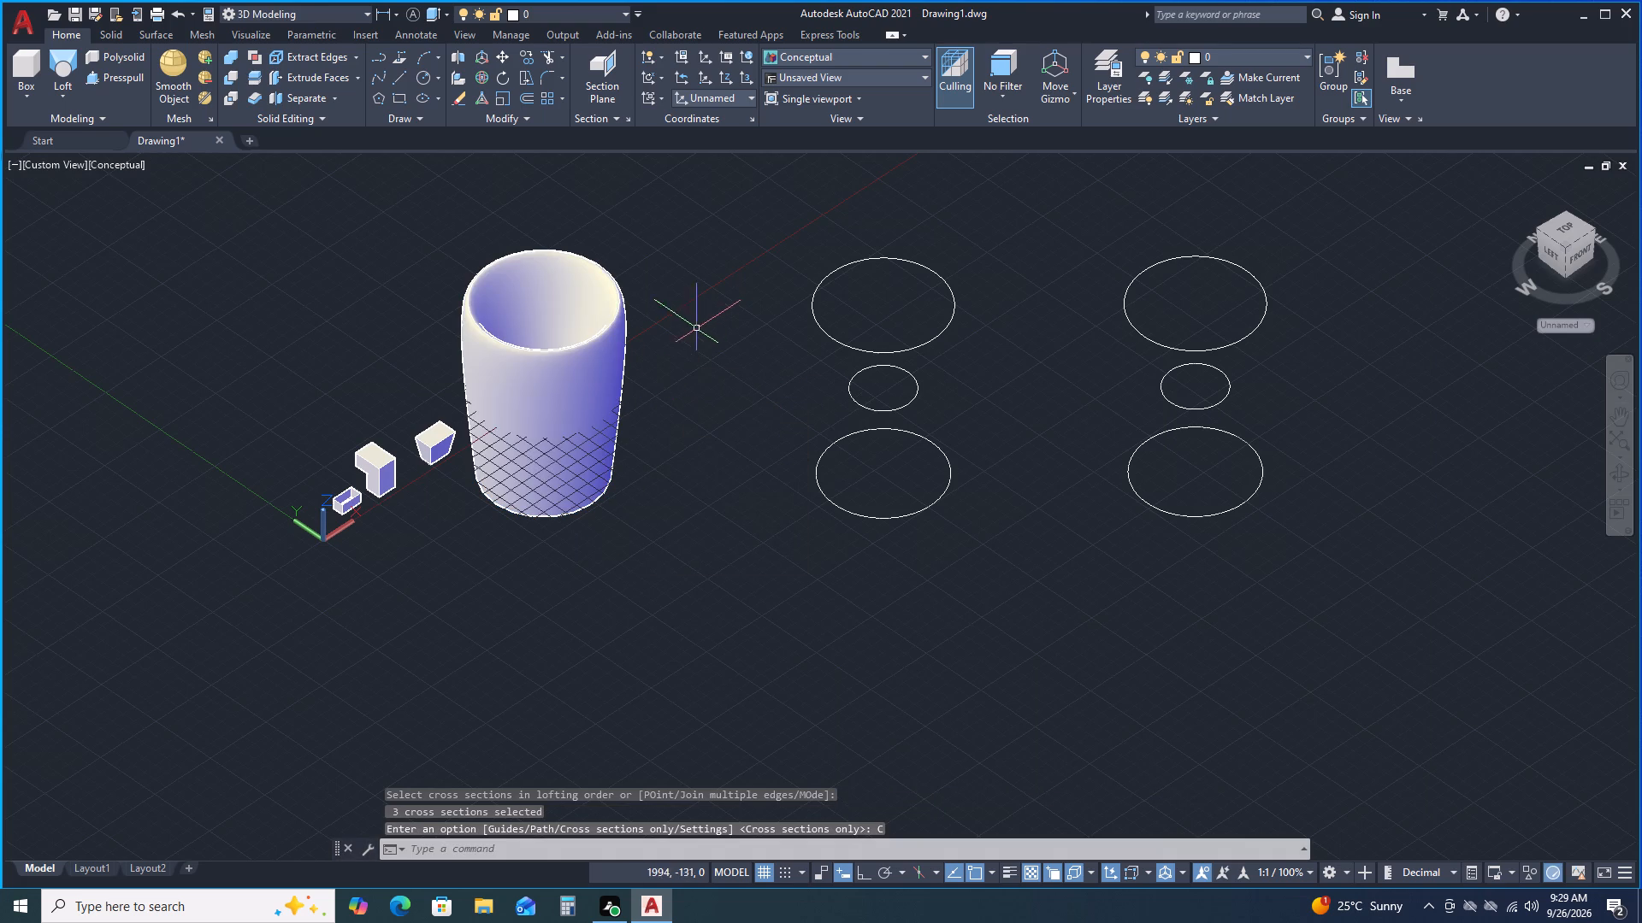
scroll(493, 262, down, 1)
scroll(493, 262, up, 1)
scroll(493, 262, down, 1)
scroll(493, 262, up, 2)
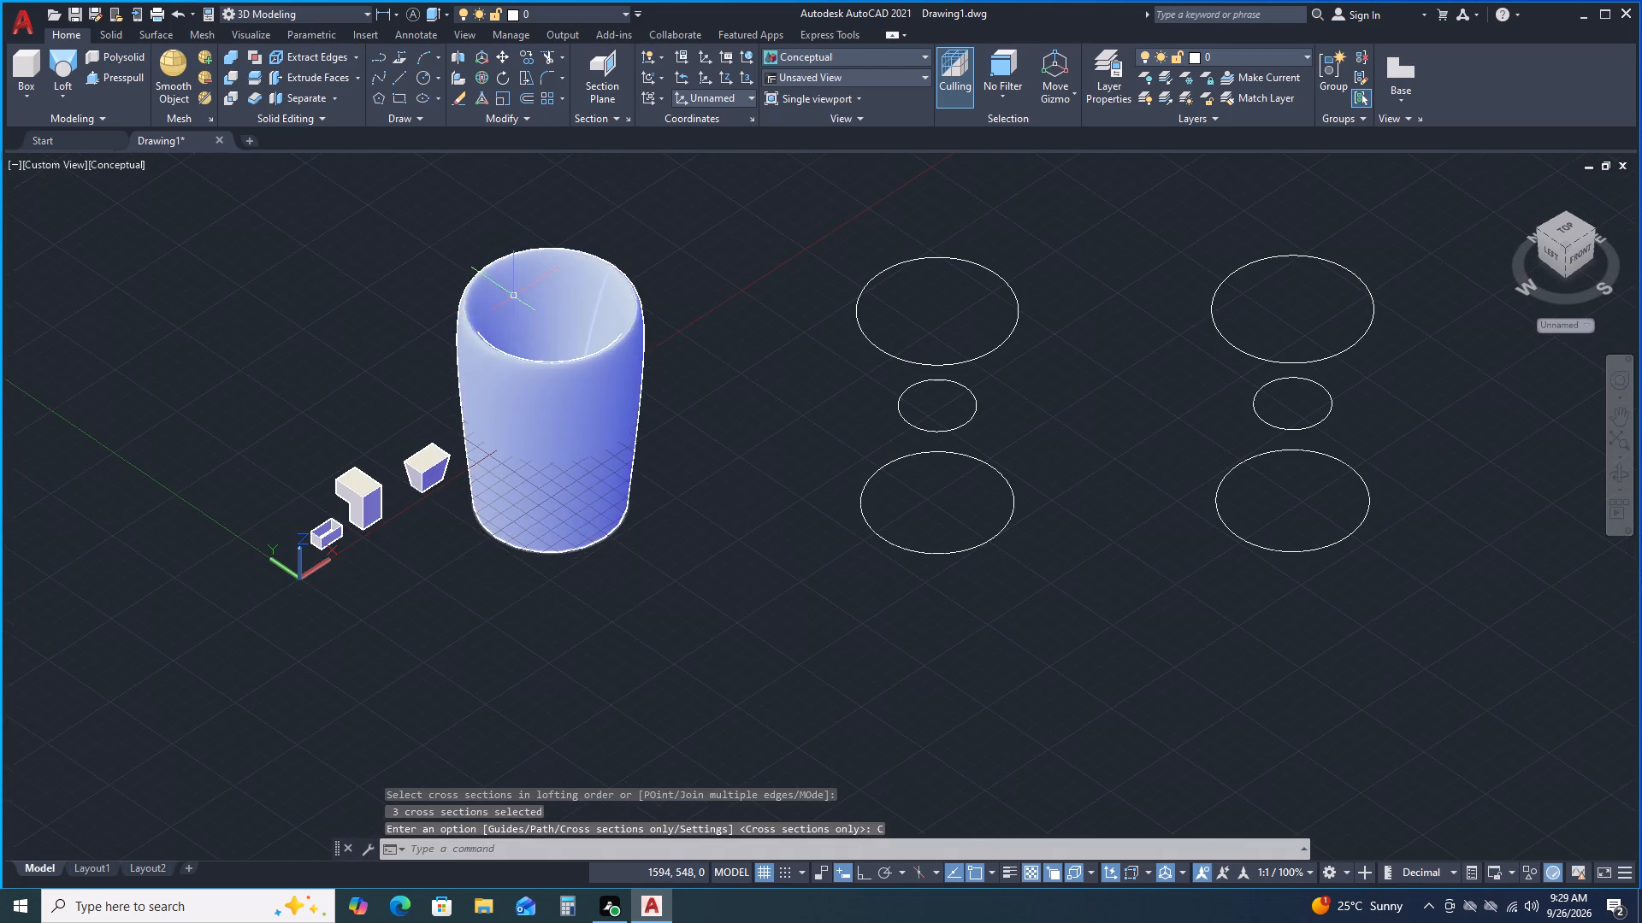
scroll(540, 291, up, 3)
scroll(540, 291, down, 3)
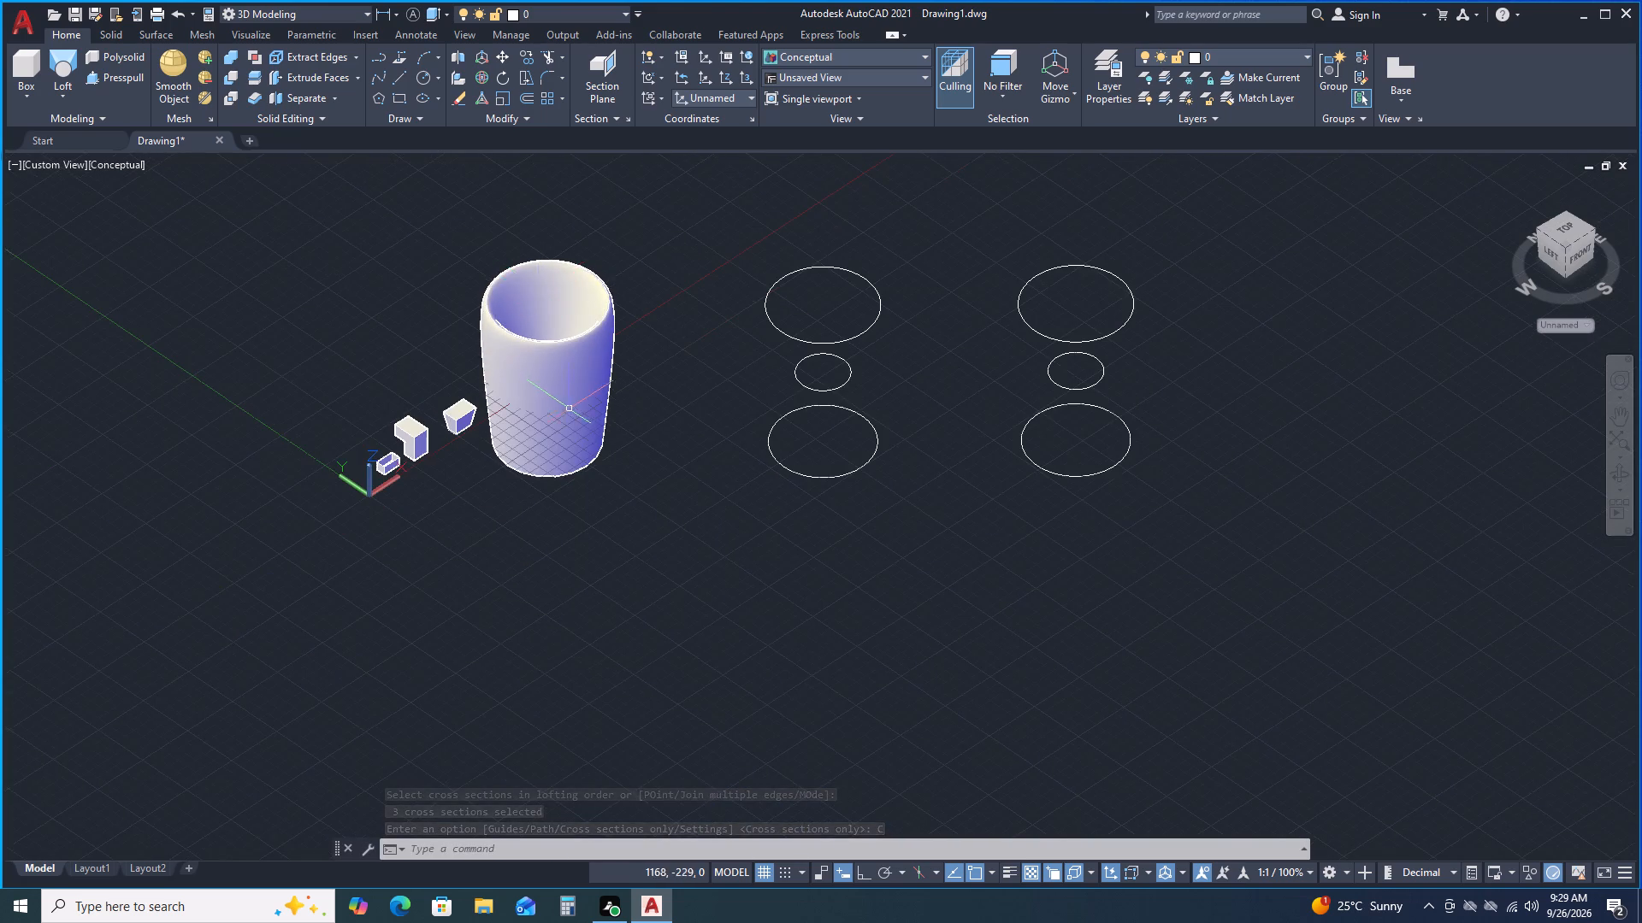
Delete the bottom circle of the first copied circle set, the one nearest the original loft.
scroll(570, 411, down, 1)
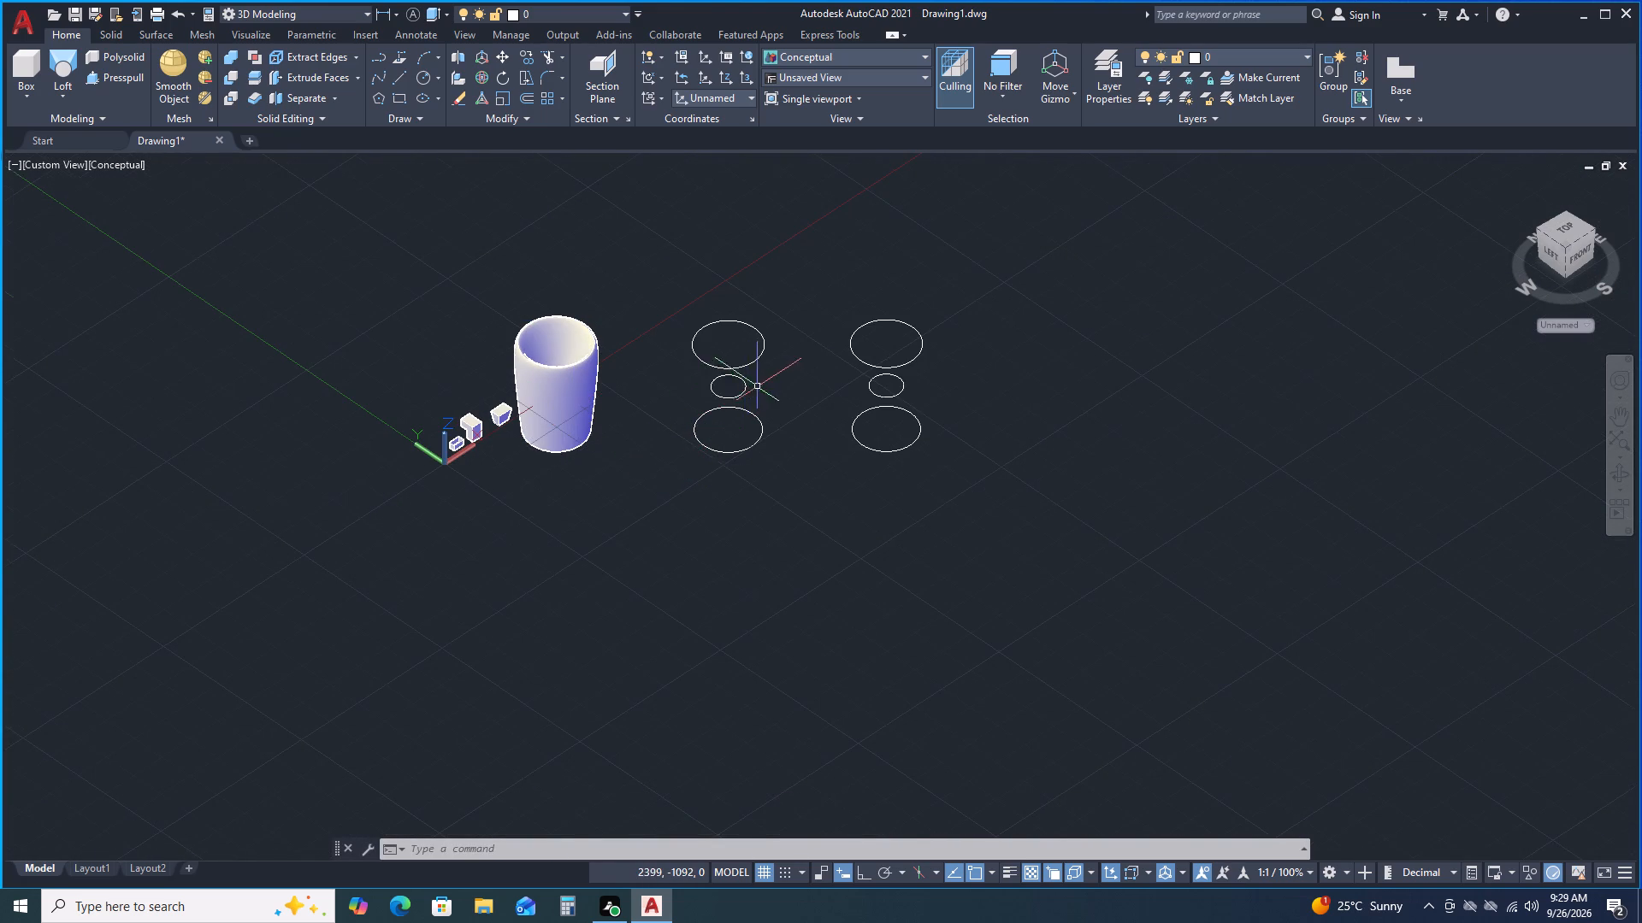
scroll(759, 383, up, 1)
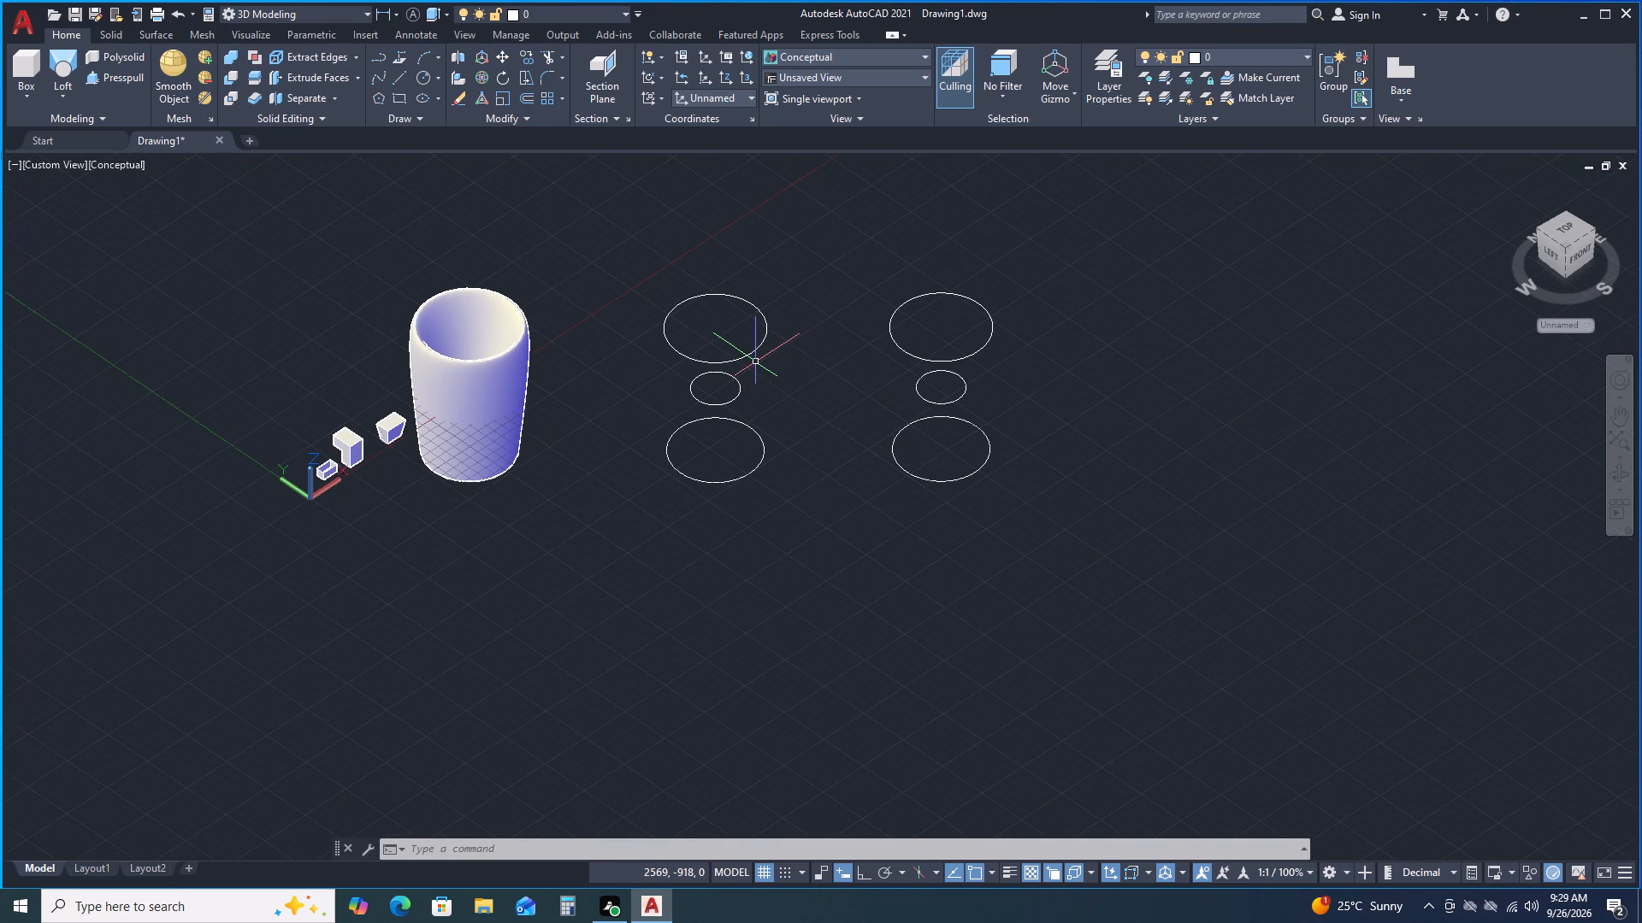
scroll(827, 451, up, 1)
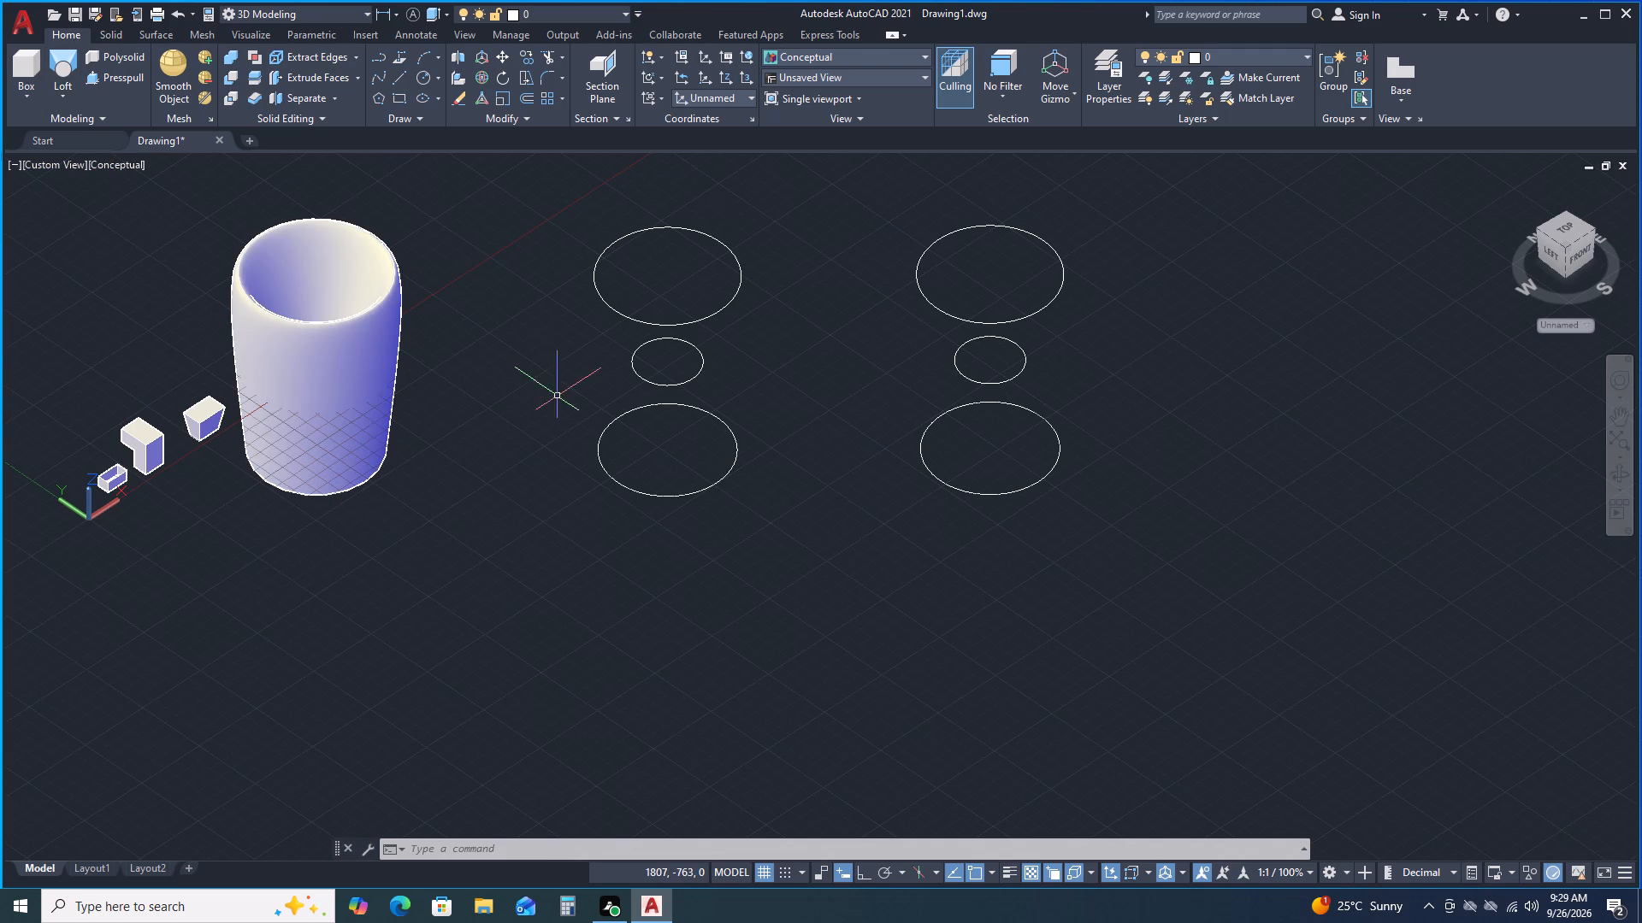
click(734, 432)
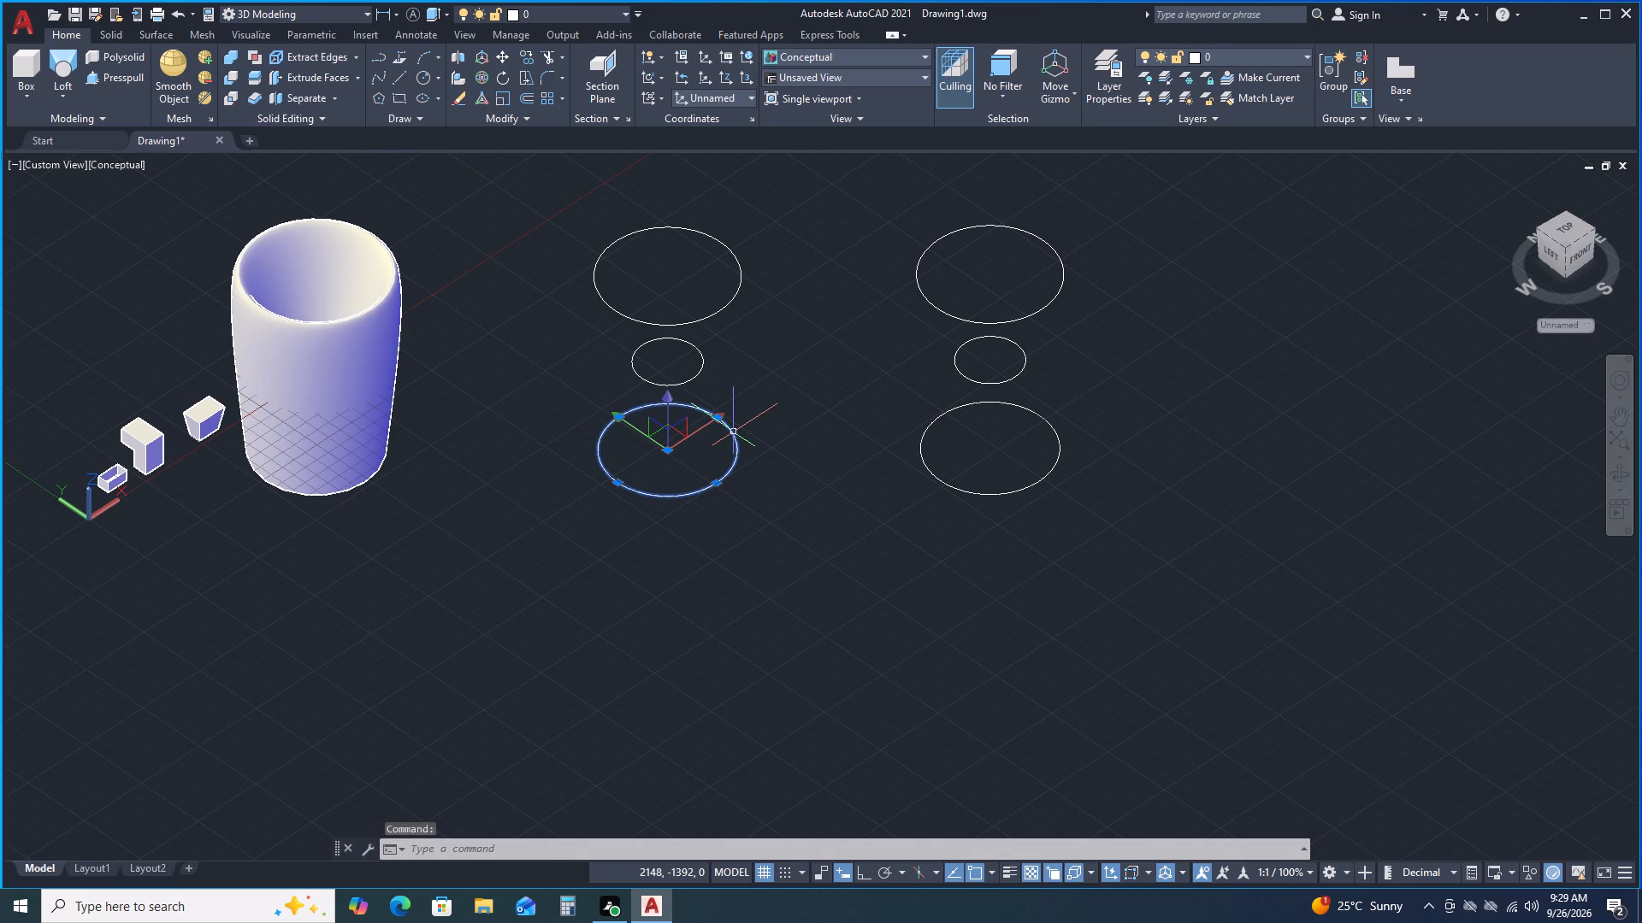
key(Delete)
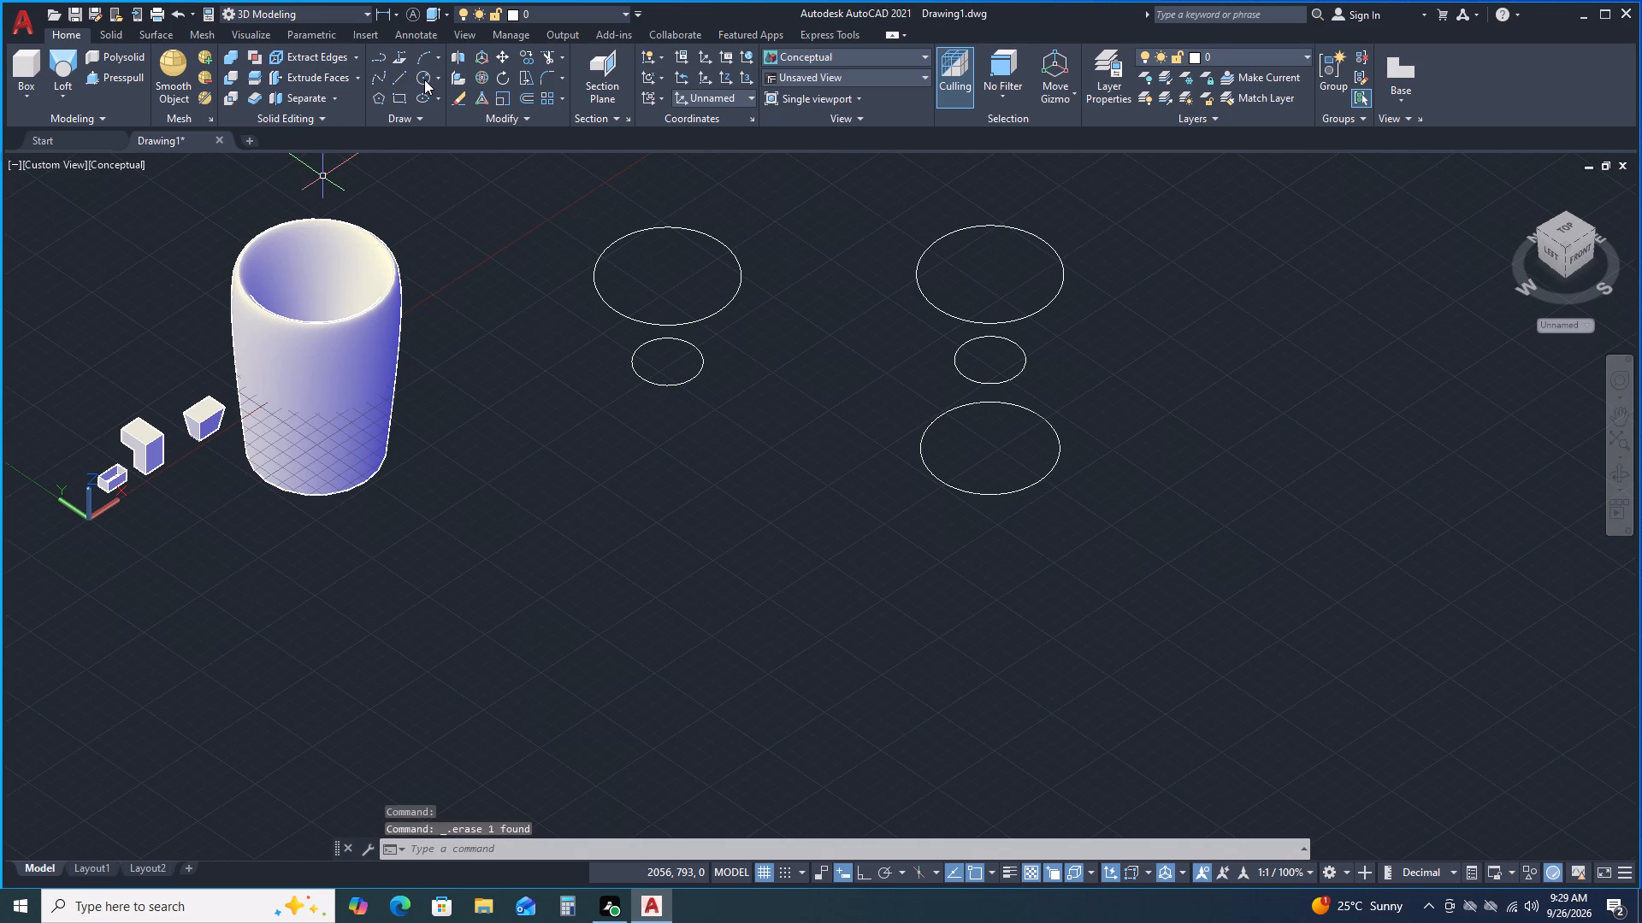
Draw a larger circle of about 596 mm radius below the small circle, centred on its vertical axis at about 2251, -920, -719.
click(424, 79)
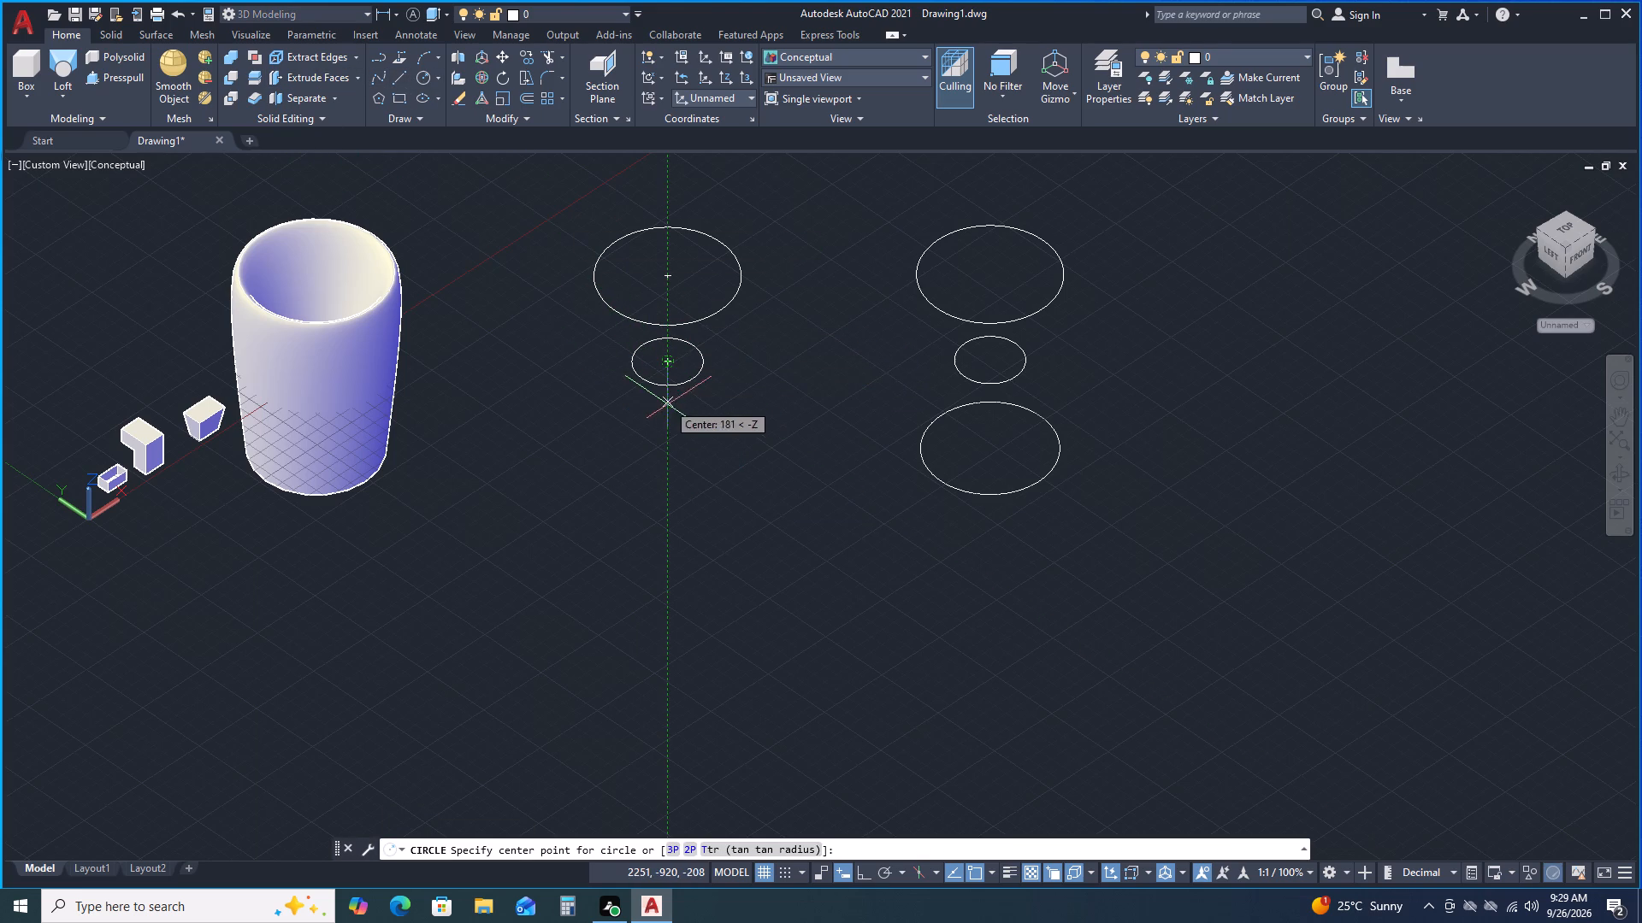
click(670, 501)
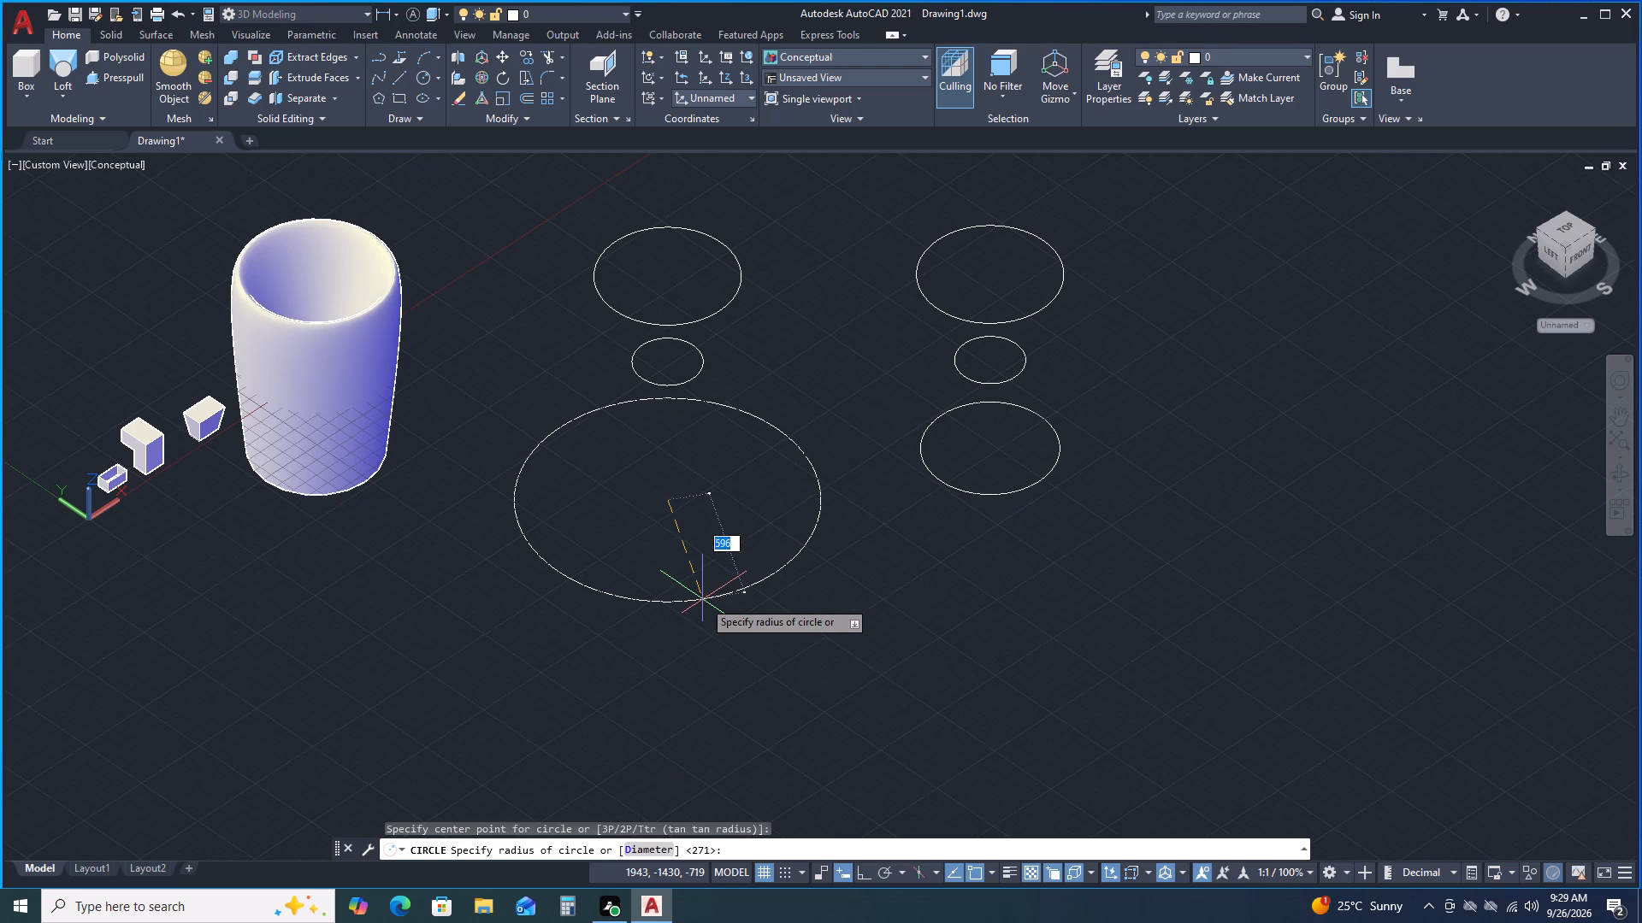
click(703, 600)
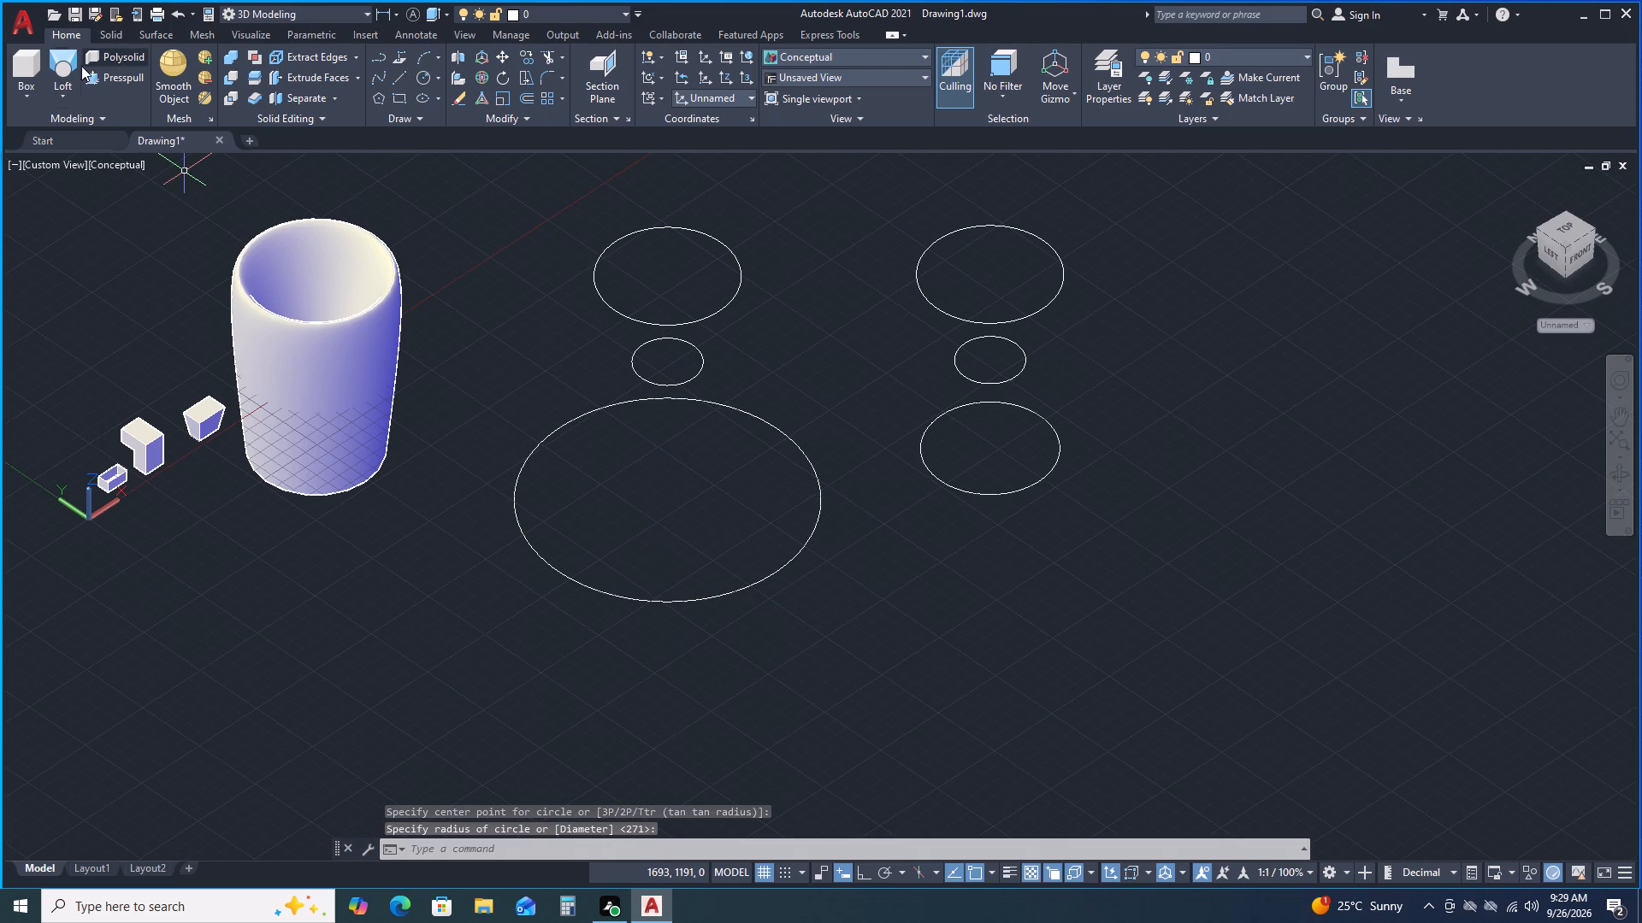
Loft the first copied set as a solid in the order large bottom, small middle, top circle, using Cross sections only.
click(68, 68)
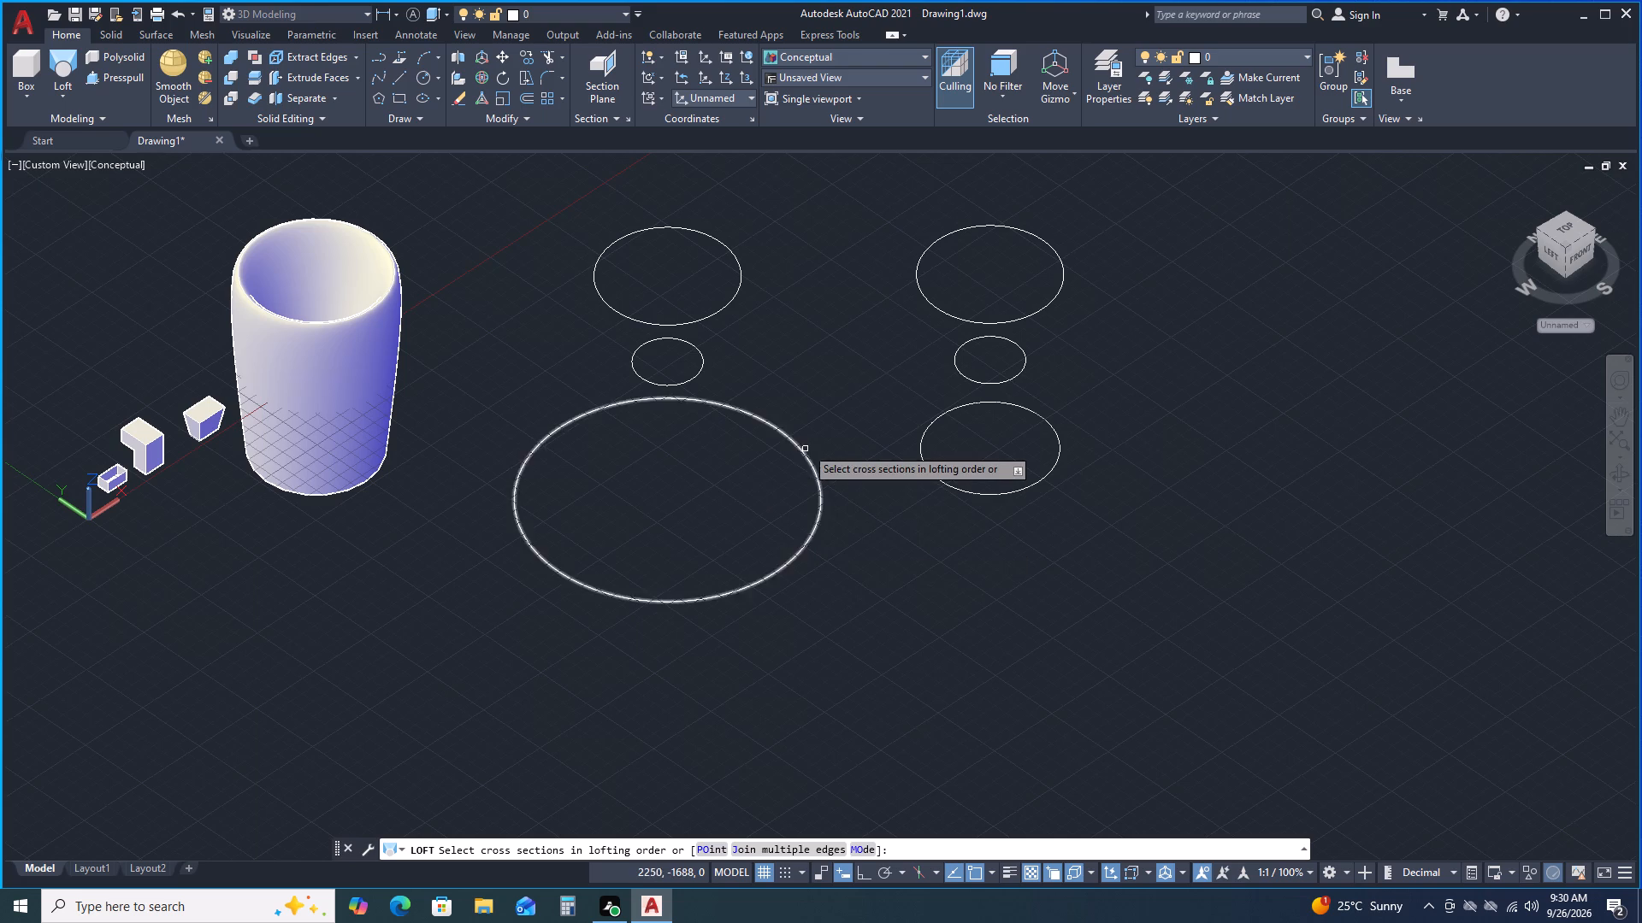
click(800, 450)
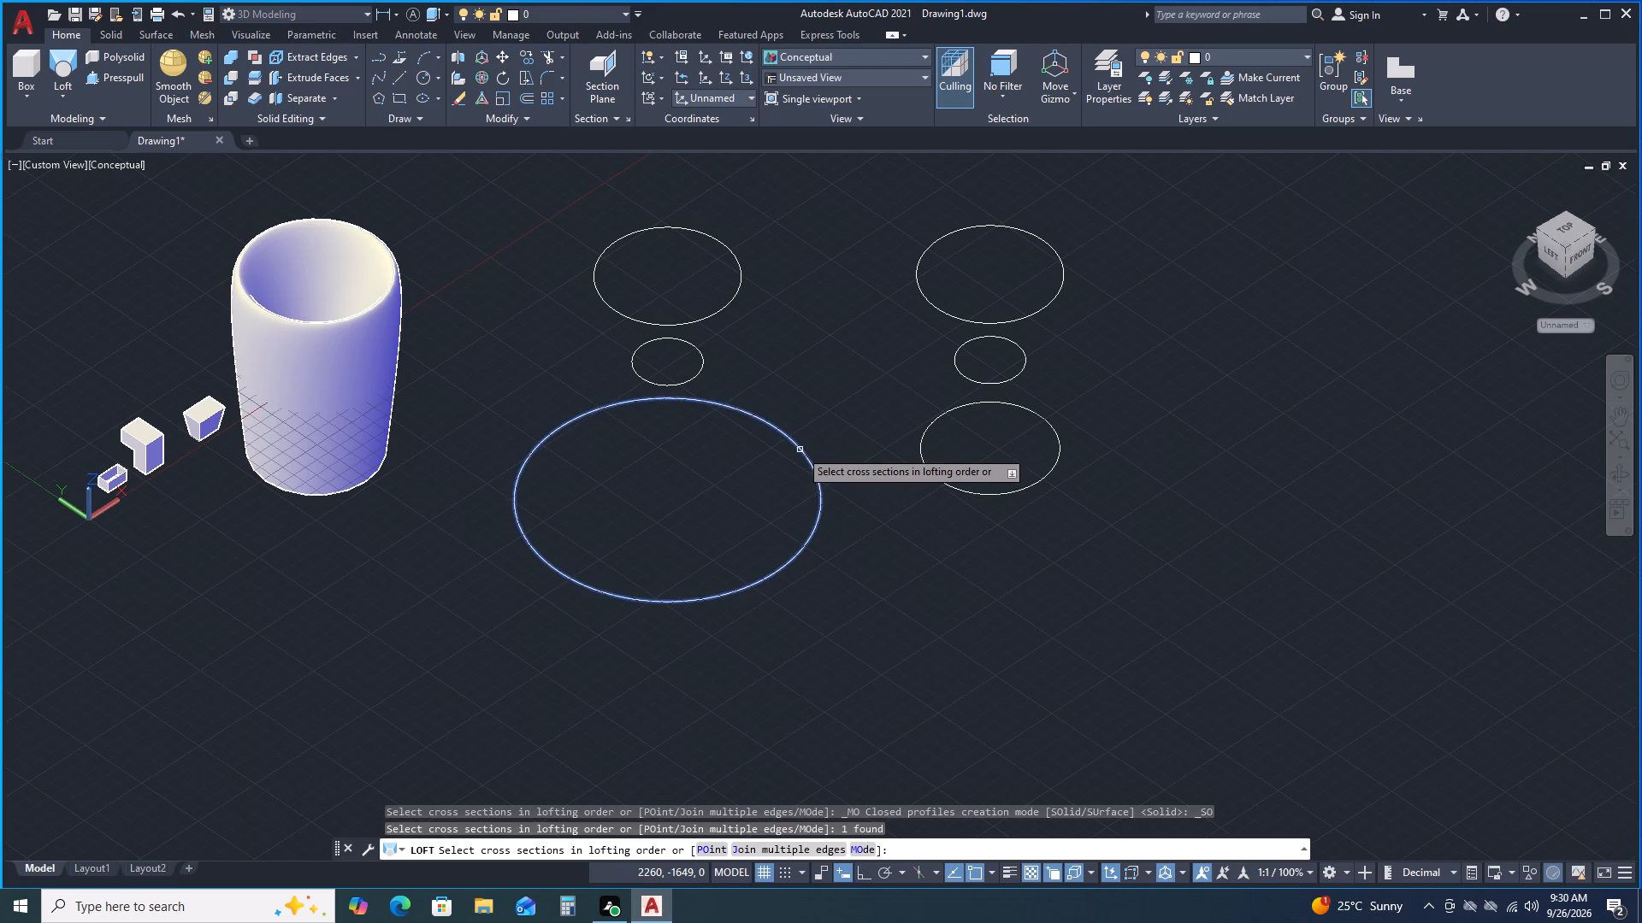
click(700, 368)
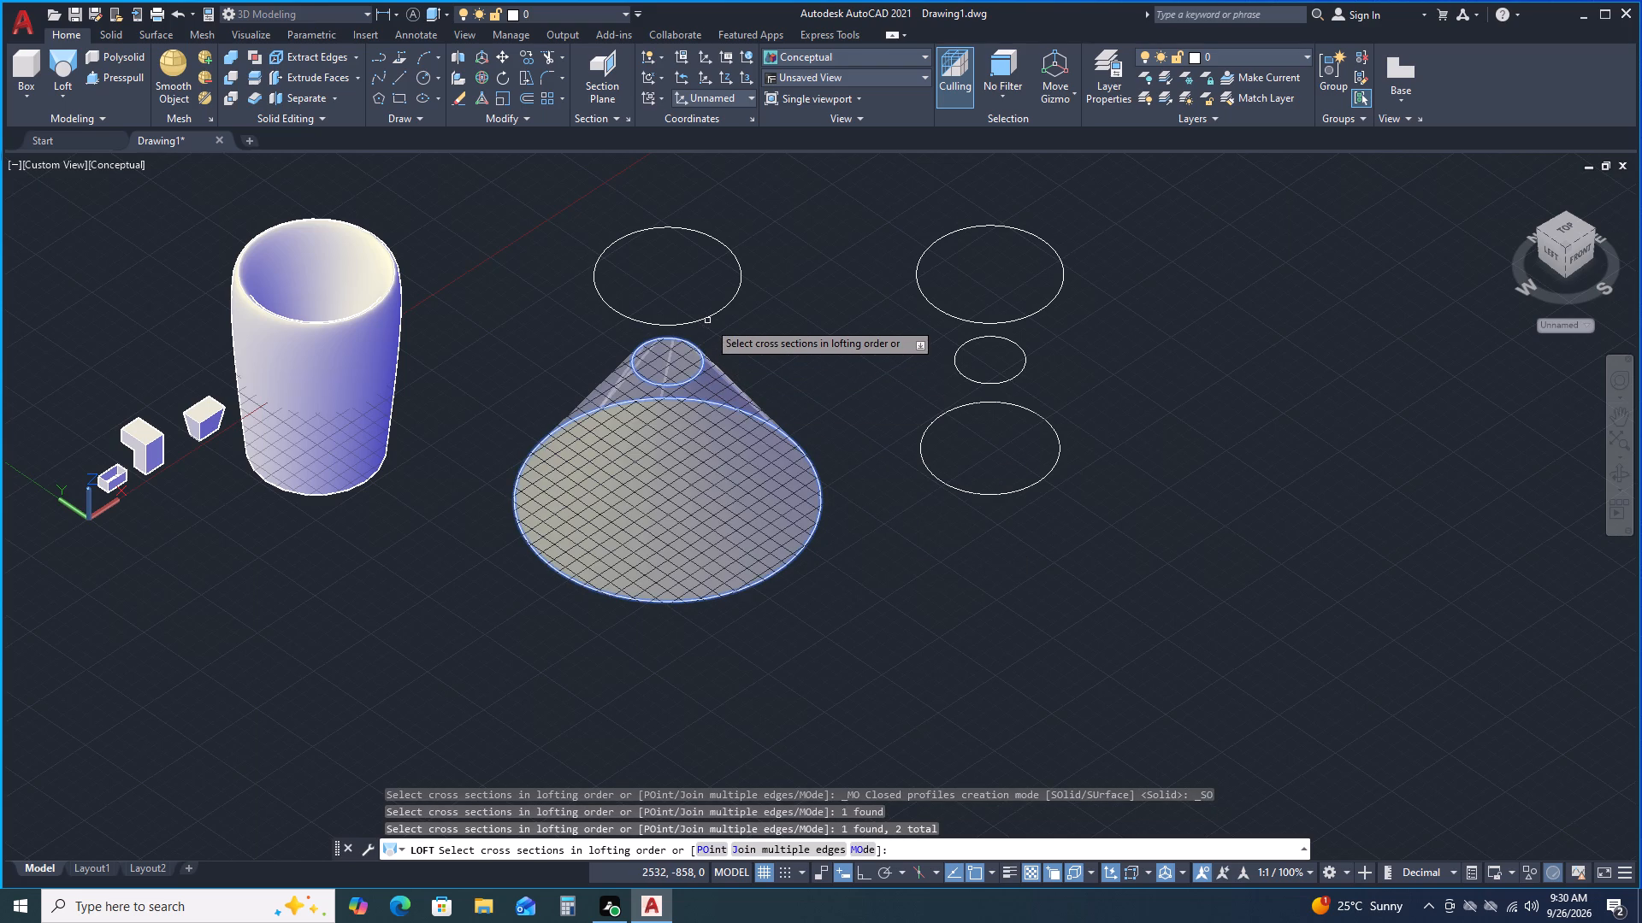
click(706, 317)
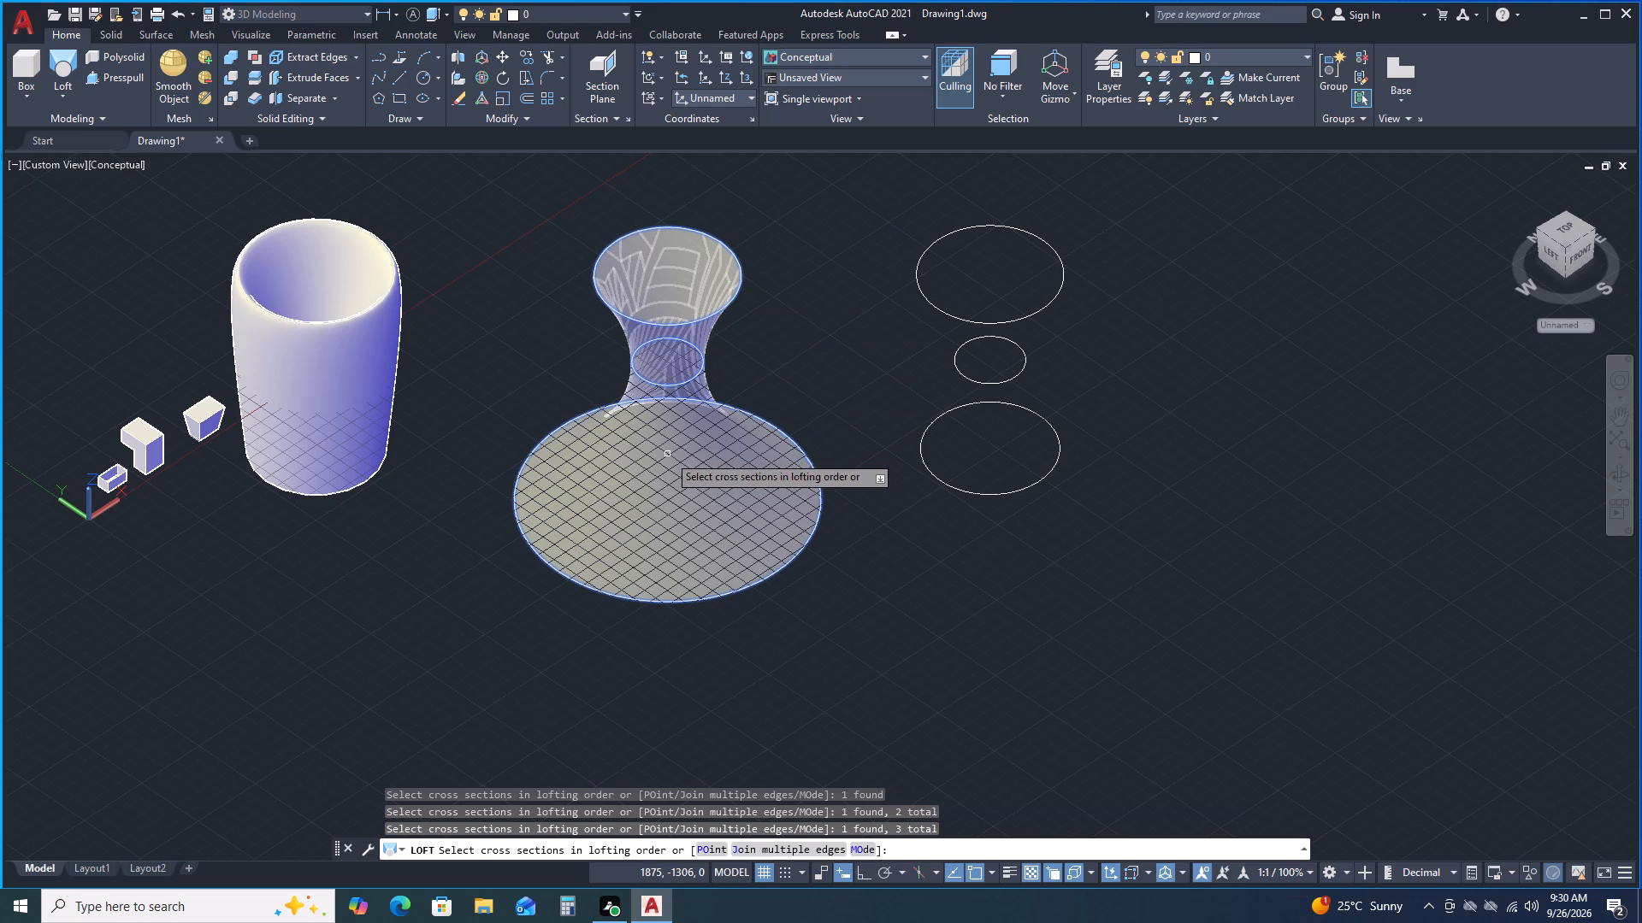
right_click(777, 339)
right_click(777, 339)
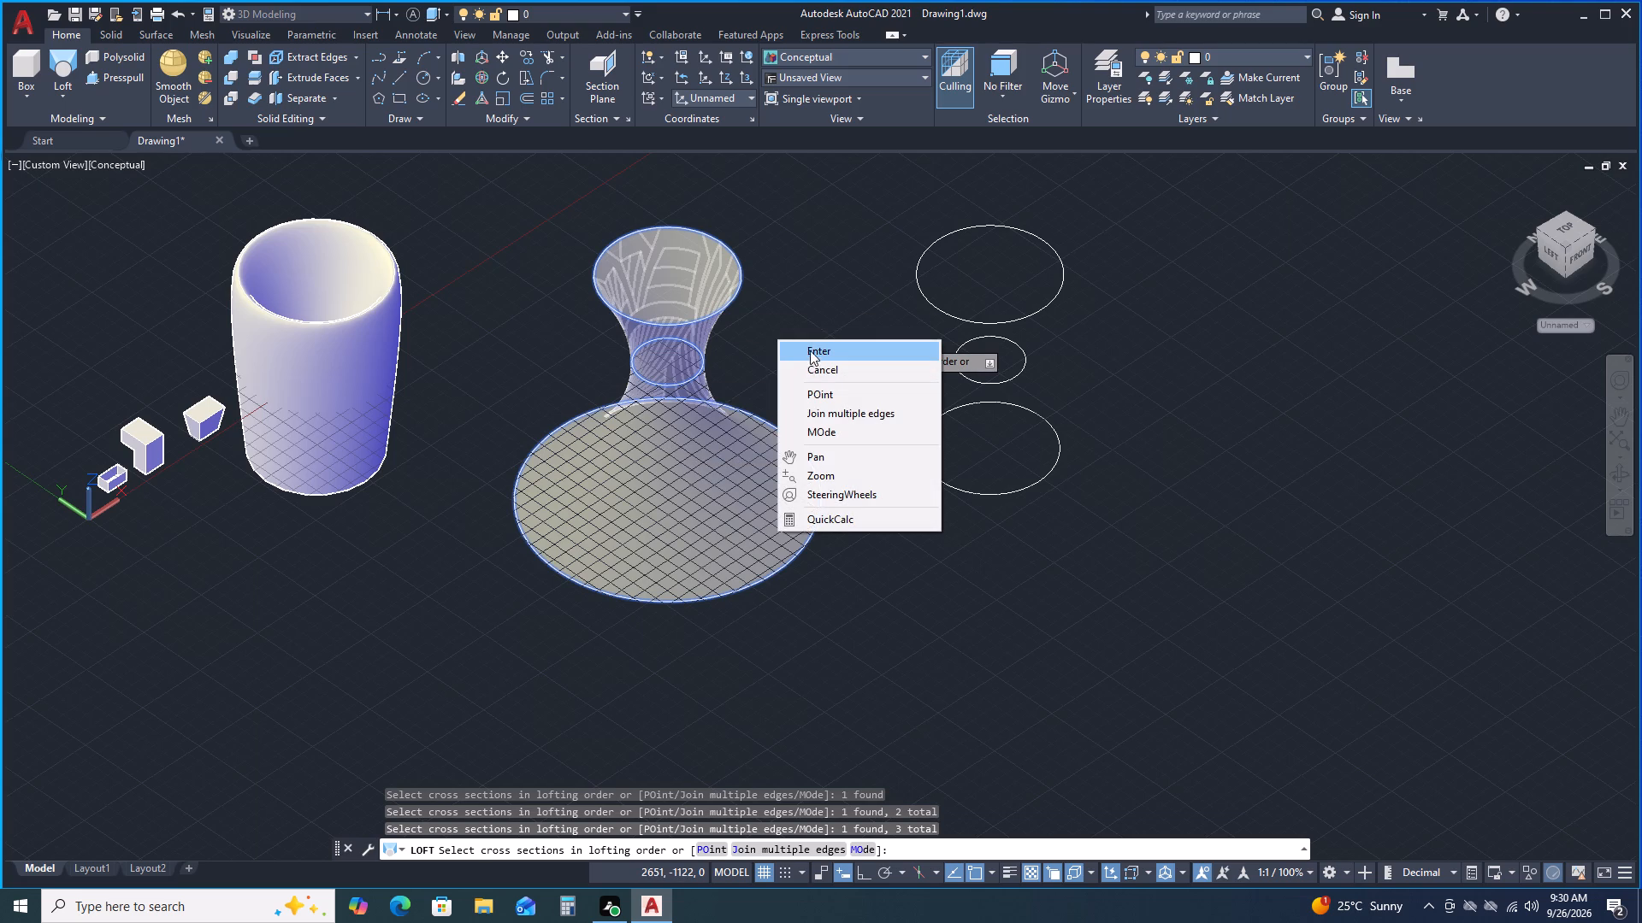
click(811, 346)
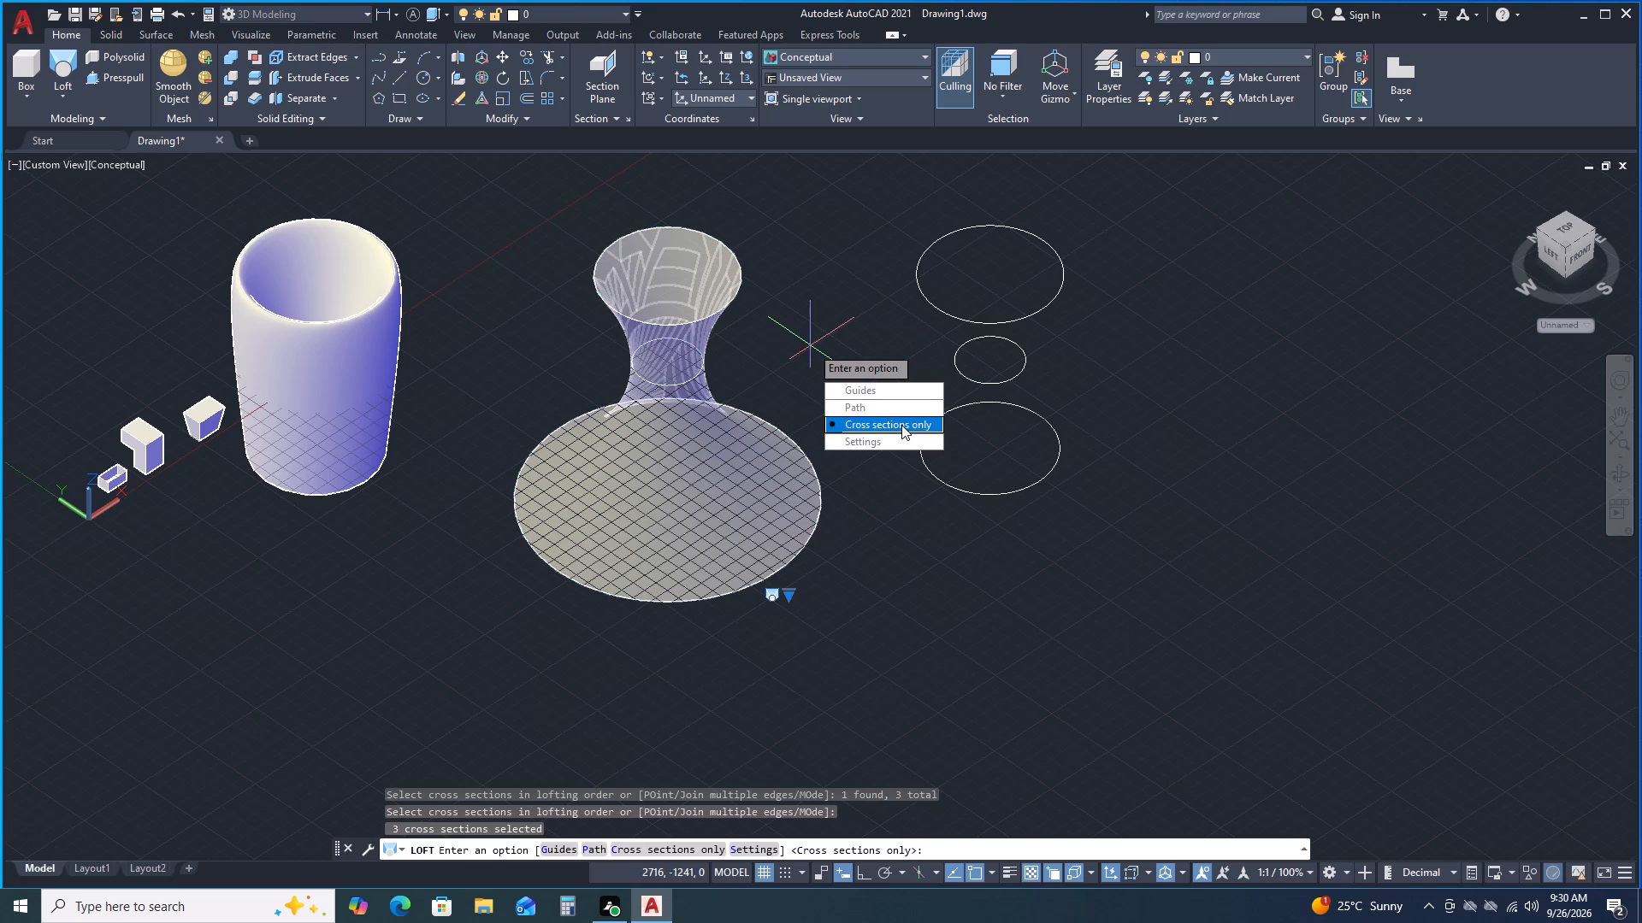
click(901, 425)
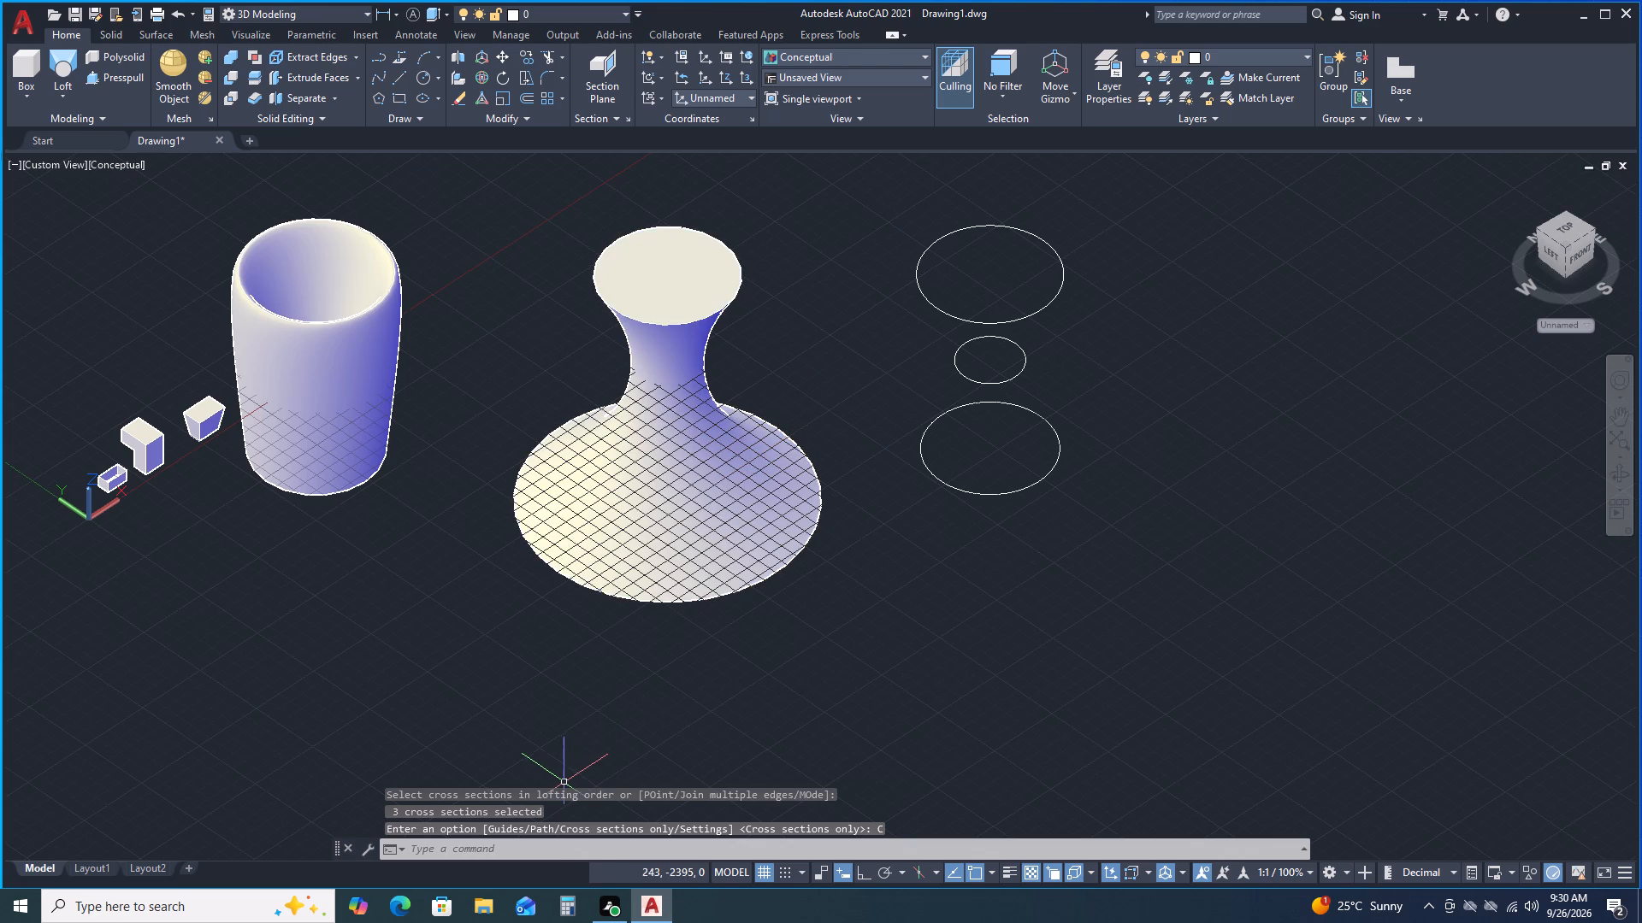
scroll(657, 662, down, 1)
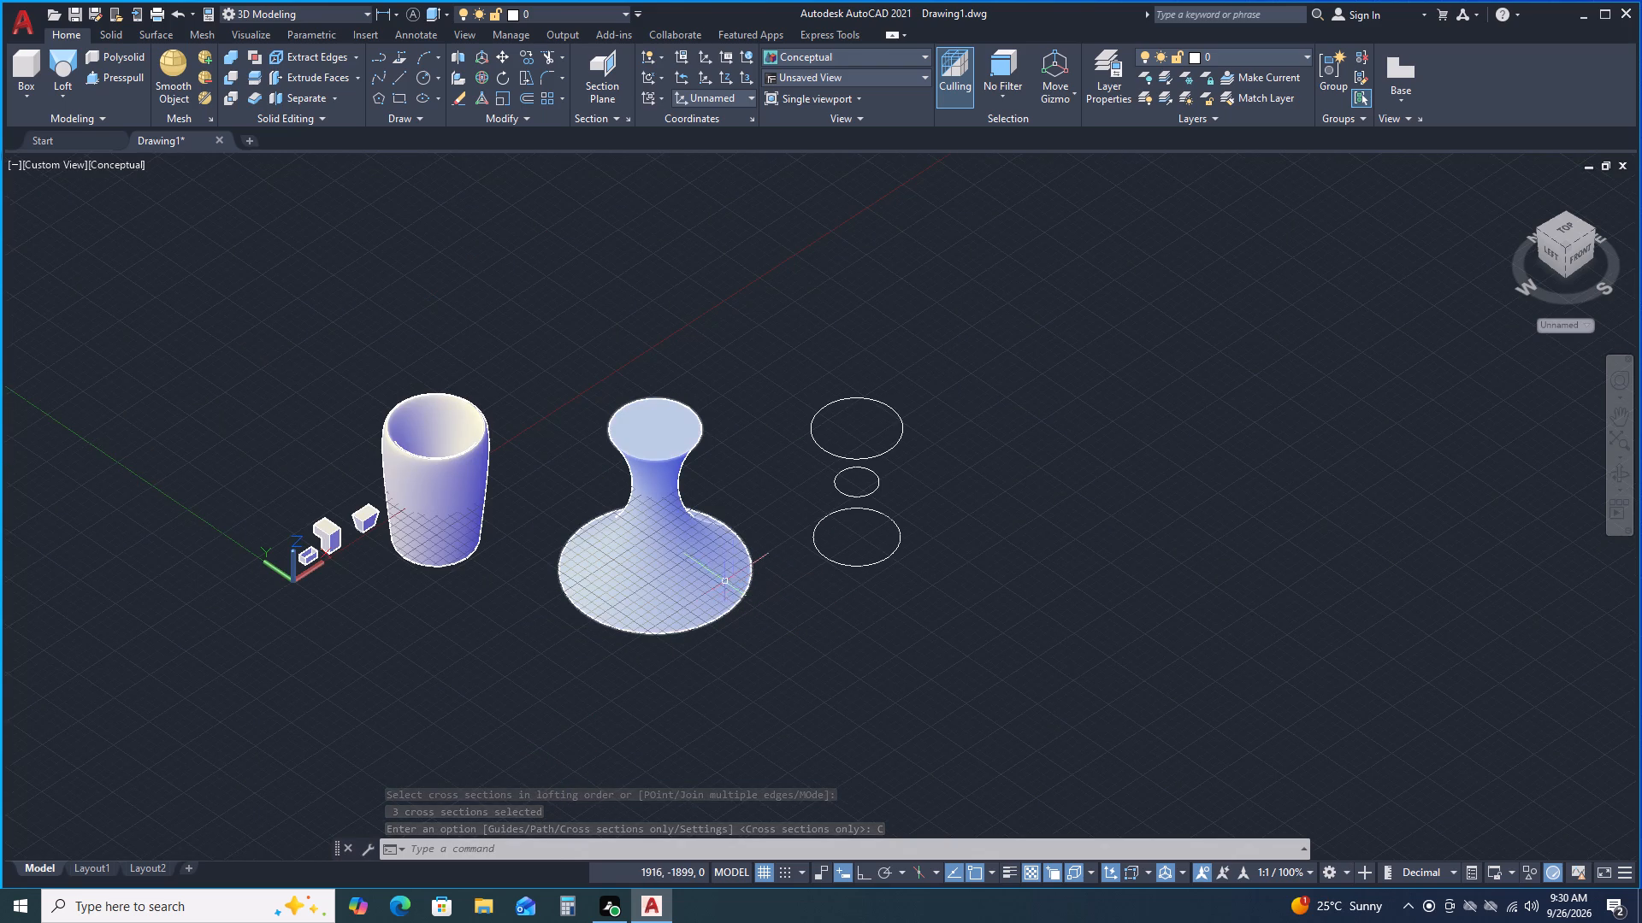
click(684, 575)
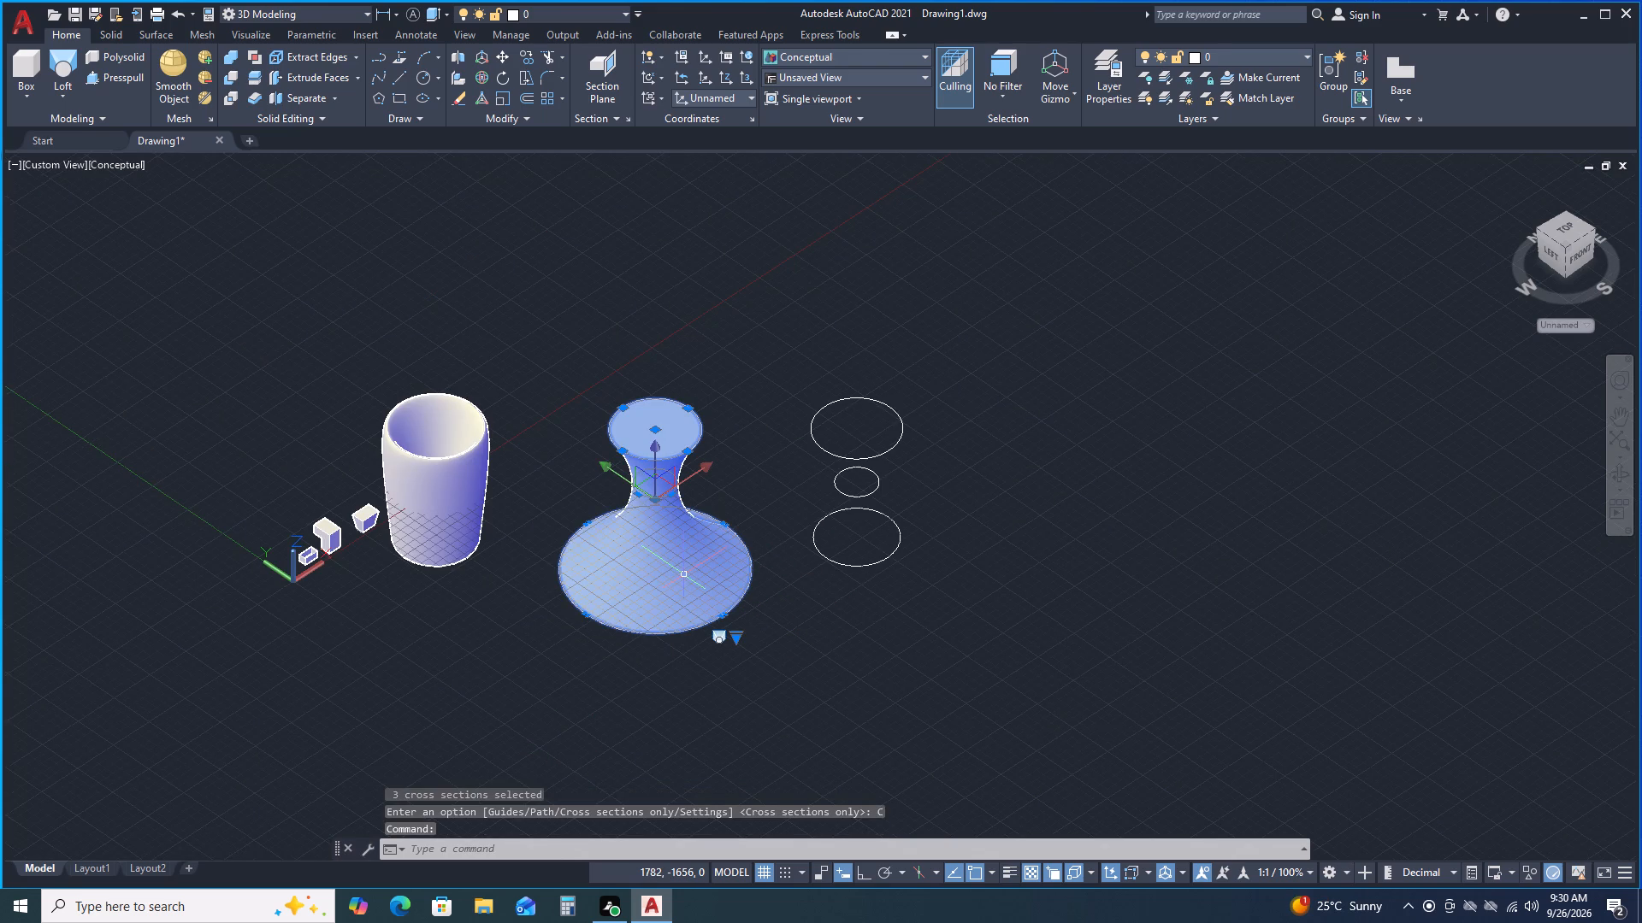
key(Escape)
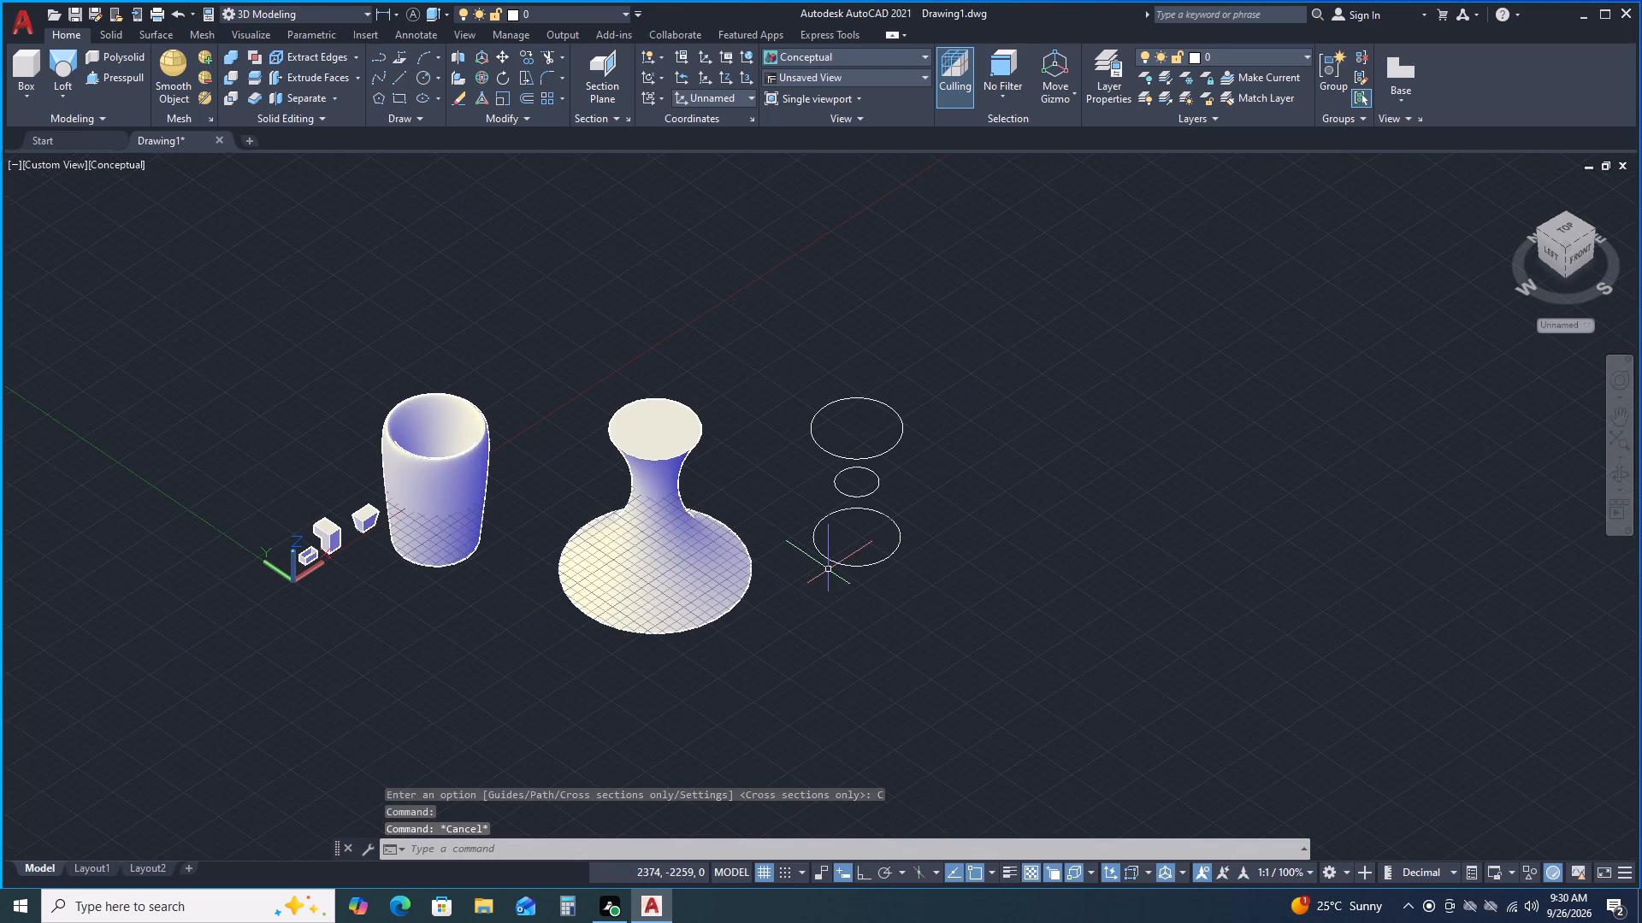
Set the radius of the small middle circle in the remaining circle set to 100 mm.
scroll(914, 530, up, 1)
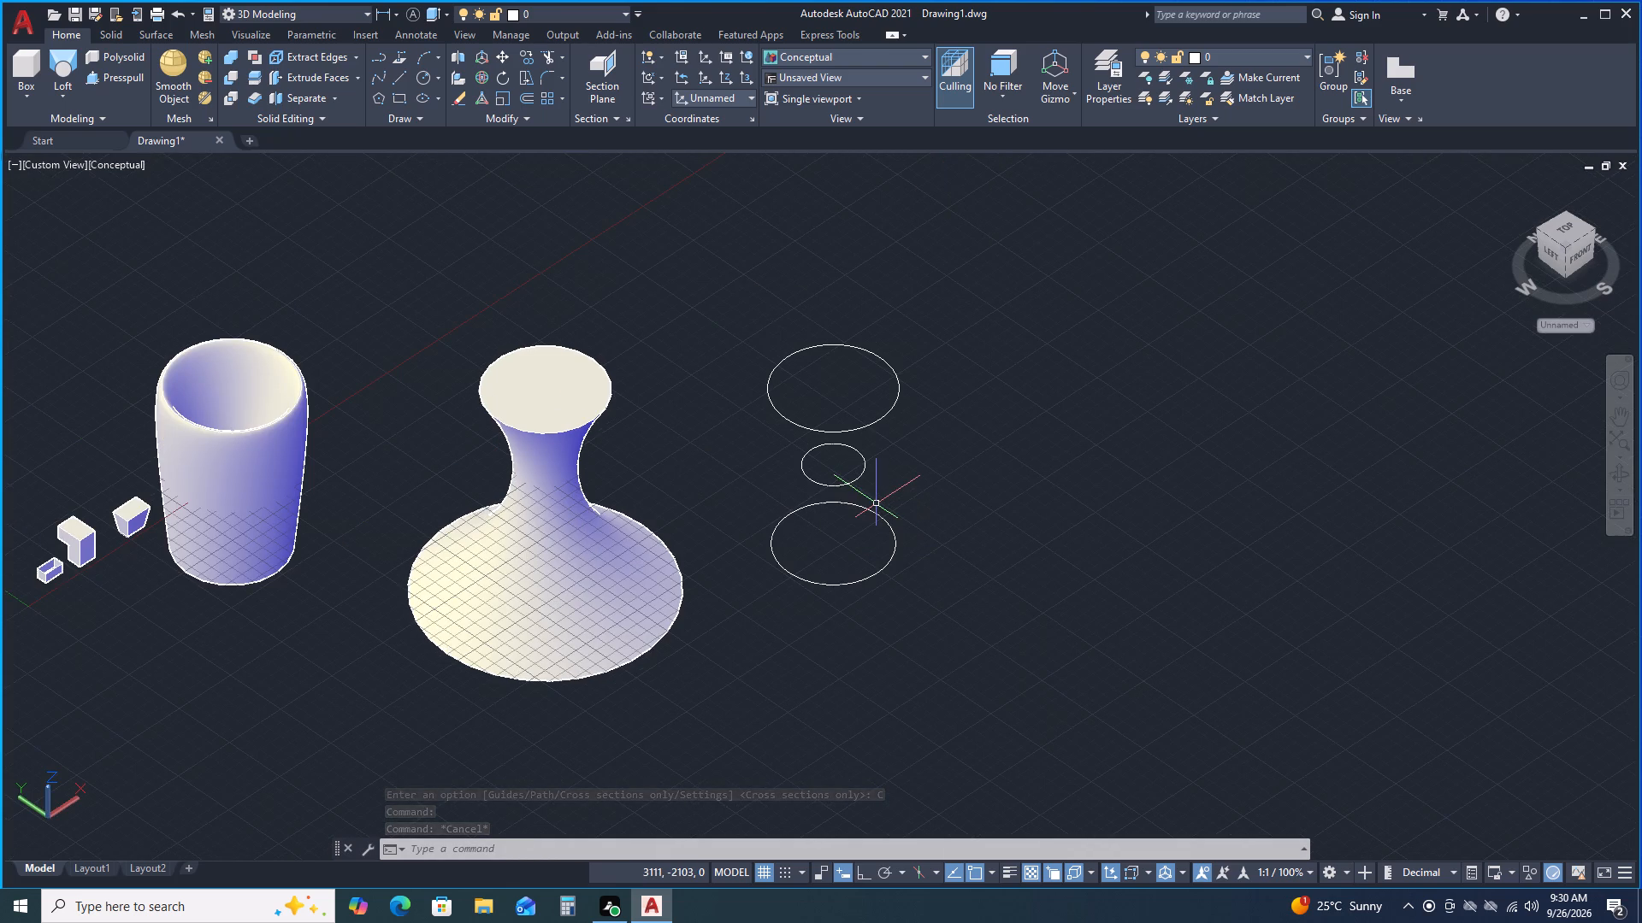
scroll(877, 504, up, 1)
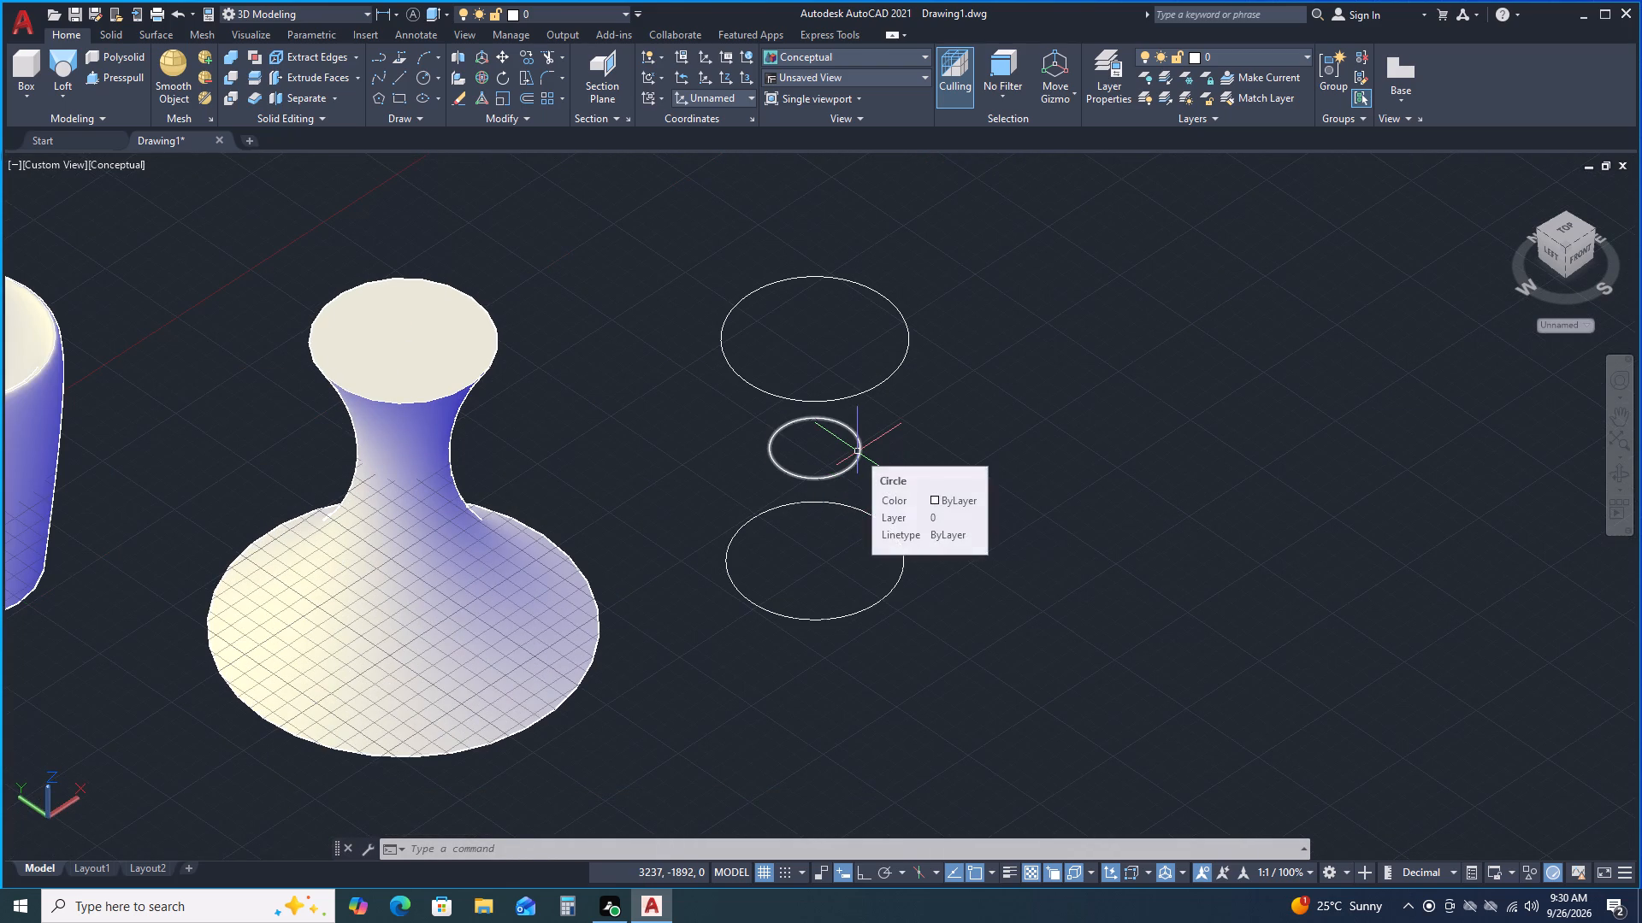
click(858, 452)
right_click(858, 452)
right_click(858, 452)
right_click(858, 452)
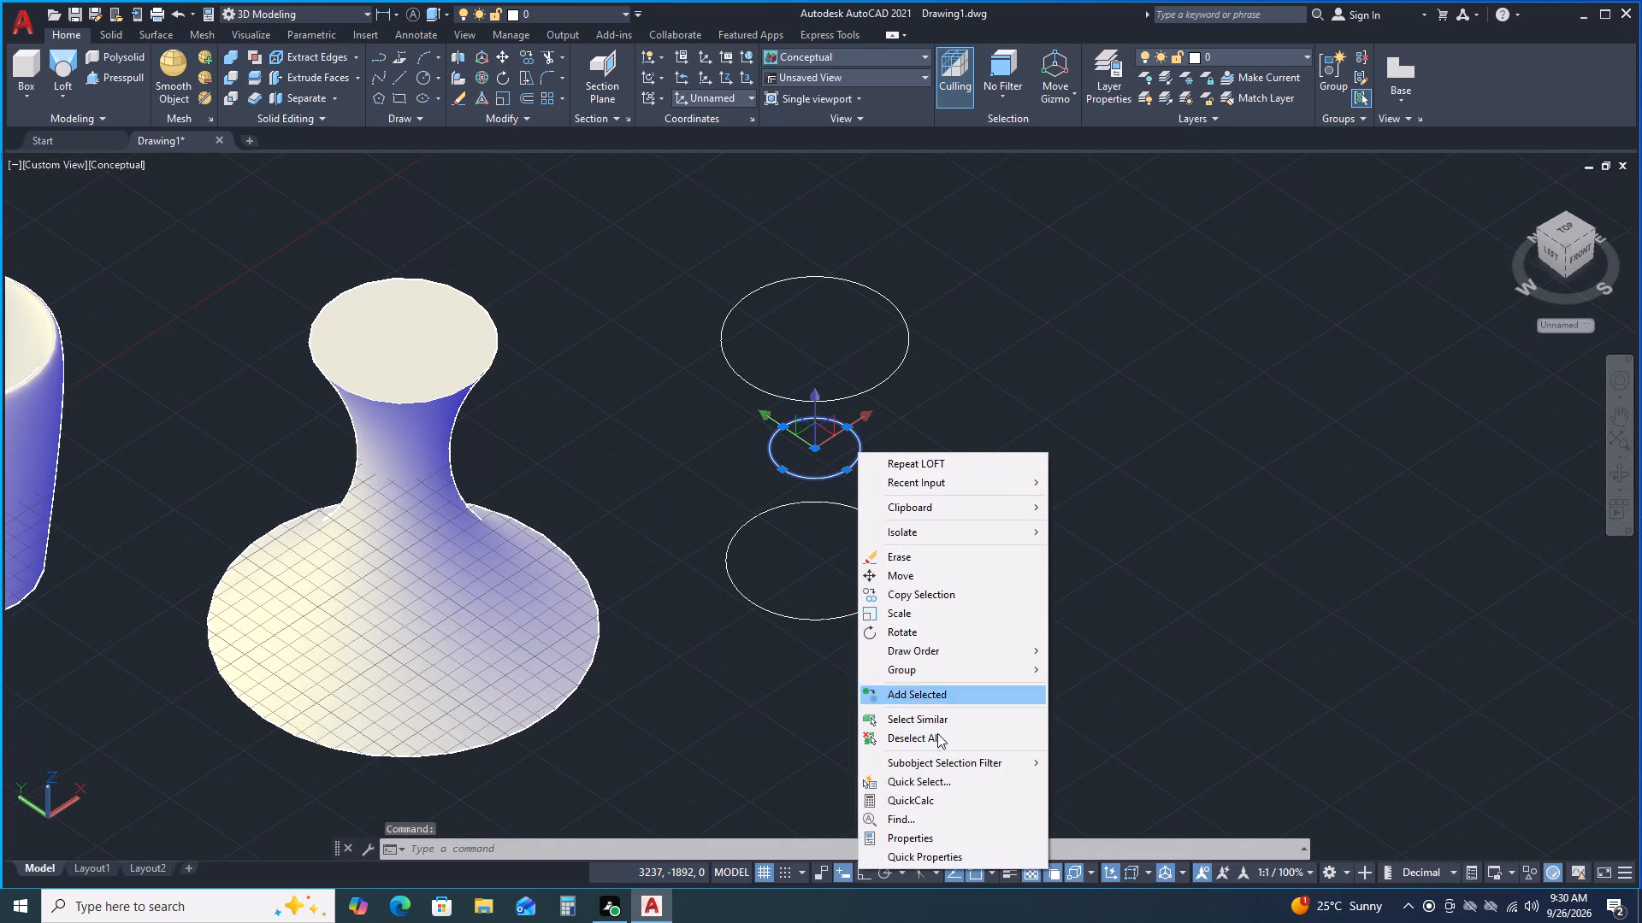
click(919, 834)
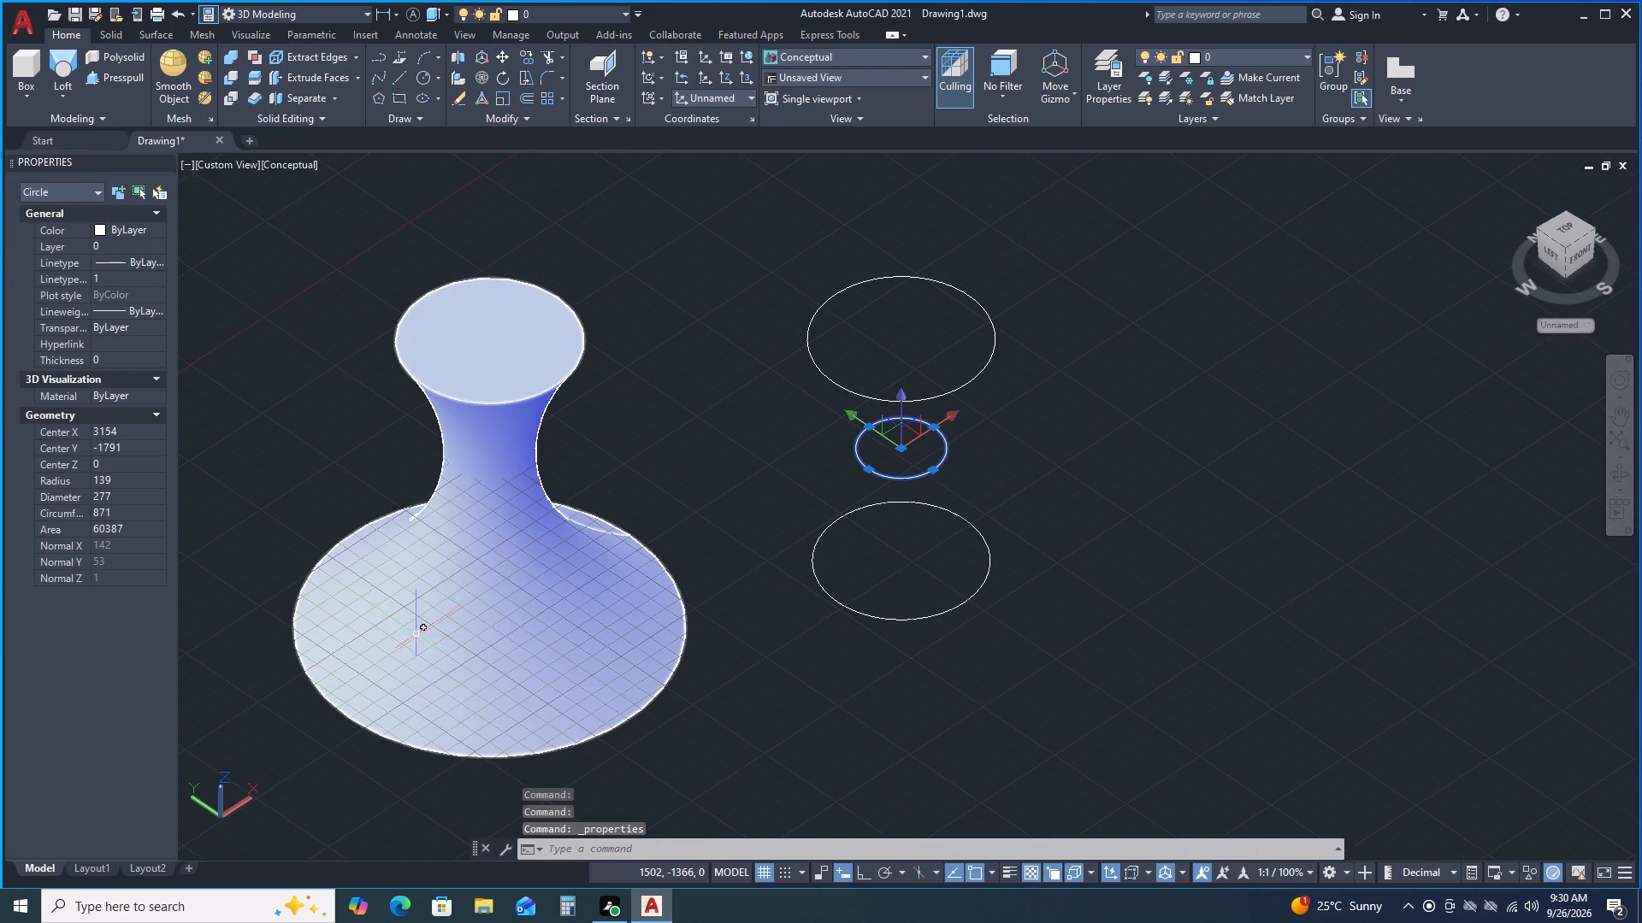
click(118, 479)
text(100)
key(Return)
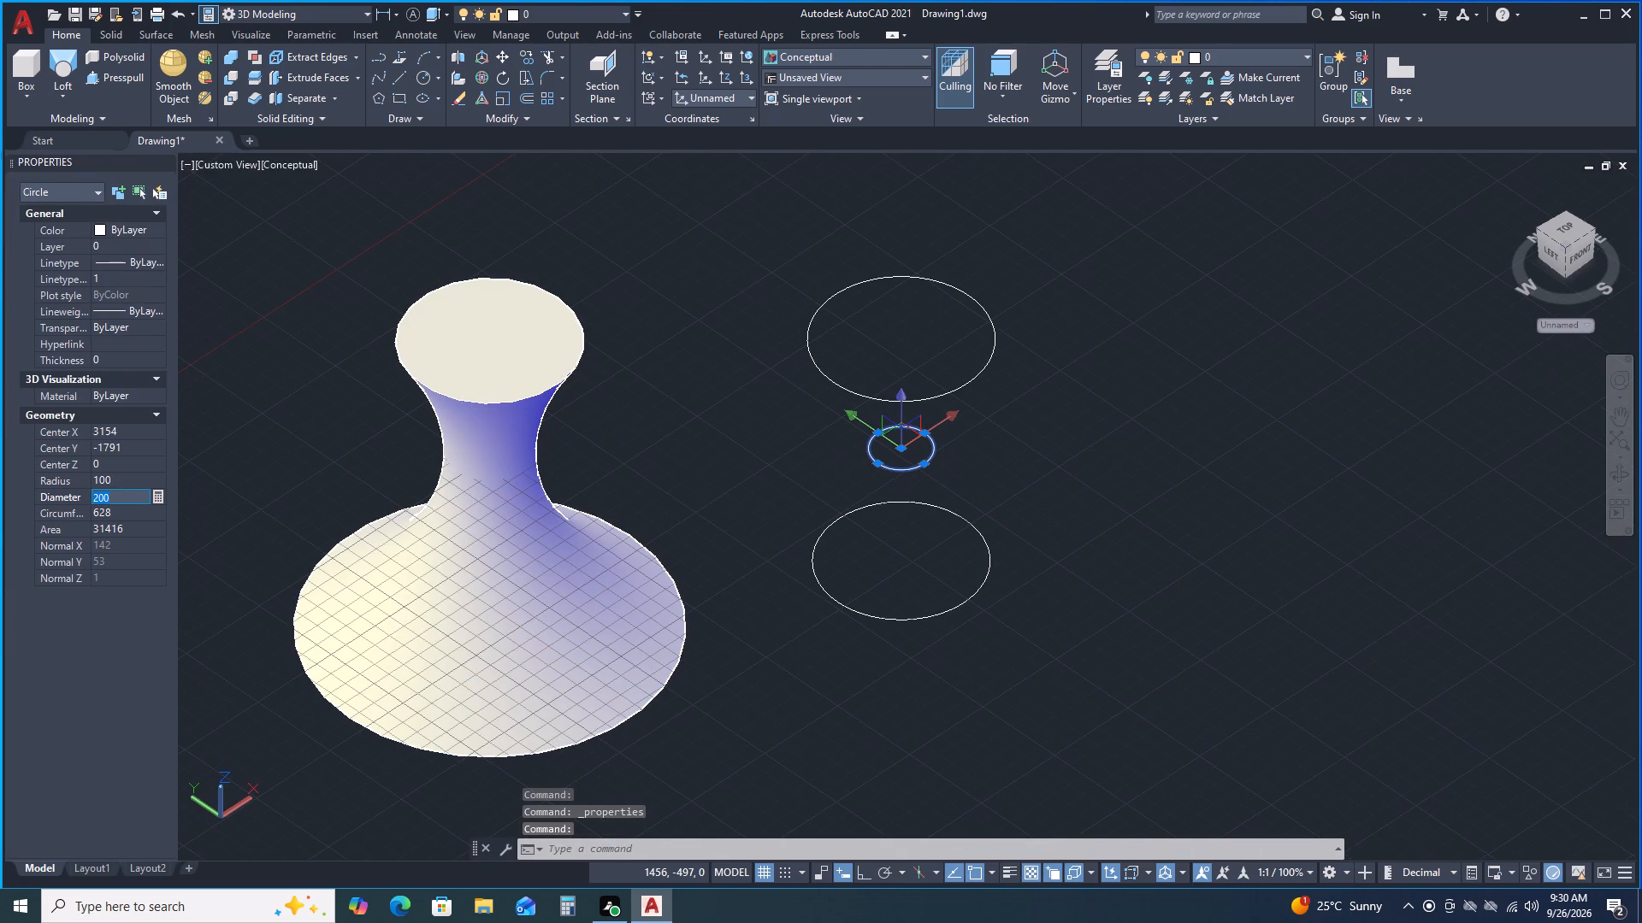
click(168, 162)
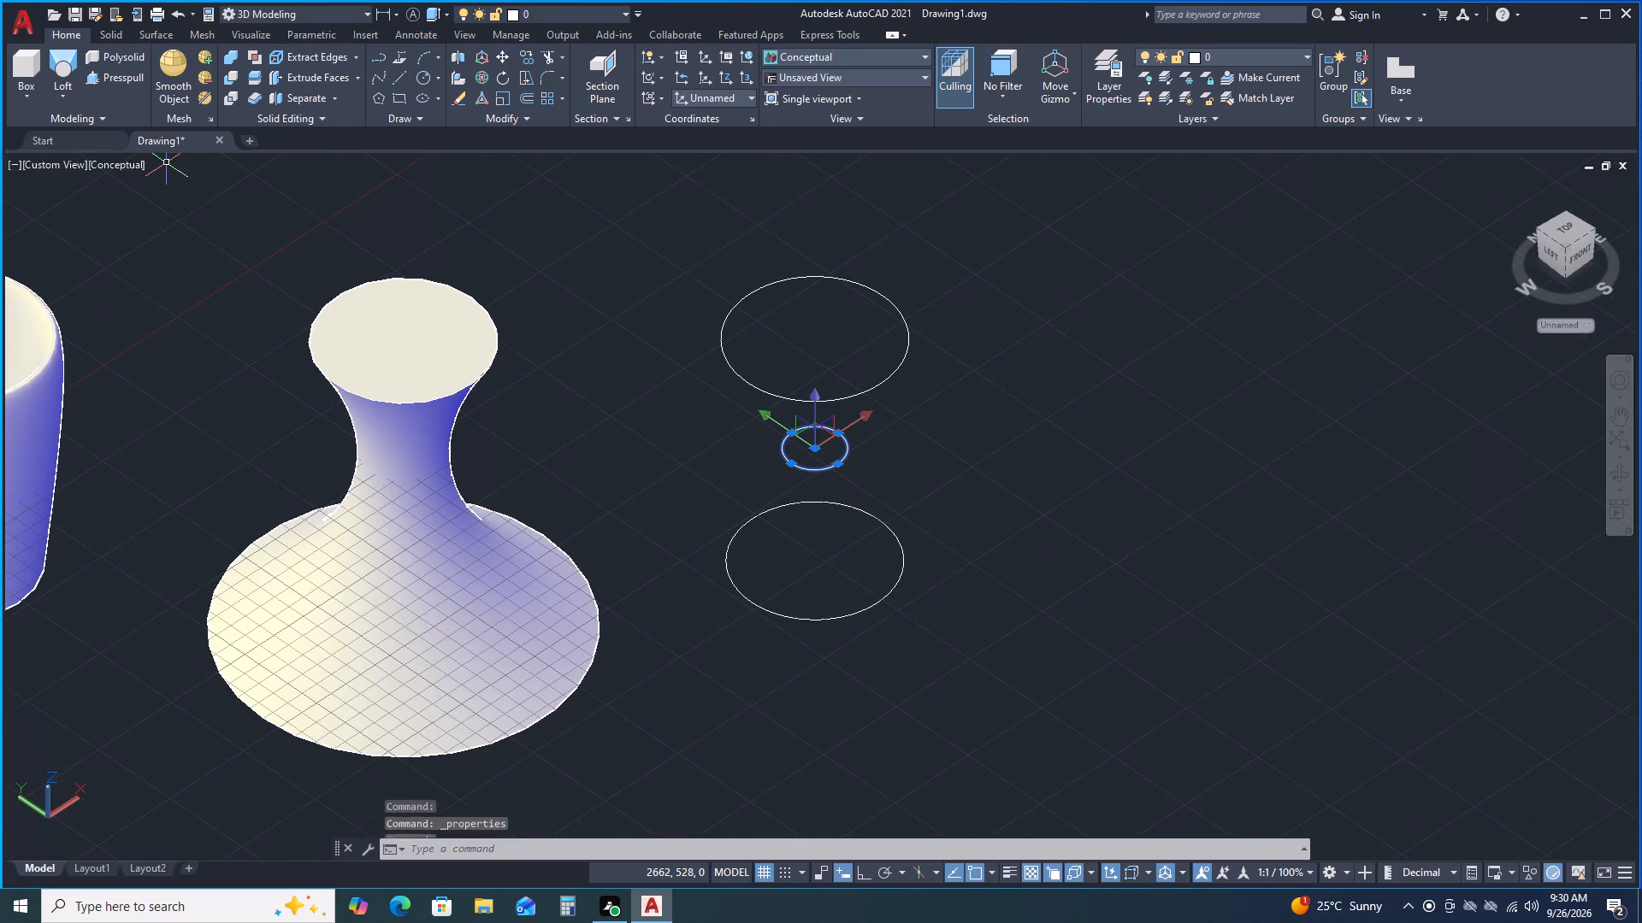
key(Escape)
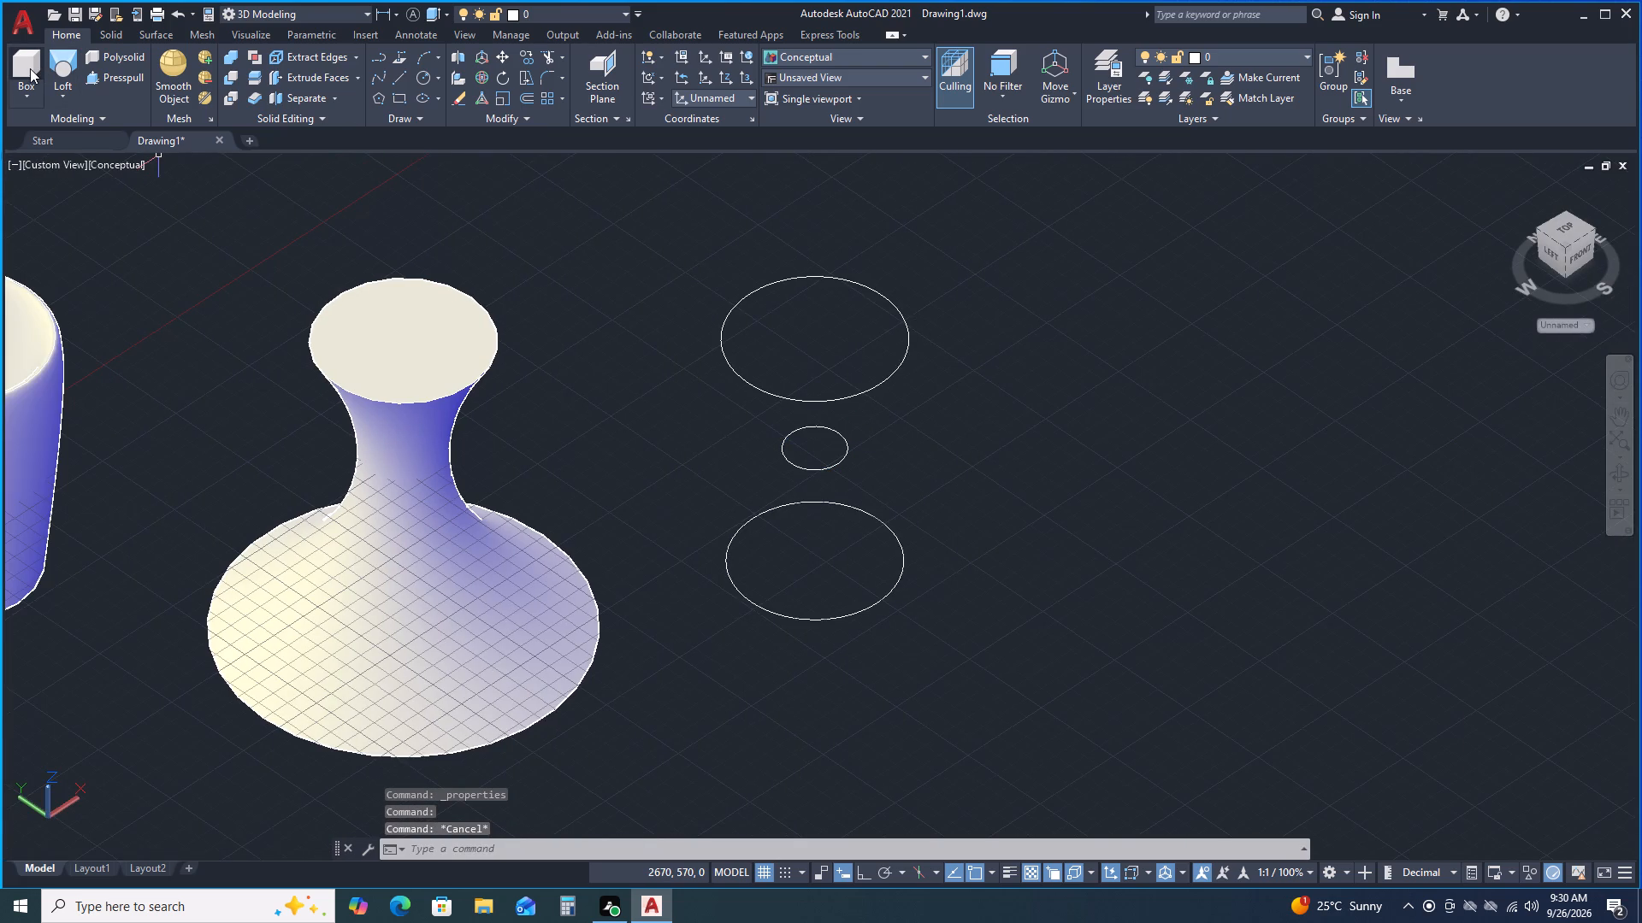
Loft the remaining circle set as a solid in the order bottom, small middle, top, using Cross sections only.
click(62, 72)
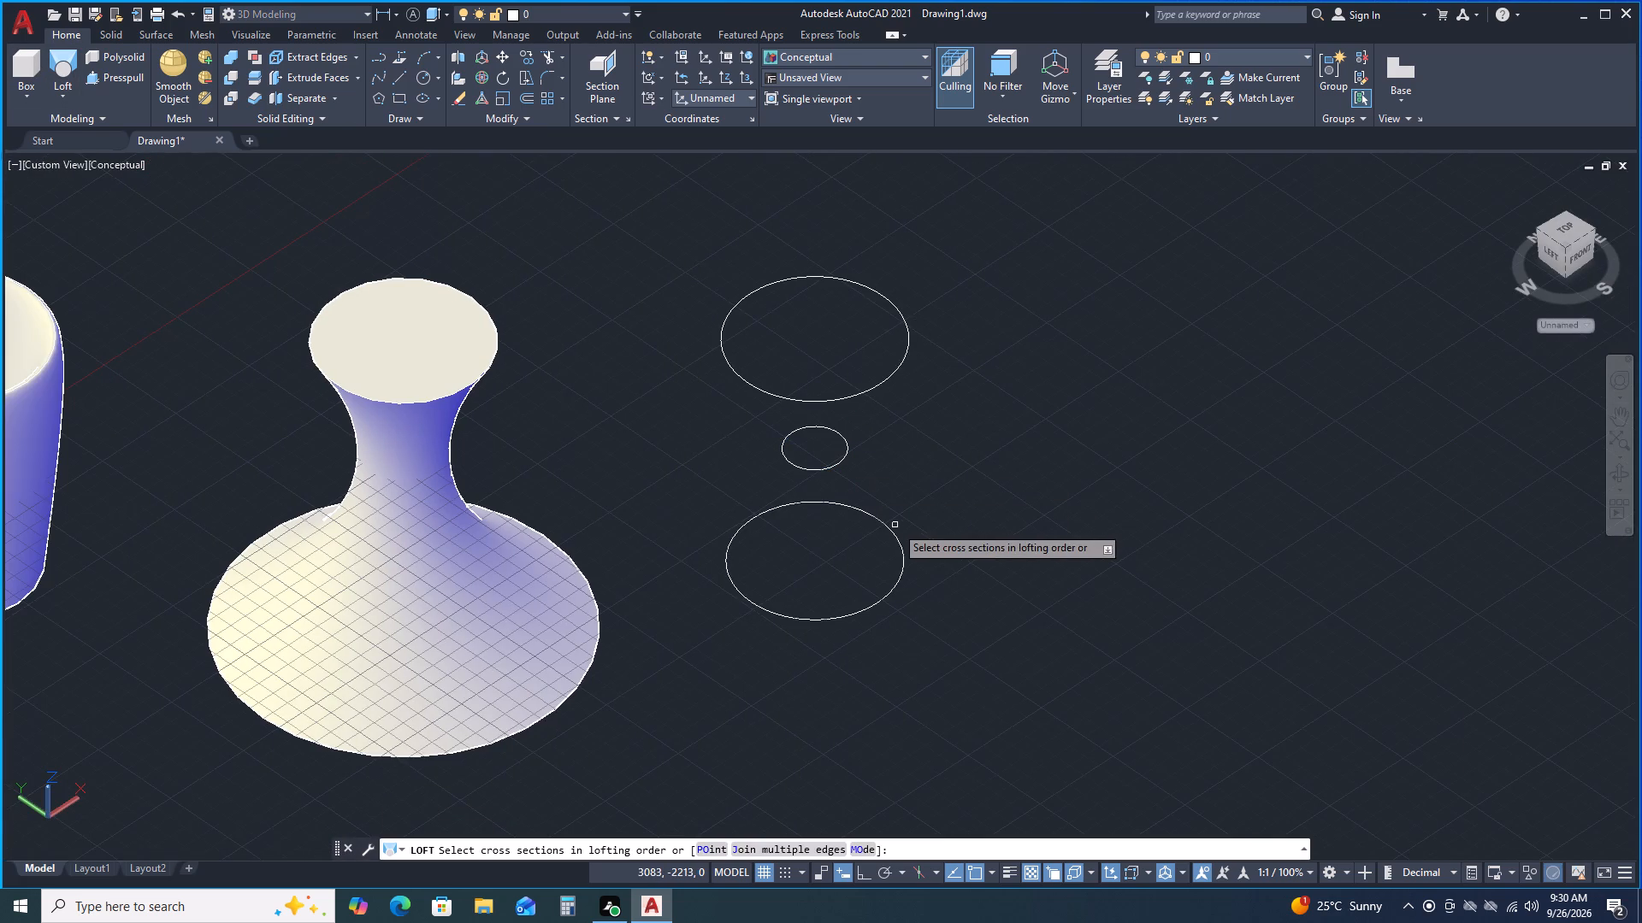
click(891, 528)
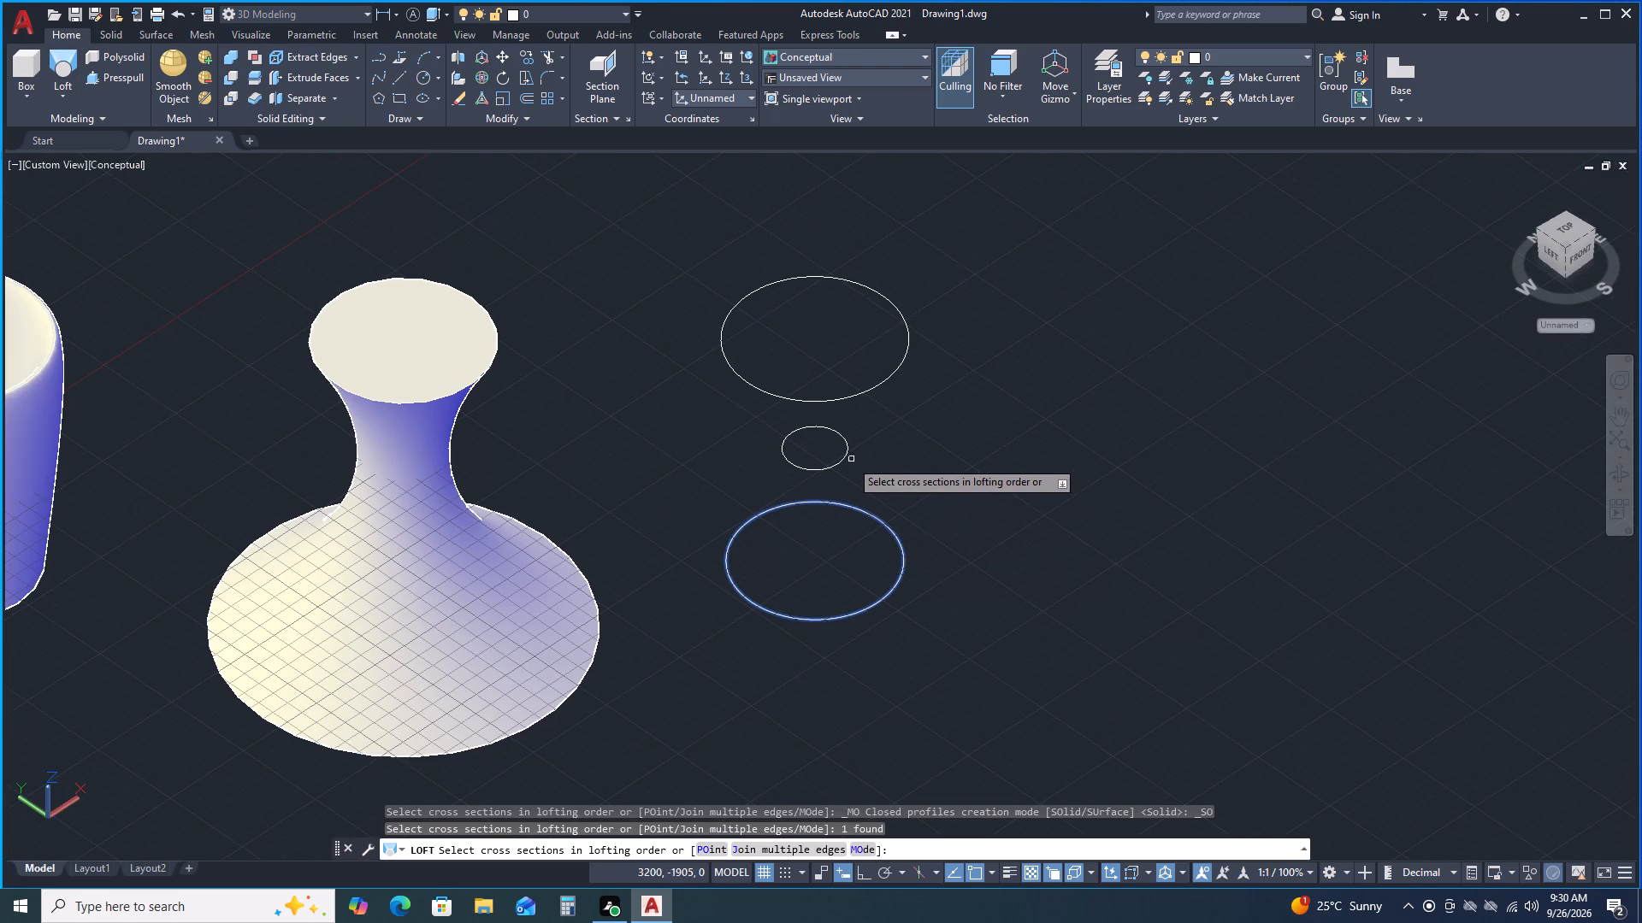
click(843, 460)
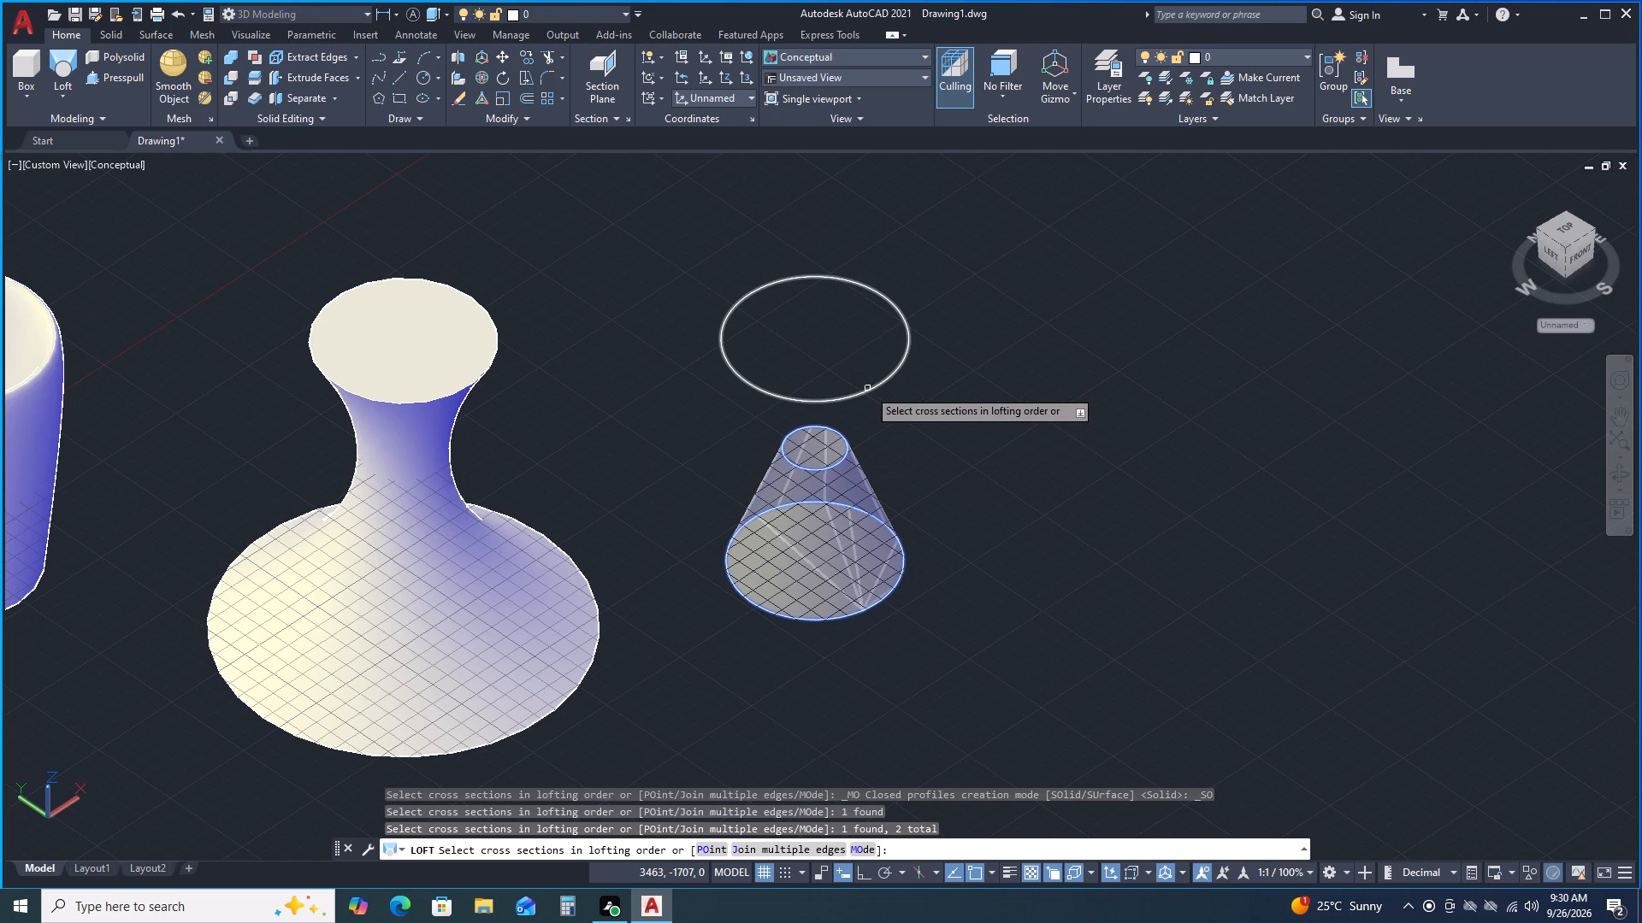
click(868, 389)
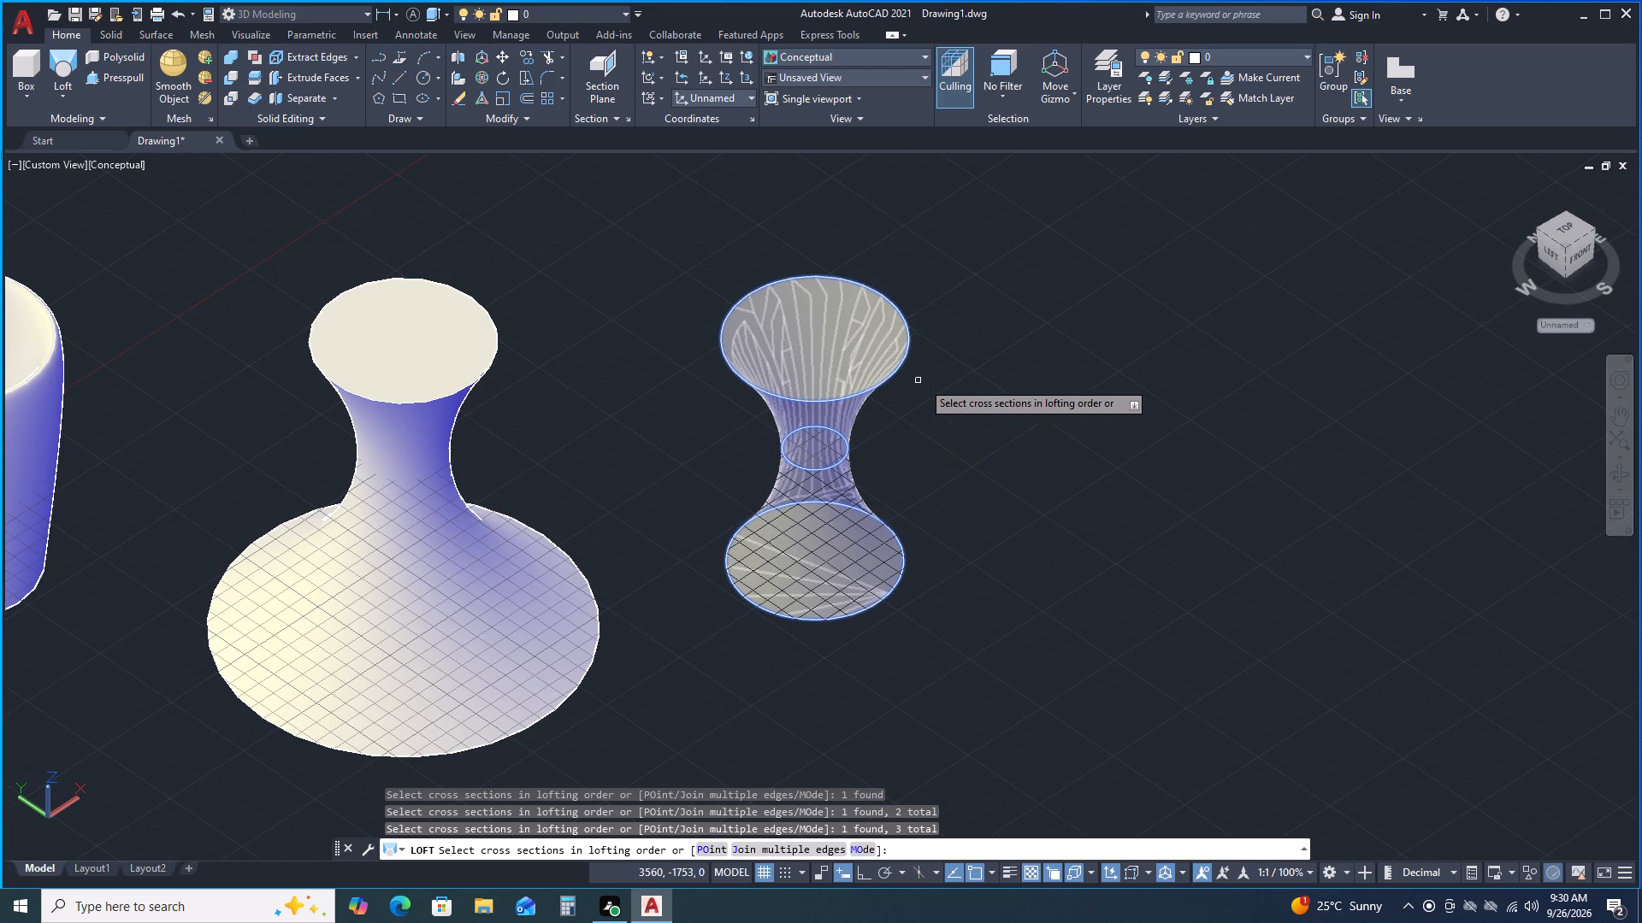
right_click(922, 381)
click(953, 397)
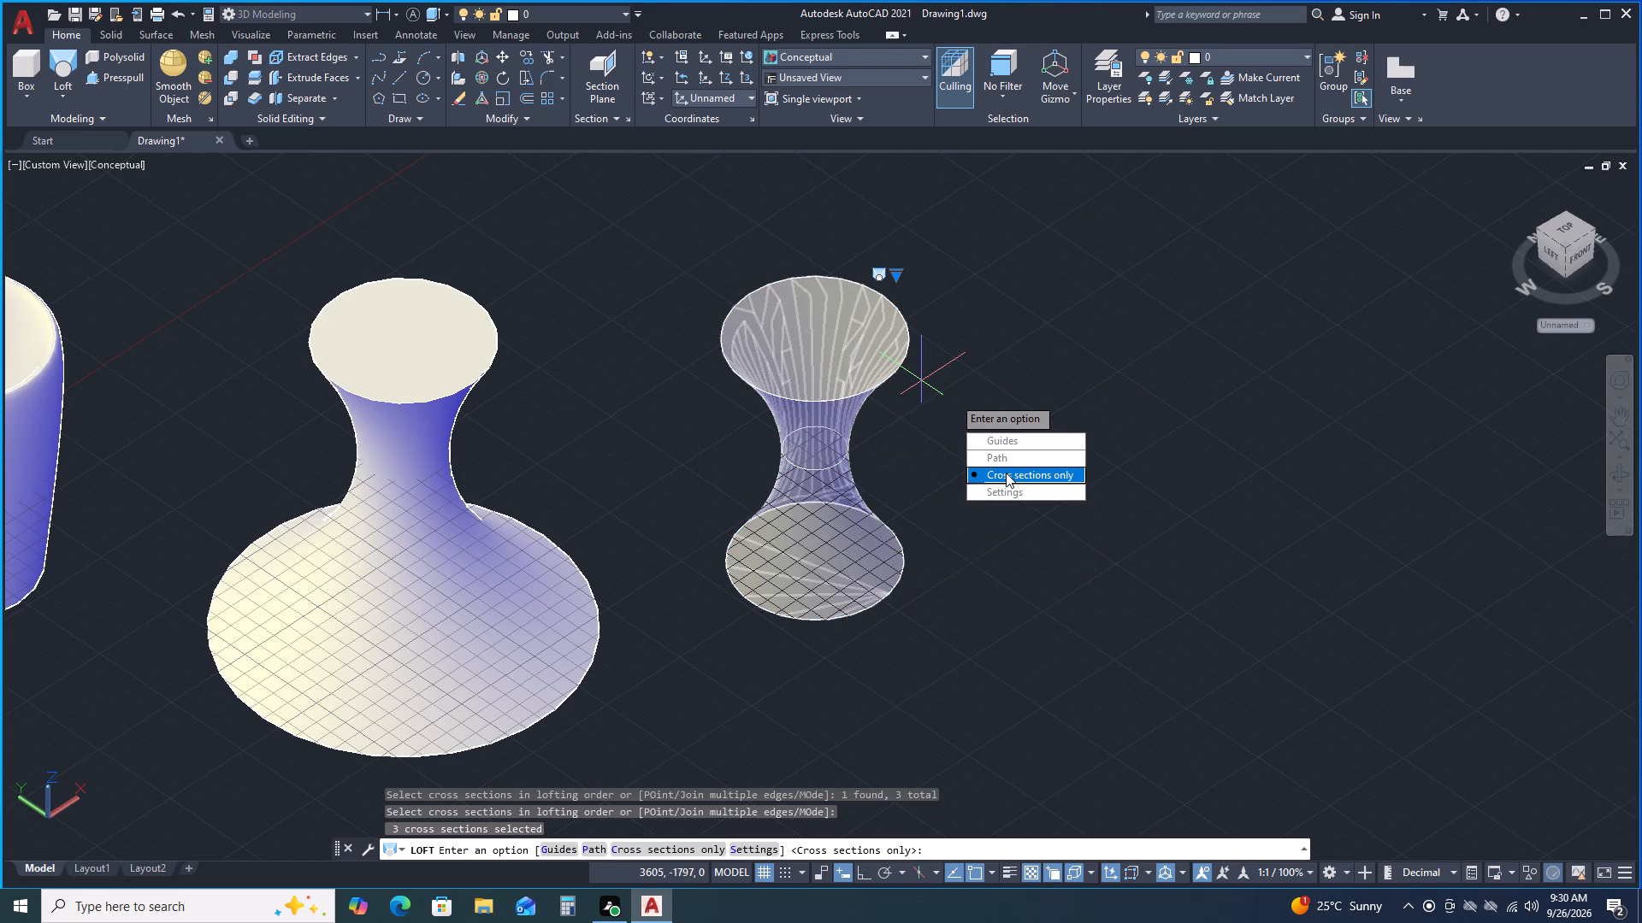
click(1006, 473)
key(Escape)
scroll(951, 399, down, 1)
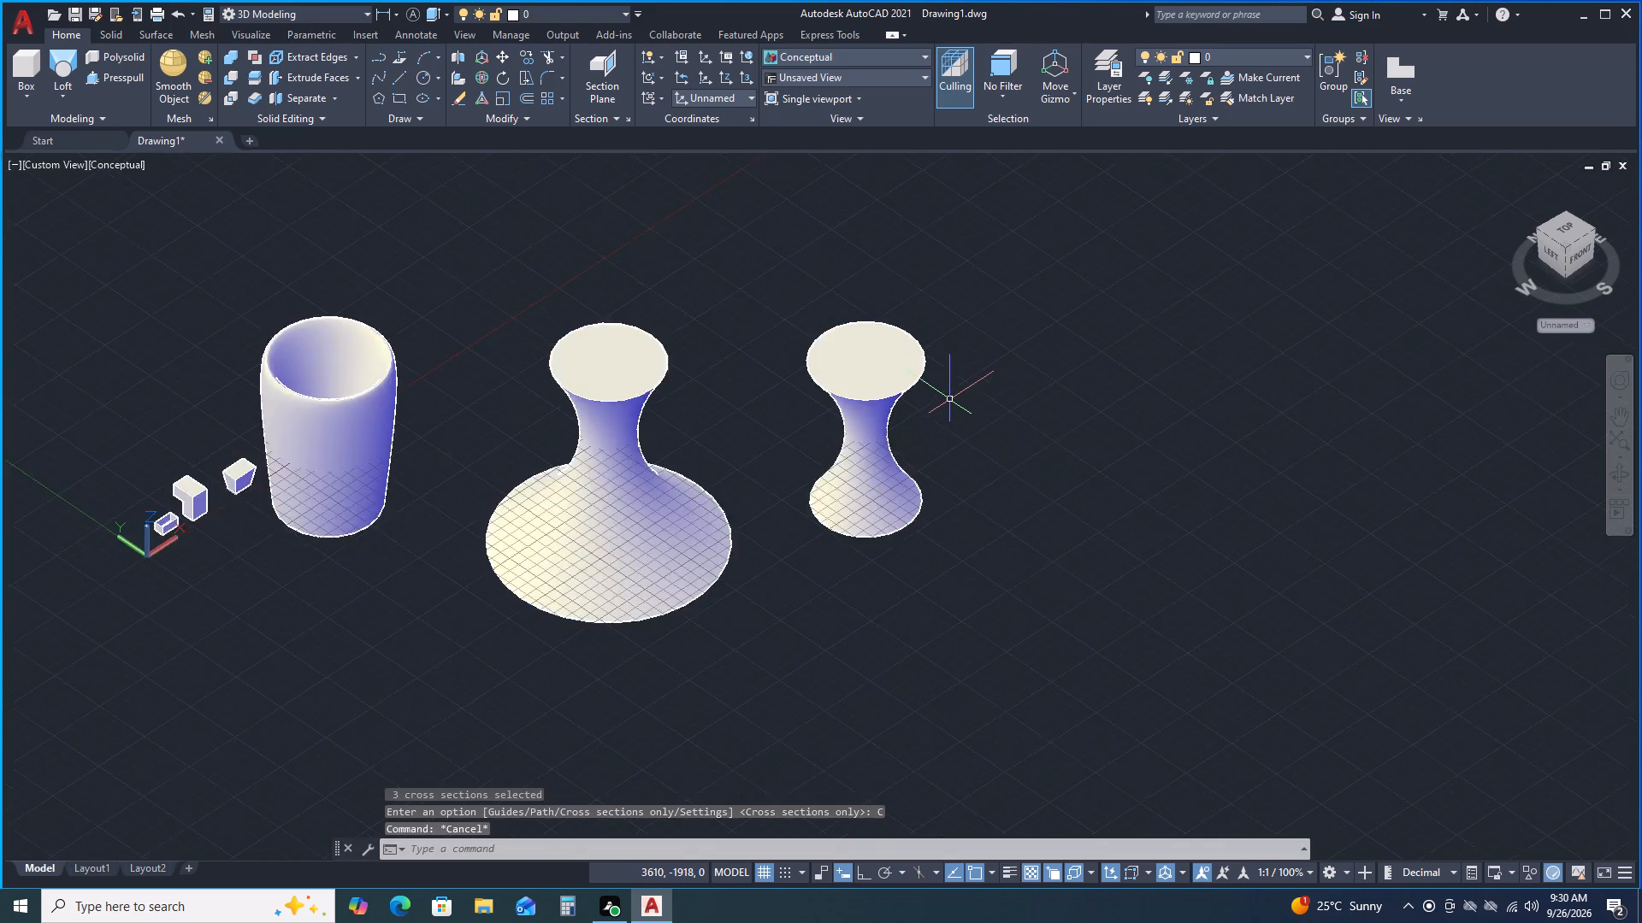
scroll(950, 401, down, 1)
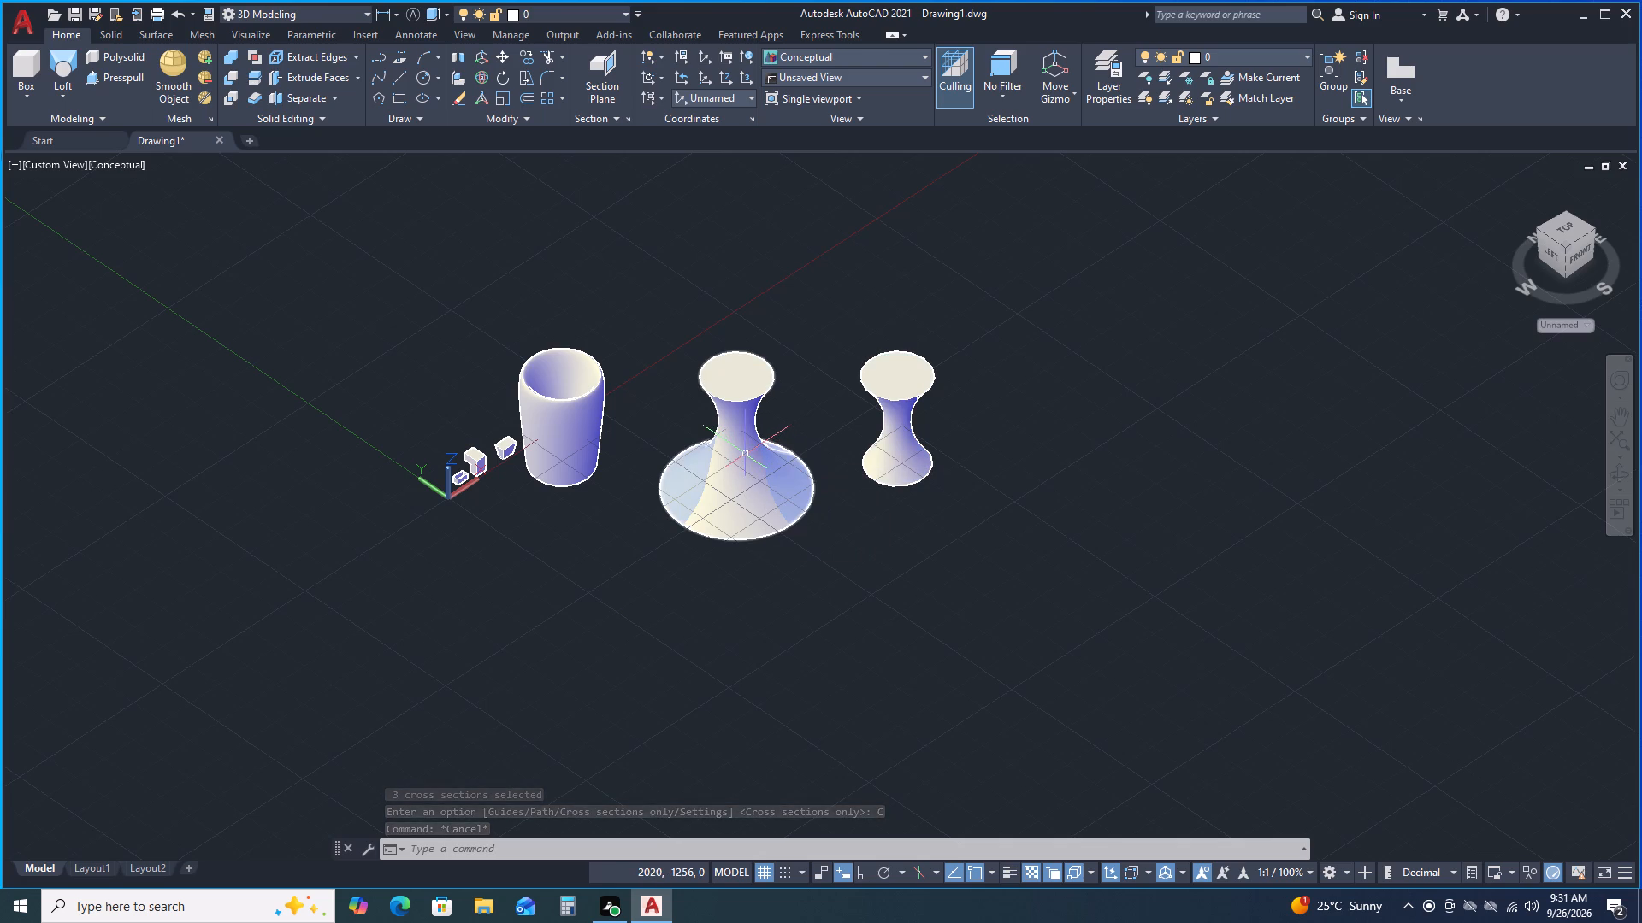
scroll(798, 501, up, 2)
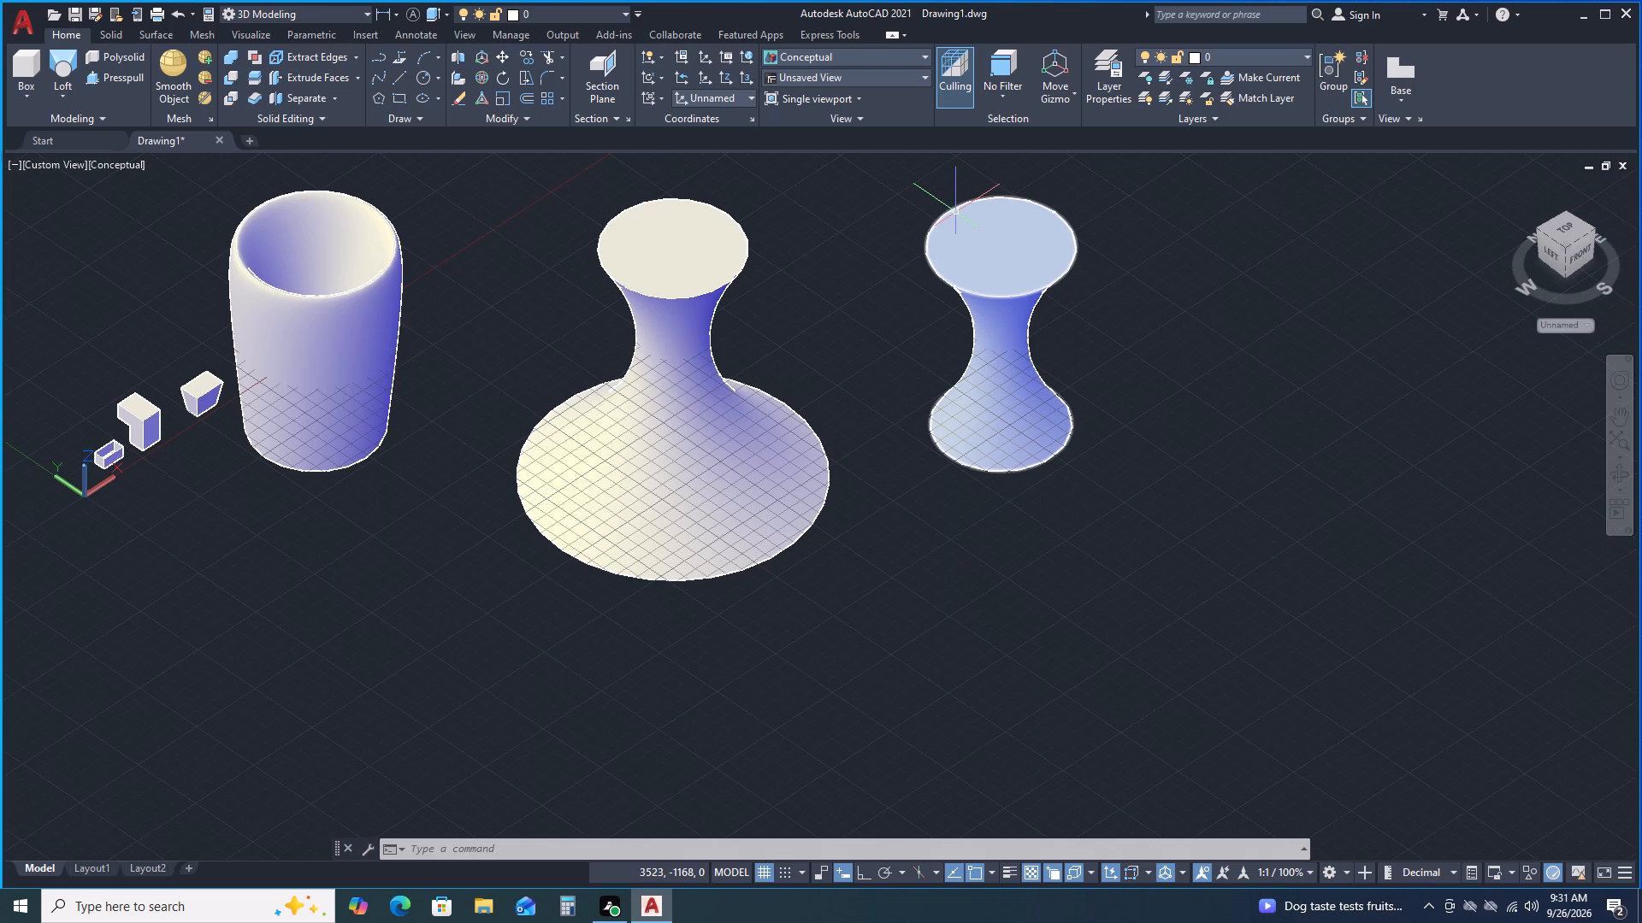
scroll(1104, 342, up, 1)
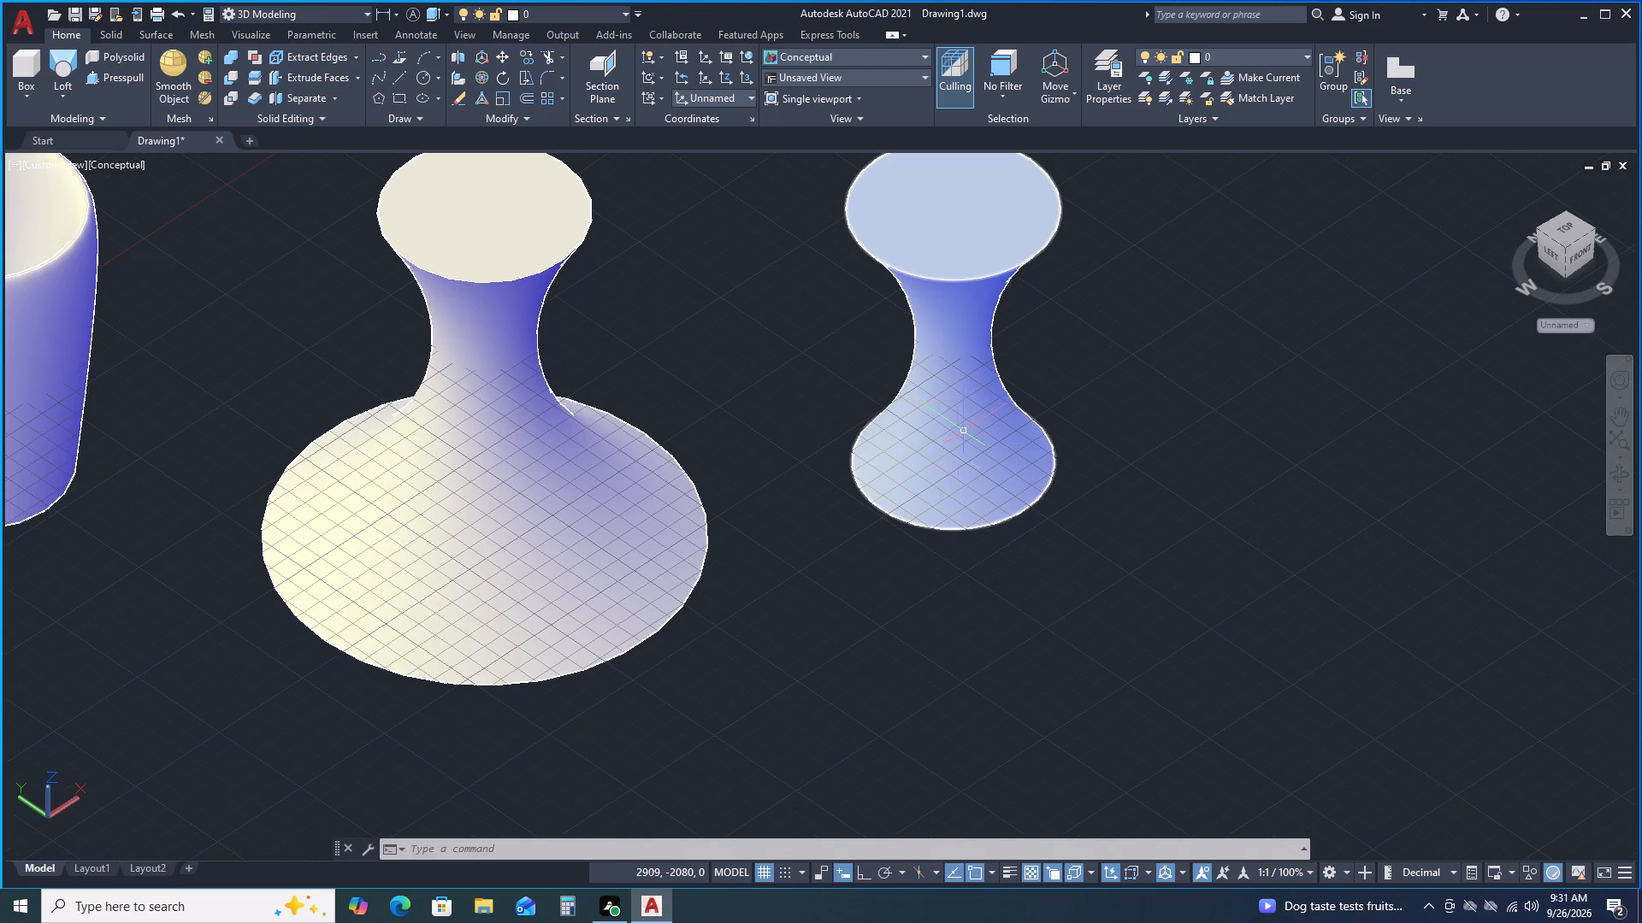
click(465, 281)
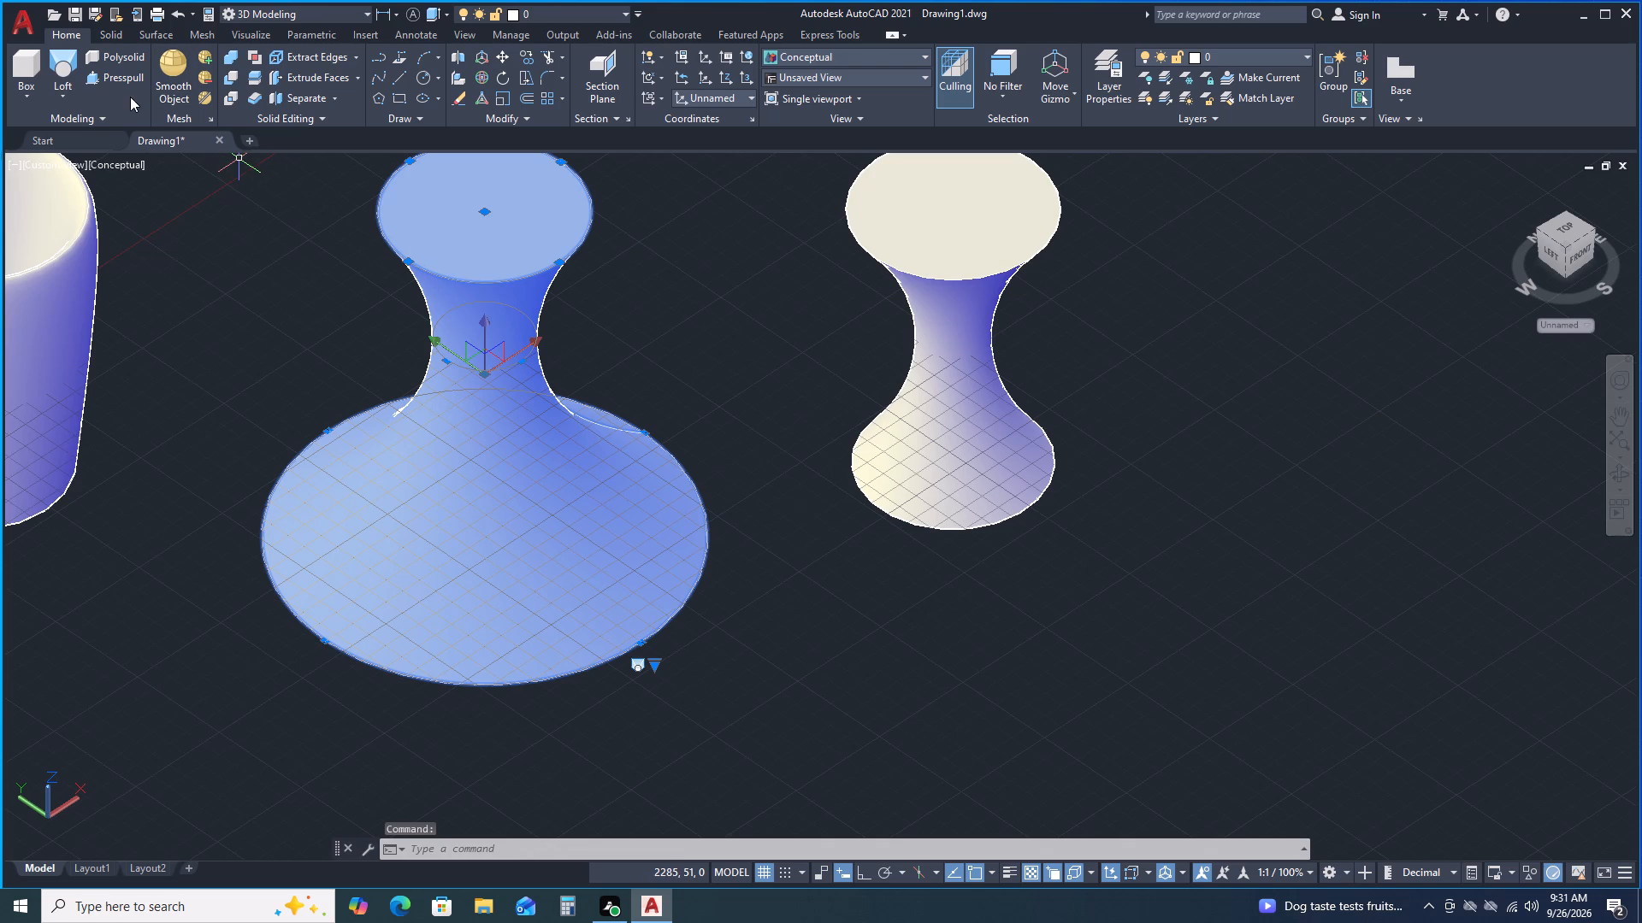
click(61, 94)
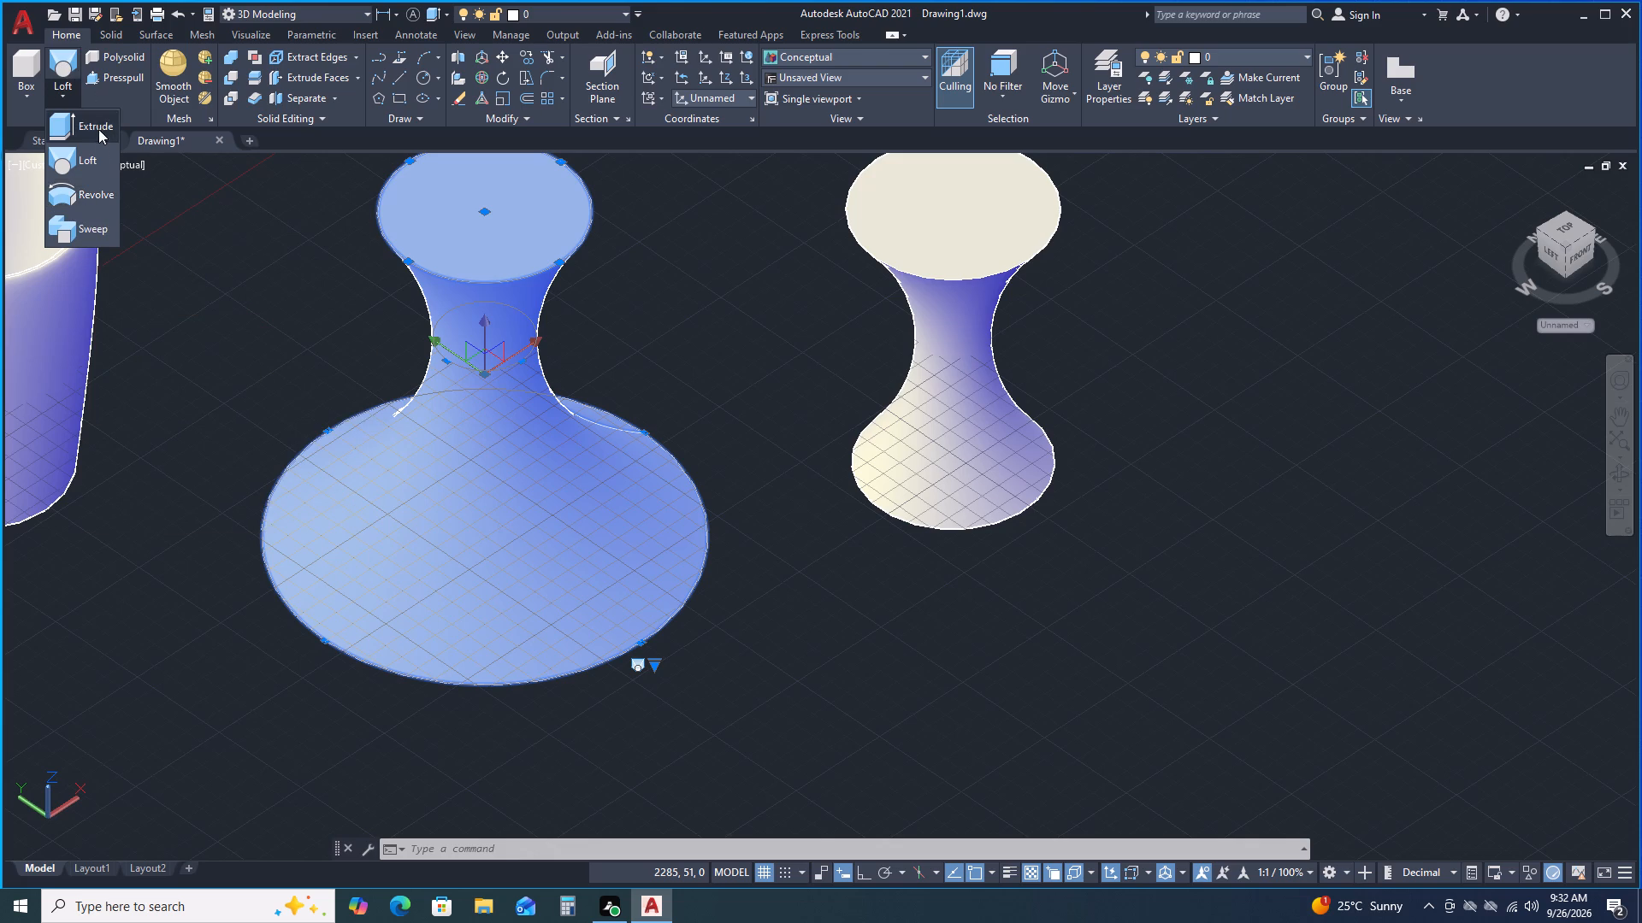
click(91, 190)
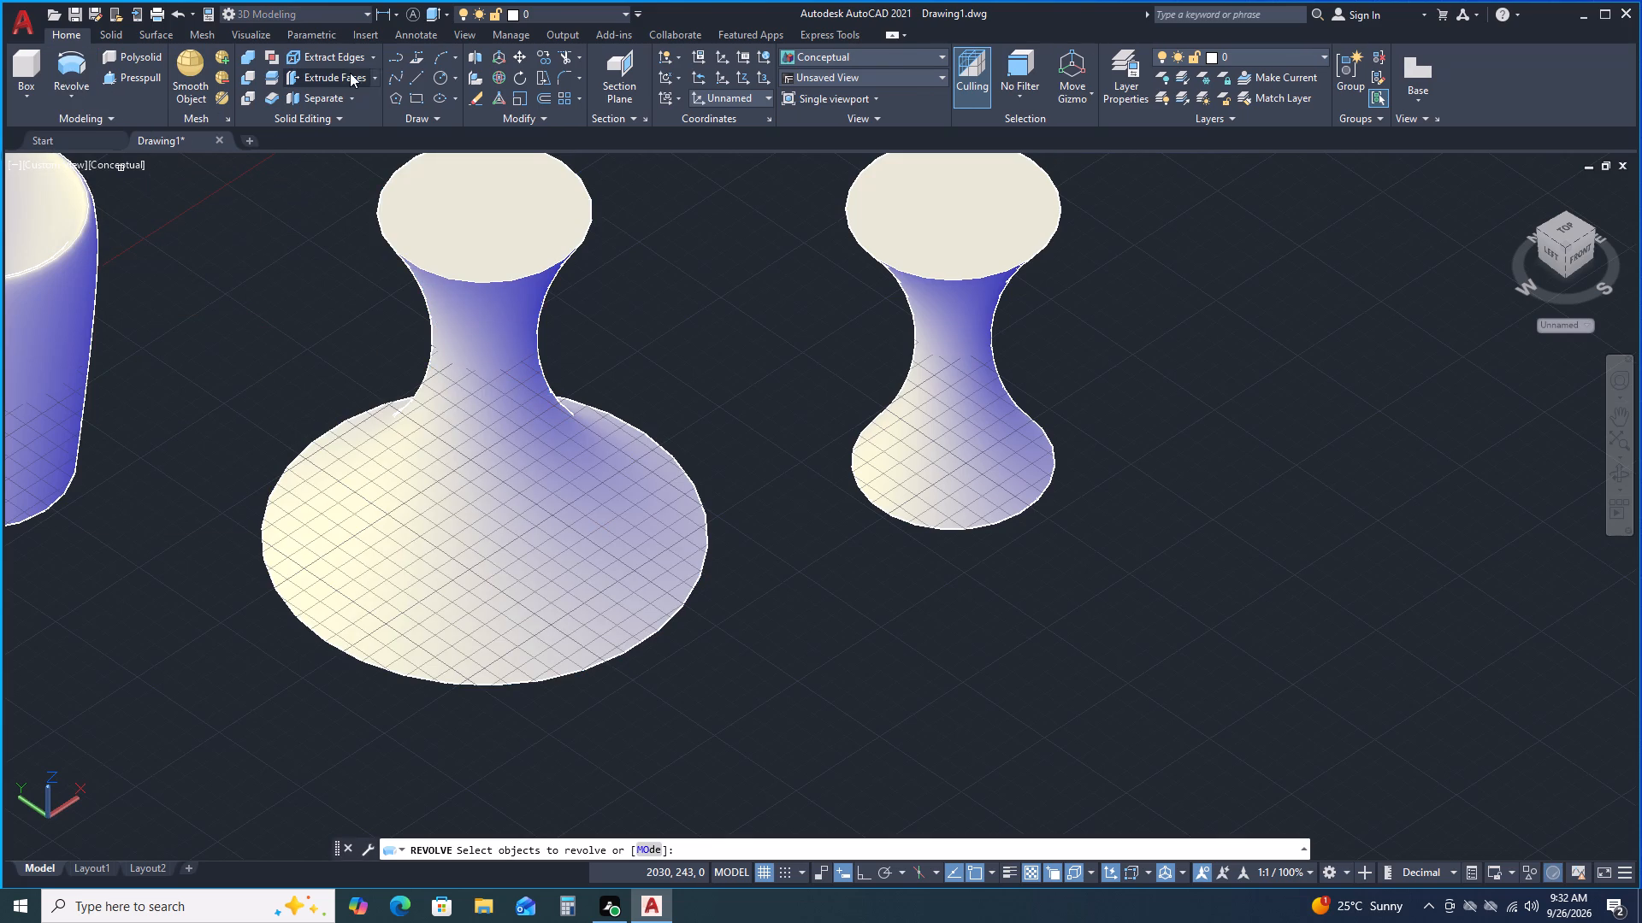
Draw a vertical line about 2600 mm long, downward along Z with Ortho on, in the empty area beyond the narrow loft.
click(417, 79)
scroll(584, 426, down, 2)
middle_drag(1023, 533, 550, 593)
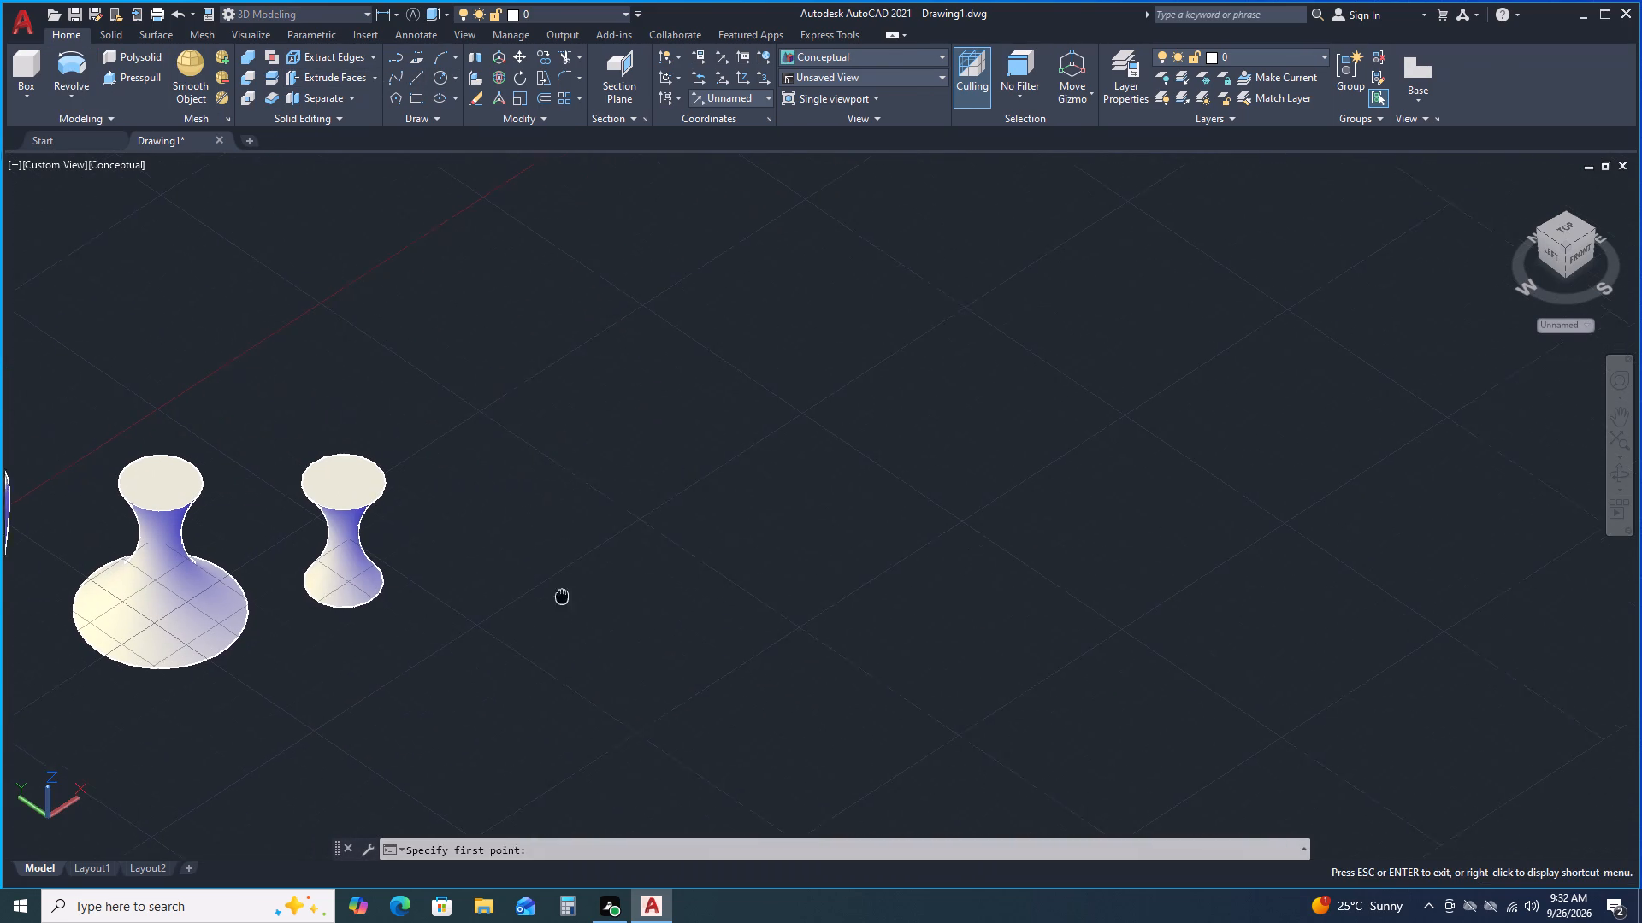
middle_drag(550, 593, 549, 593)
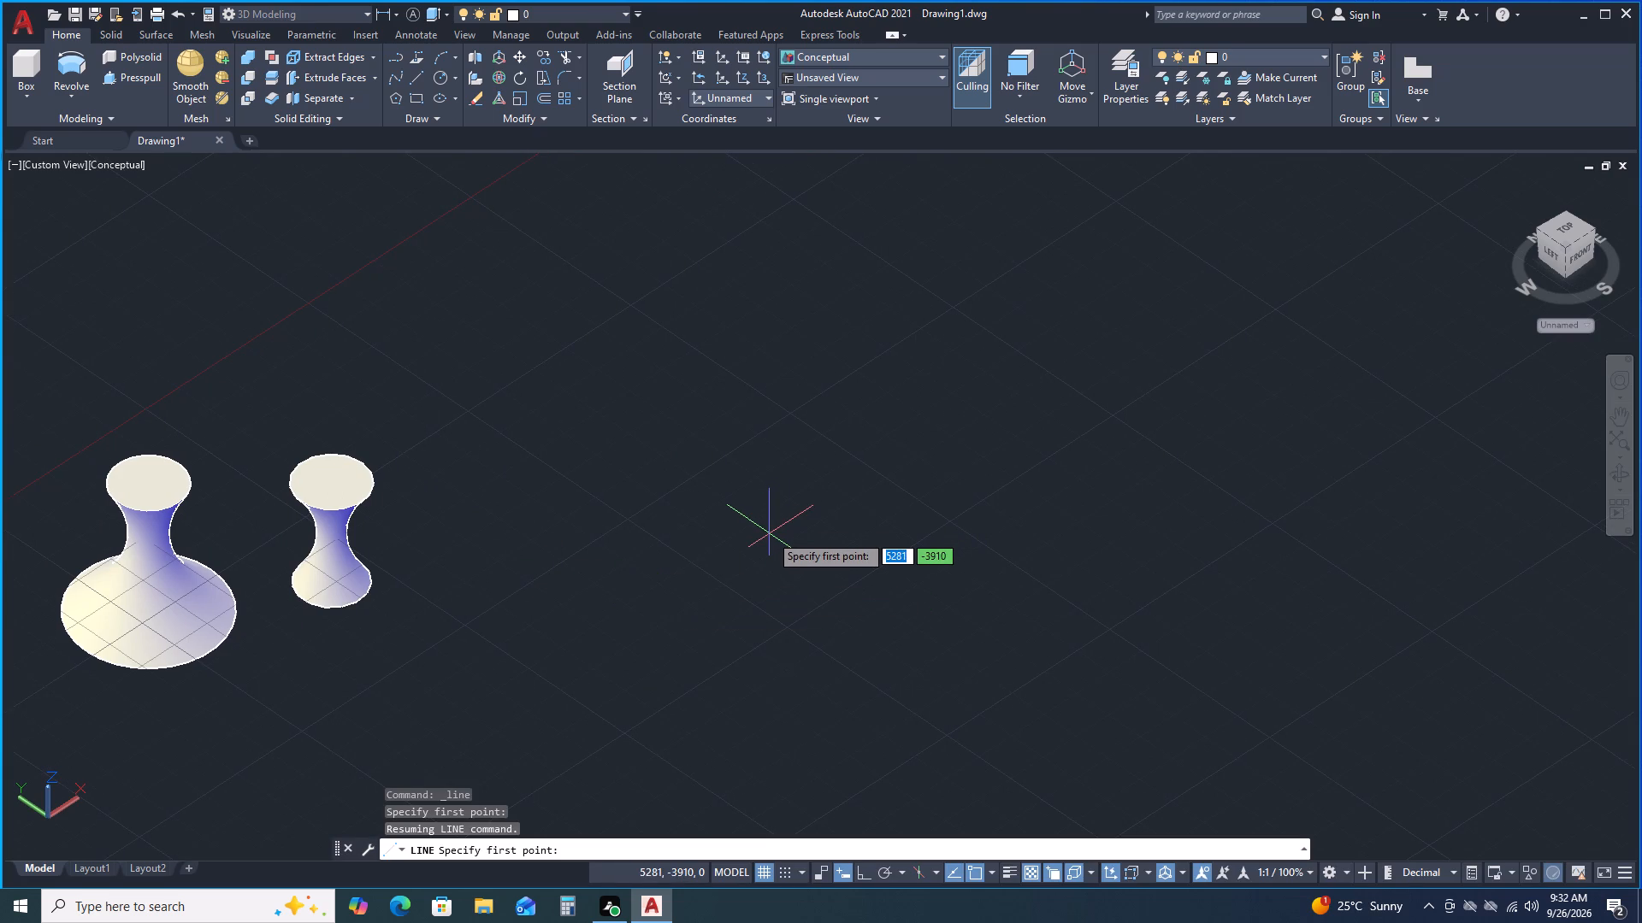
click(812, 306)
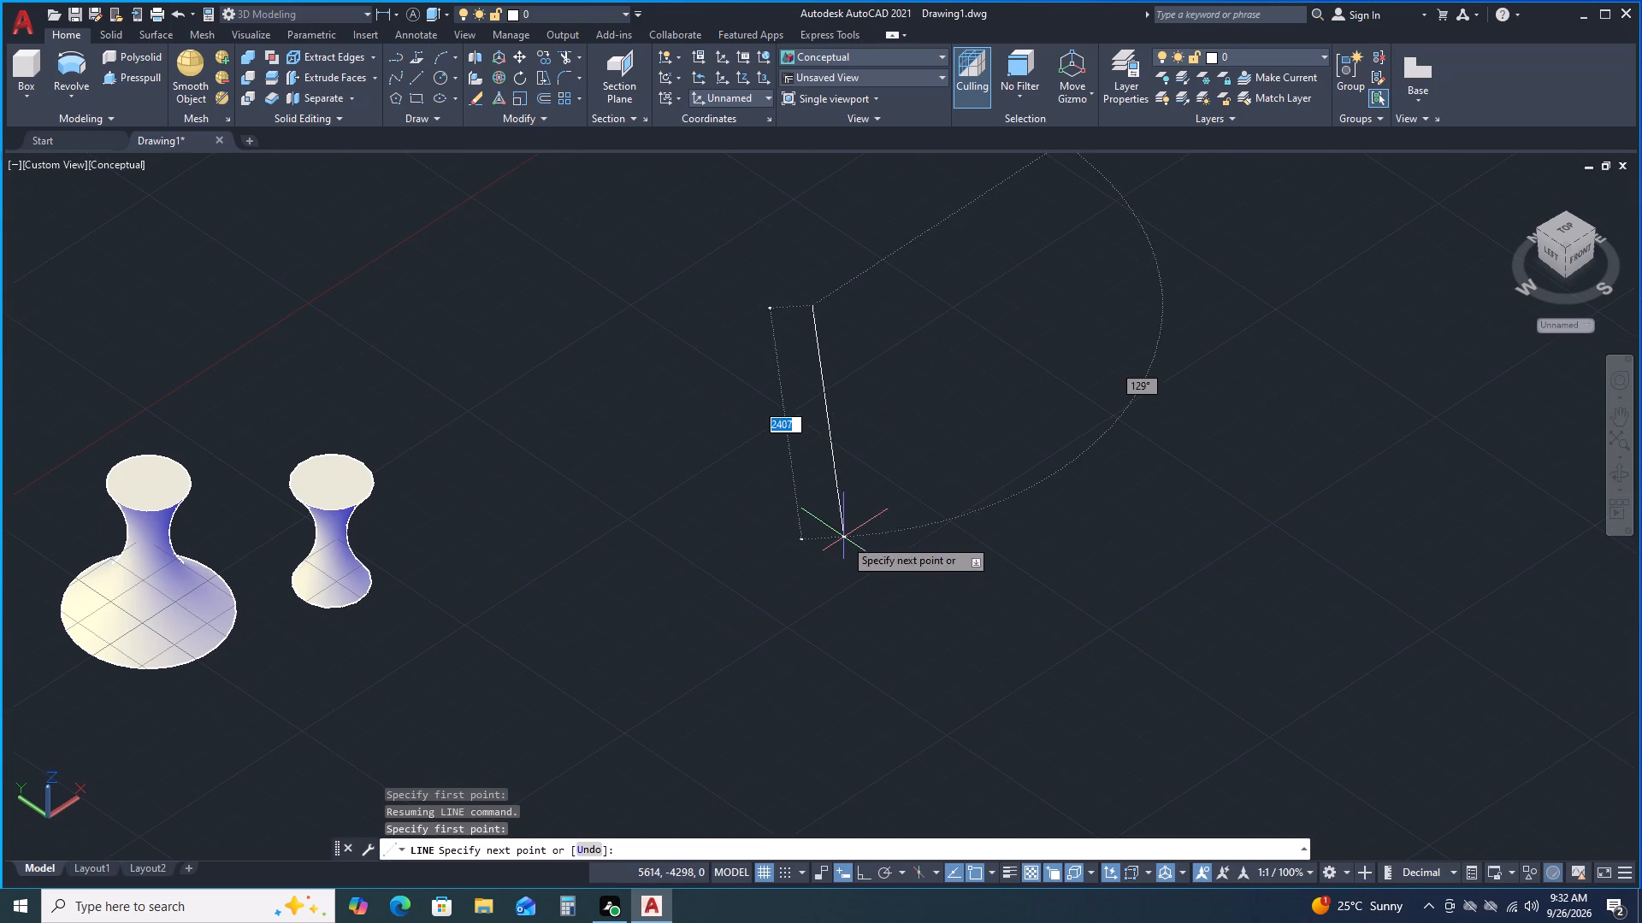
key(F8)
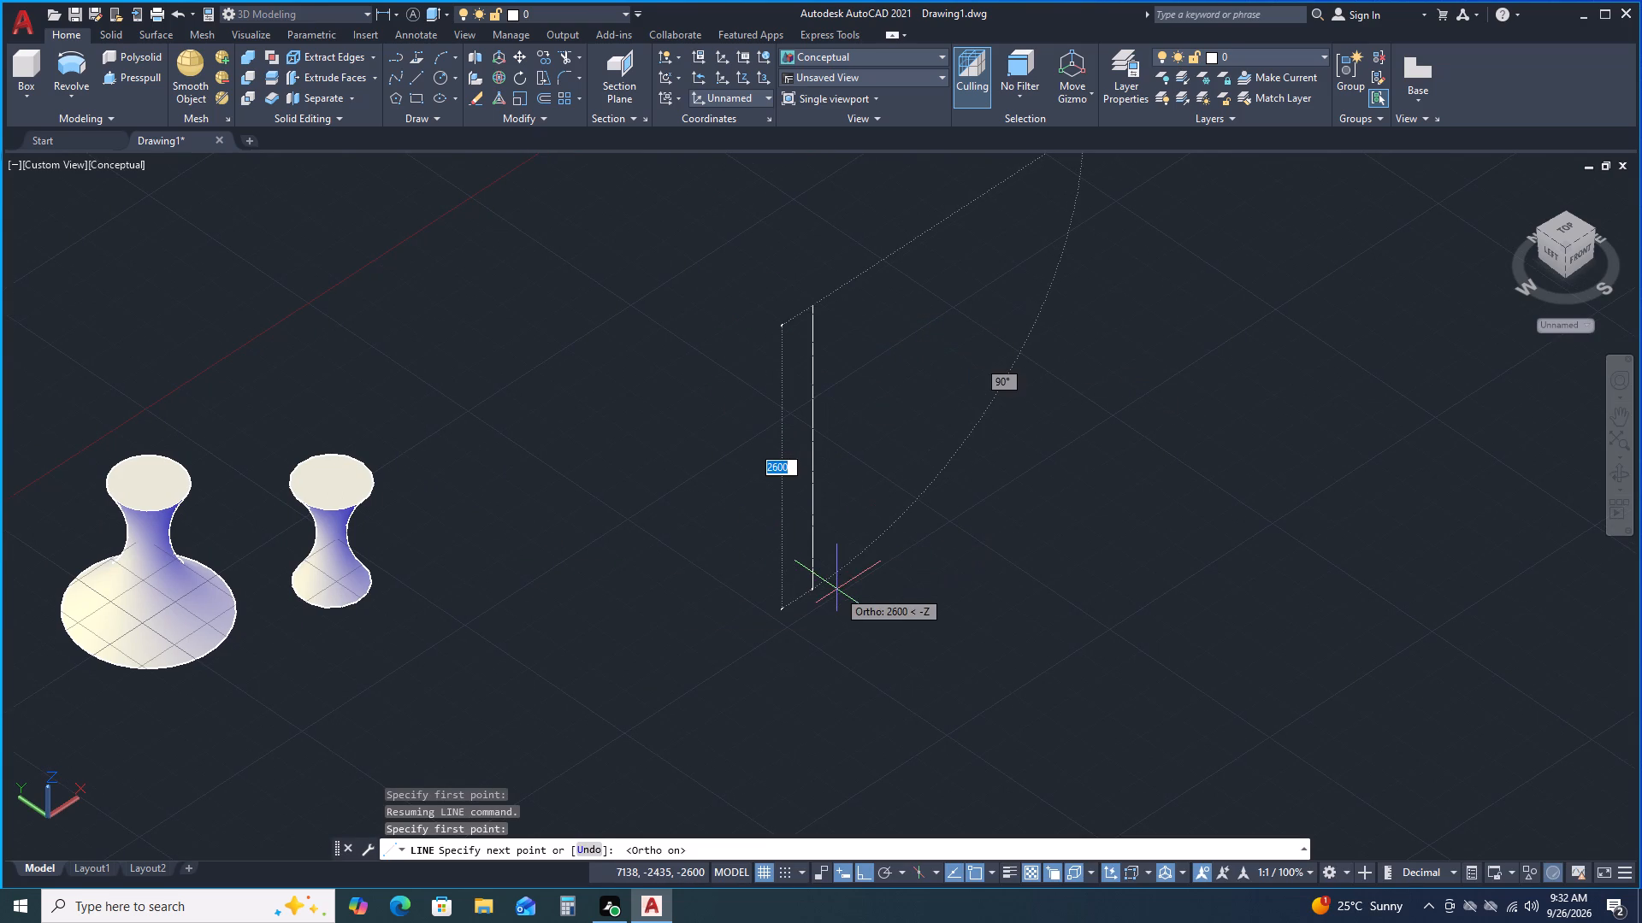
click(837, 590)
key(space)
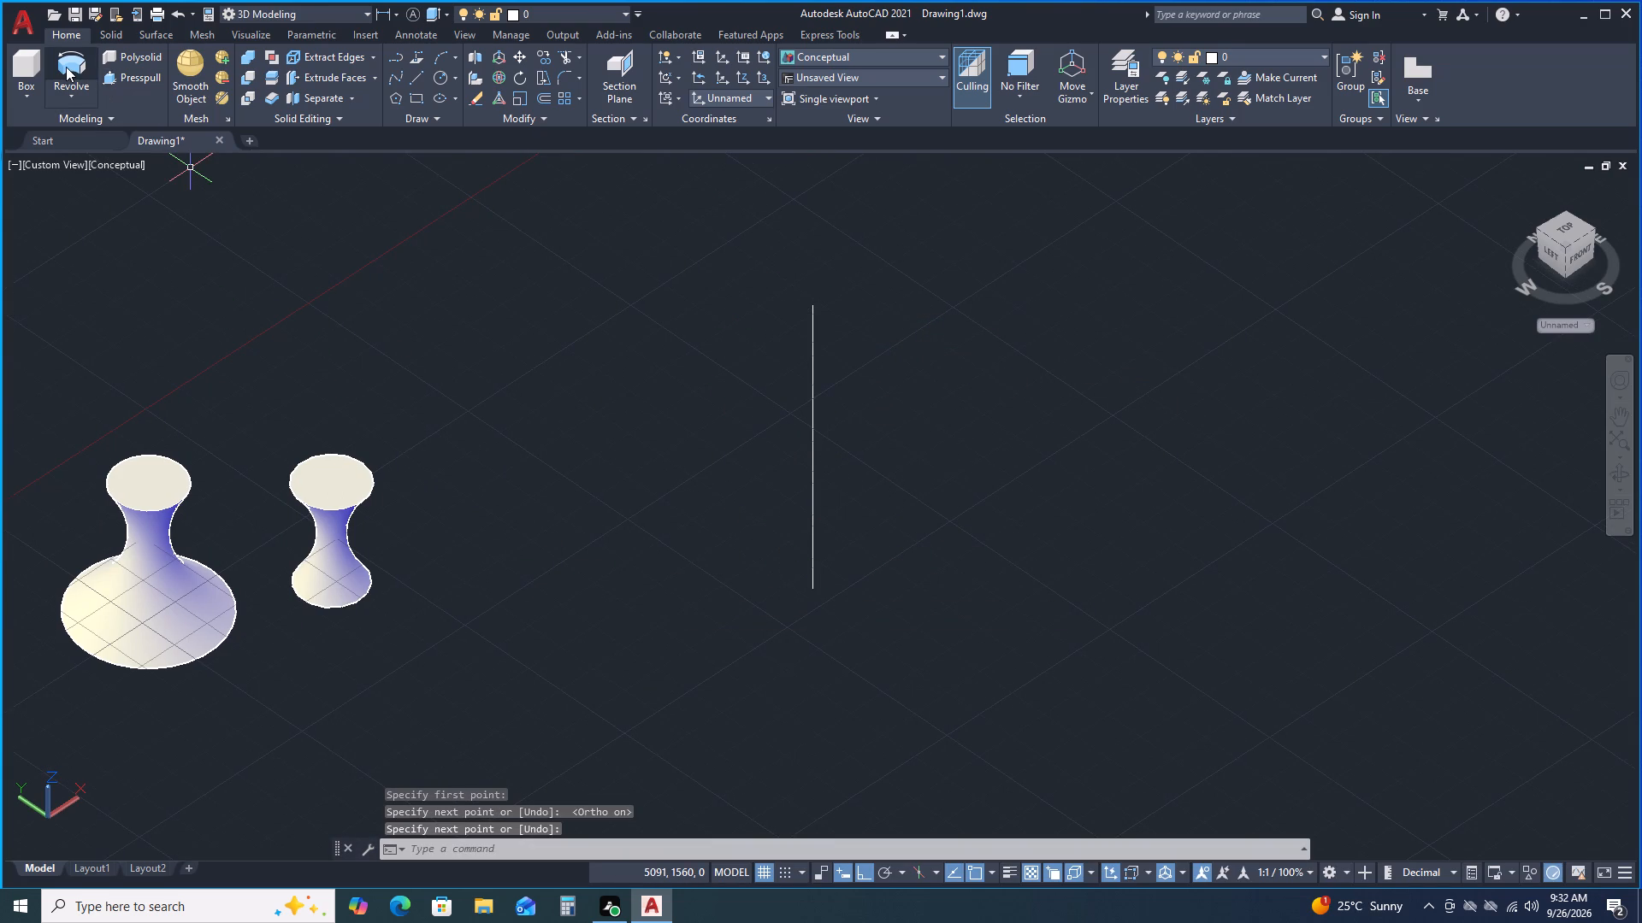
Start a solid-mode Revolve with the vertical line as the object to revolve, up to defining the axis.
click(66, 67)
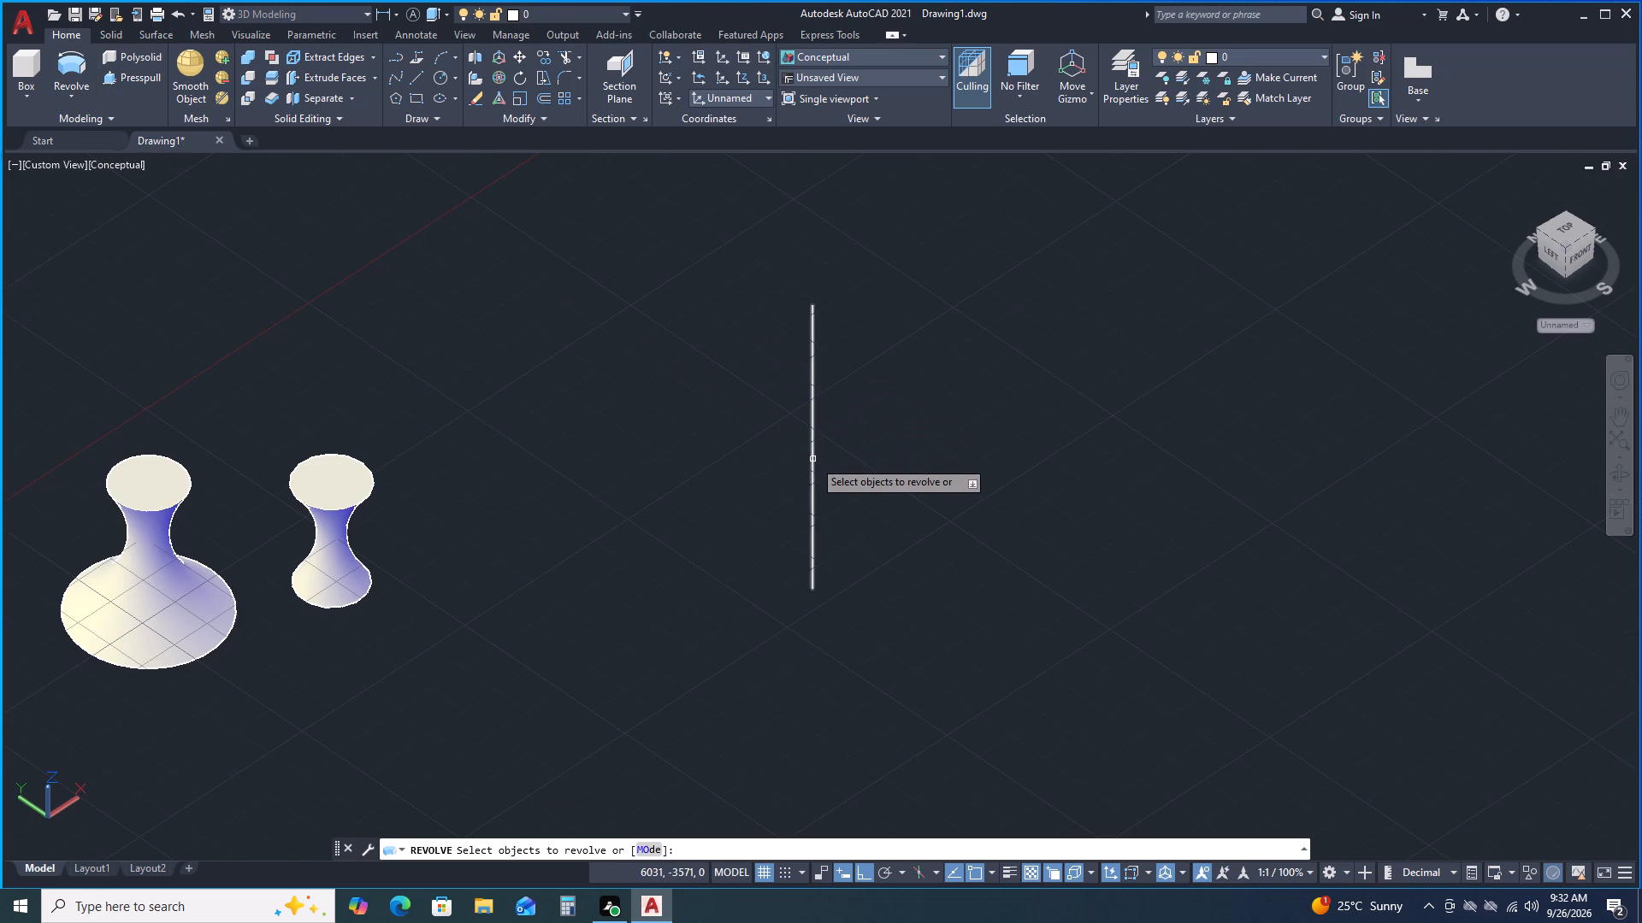
click(813, 460)
right_click(903, 368)
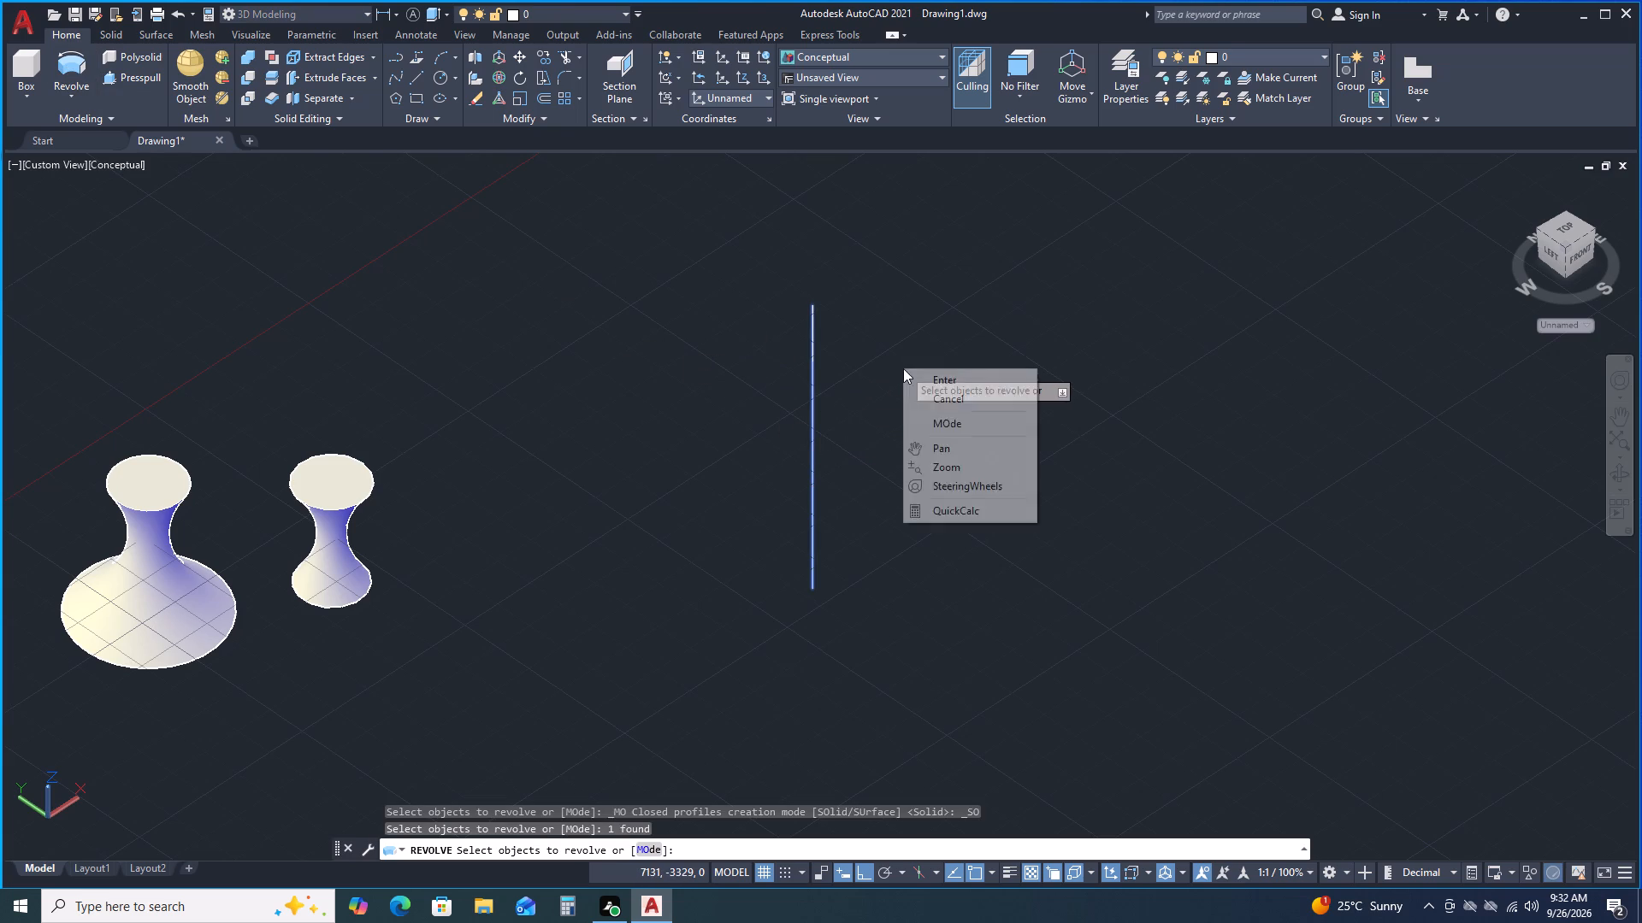
click(946, 383)
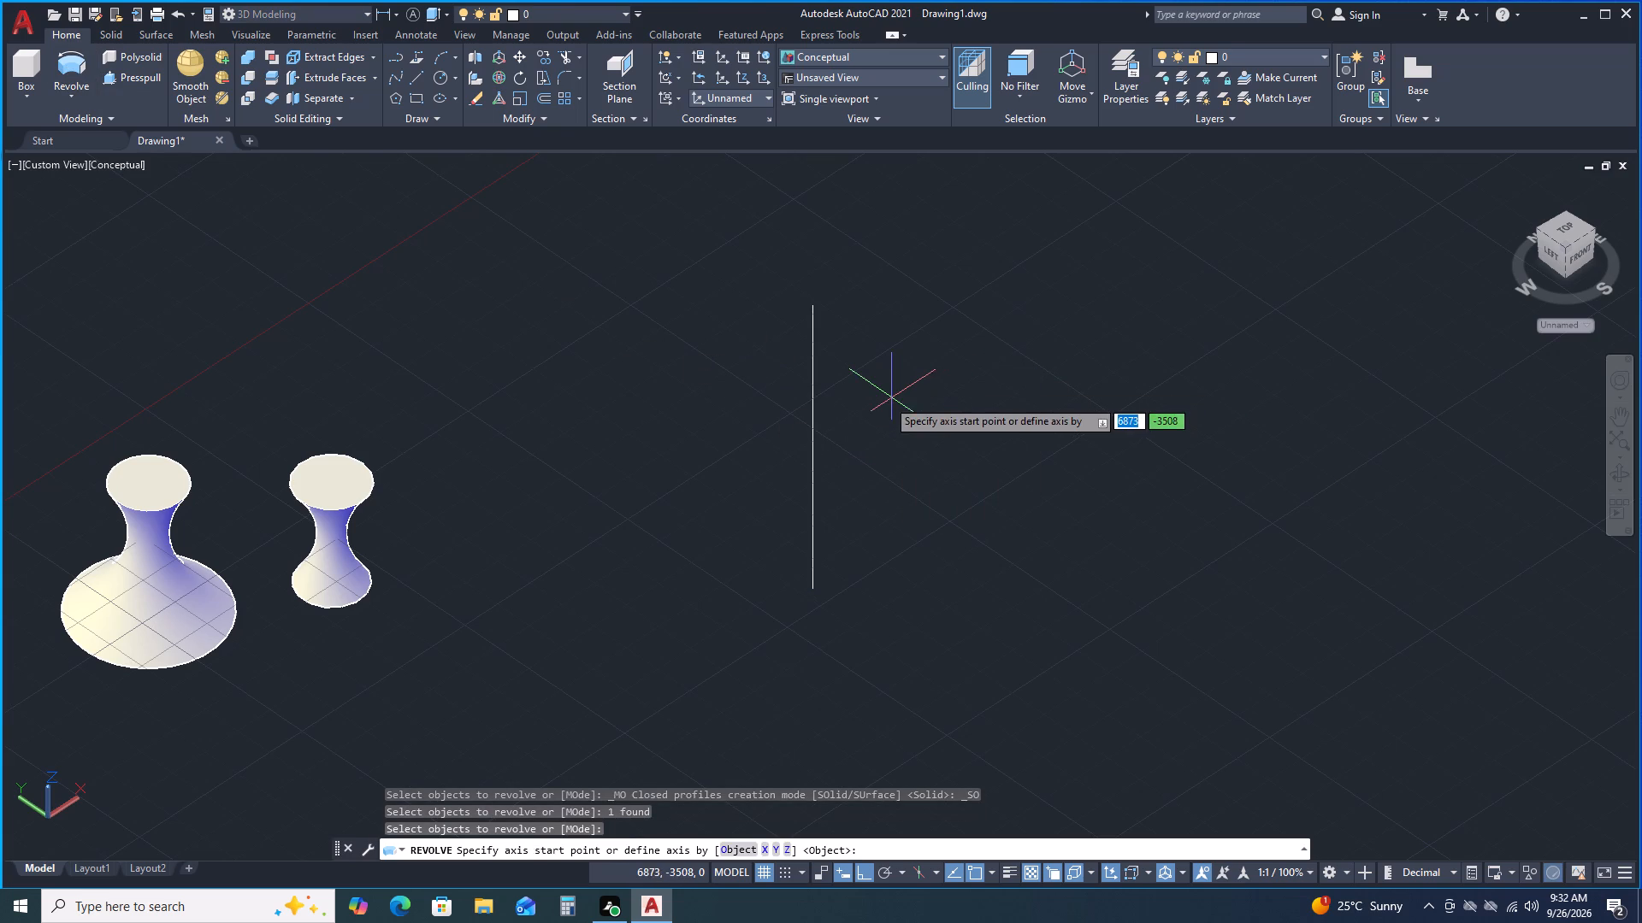
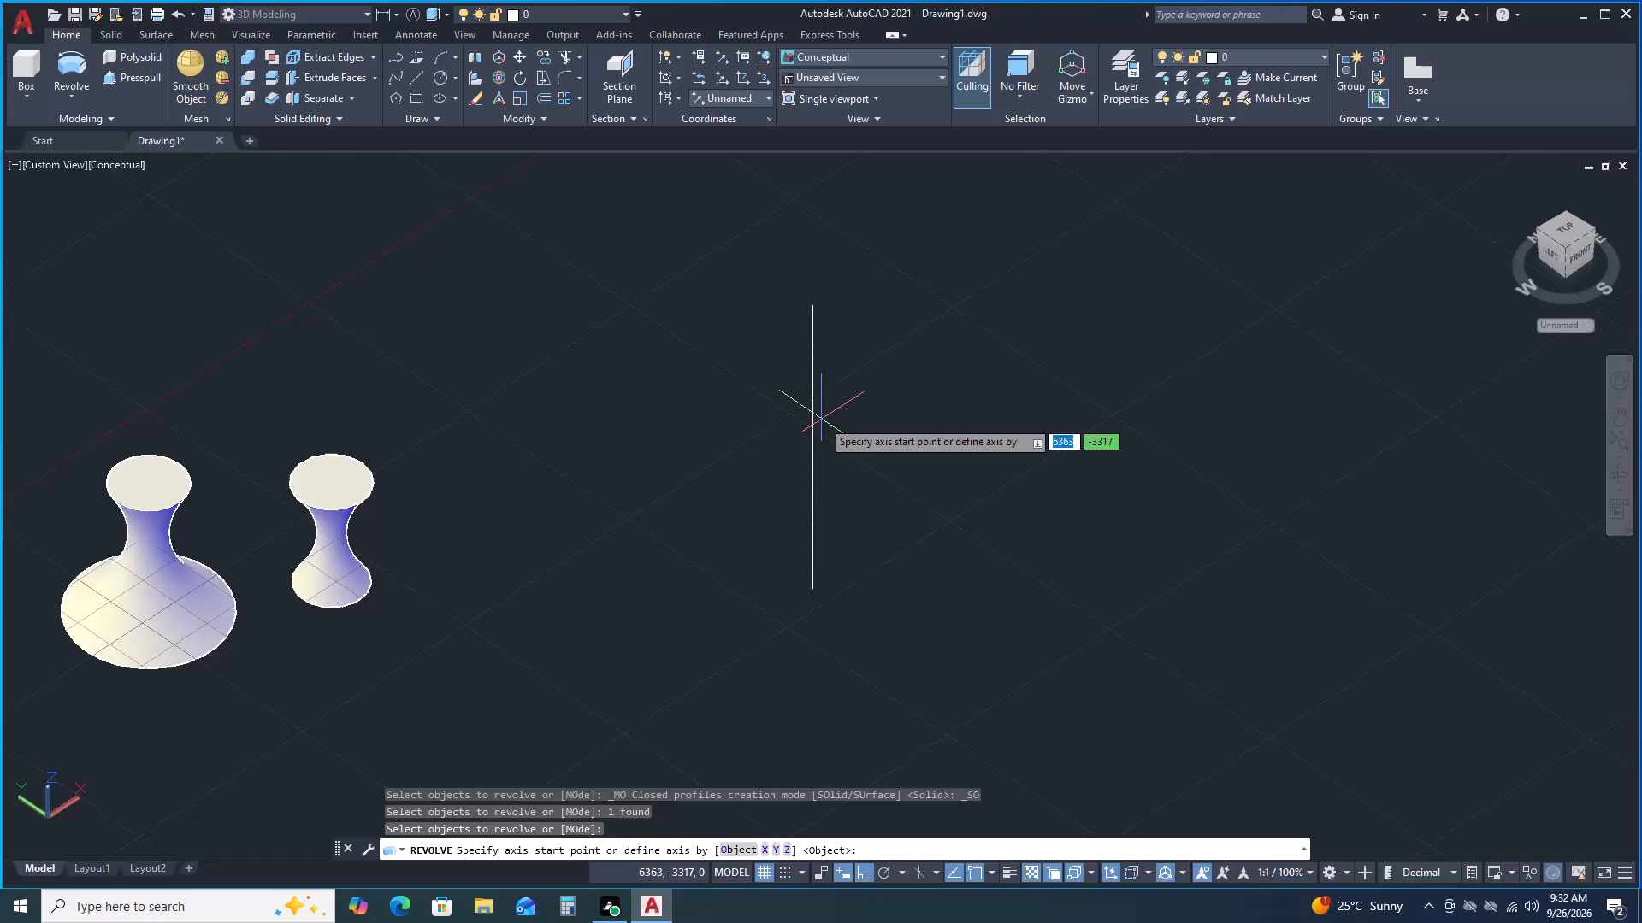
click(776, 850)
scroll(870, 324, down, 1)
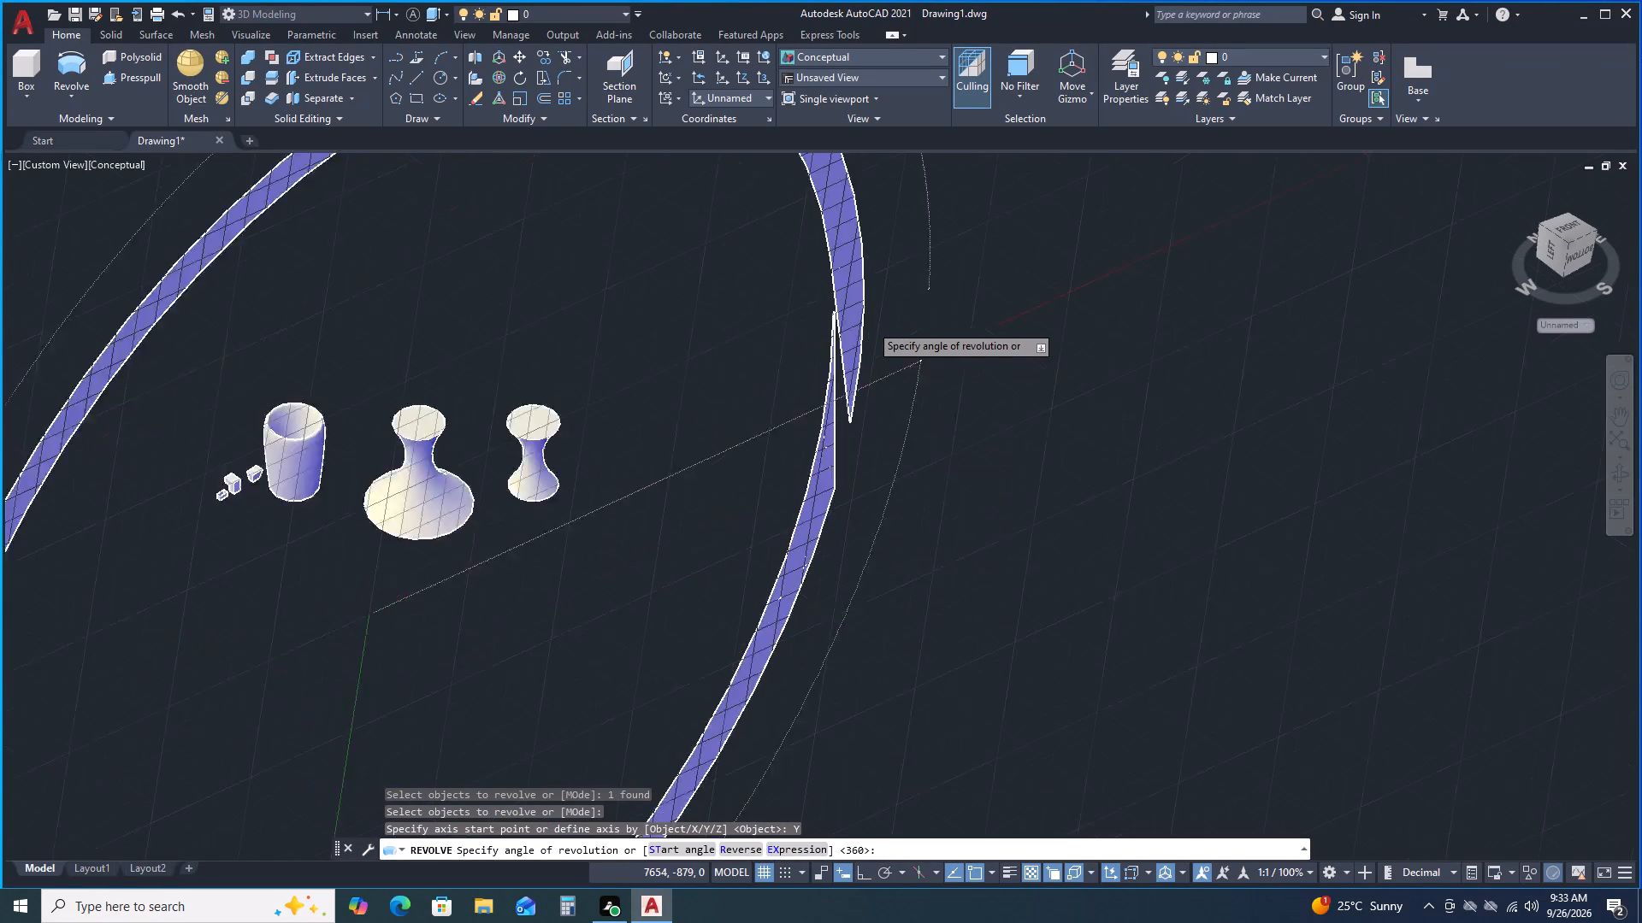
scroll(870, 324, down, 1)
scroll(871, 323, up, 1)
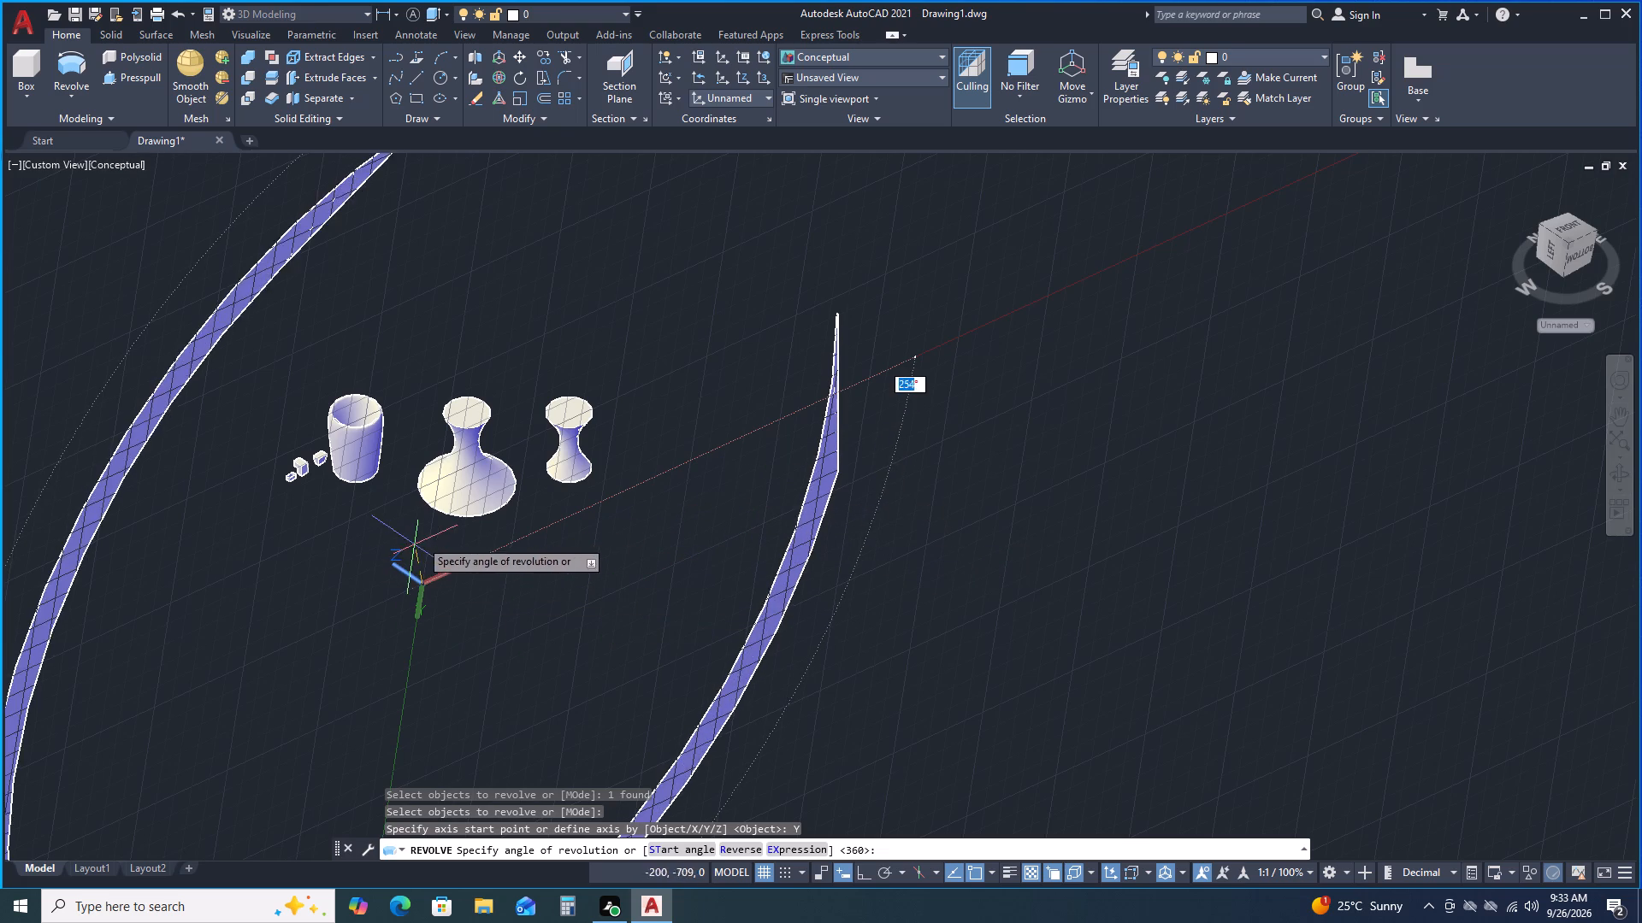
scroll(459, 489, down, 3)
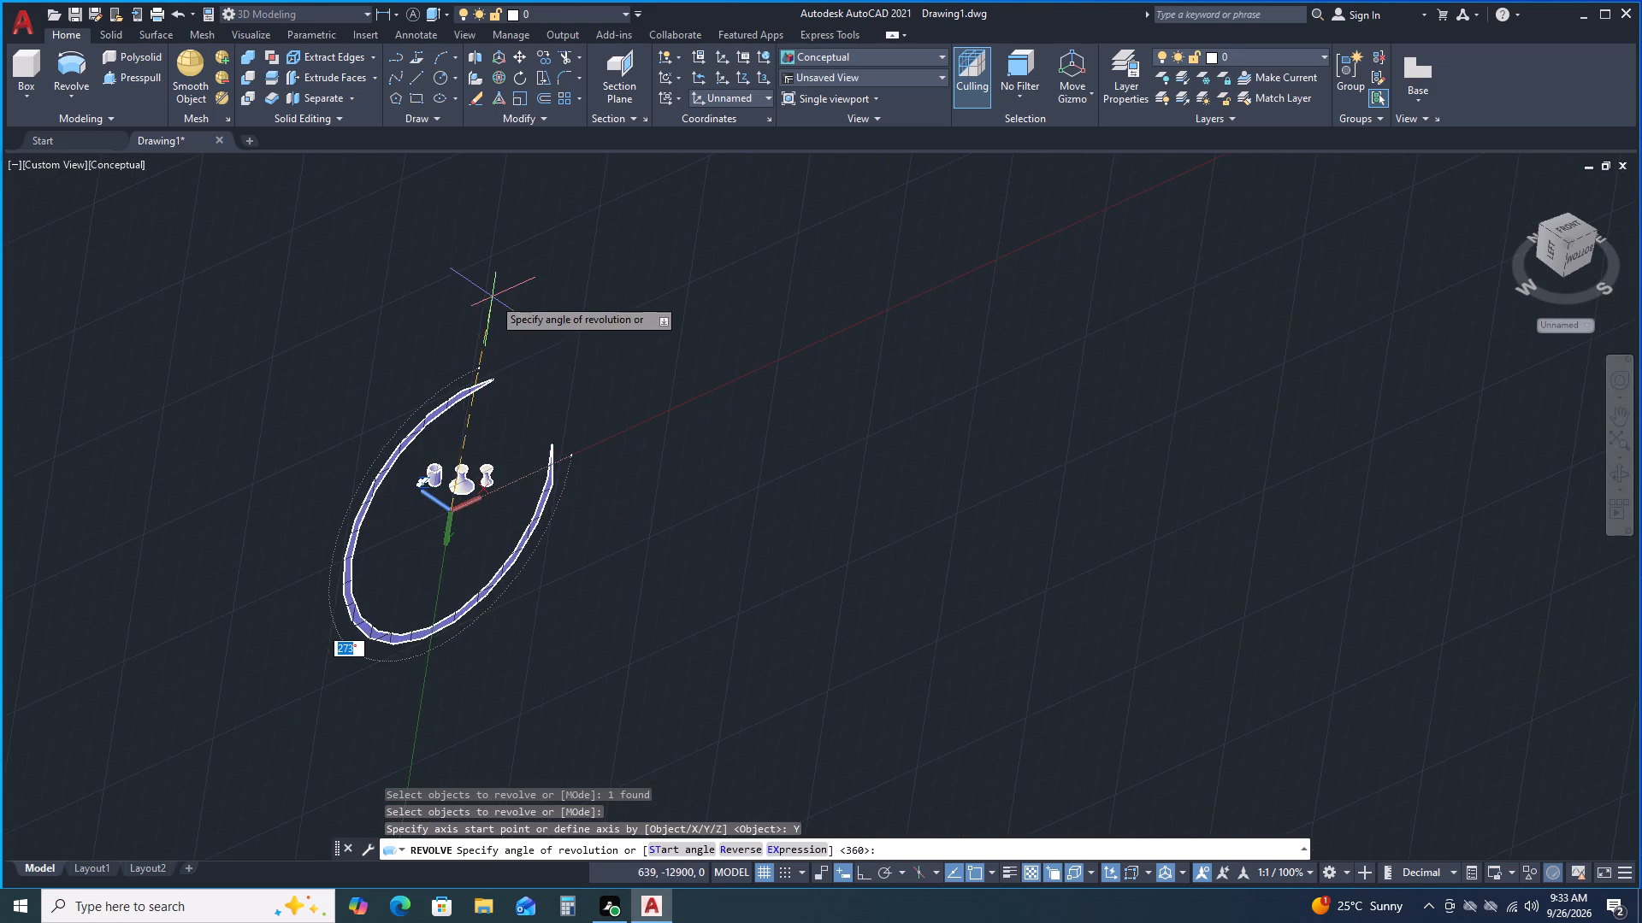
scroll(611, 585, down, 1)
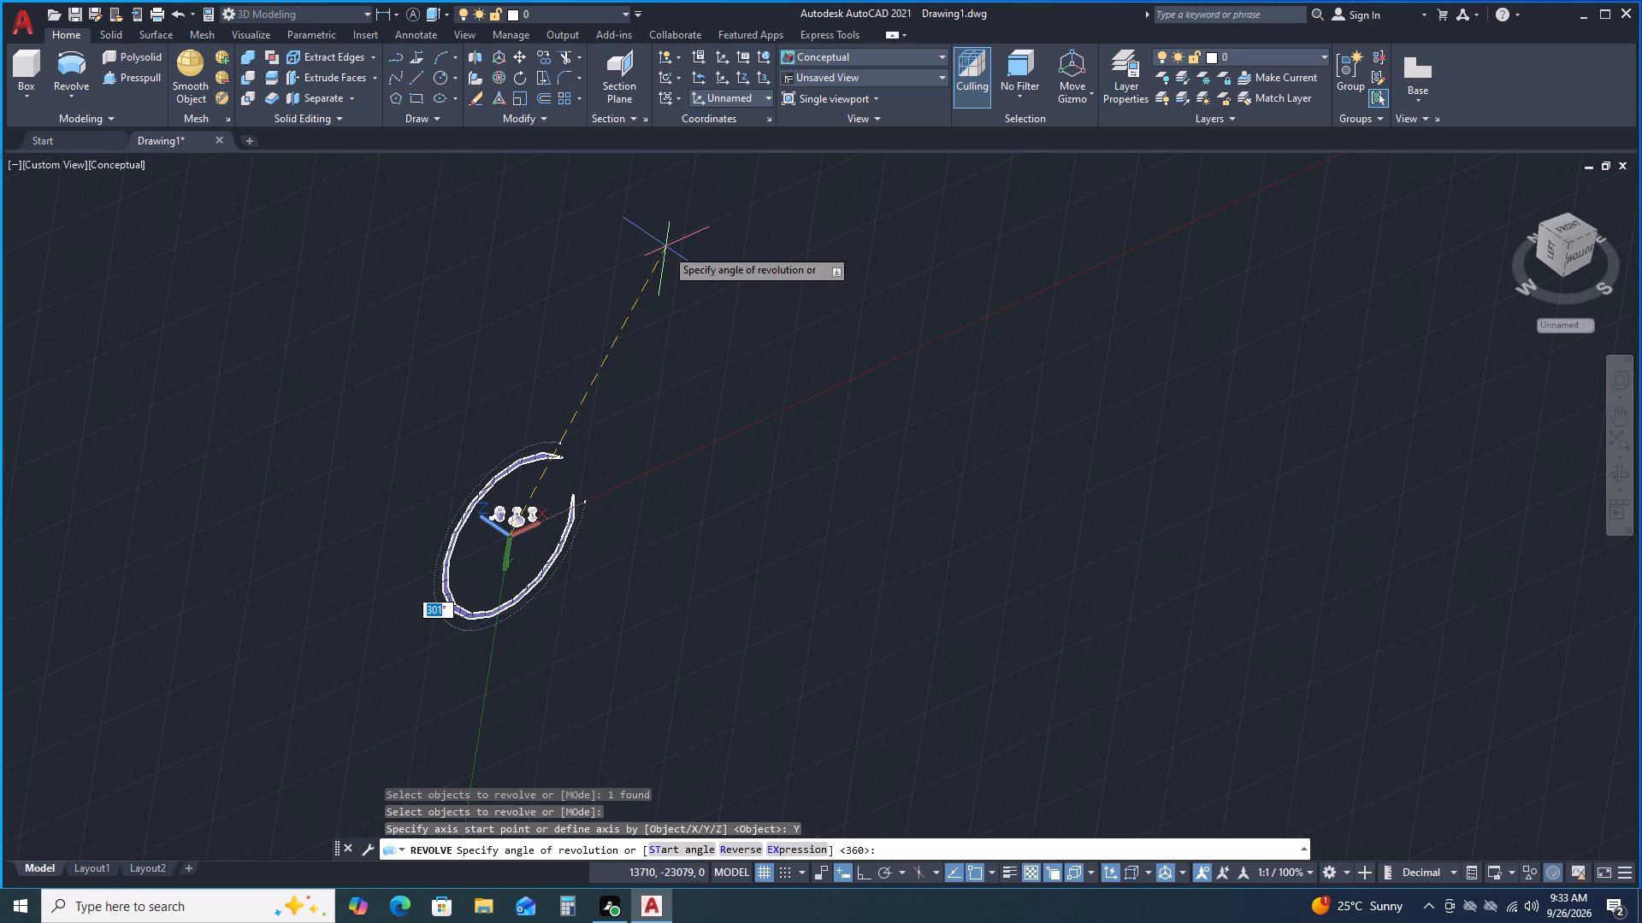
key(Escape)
Draw an open, wavy spline through five points on the ground plane, in the empty area beyond the vertical line.
scroll(664, 424, up, 3)
middle_drag(615, 464, 765, 307)
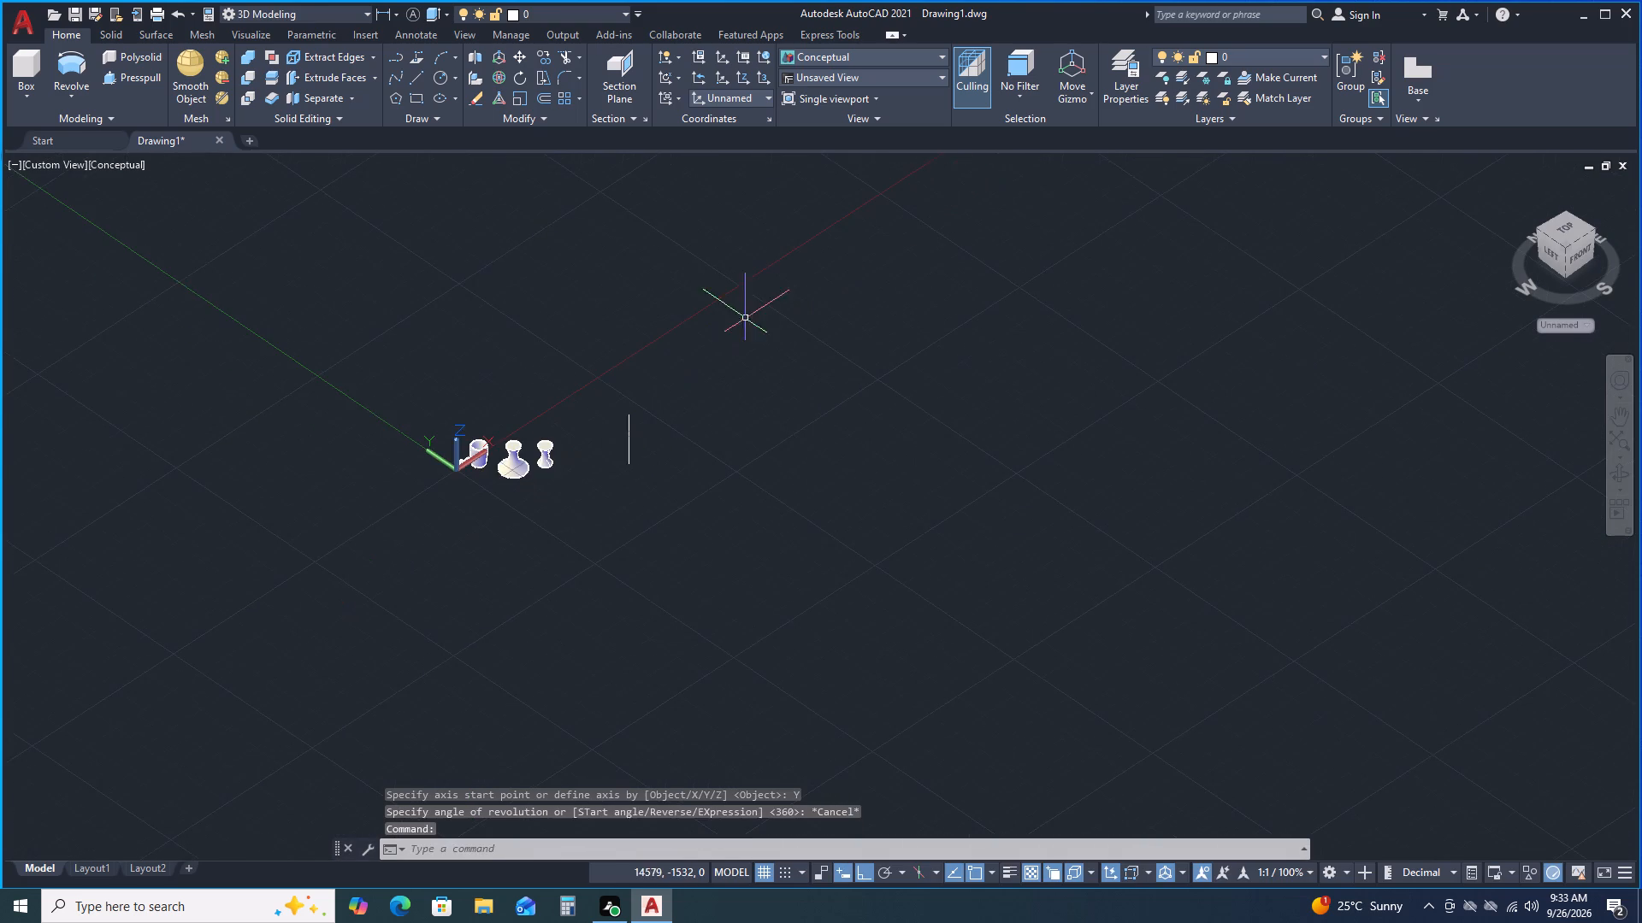
scroll(722, 335, up, 2)
scroll(371, 445, down, 1)
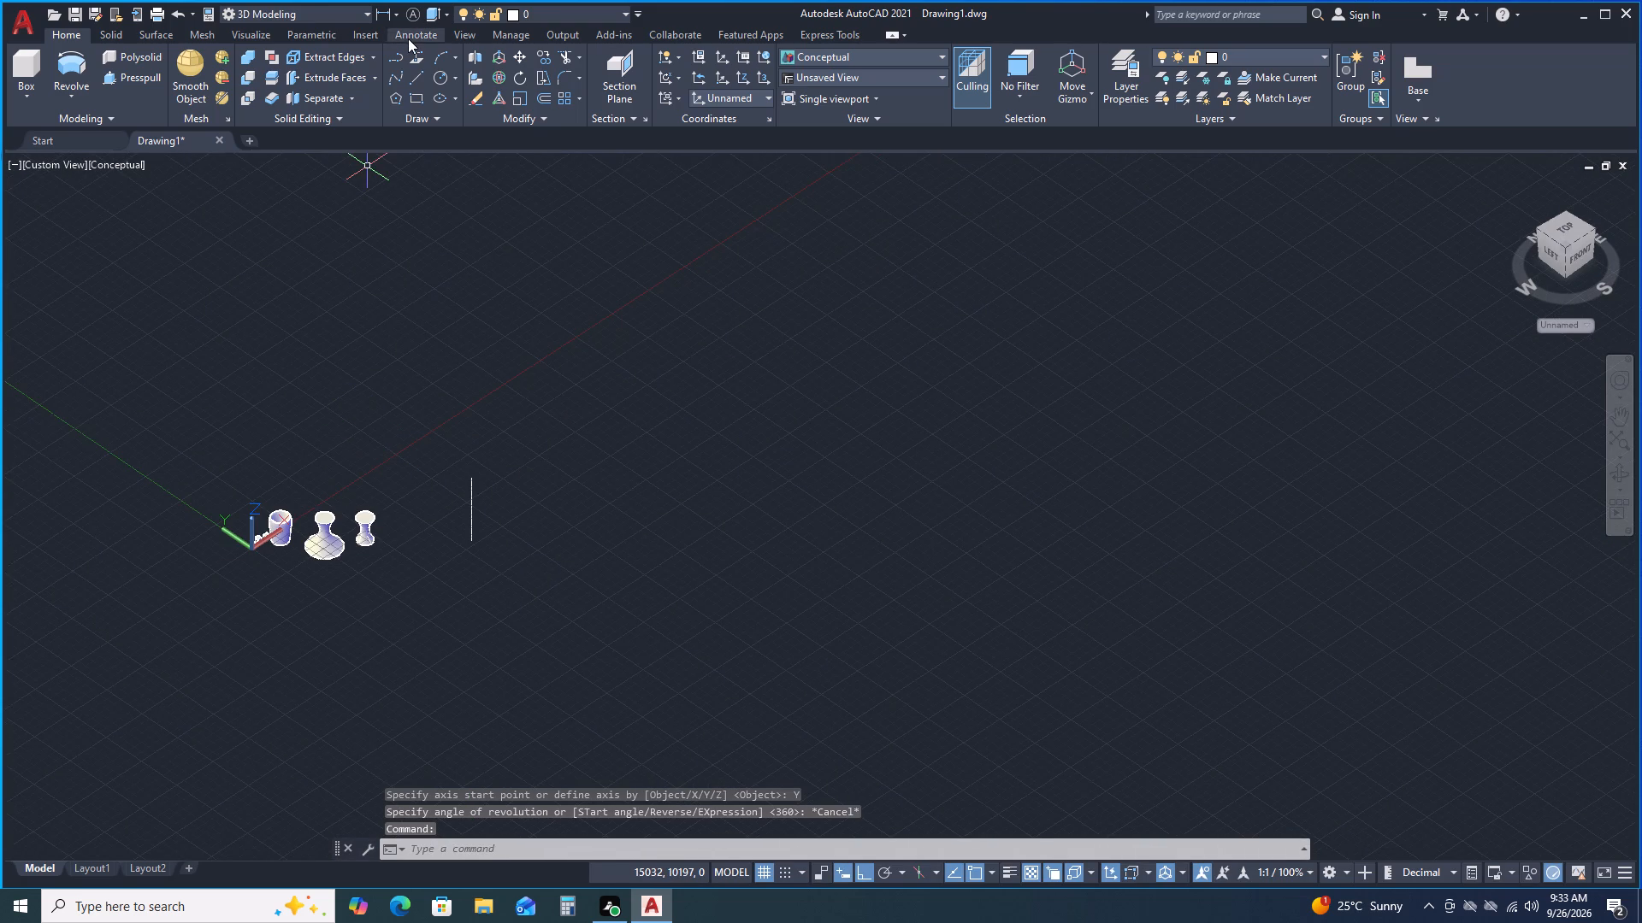
click(398, 73)
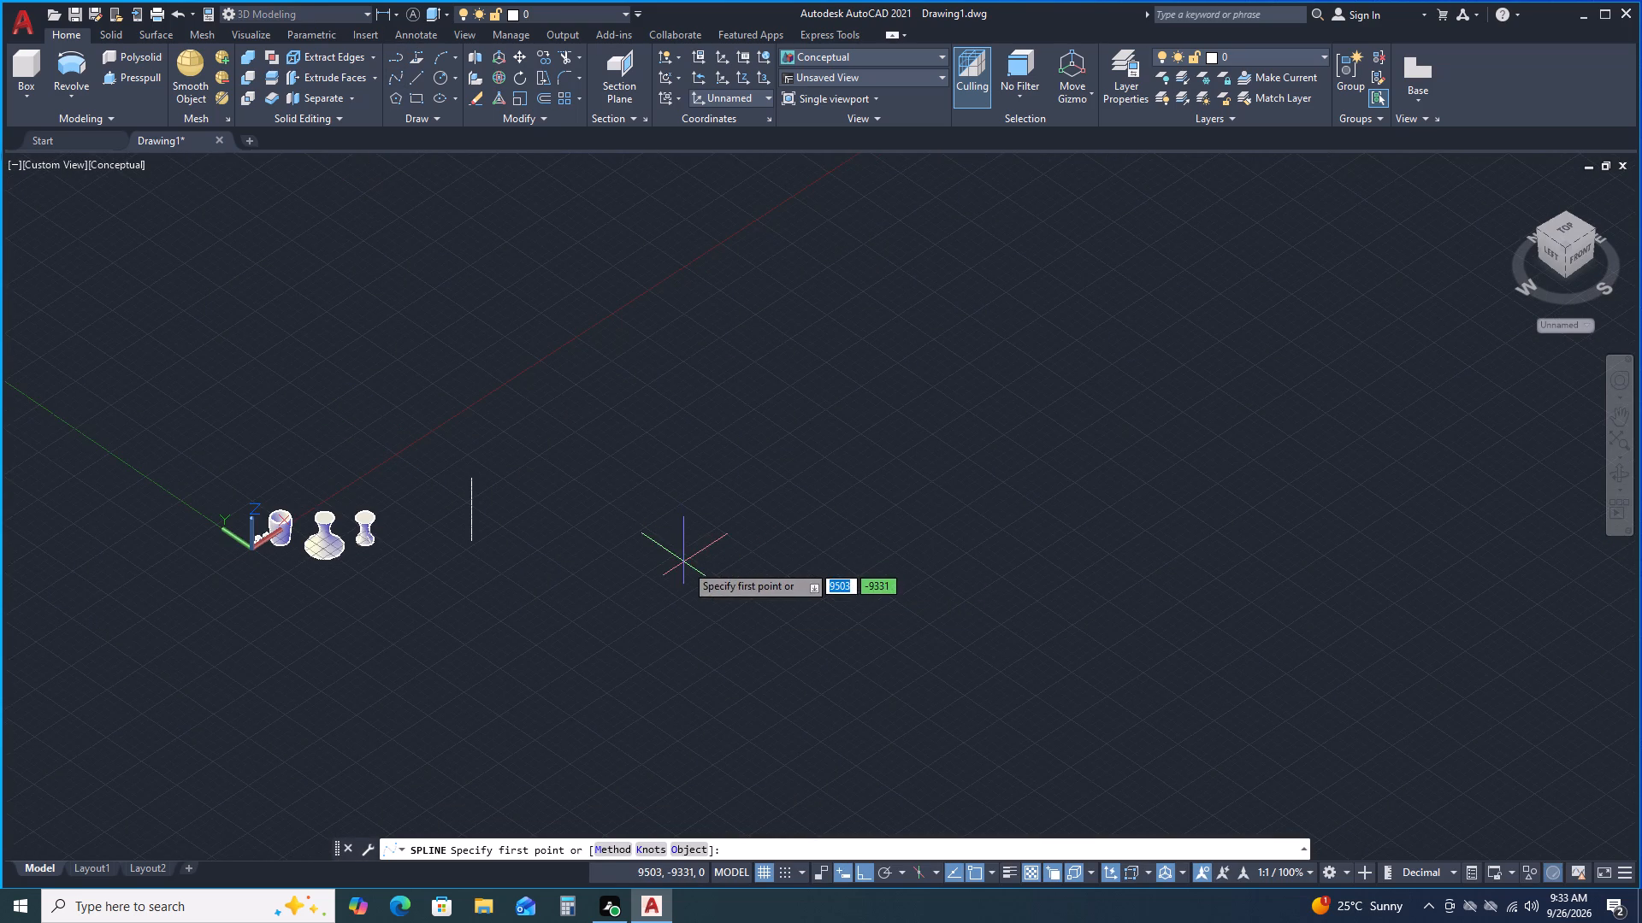
scroll(499, 538, up, 3)
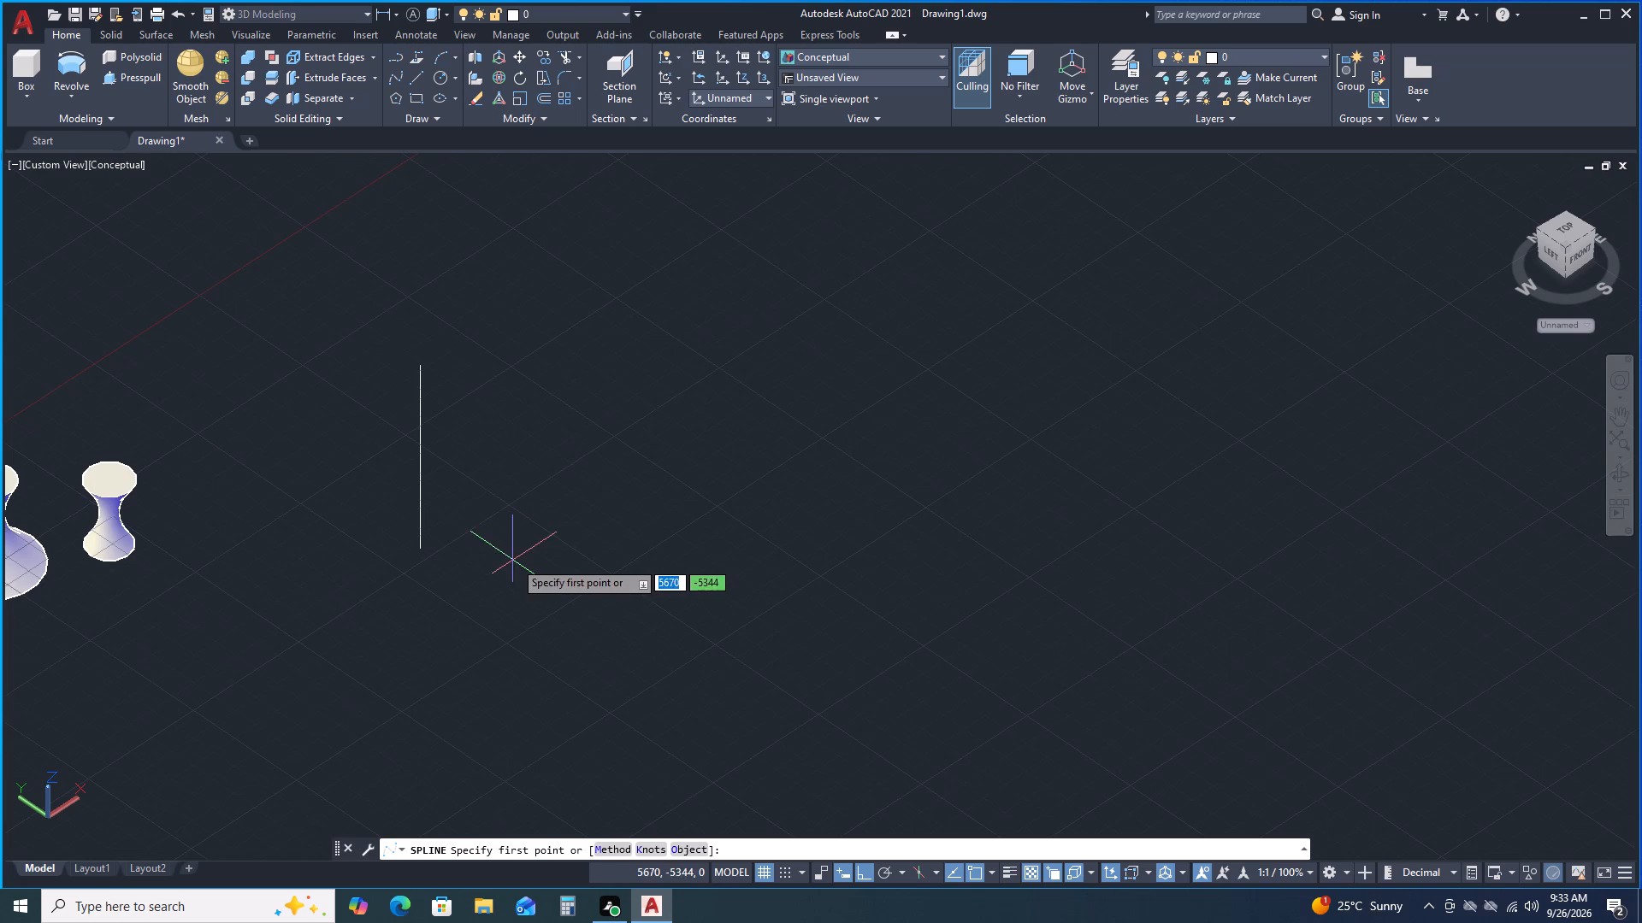
click(542, 562)
click(611, 482)
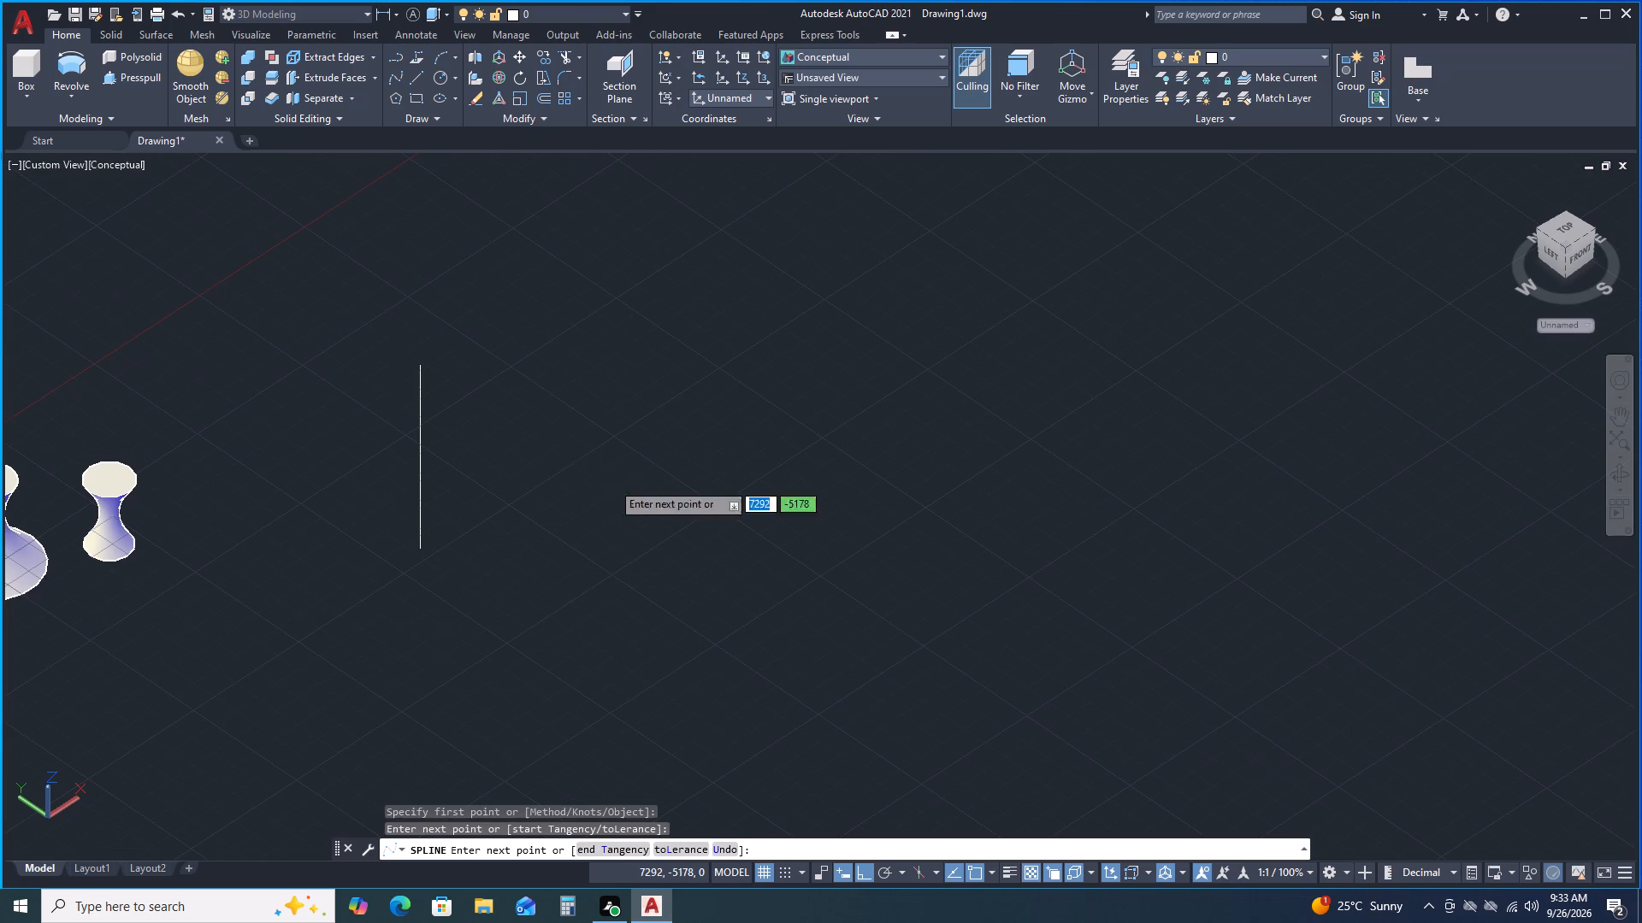
click(567, 418)
click(642, 325)
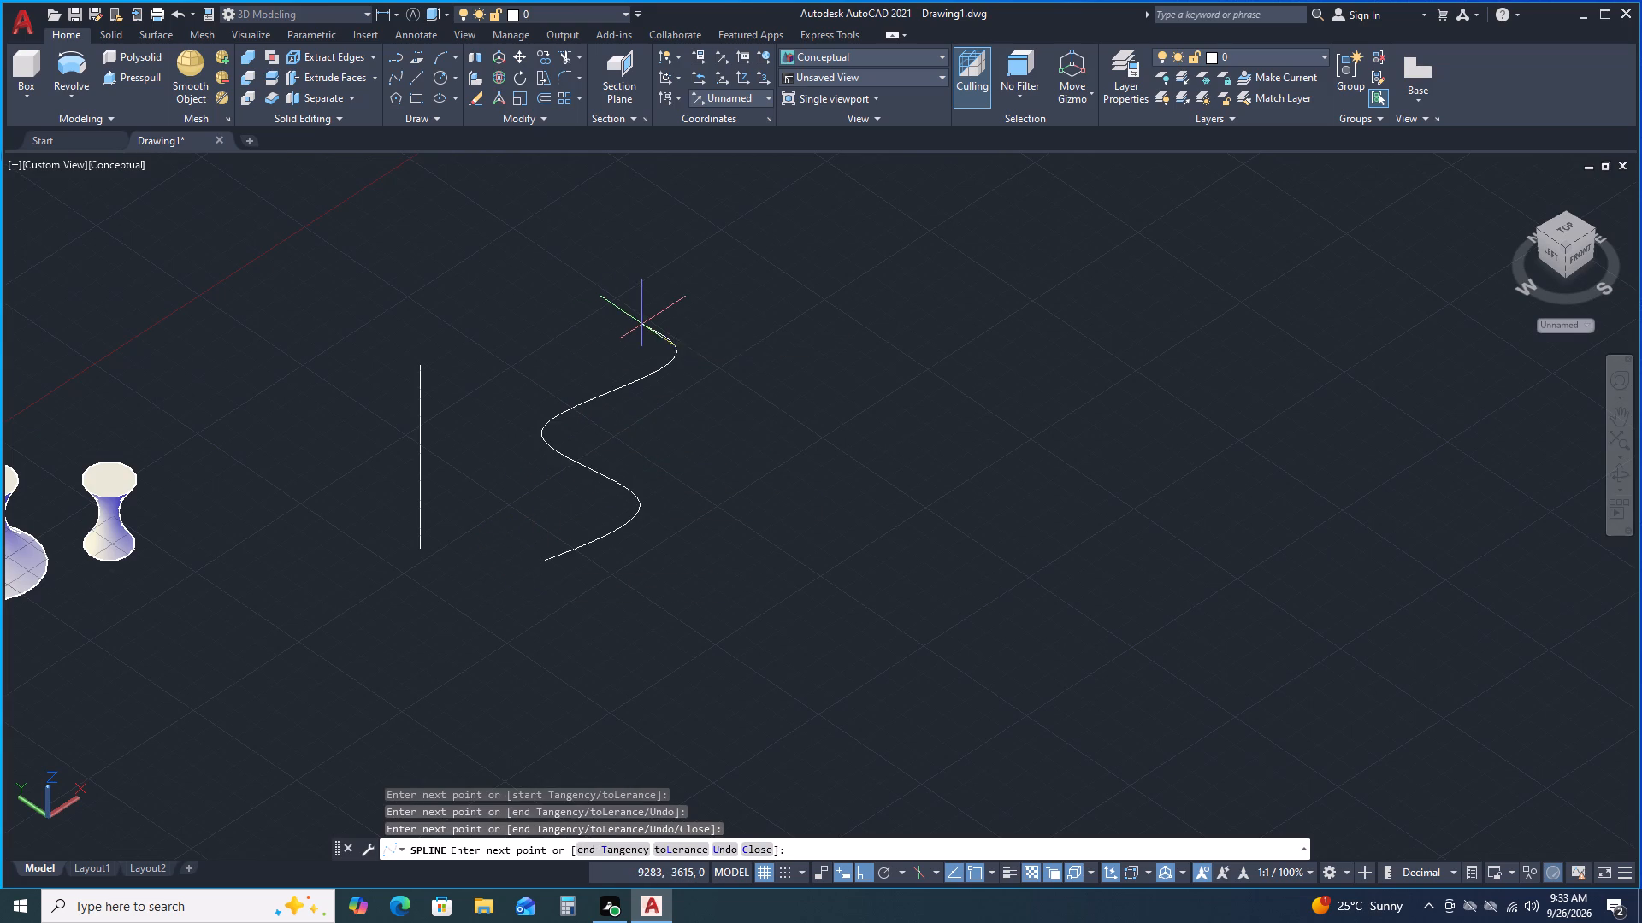
click(552, 308)
key(space)
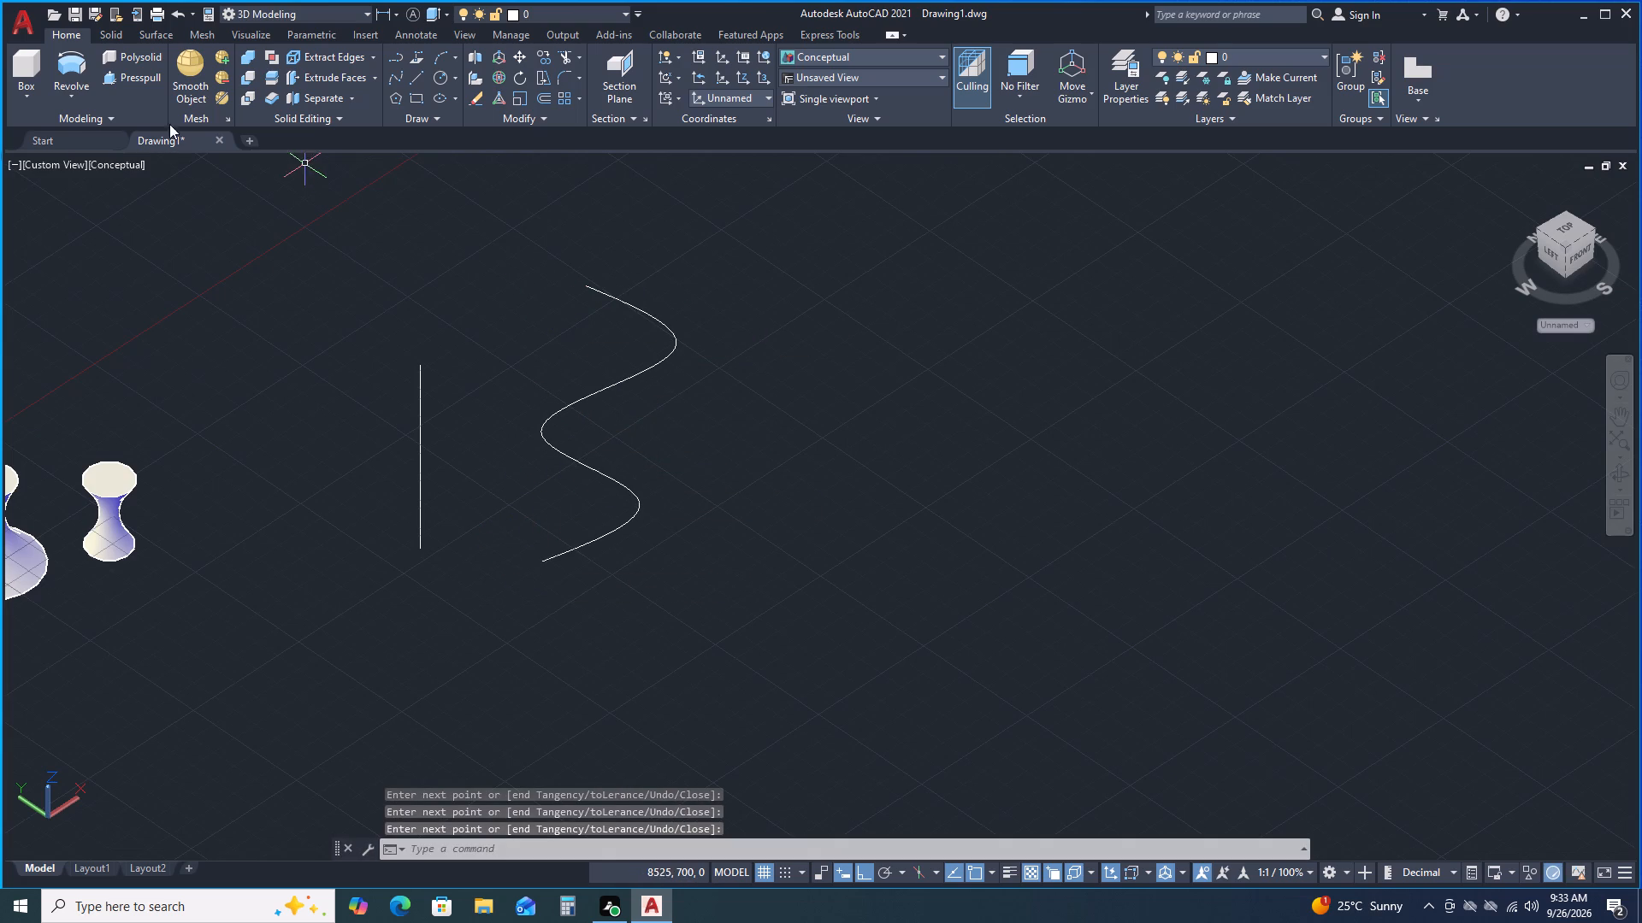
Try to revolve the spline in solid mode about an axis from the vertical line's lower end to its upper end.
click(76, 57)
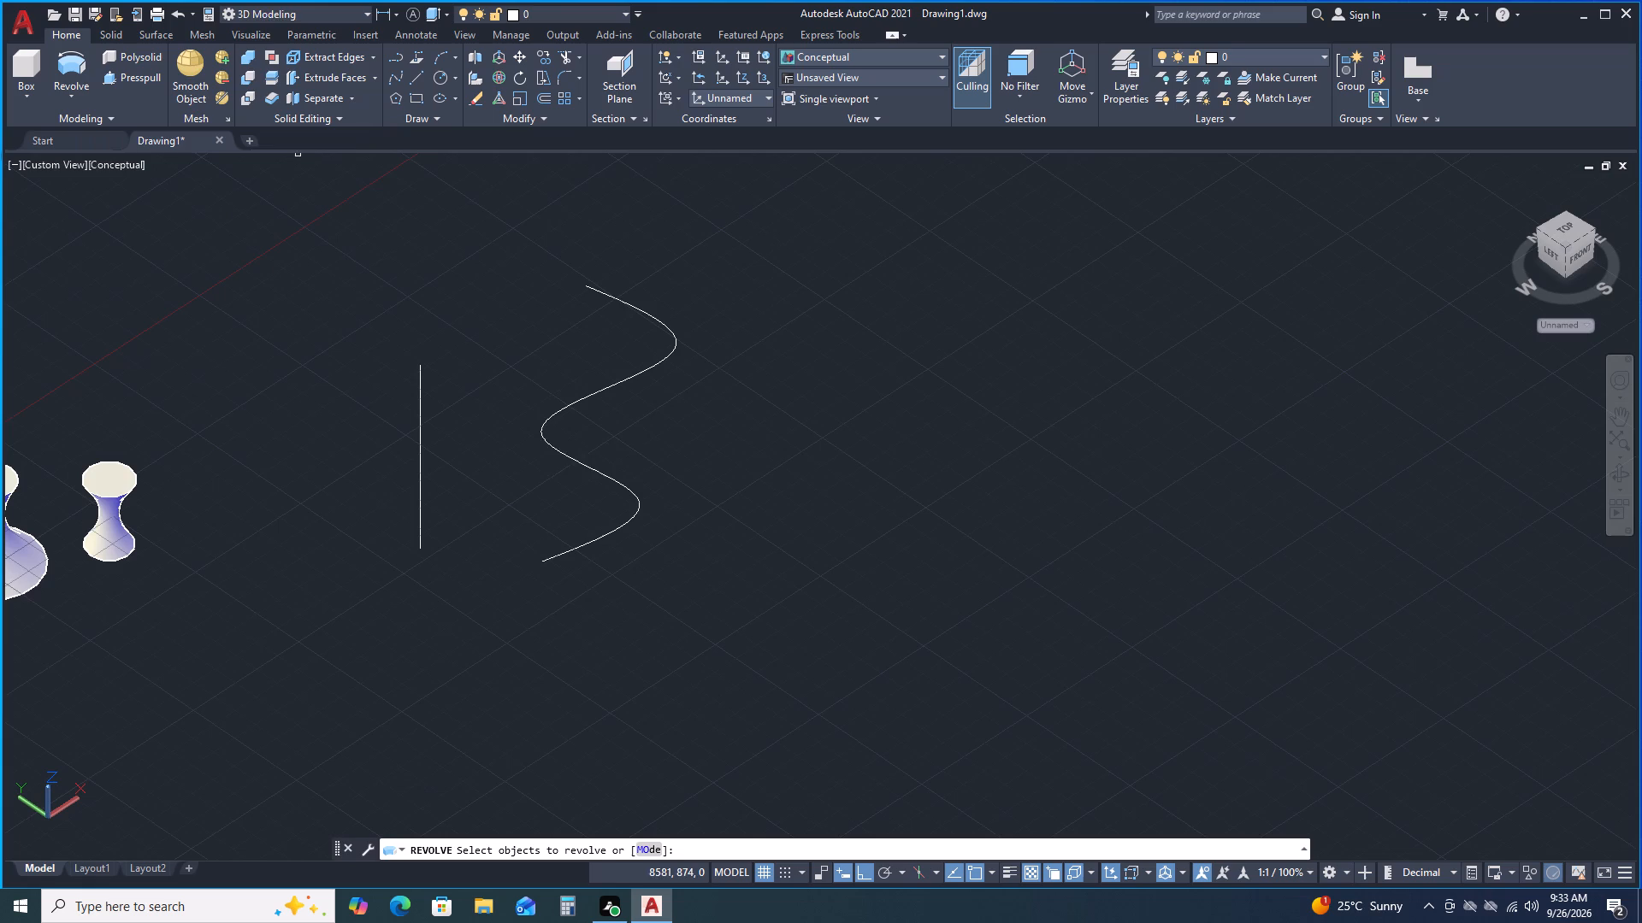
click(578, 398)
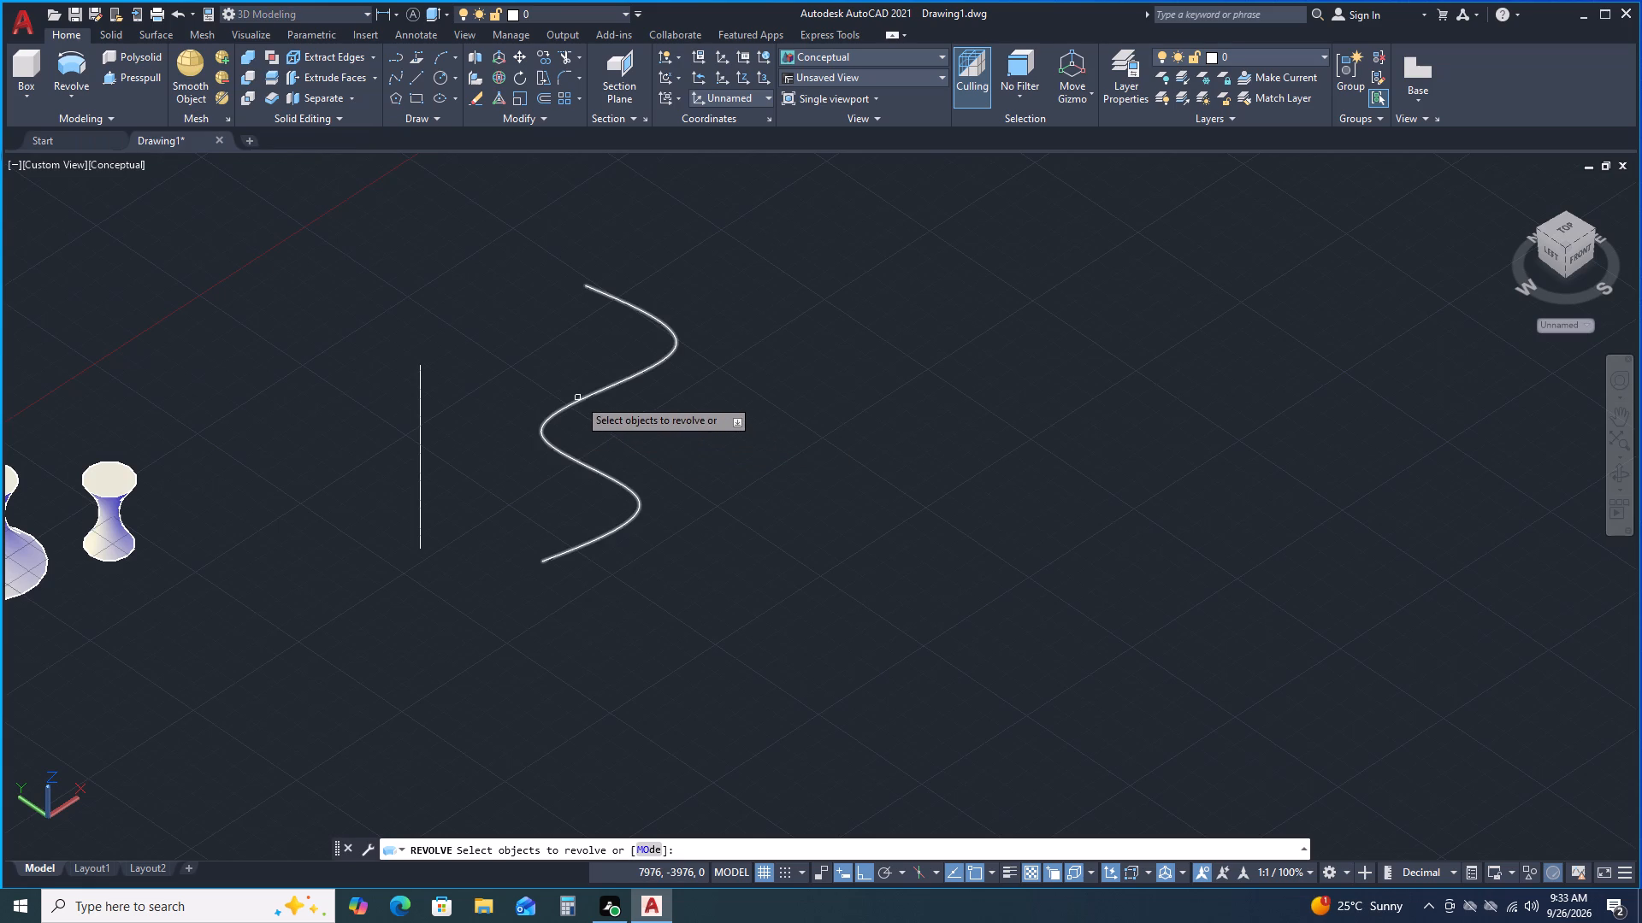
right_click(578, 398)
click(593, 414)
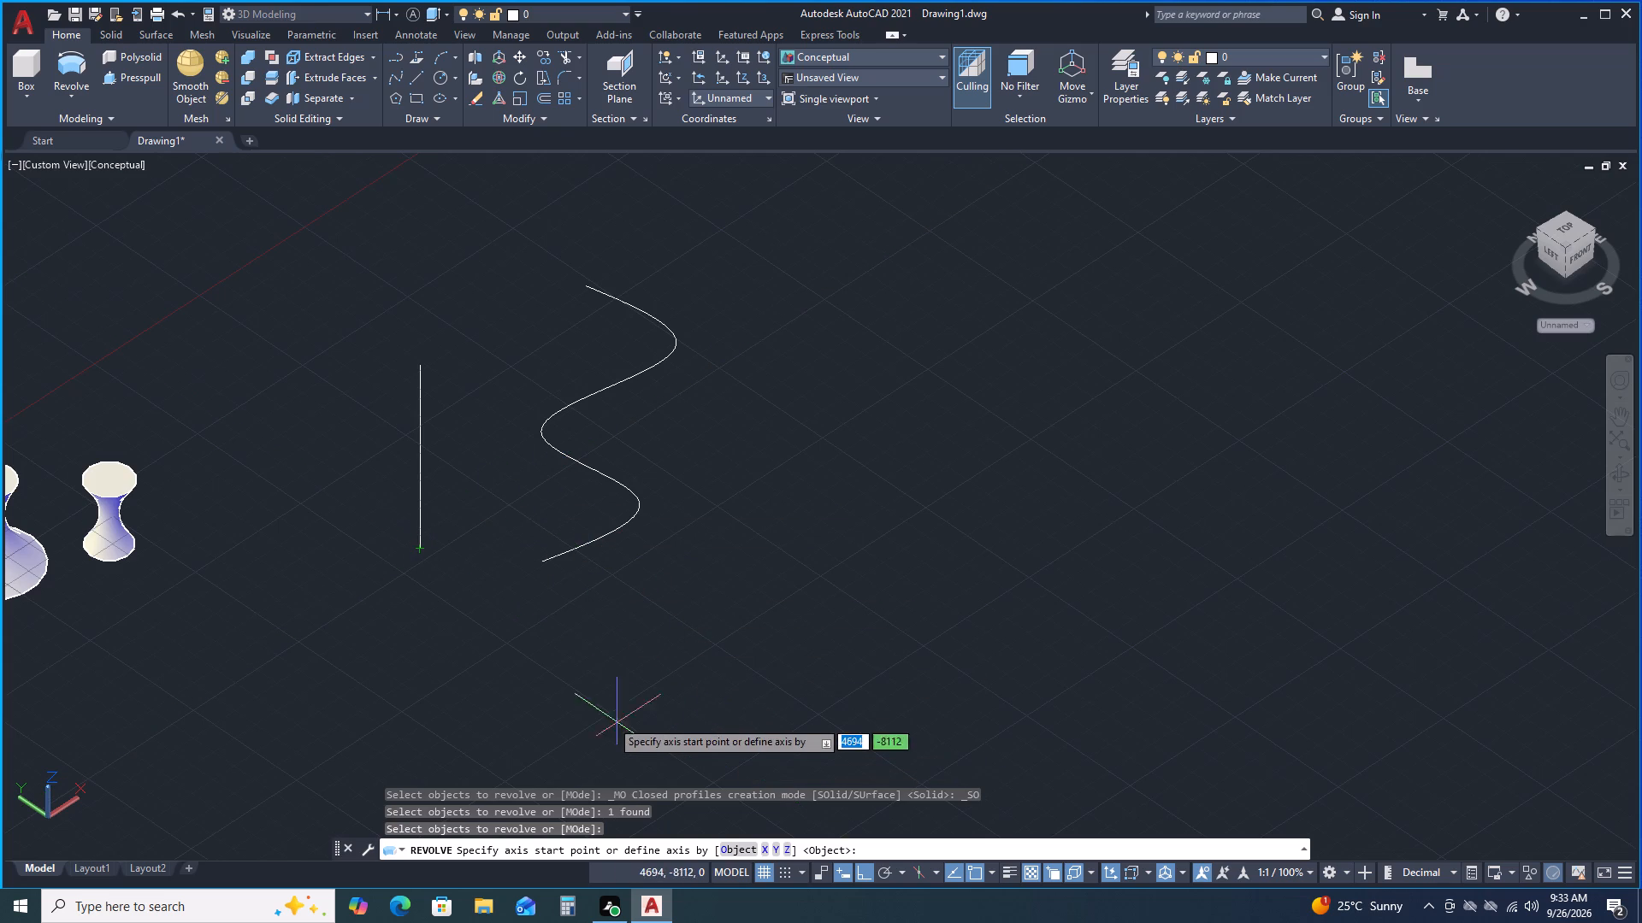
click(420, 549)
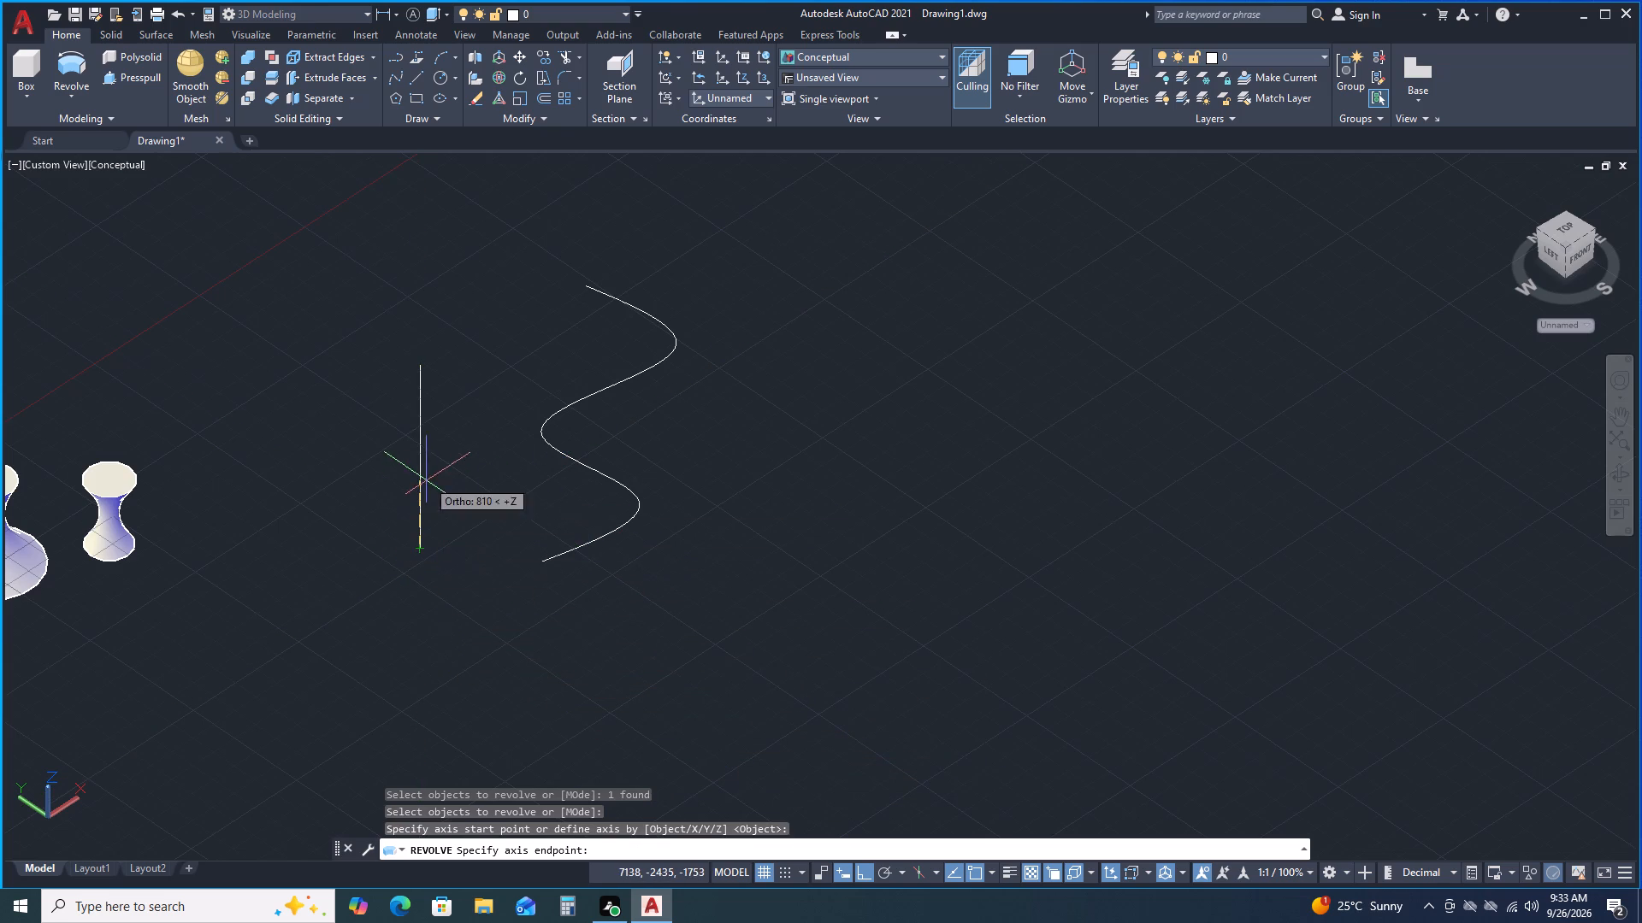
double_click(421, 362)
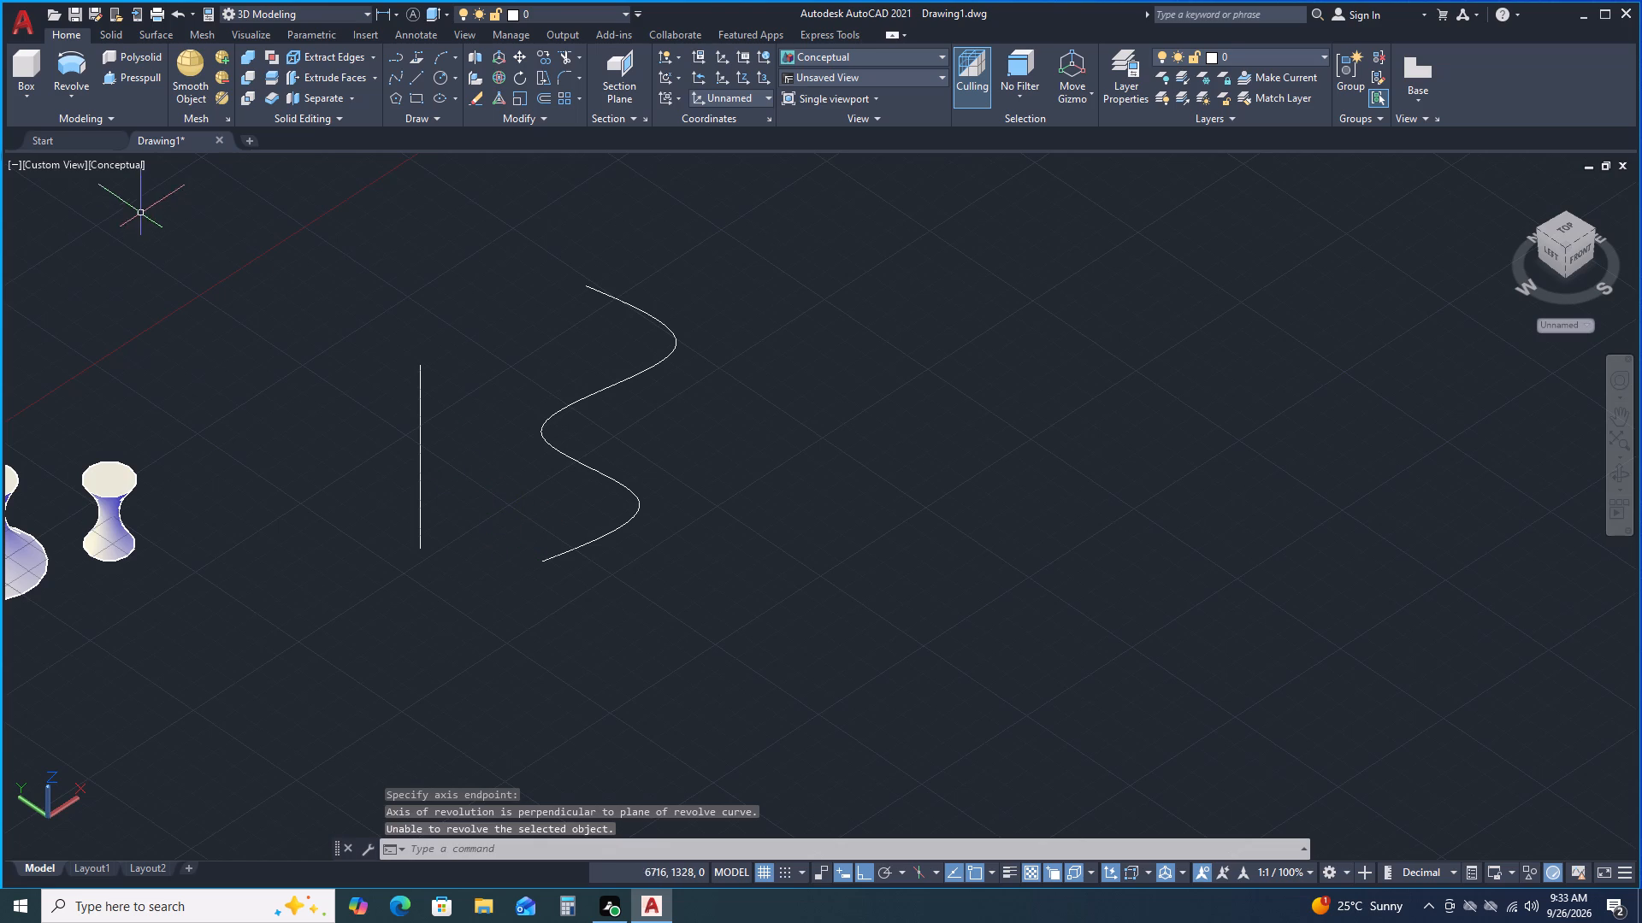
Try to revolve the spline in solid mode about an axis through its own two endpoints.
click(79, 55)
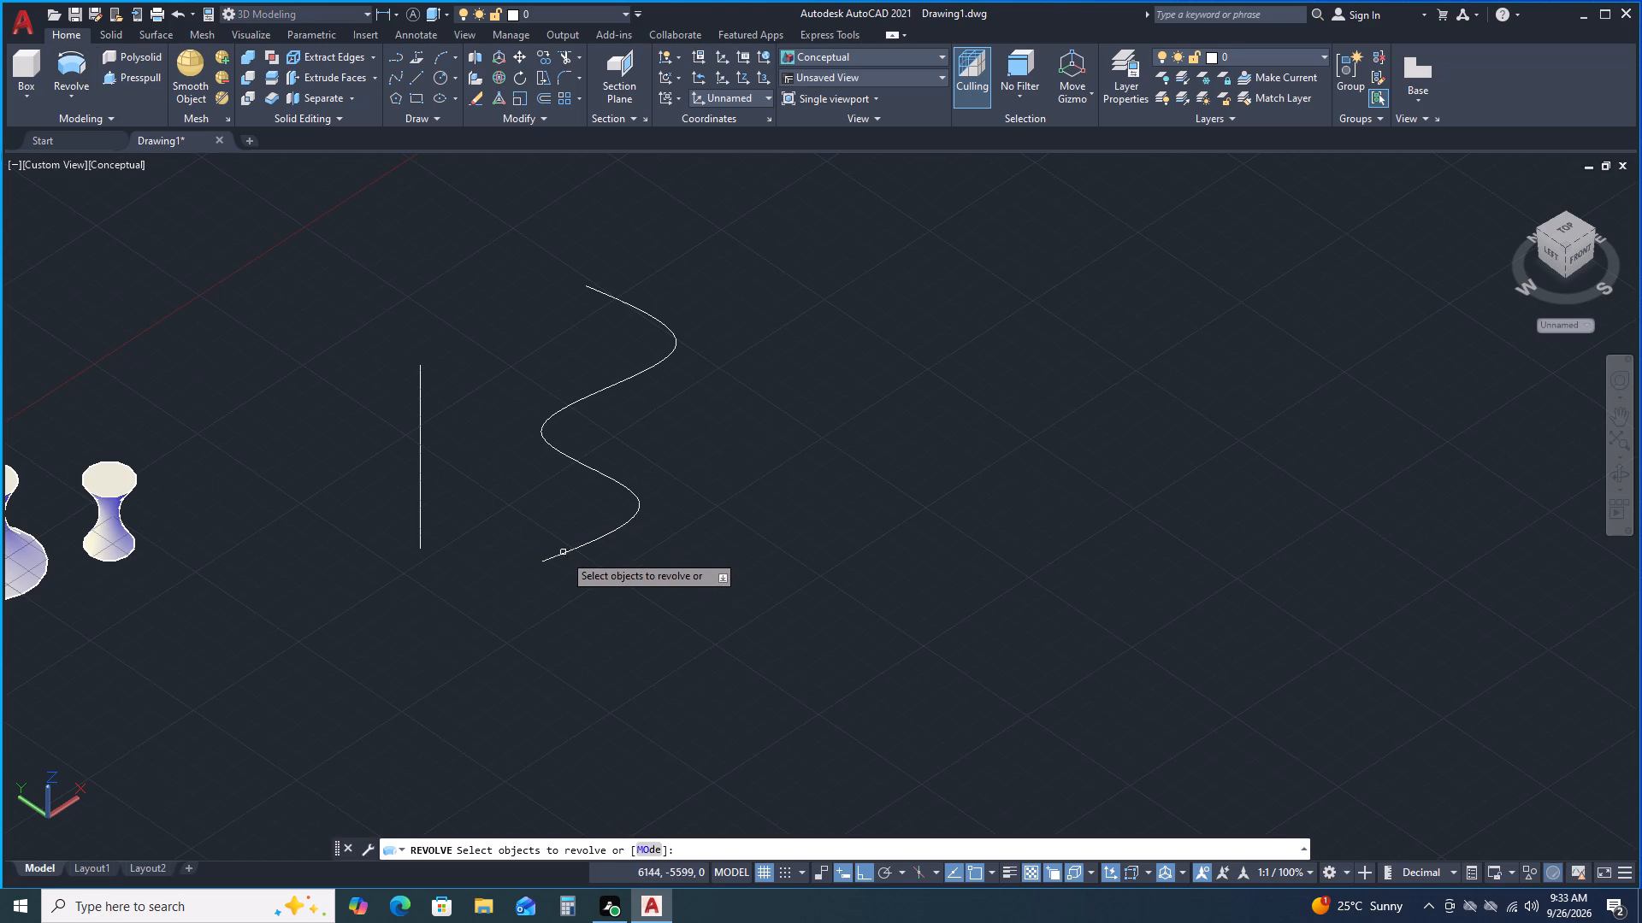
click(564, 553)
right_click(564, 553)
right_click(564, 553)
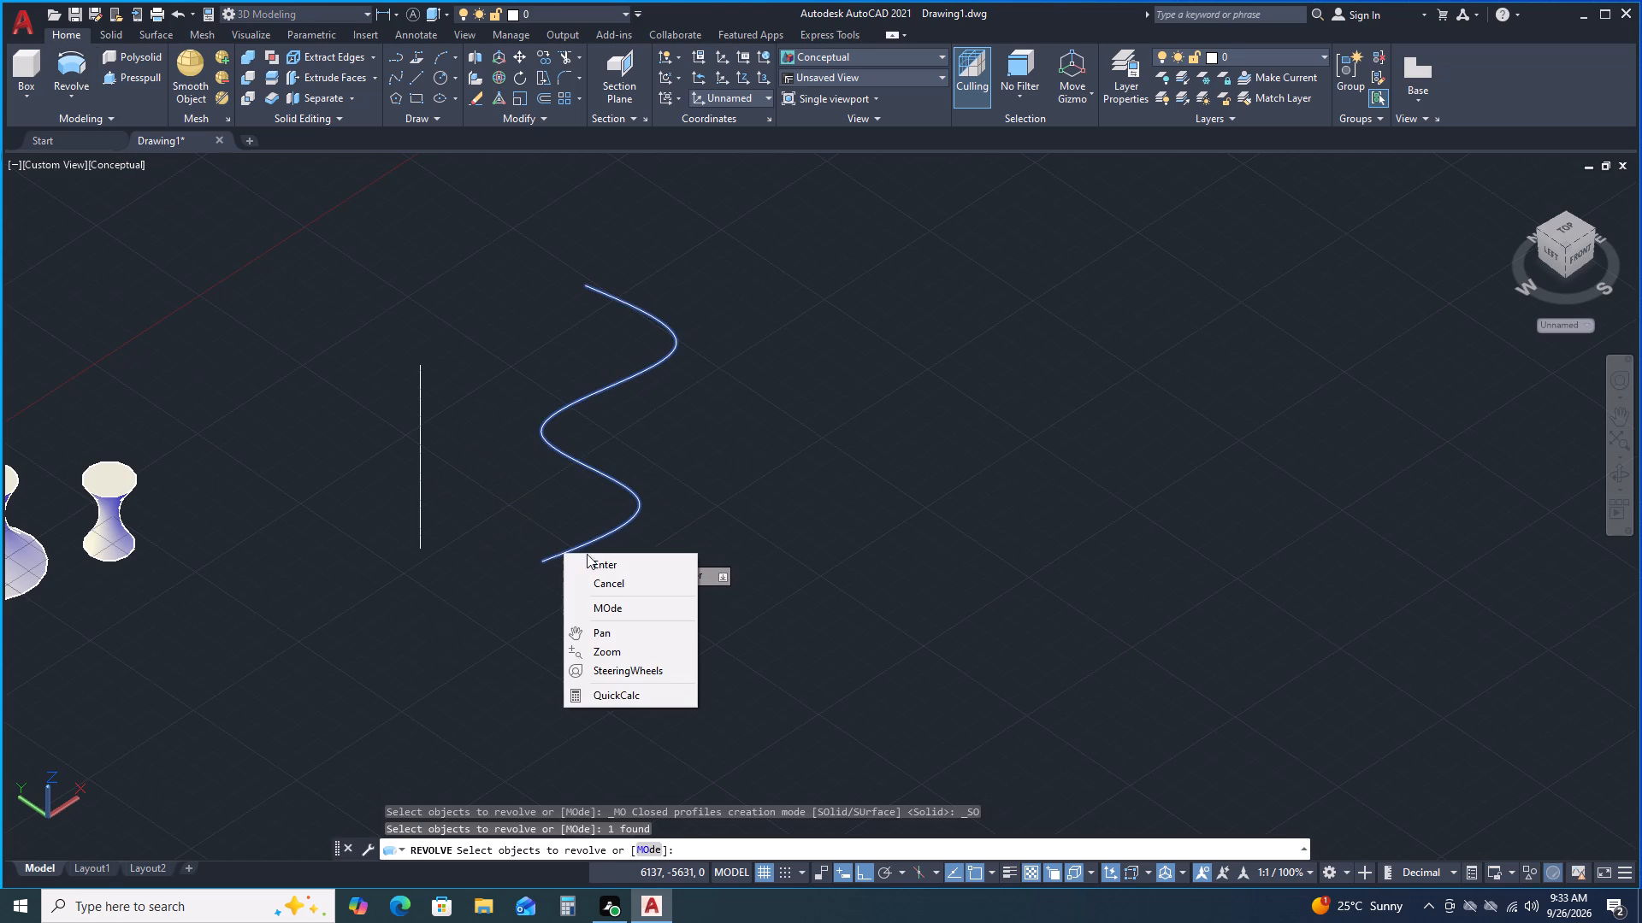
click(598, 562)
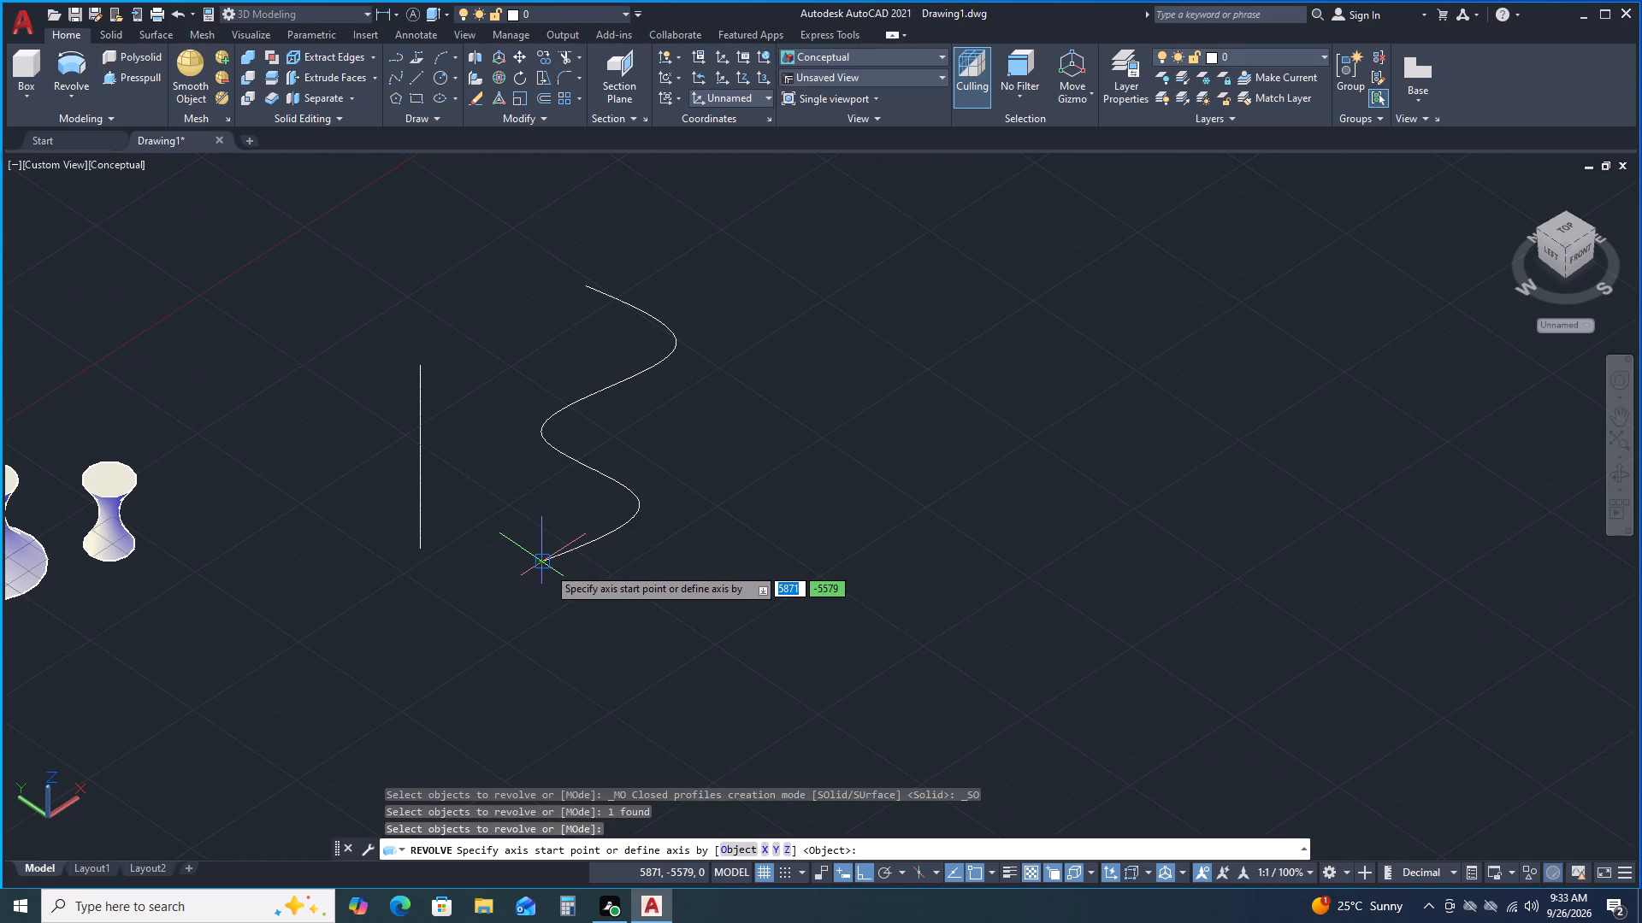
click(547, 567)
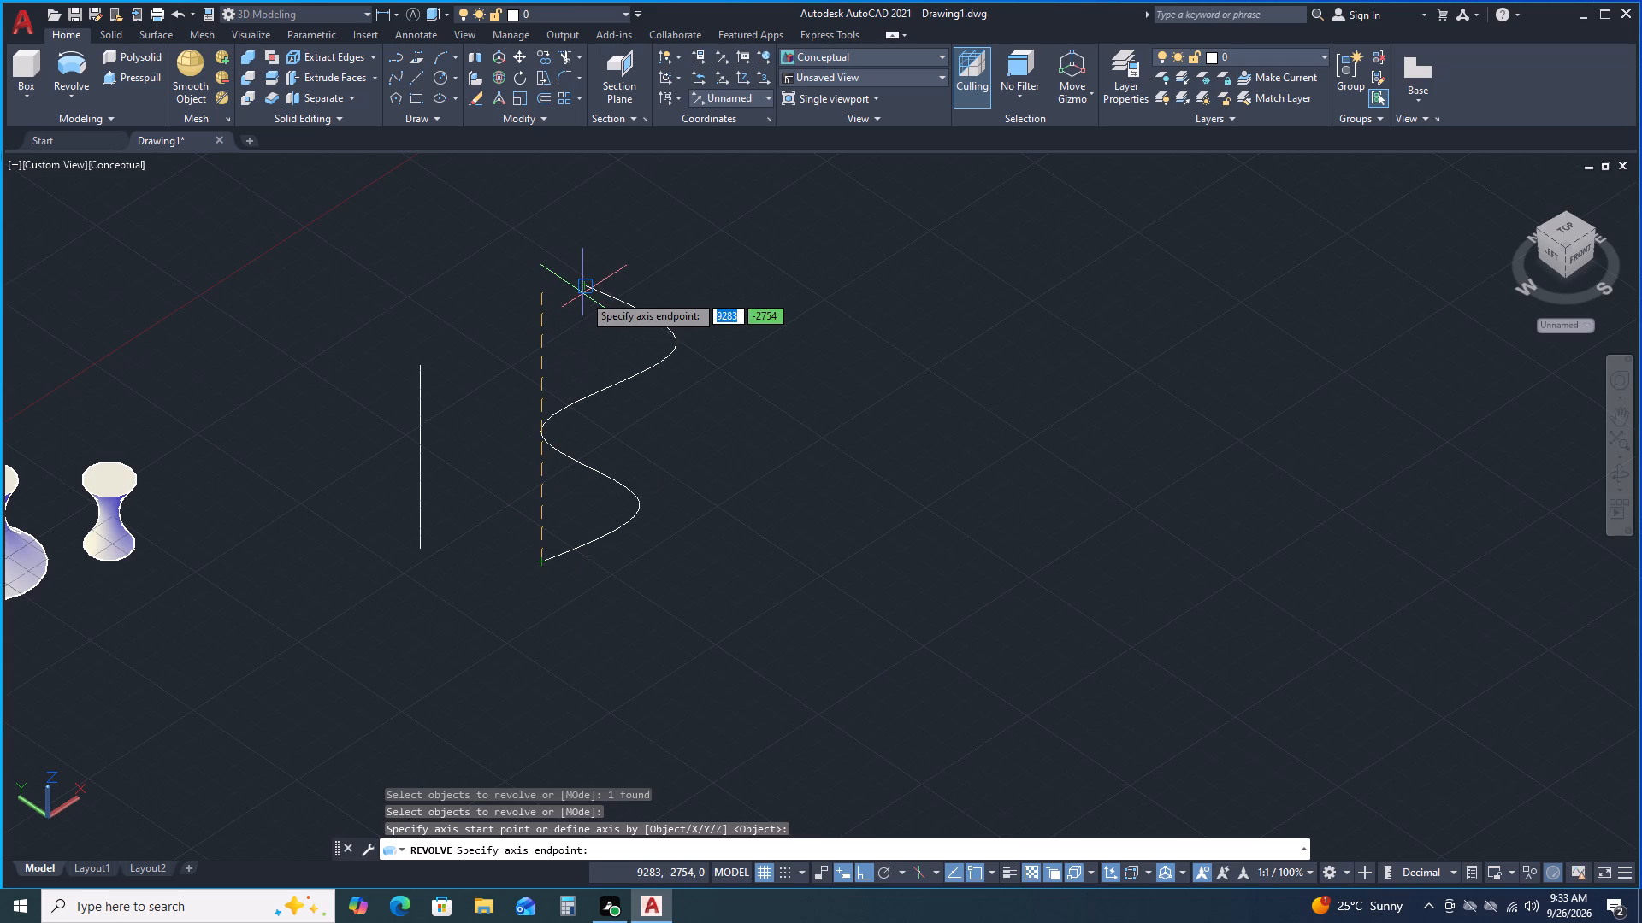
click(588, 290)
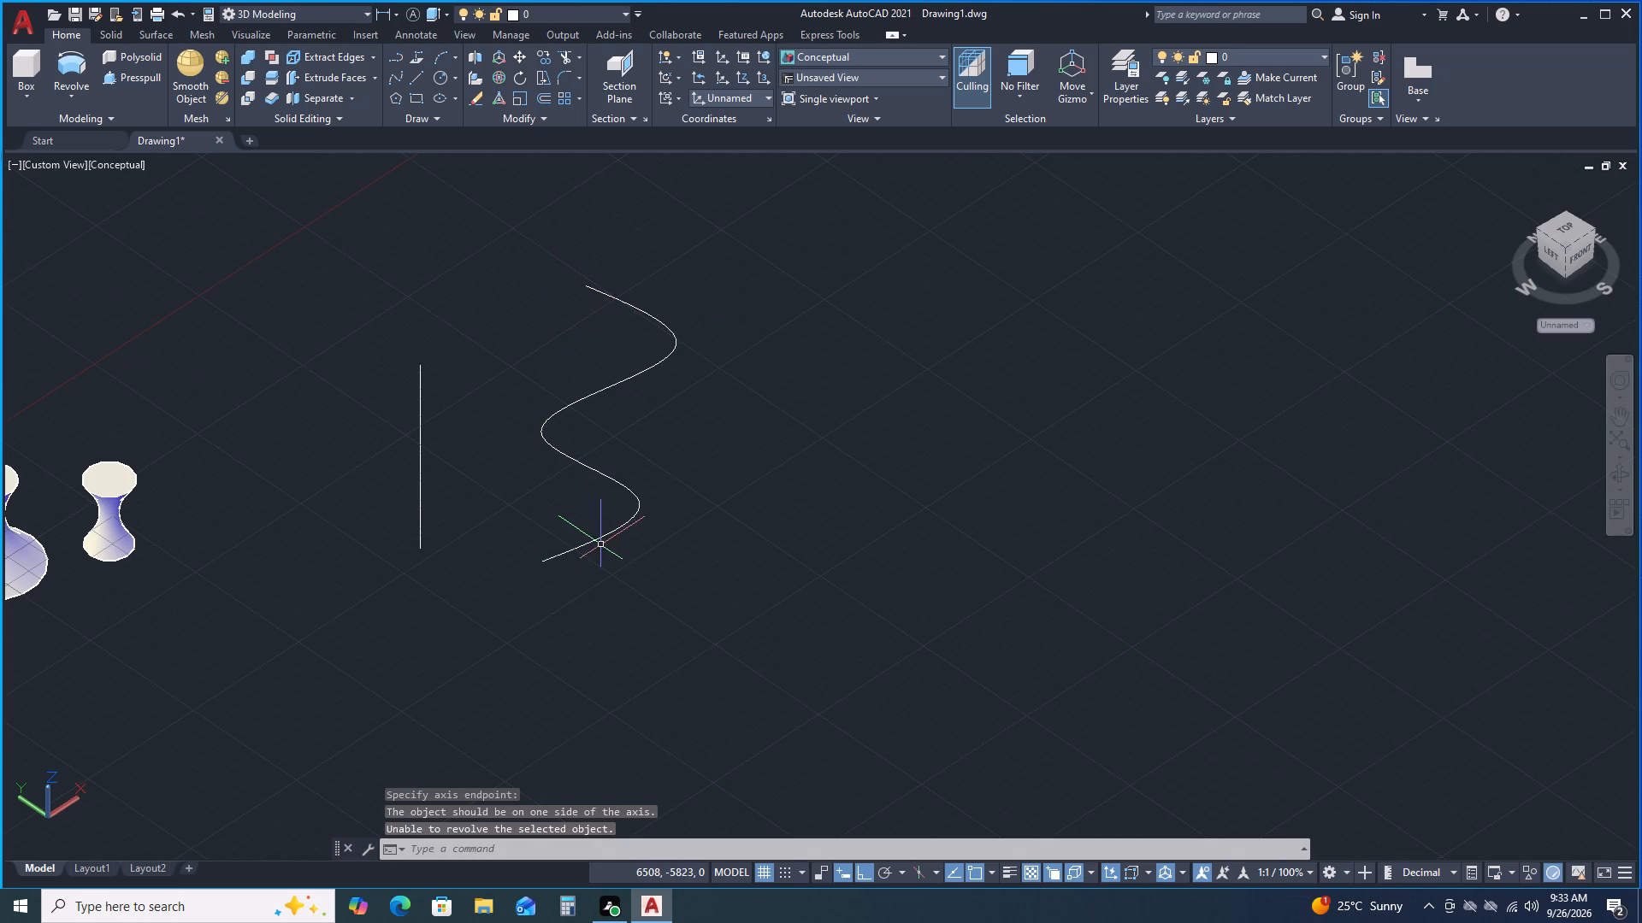
Revolve the spline about the Y axis through about 7 degrees, picking the angle freehand.
key(space)
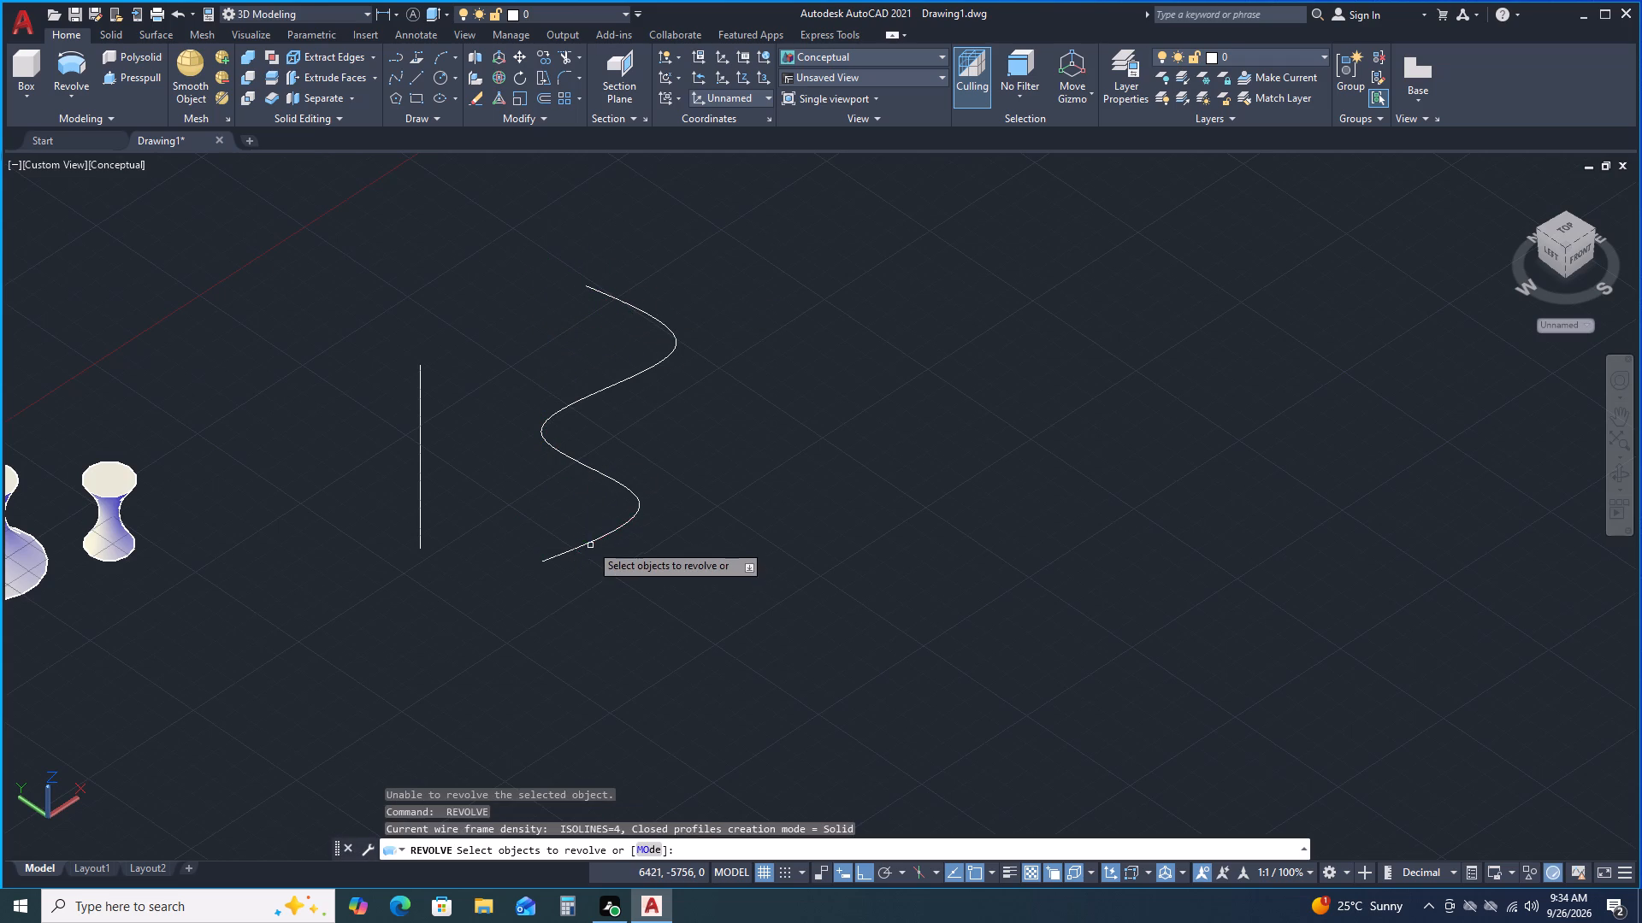
click(582, 544)
right_click(582, 544)
click(610, 560)
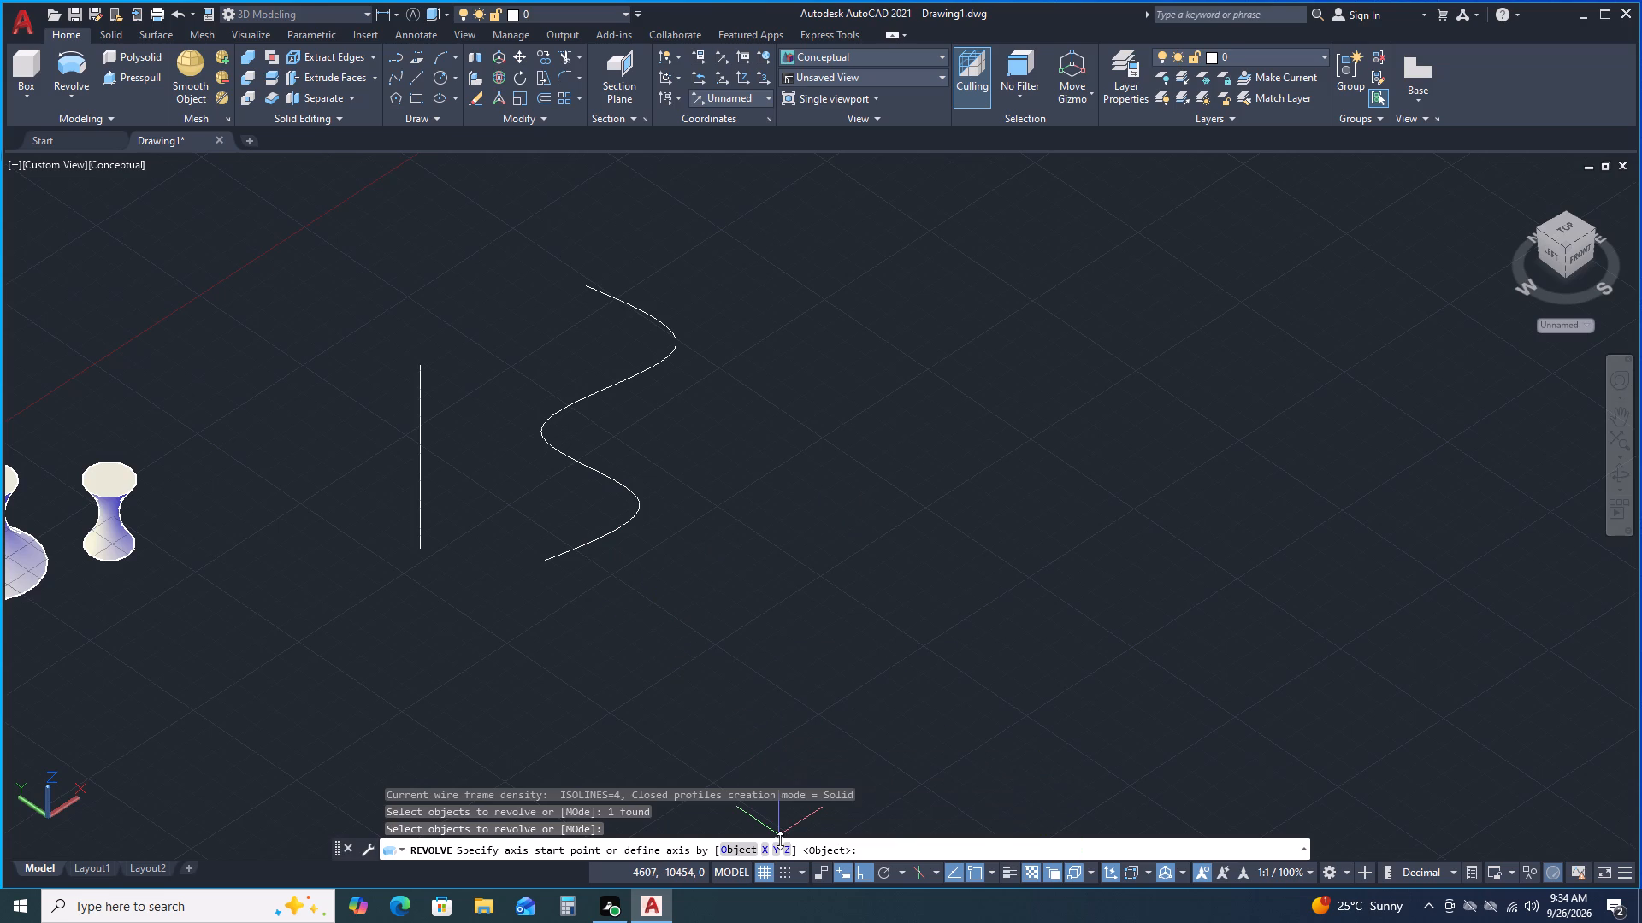
click(780, 846)
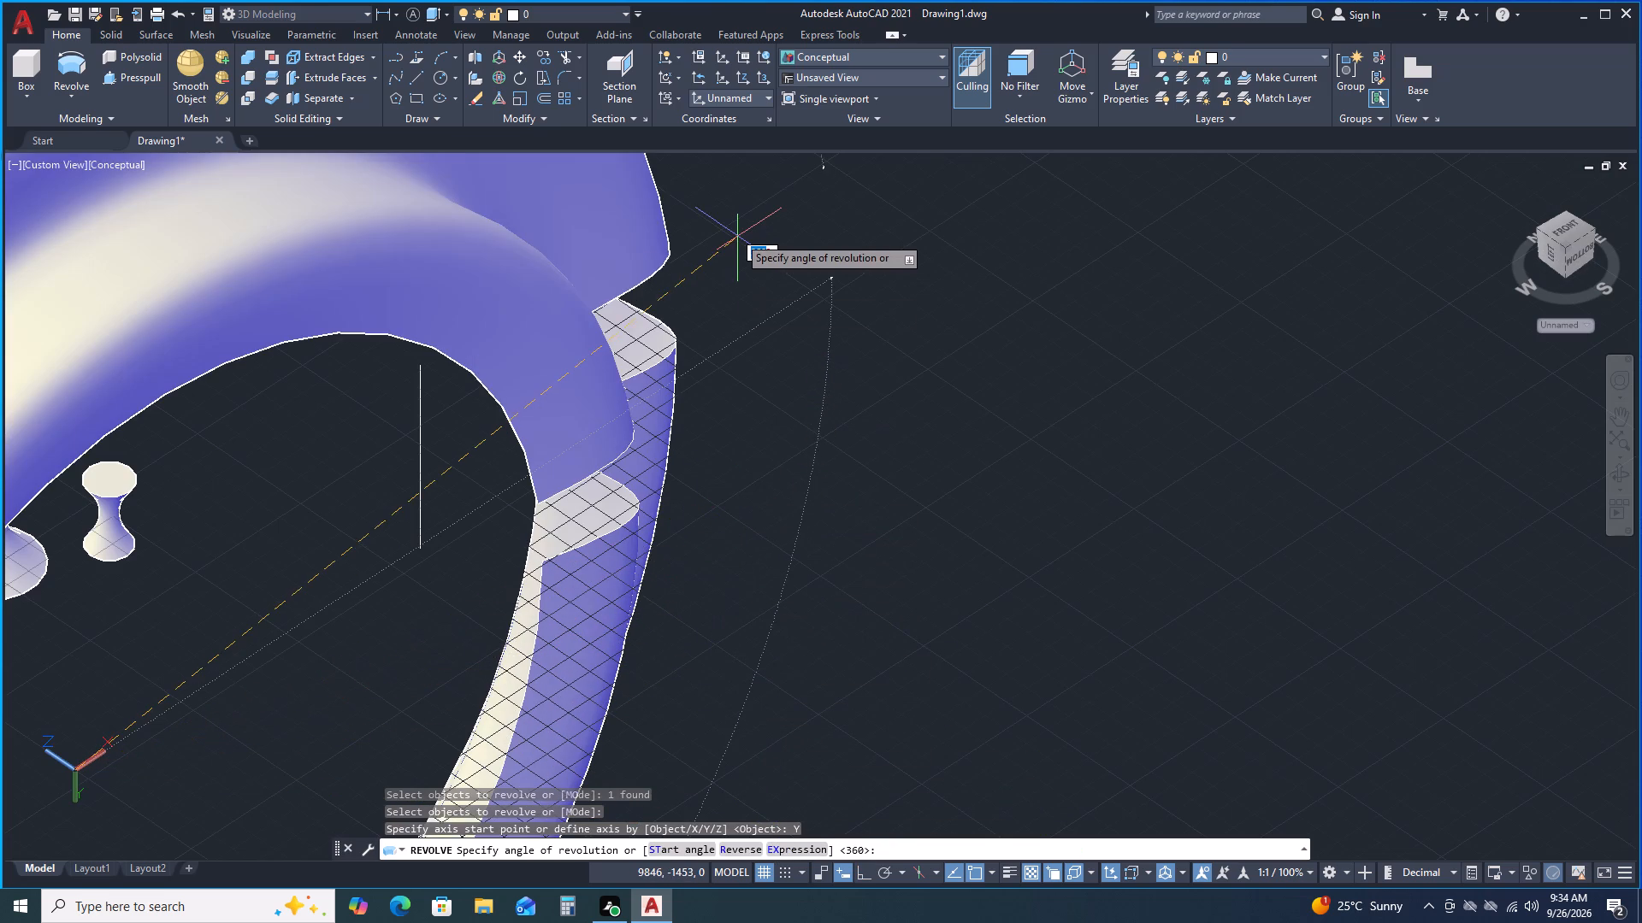
scroll(738, 249, down, 3)
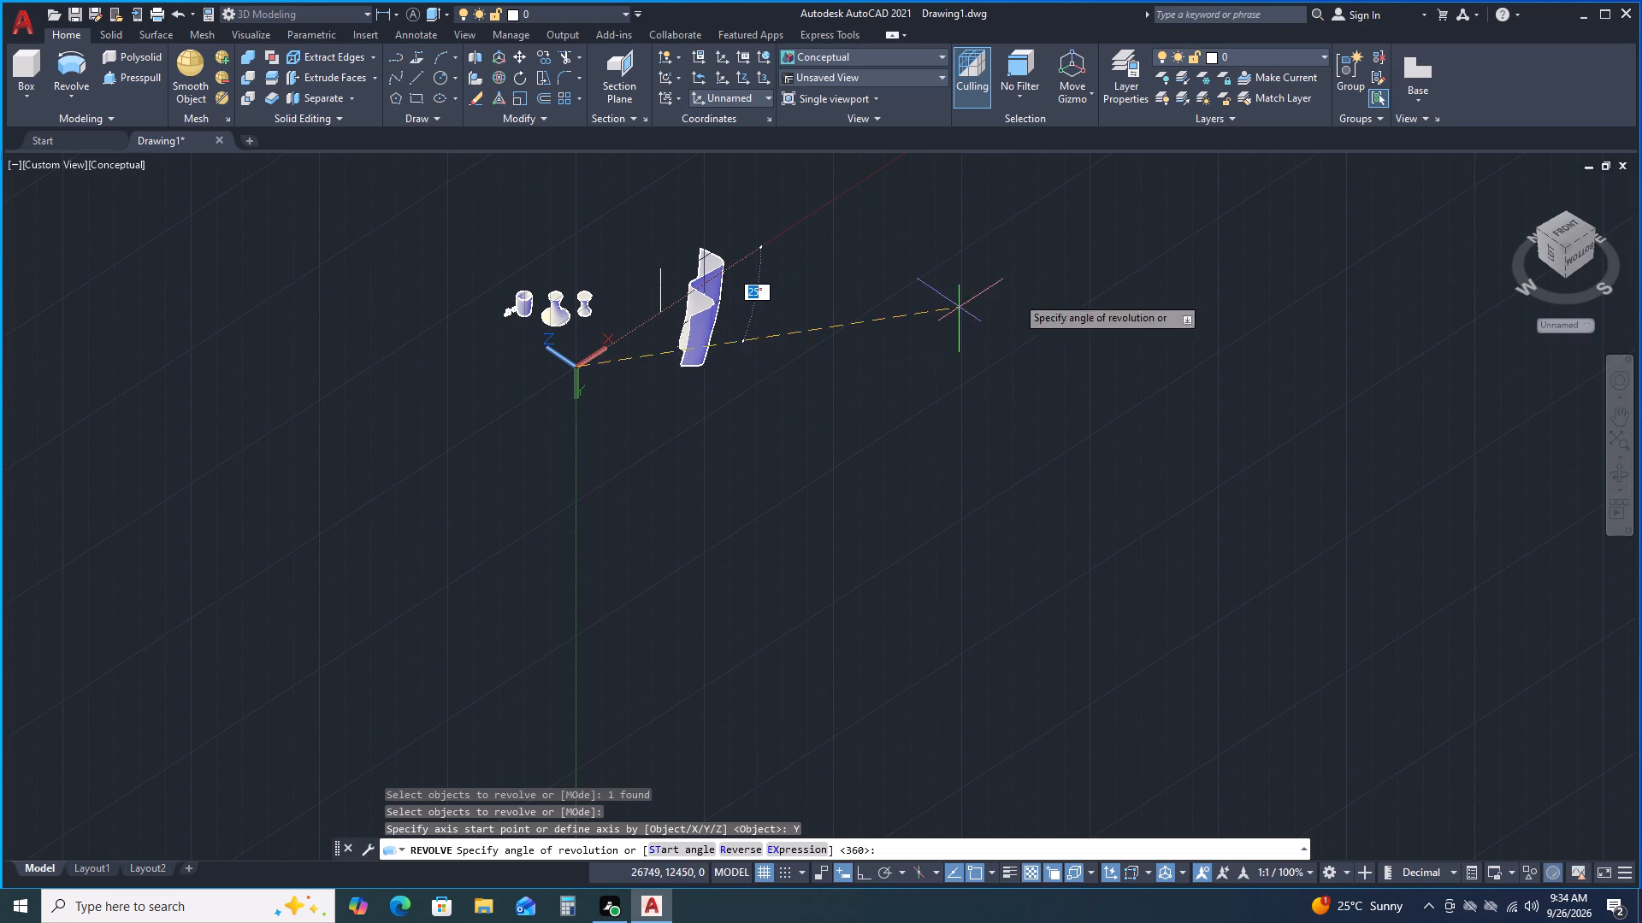
scroll(725, 283, up, 3)
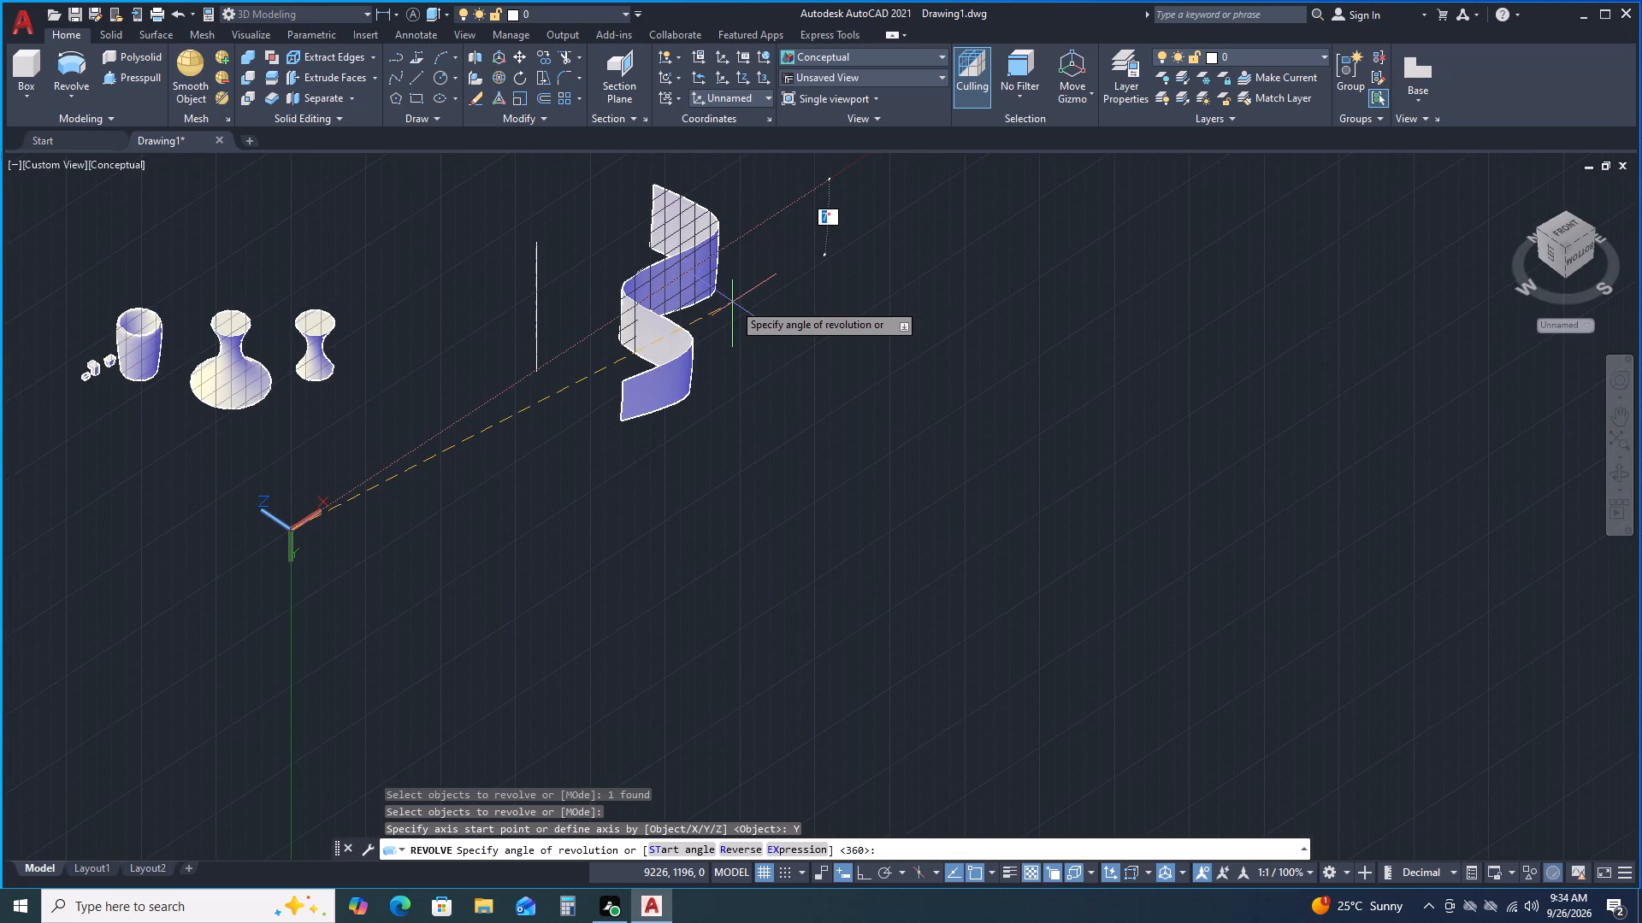
click(733, 303)
Draw four connected Ortho lines beyond the revolved surface: about 1860 mm up, 1240 mm along X, 2420 mm down and 1490 mm back along X.
middle_drag(741, 328, 763, 424)
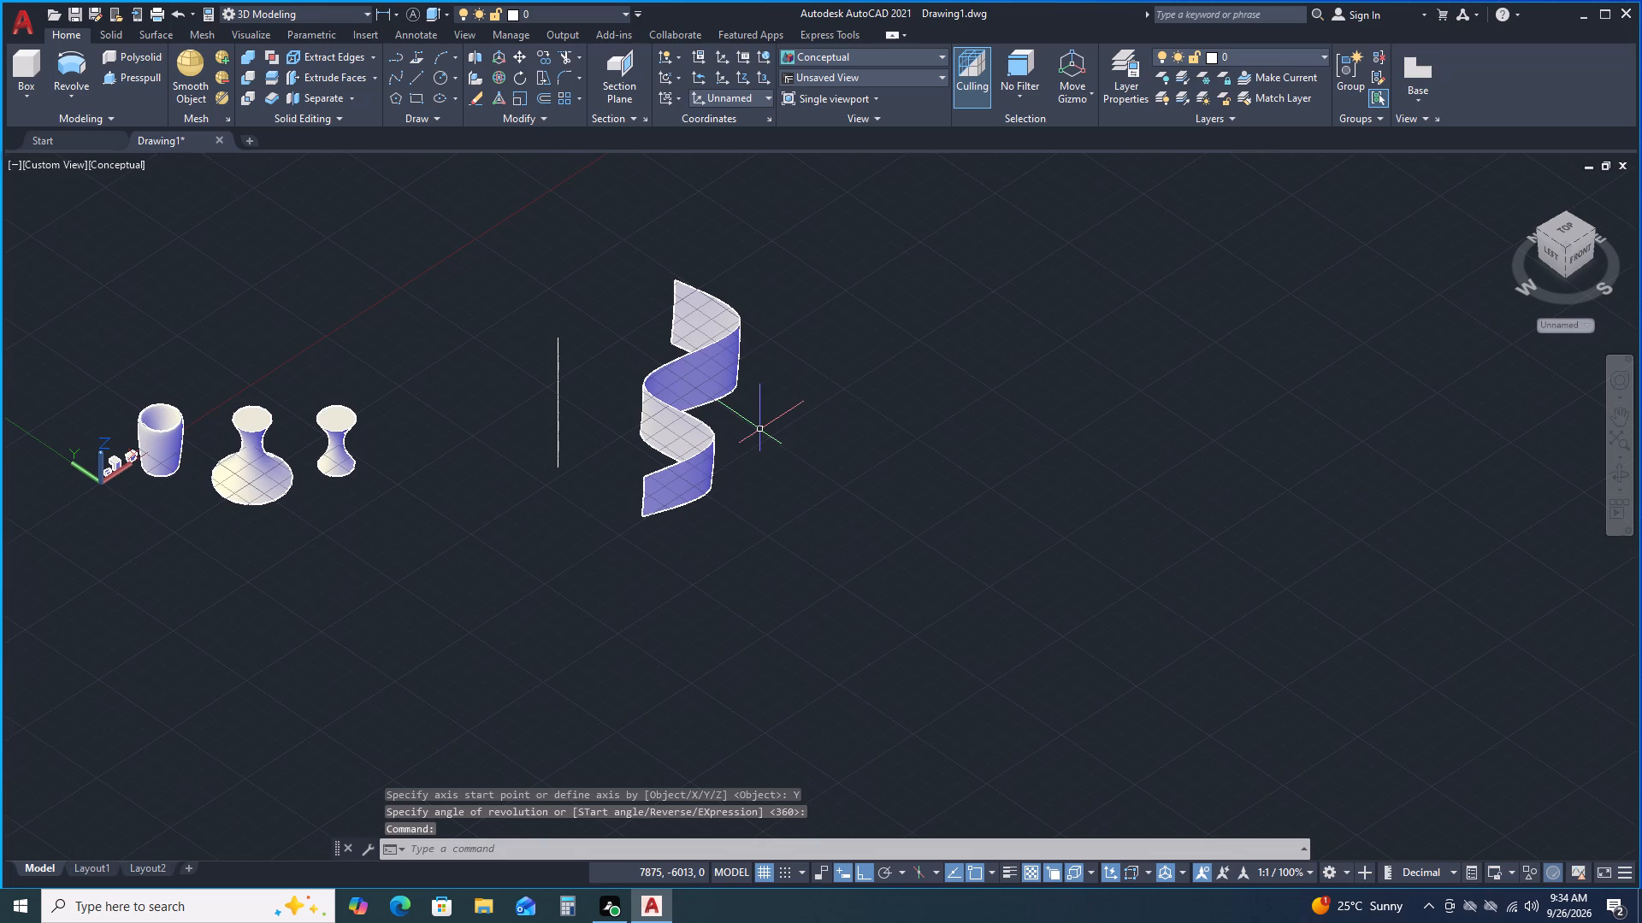
scroll(758, 409, up, 2)
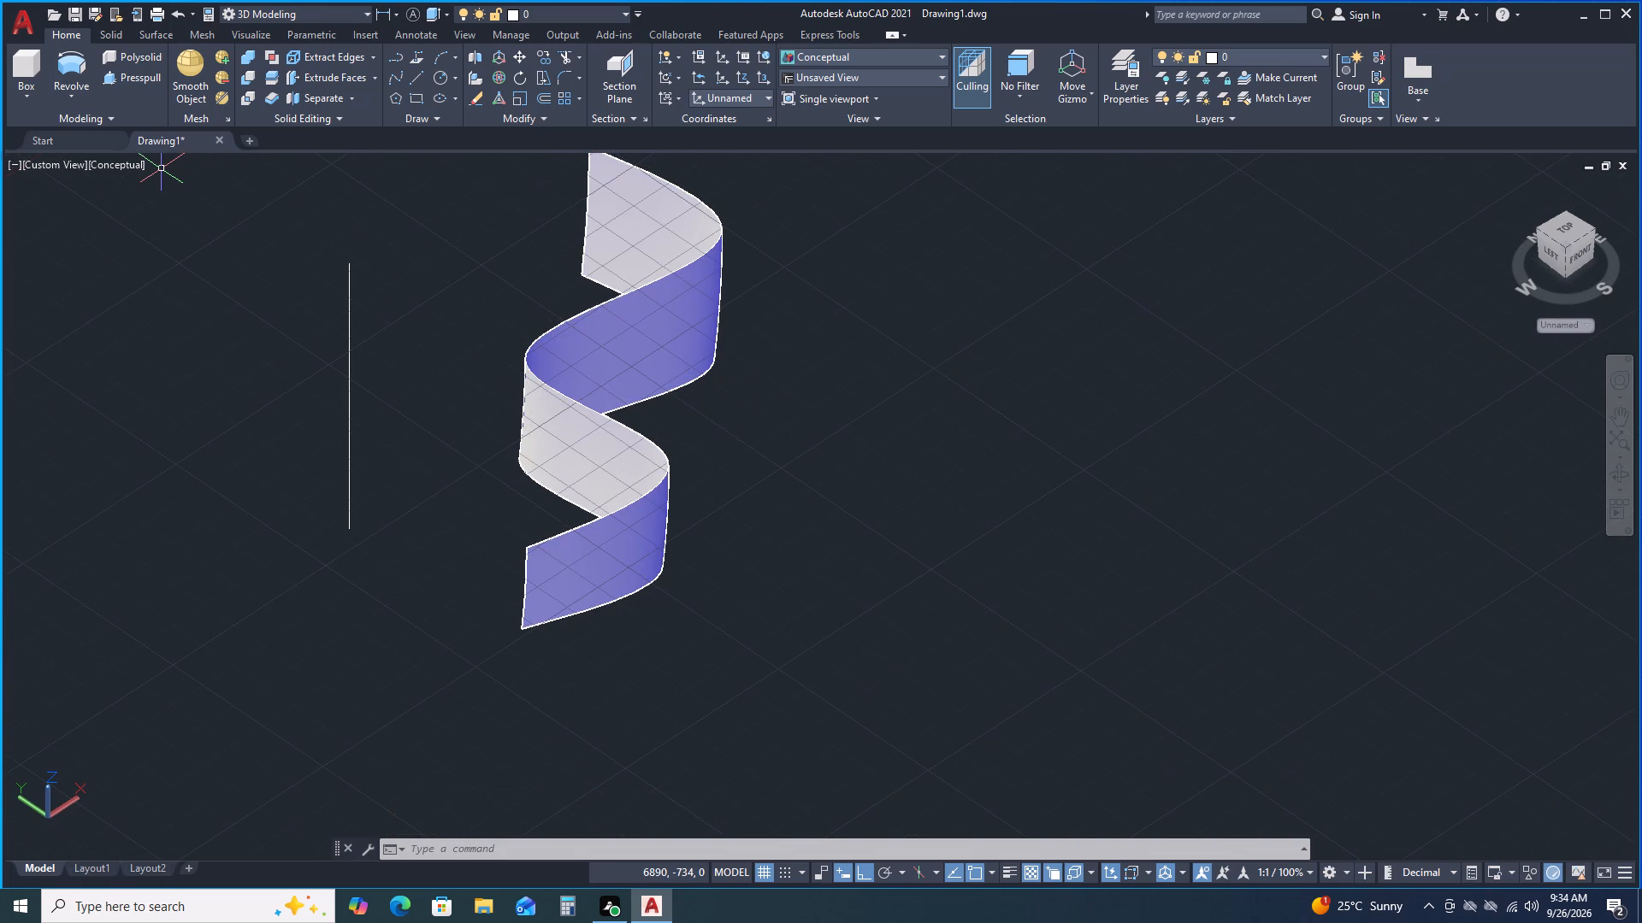
click(419, 78)
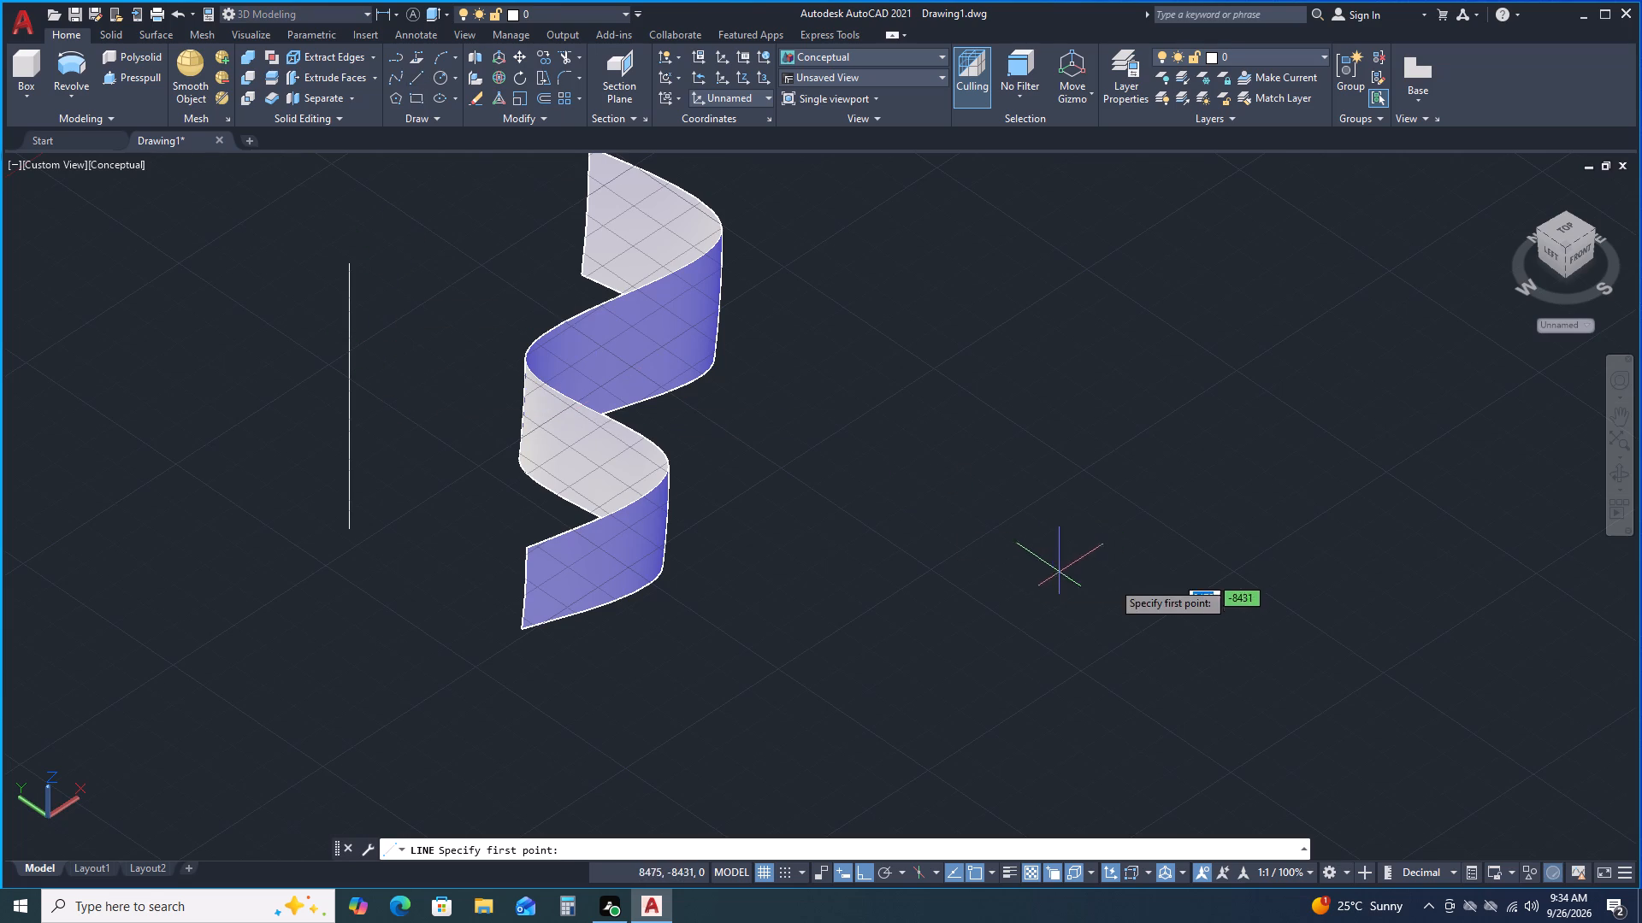
click(1142, 585)
click(1124, 395)
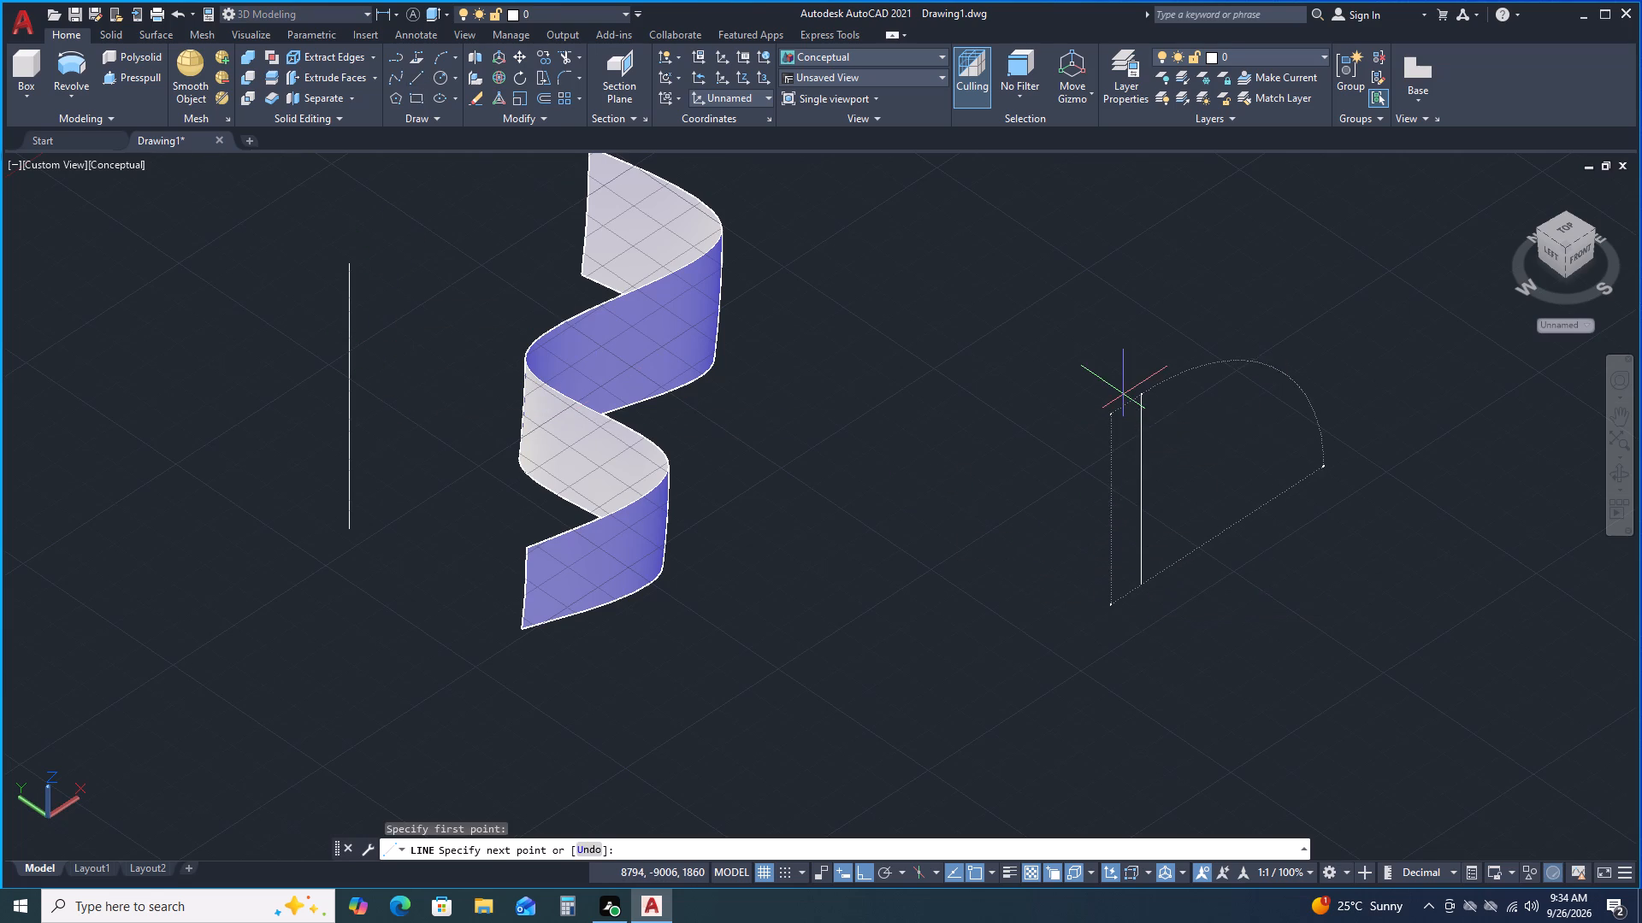
click(1320, 355)
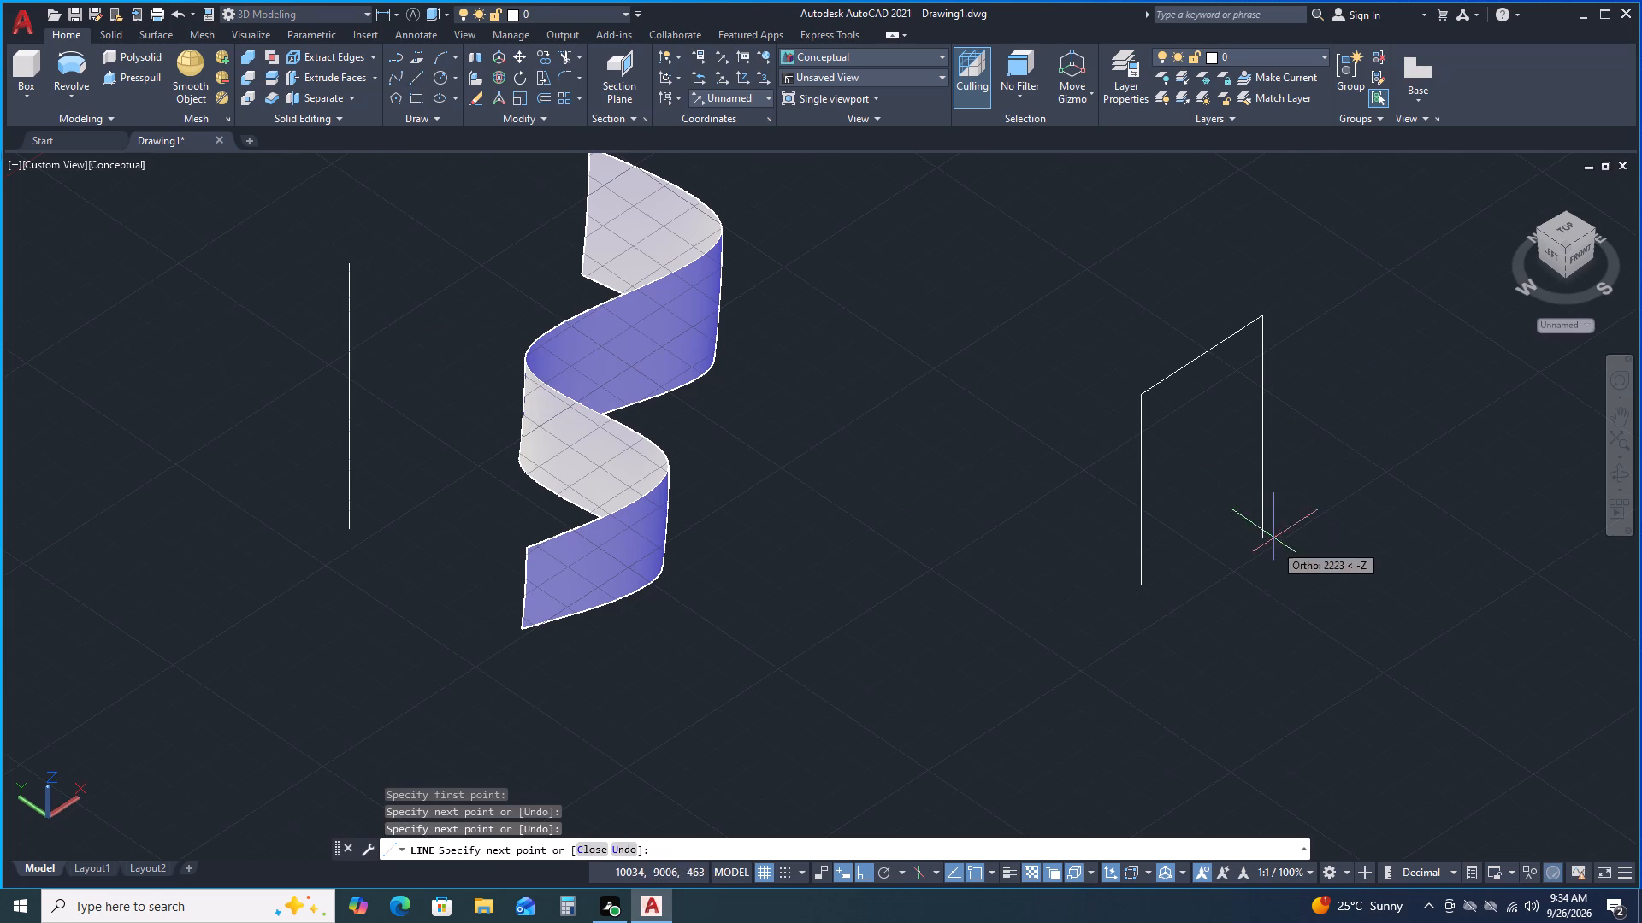
click(1279, 564)
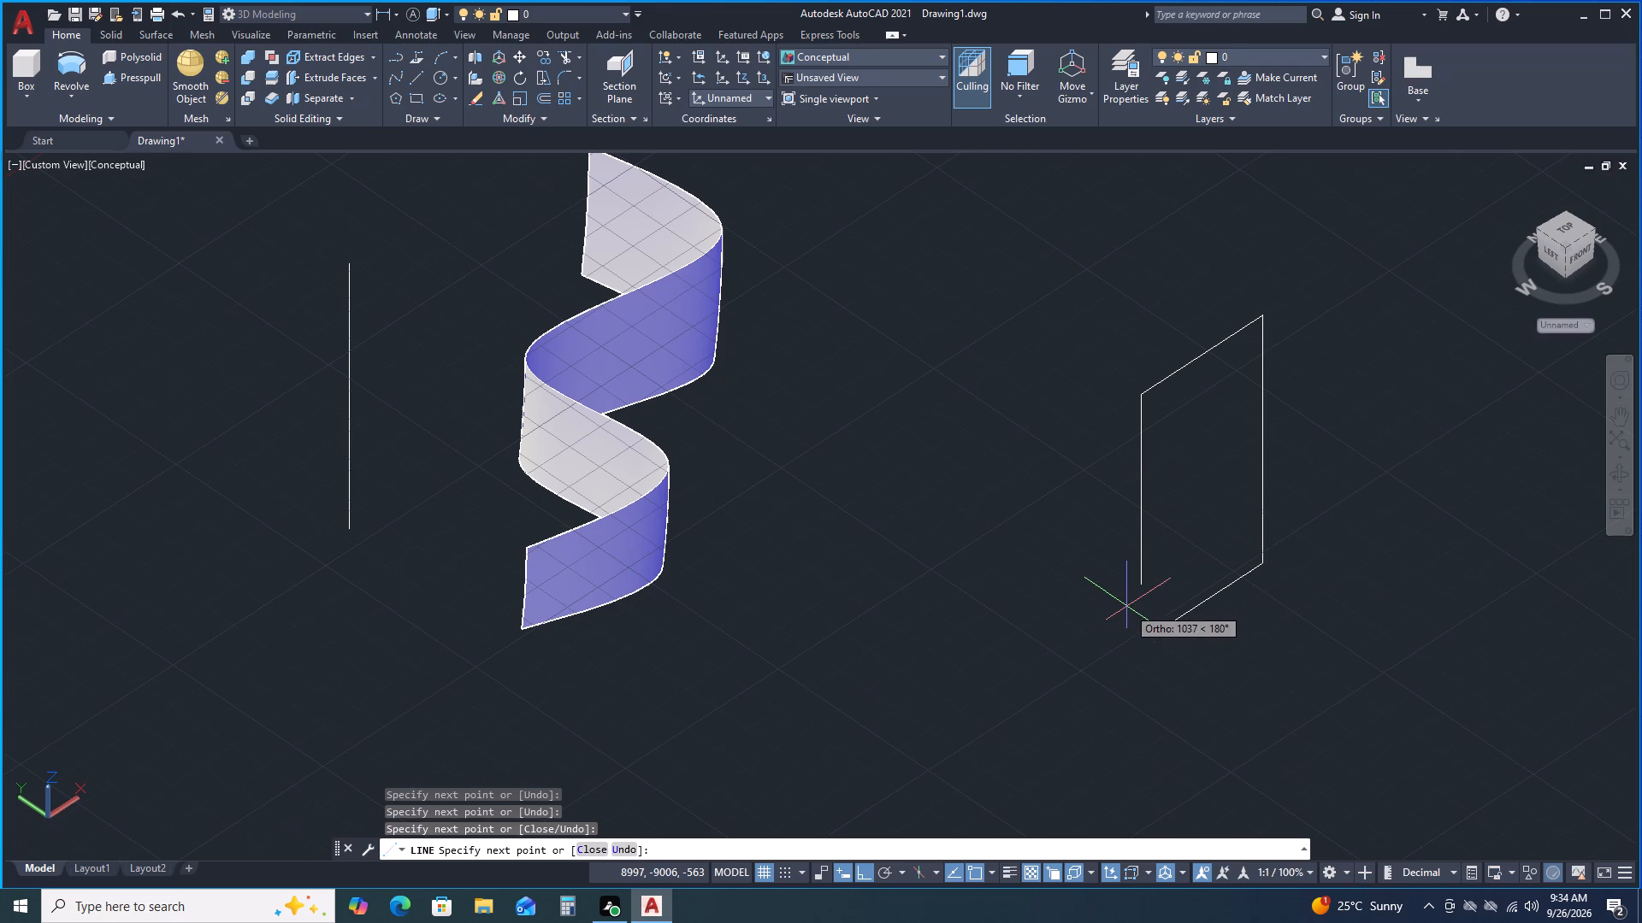
click(1133, 670)
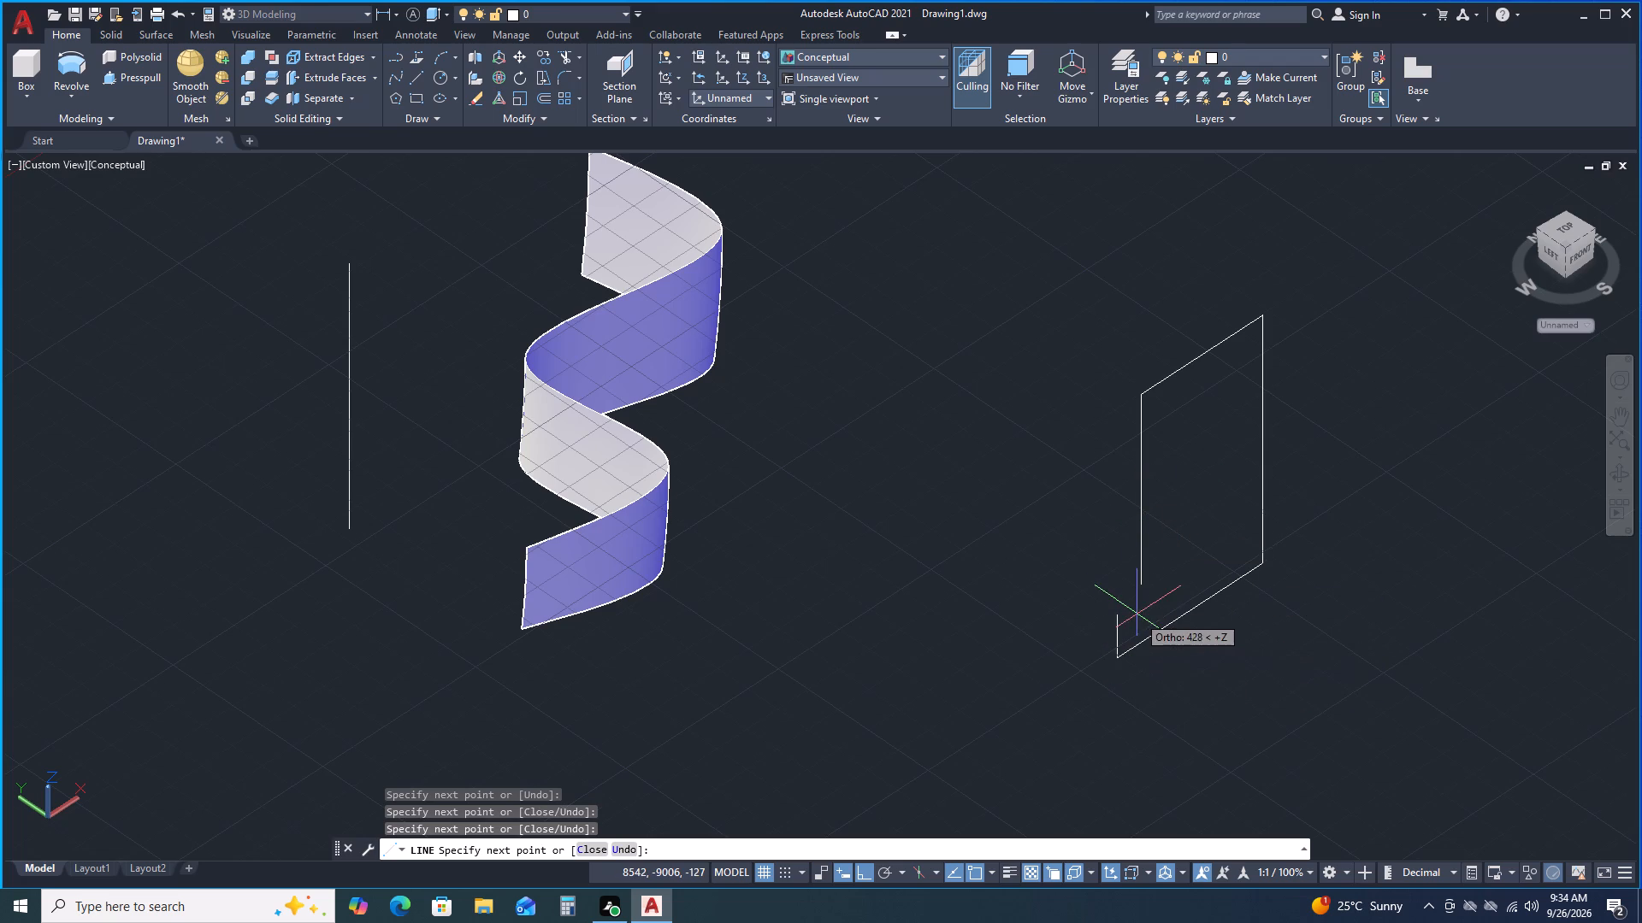
key(space)
Draw an Ortho line about 776 mm straight down from the outline's open upright end, crossing past the bottom line.
key(space)
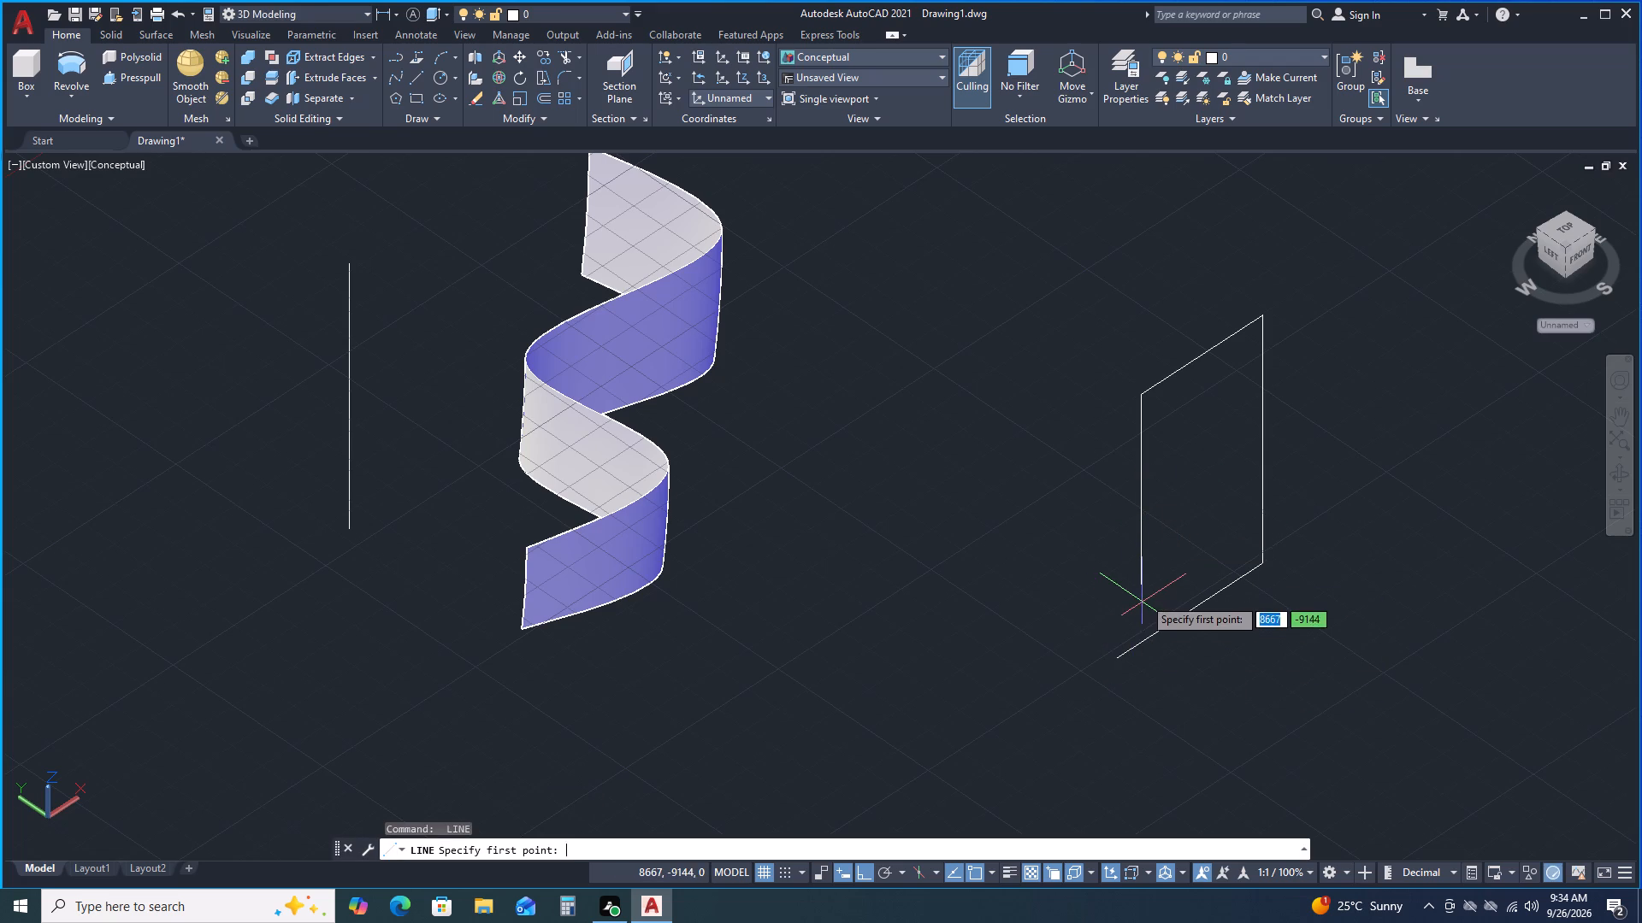
click(1143, 588)
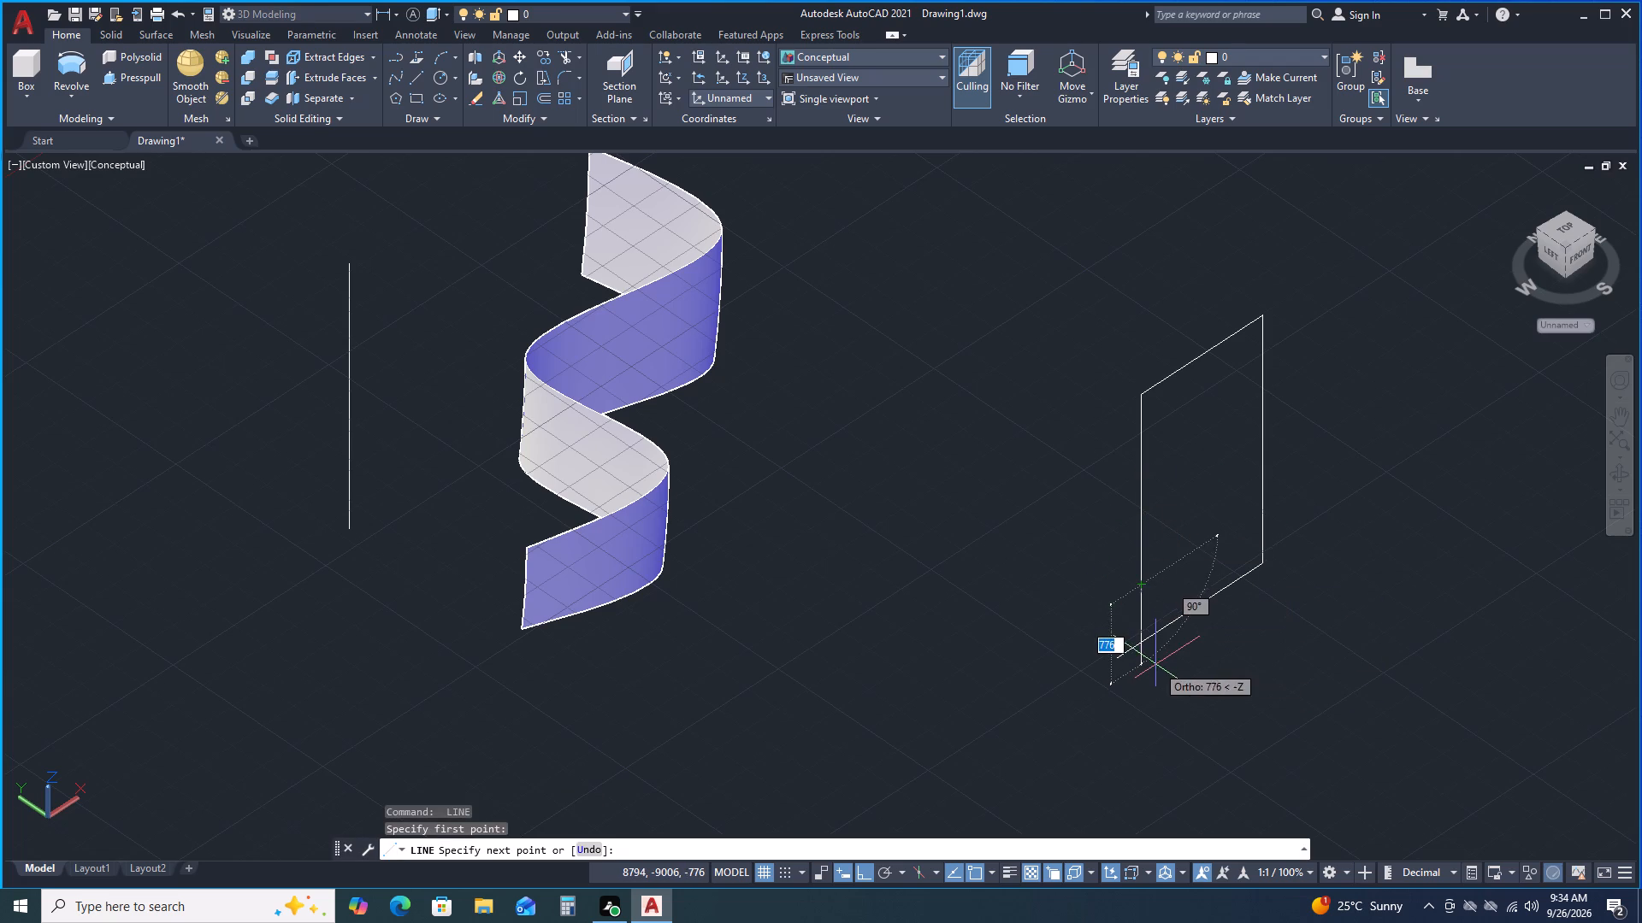
click(1156, 665)
key(space)
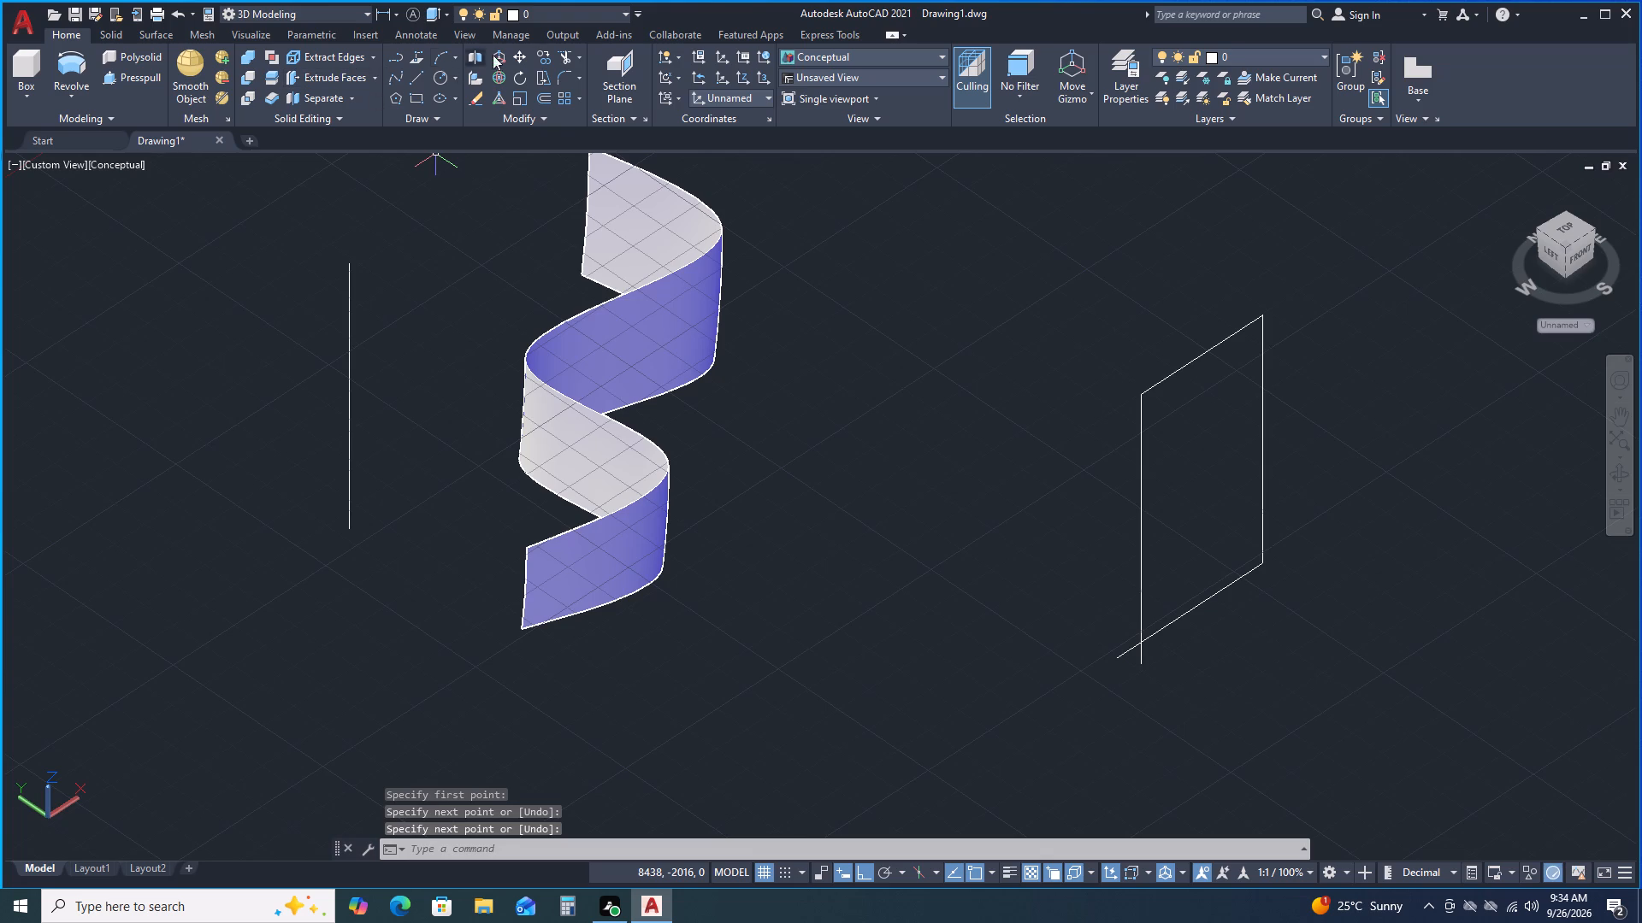
Trim both overhanging line ends at the outline's lower corner where the upright and bottom lines cross.
click(570, 56)
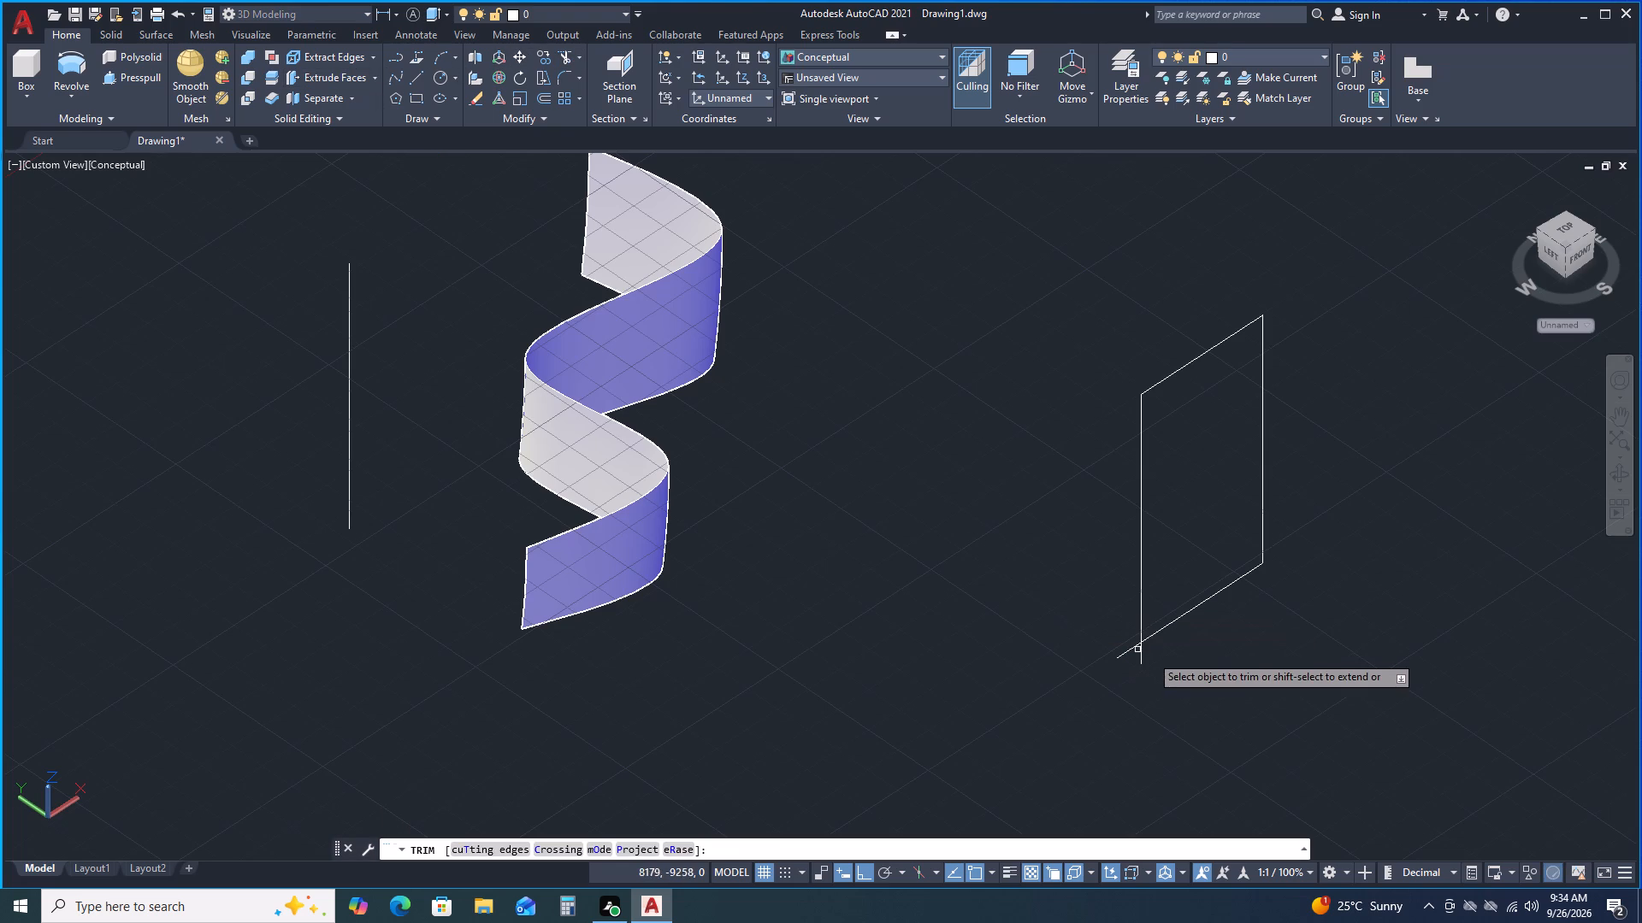
click(1143, 658)
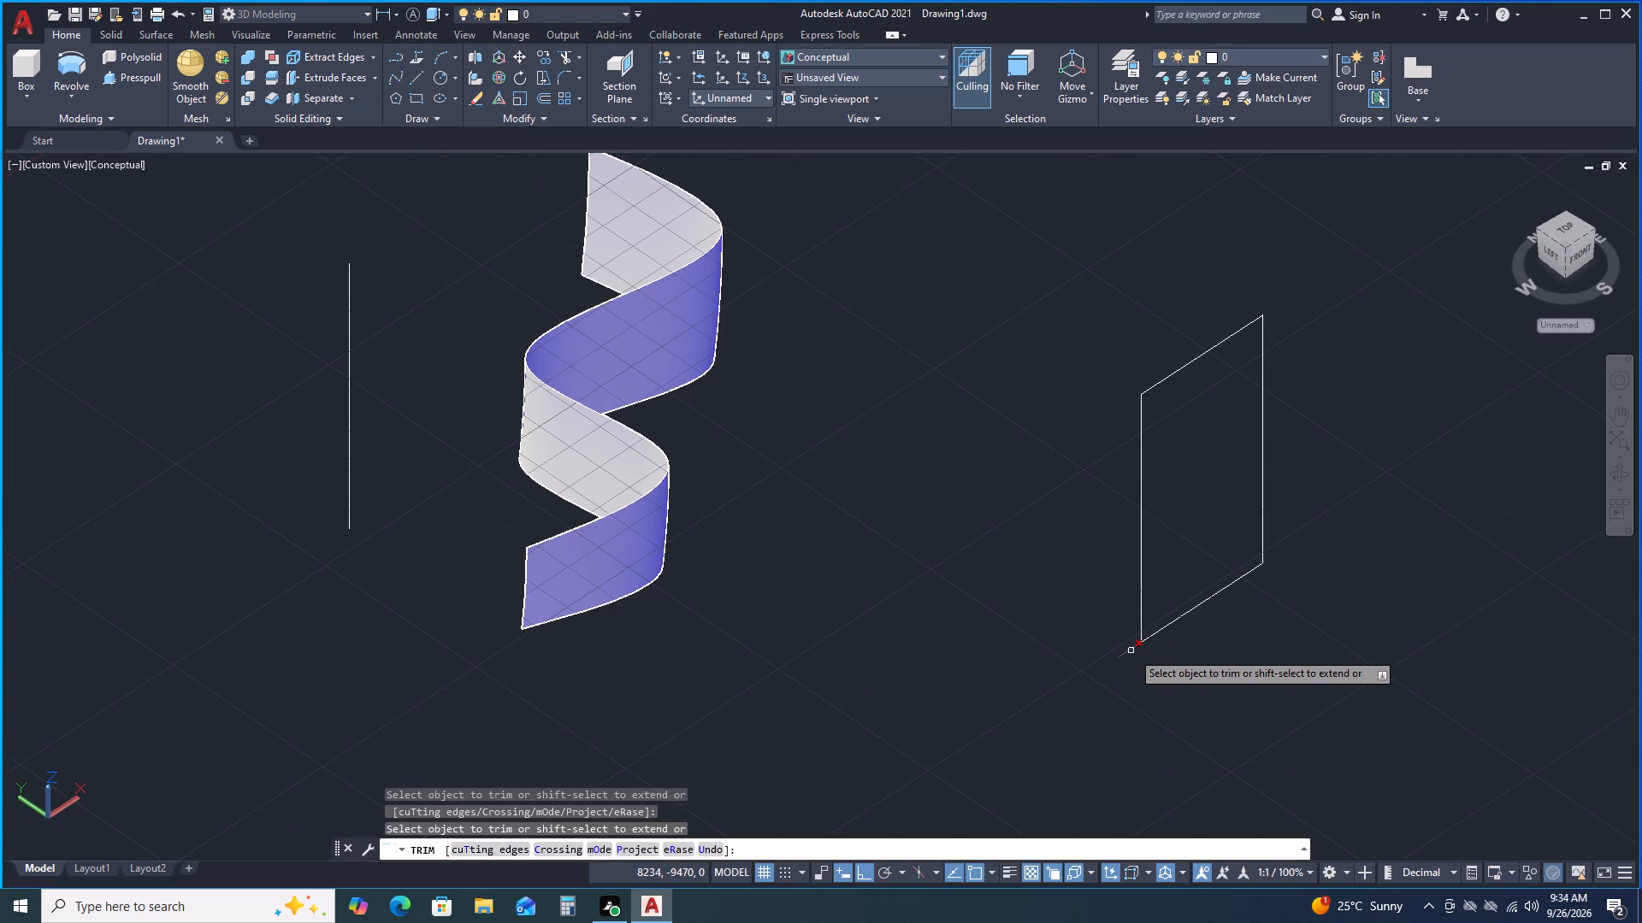
click(1131, 651)
key(space)
Revolve all the lines of the upright four-sided outline about the X axis, picking the angle freehand.
double_click(80, 62)
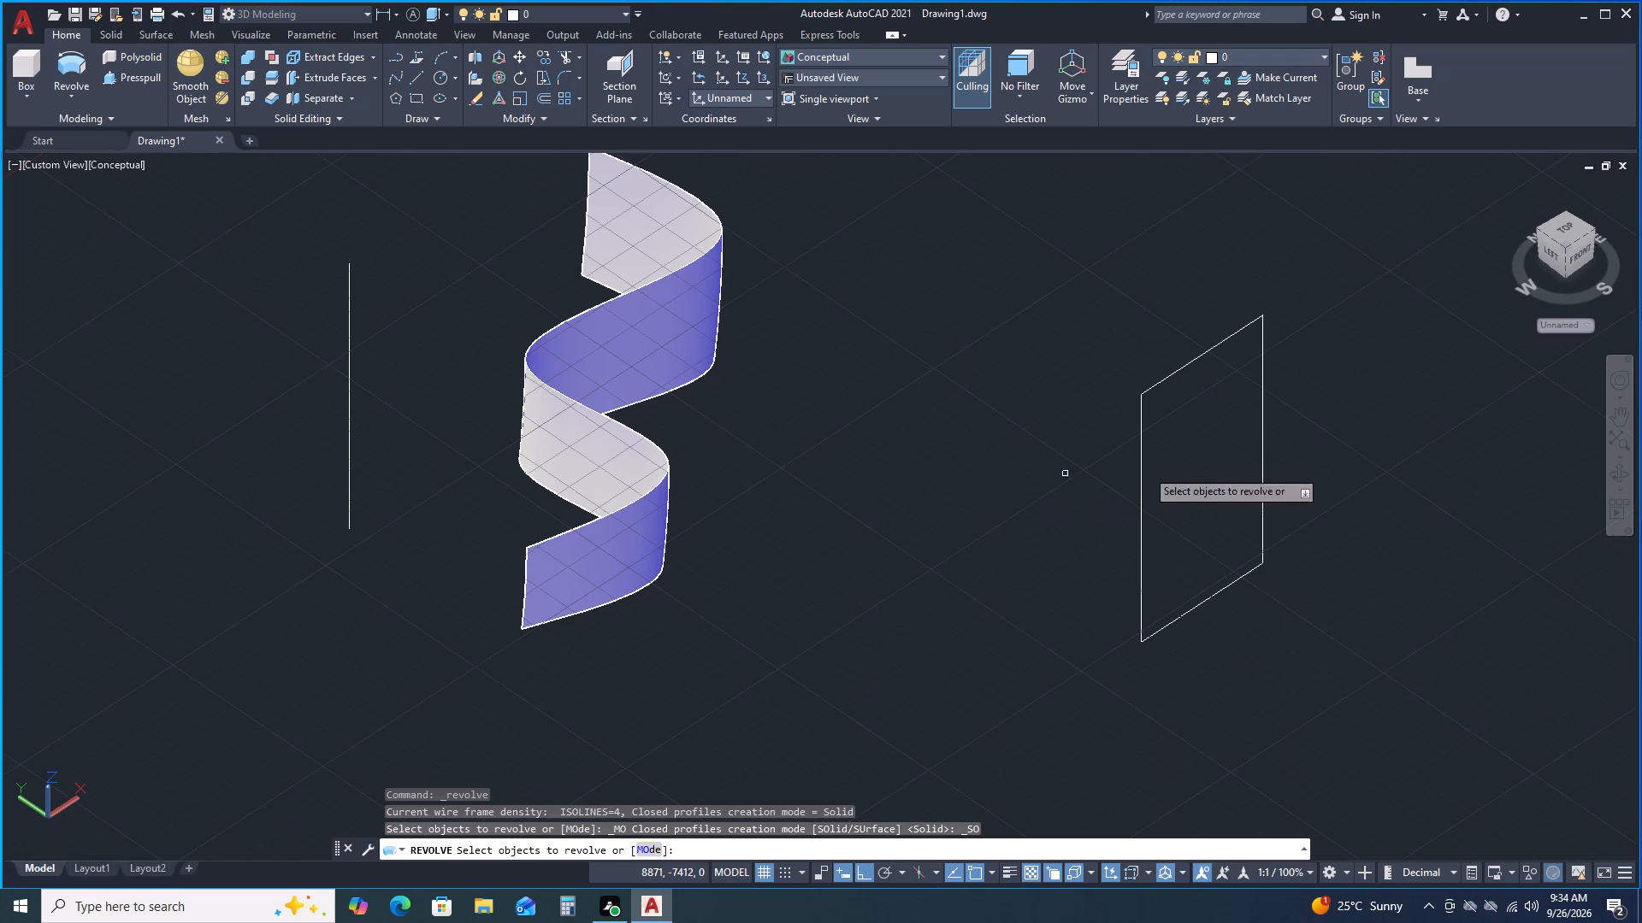
double_click(1284, 632)
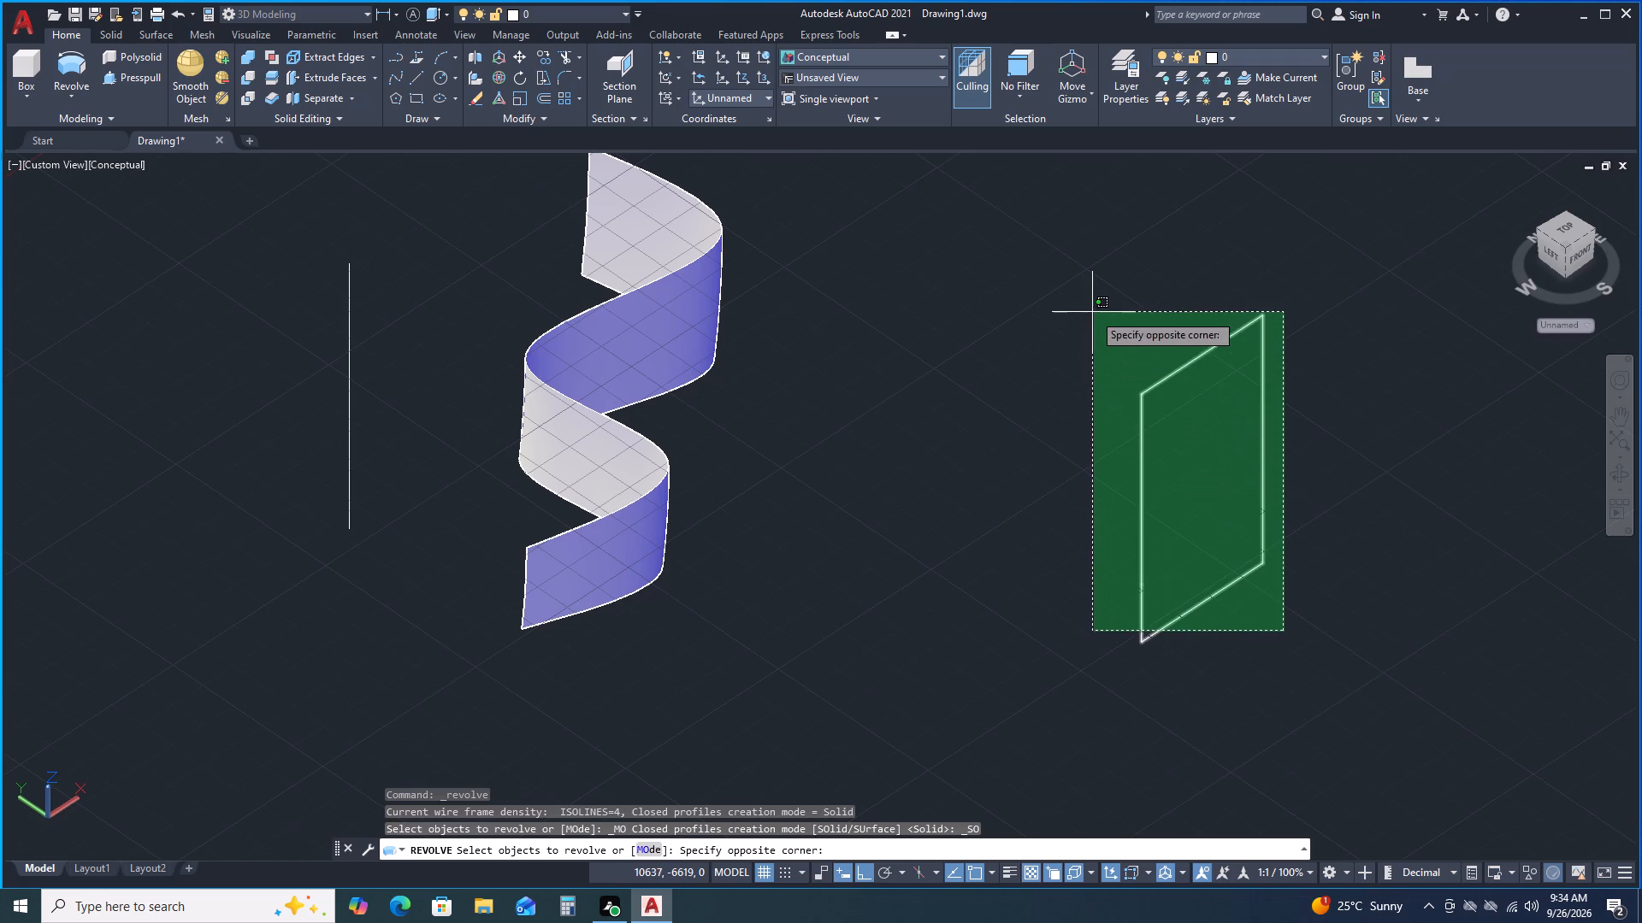
click(1093, 313)
right_click(1093, 313)
click(1141, 326)
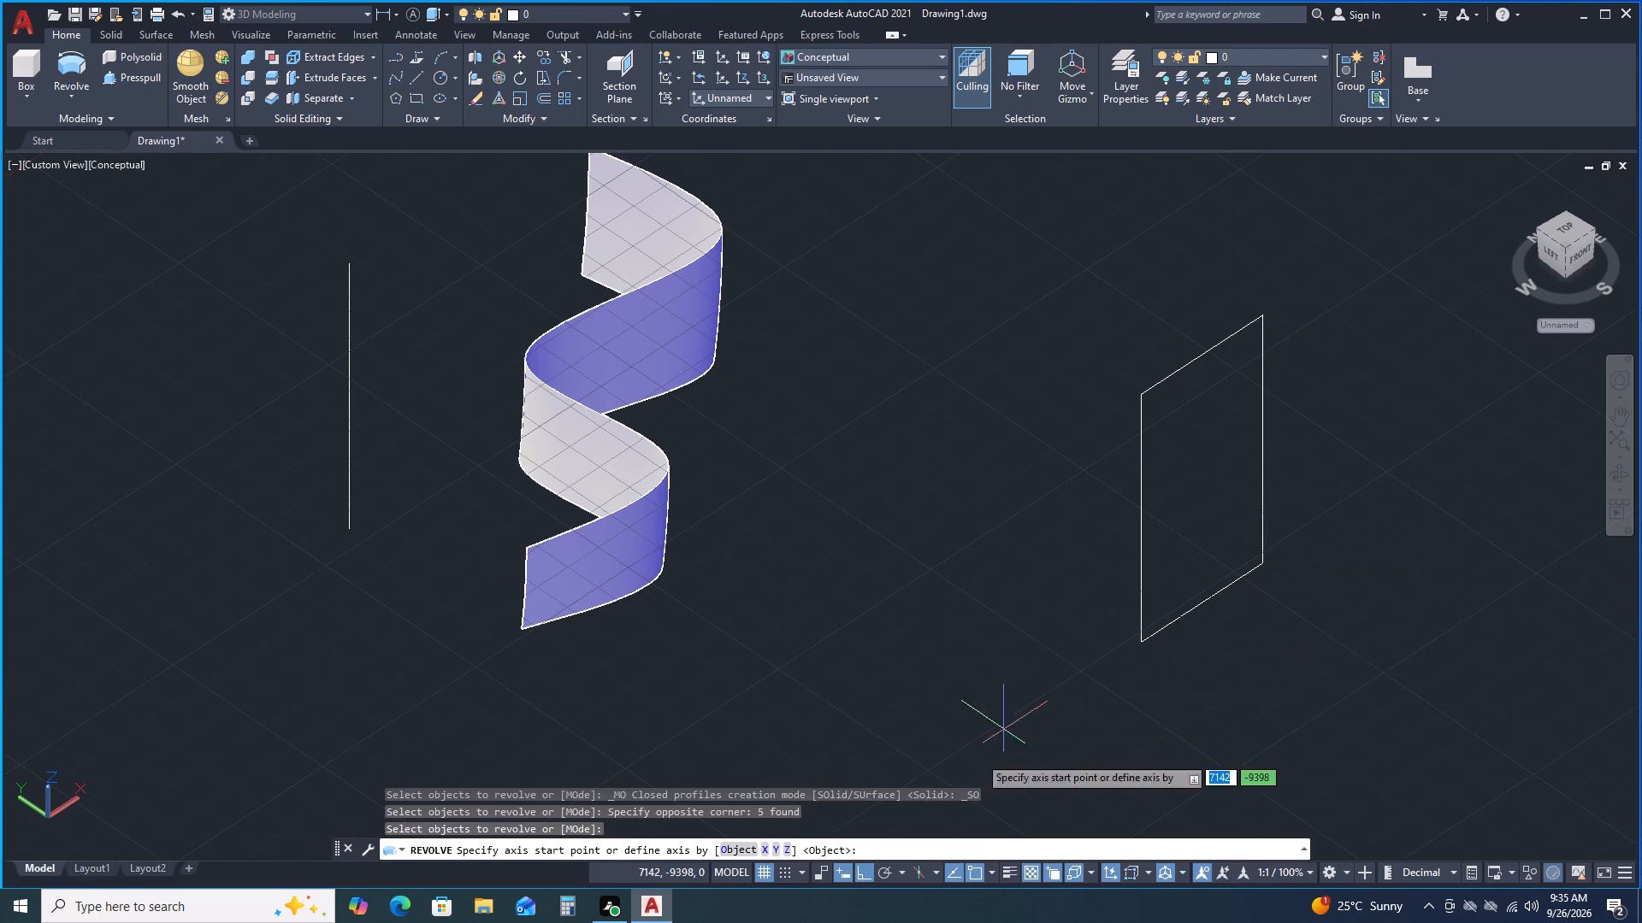
click(765, 850)
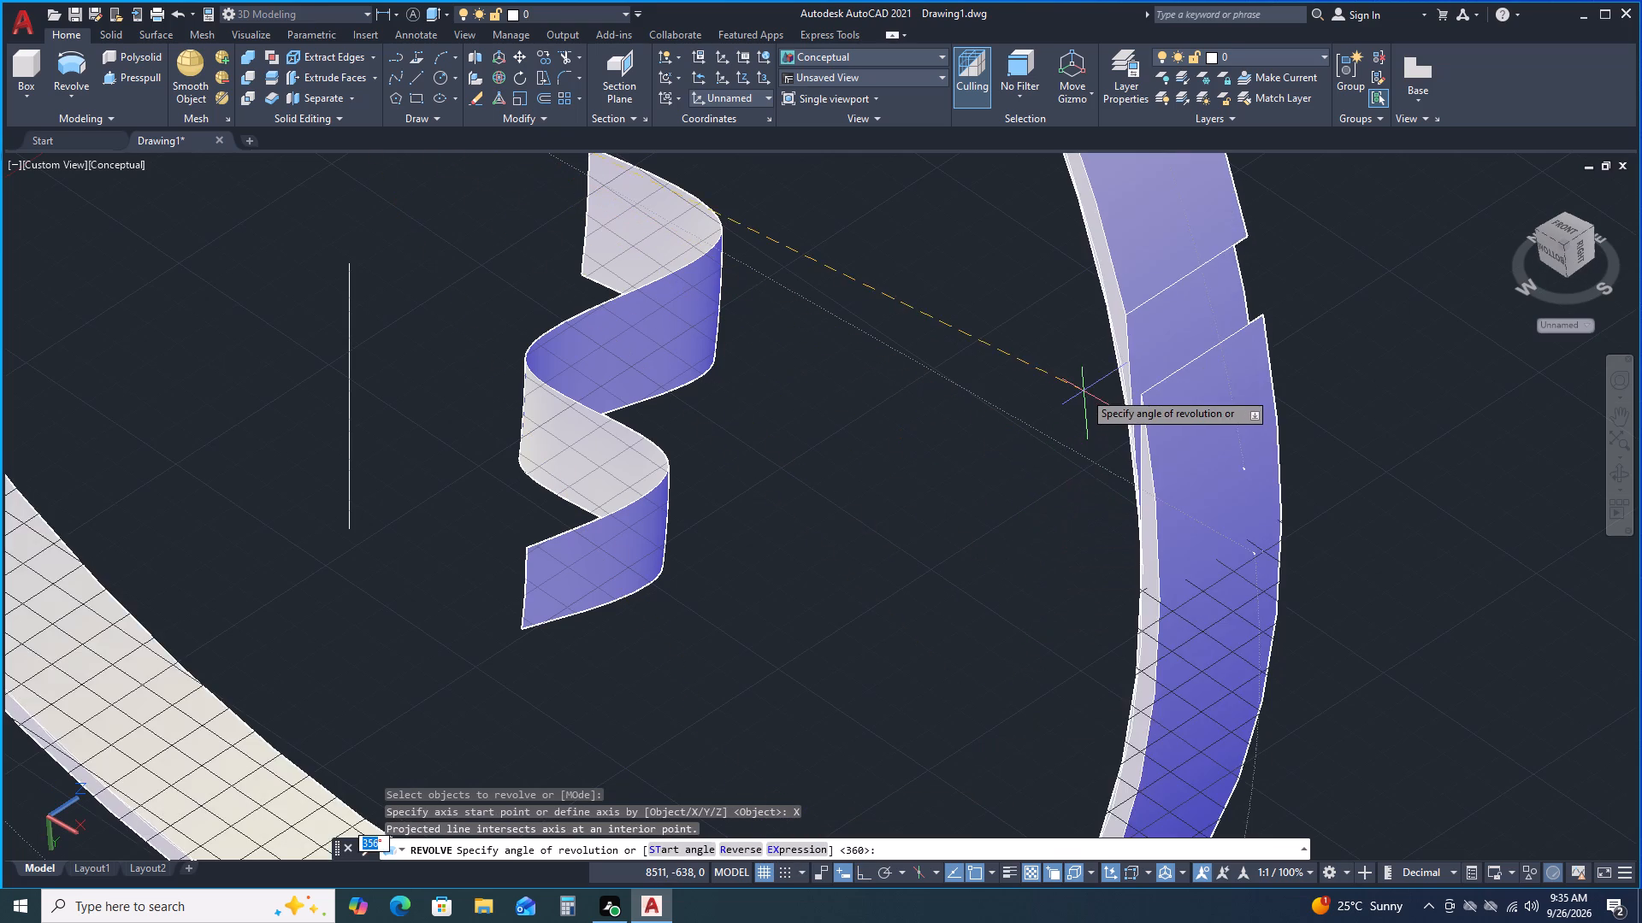
scroll(1084, 391, up, 1)
scroll(1084, 390, down, 1)
scroll(1084, 390, up, 1)
scroll(1084, 390, down, 3)
scroll(1061, 394, up, 1)
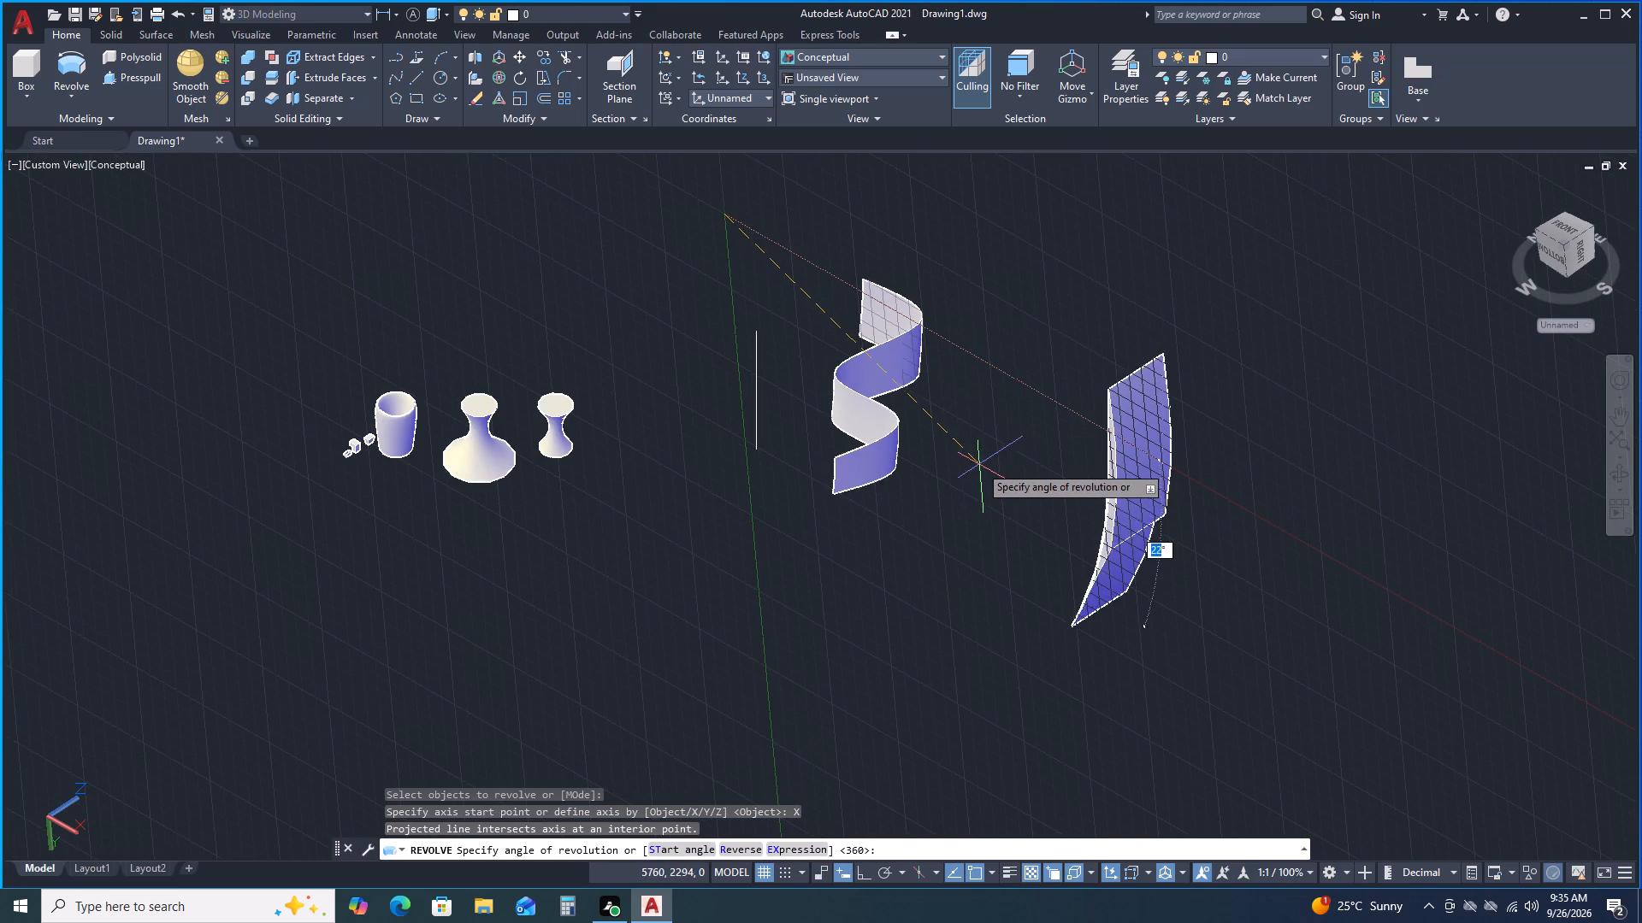
click(1115, 571)
scroll(1174, 503, down, 1)
scroll(1174, 503, up, 2)
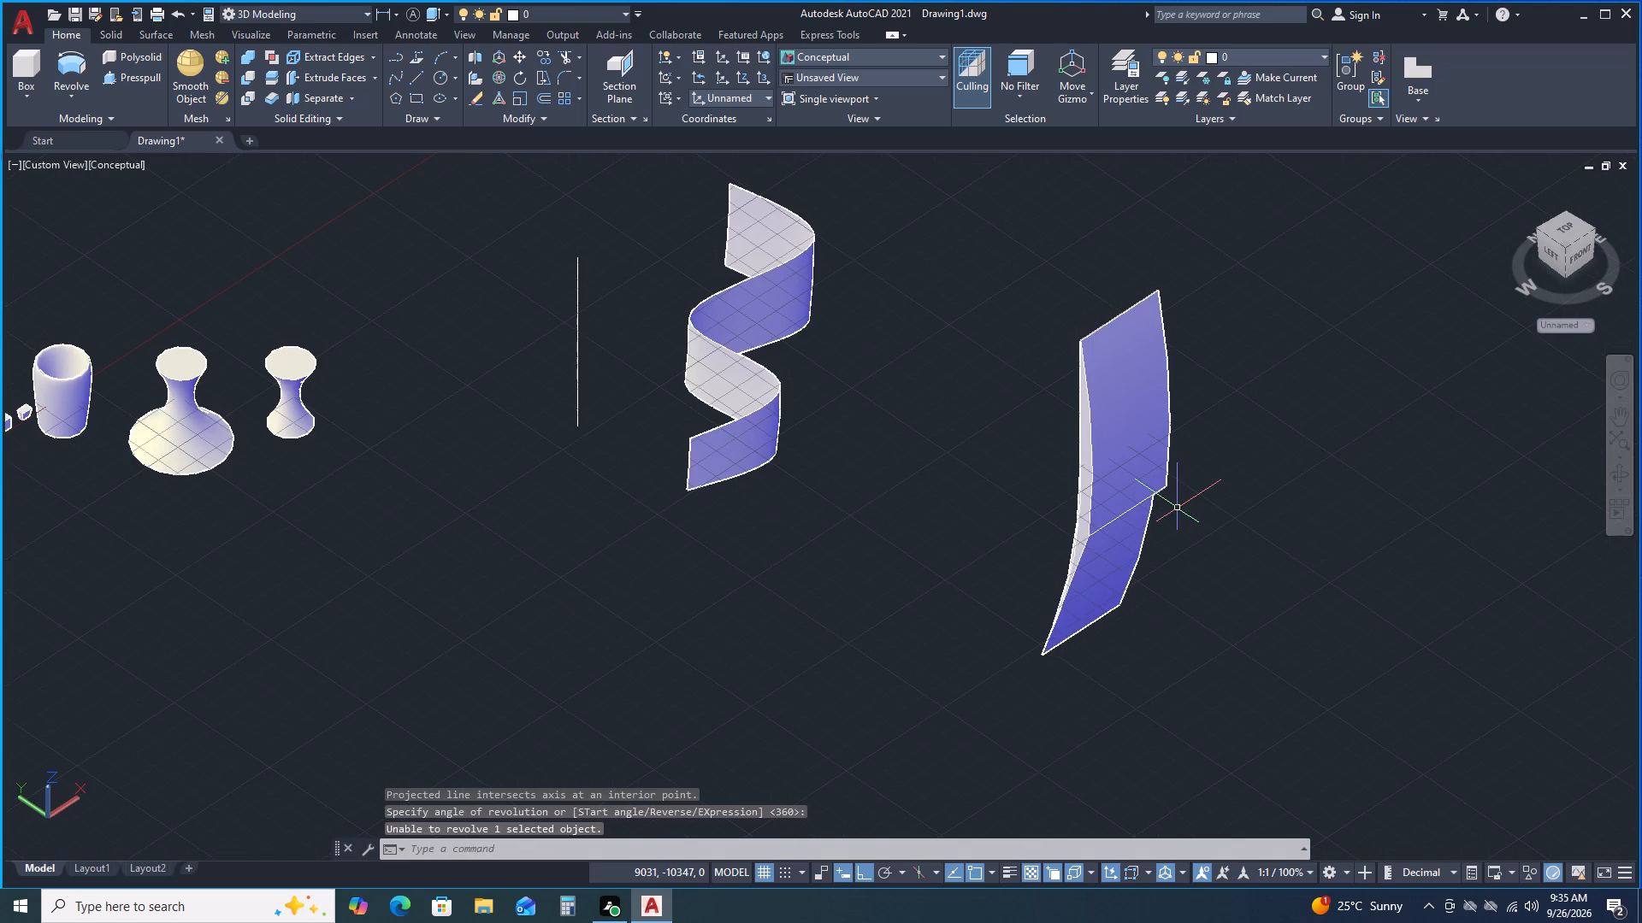
scroll(1167, 482, up, 2)
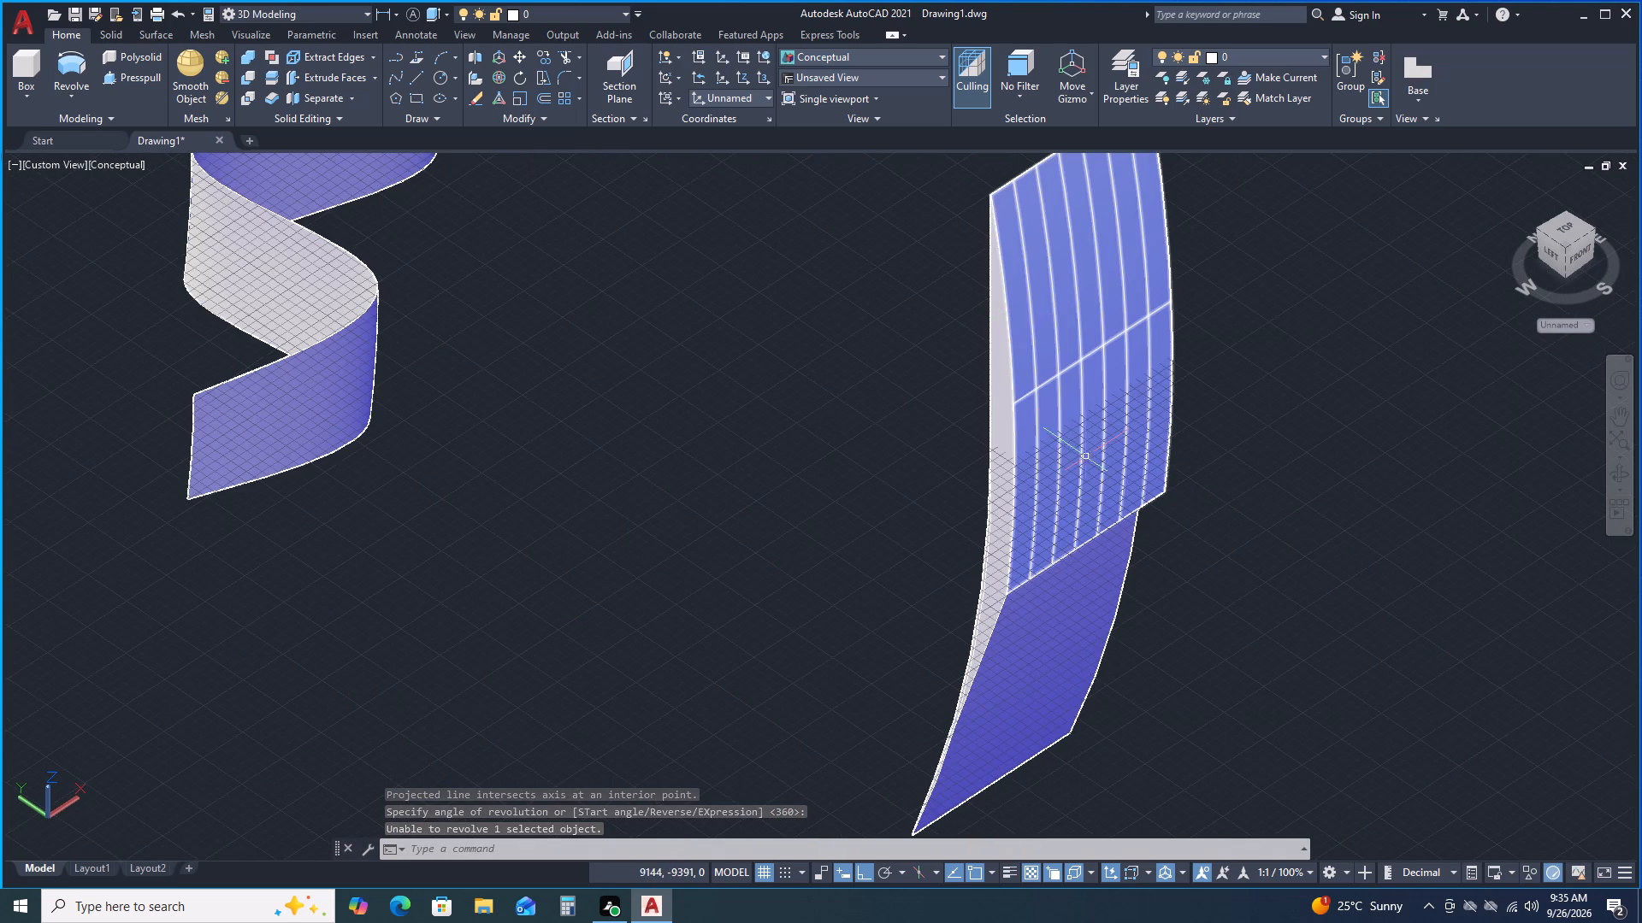
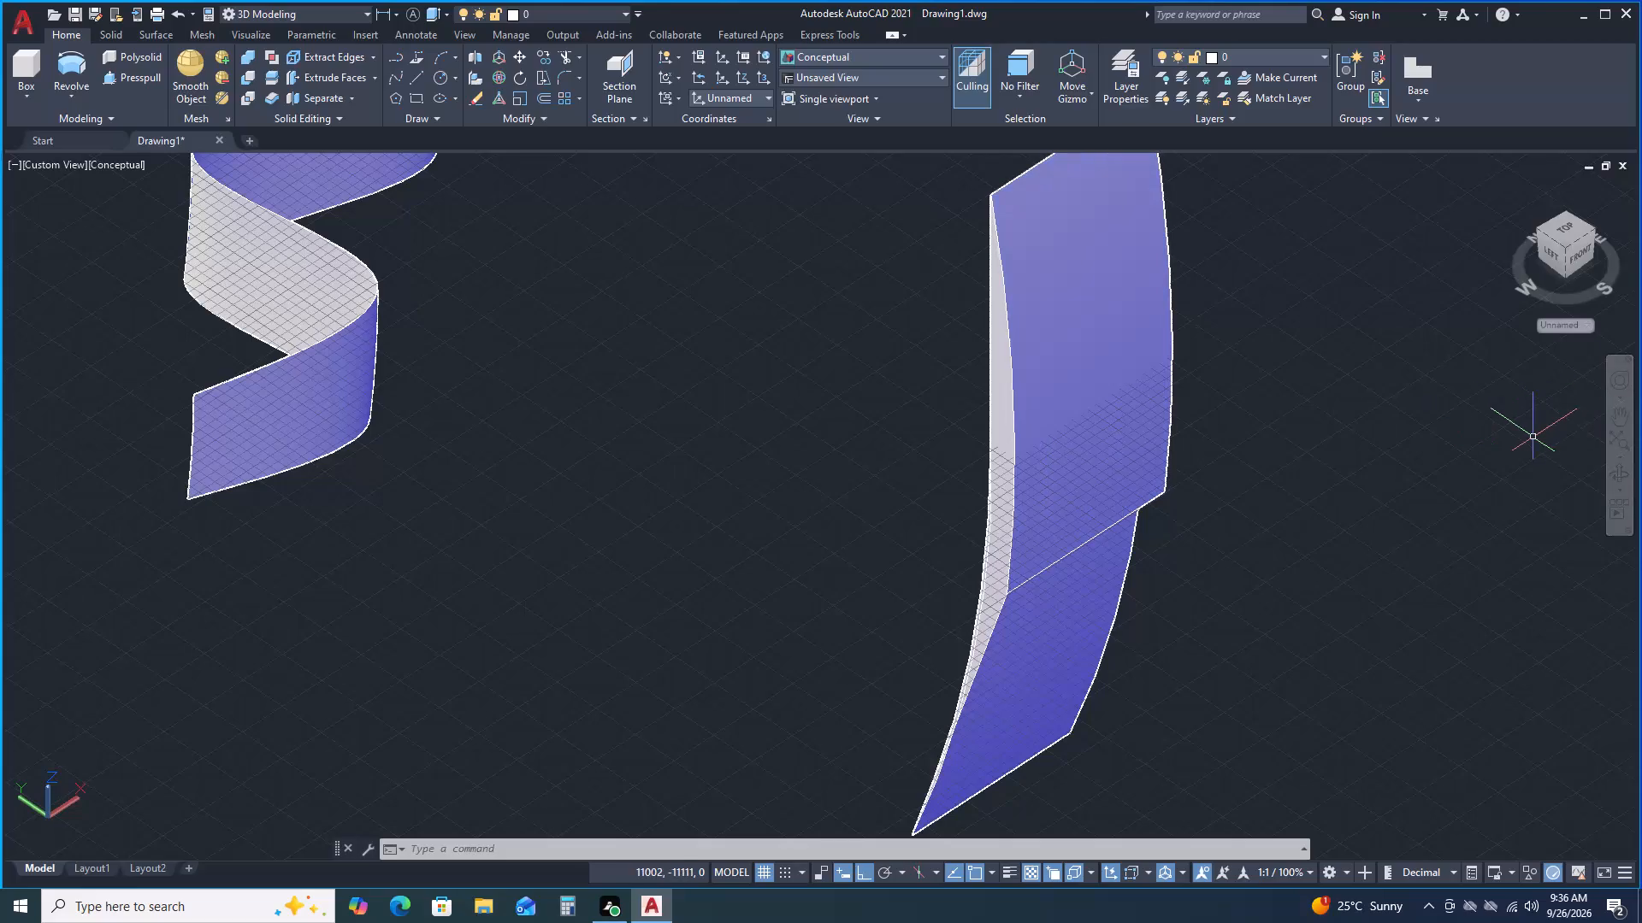
Look over the newly revolved curved surface, the wavy surface and the earlier revolved solids.
scroll(1160, 632, down, 1)
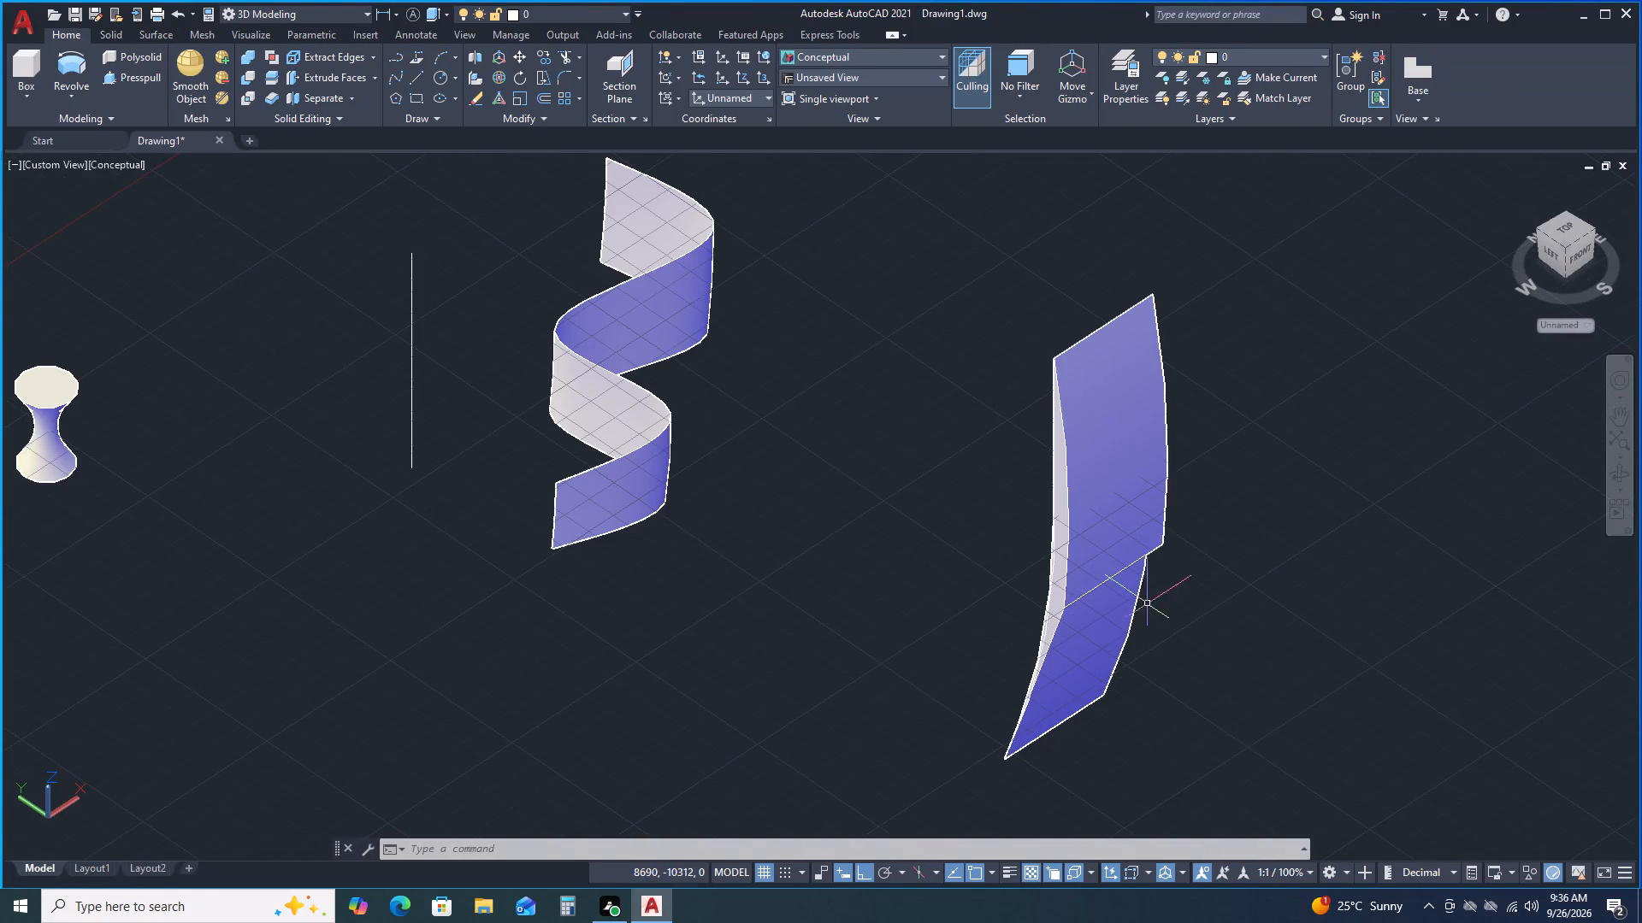
scroll(1012, 573, up, 1)
scroll(1012, 573, down, 1)
scroll(638, 608, up, 1)
scroll(637, 608, down, 1)
middle_drag(704, 619, 937, 580)
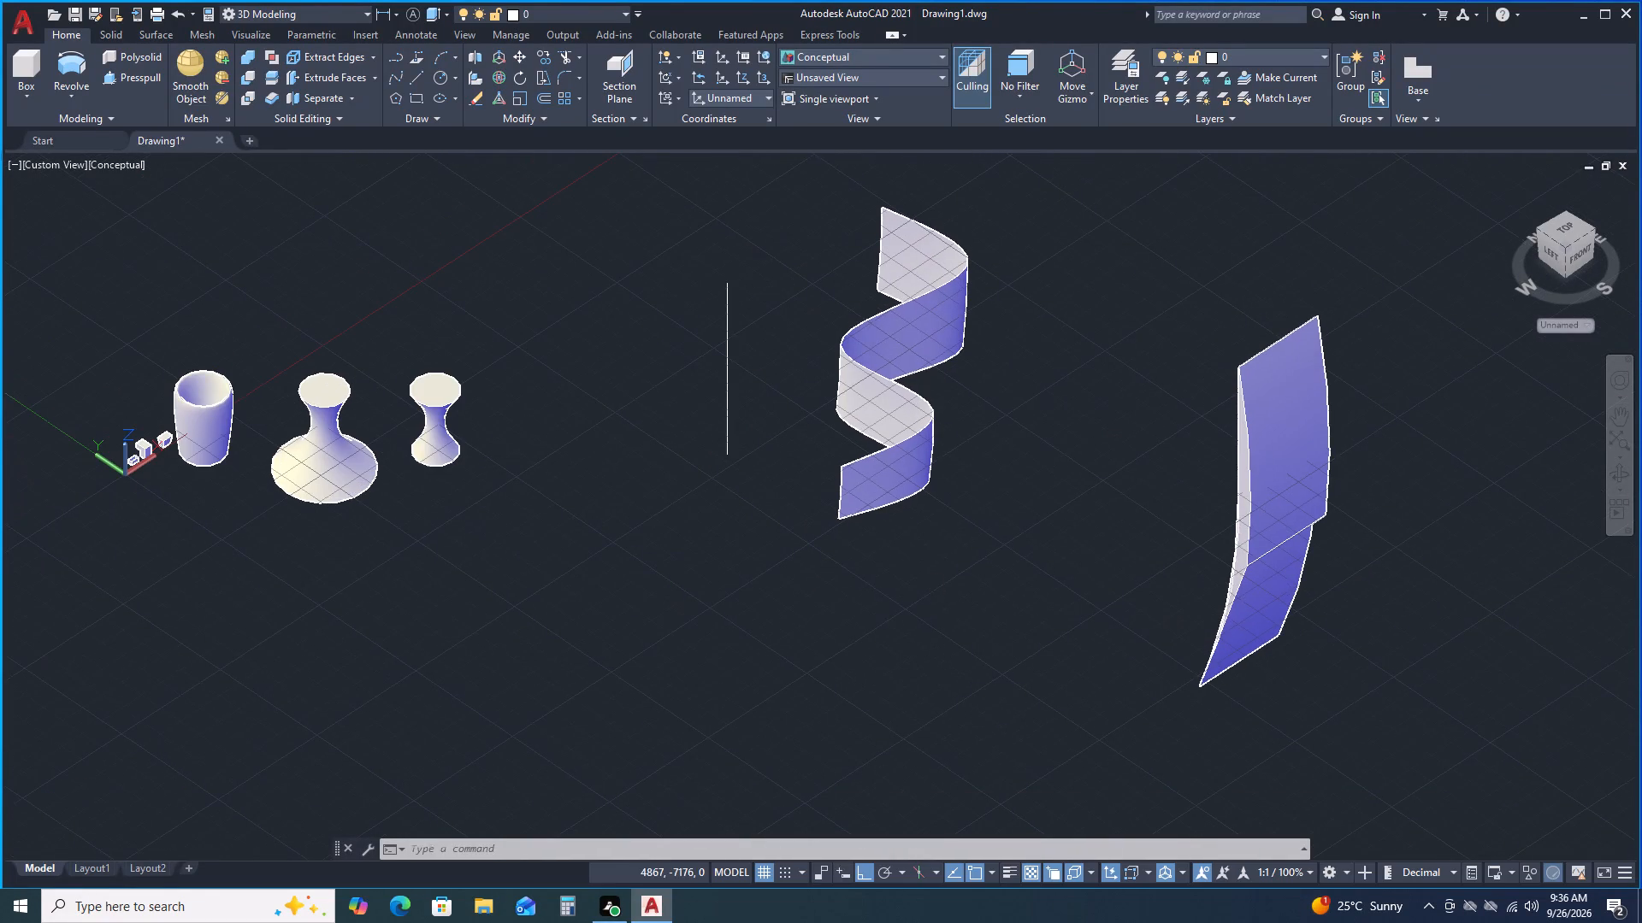
scroll(257, 437, up, 3)
middle_drag(292, 419, 530, 405)
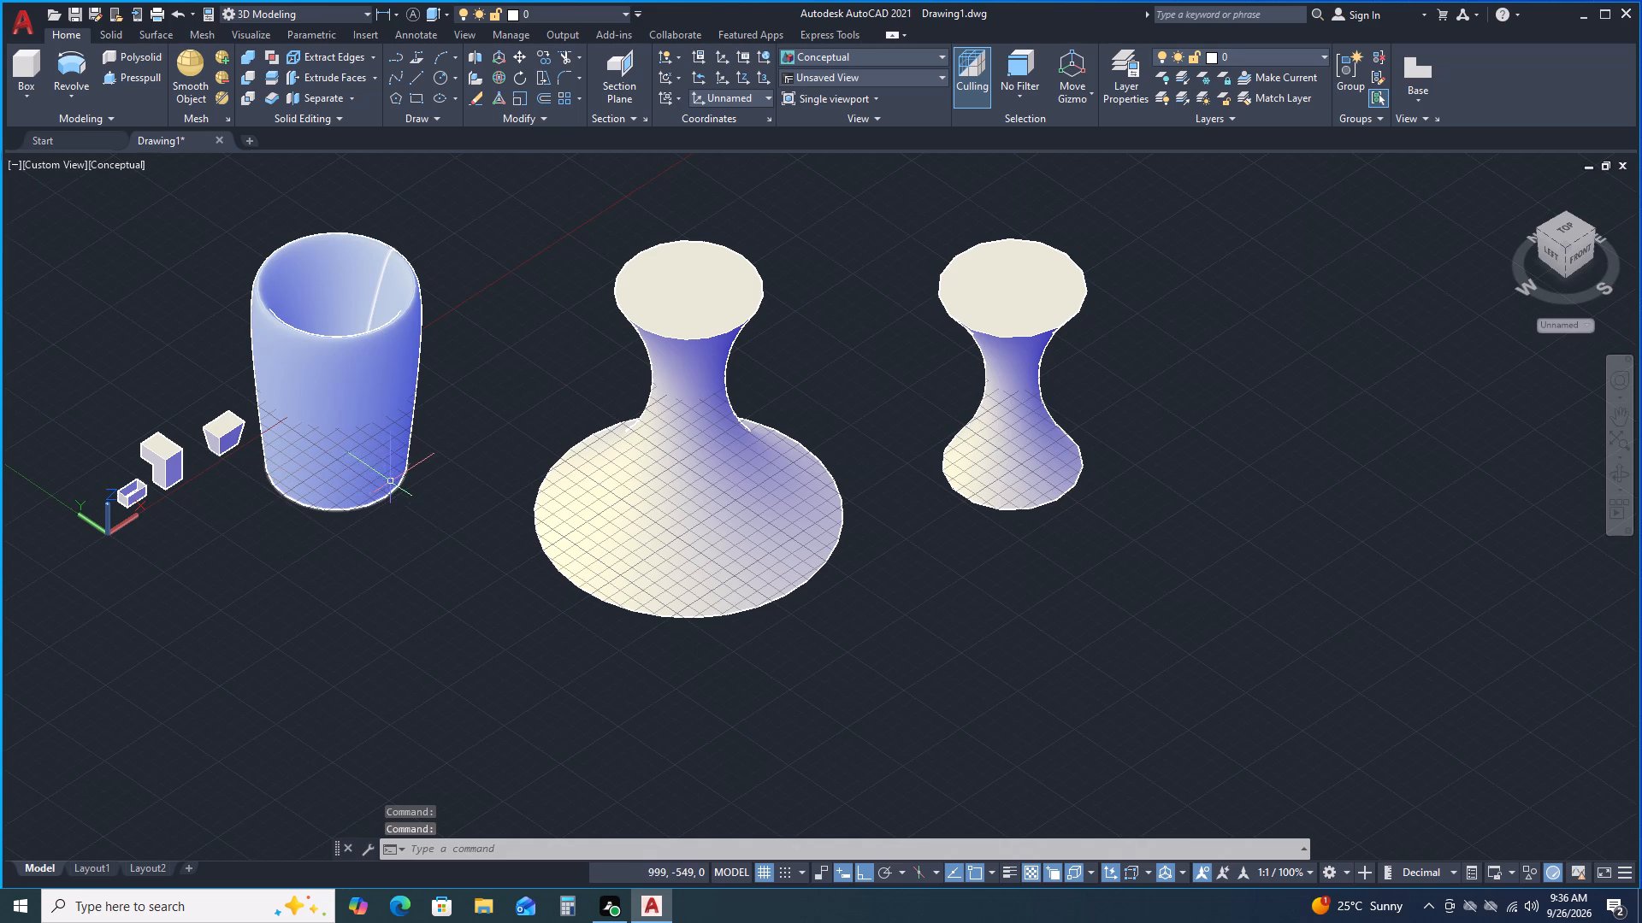
scroll(324, 385, up, 1)
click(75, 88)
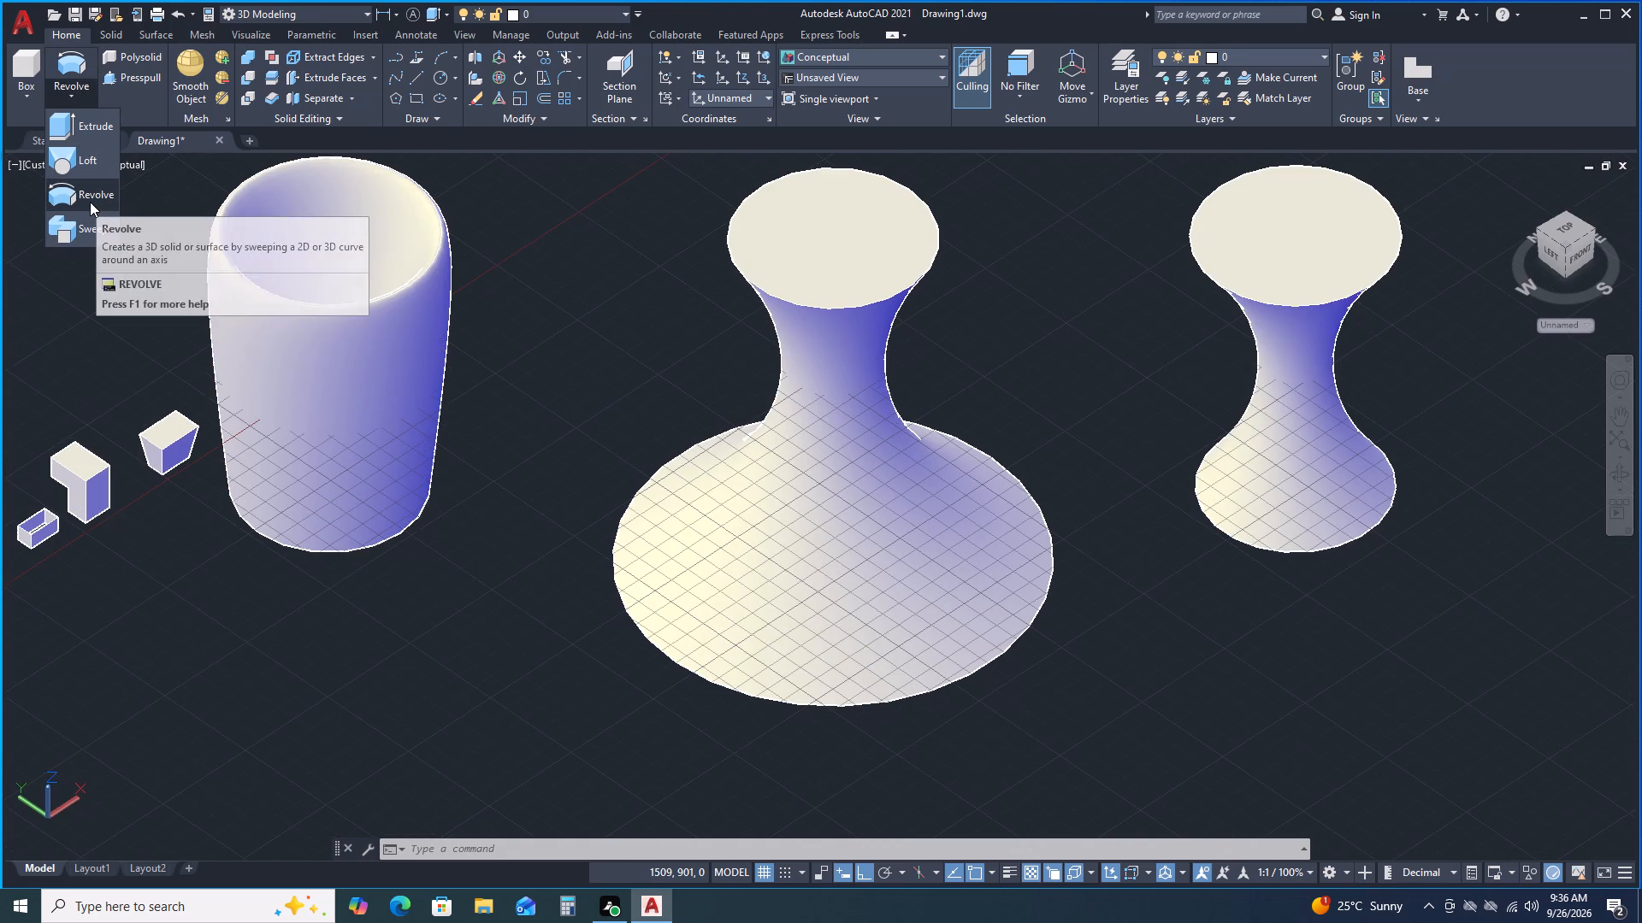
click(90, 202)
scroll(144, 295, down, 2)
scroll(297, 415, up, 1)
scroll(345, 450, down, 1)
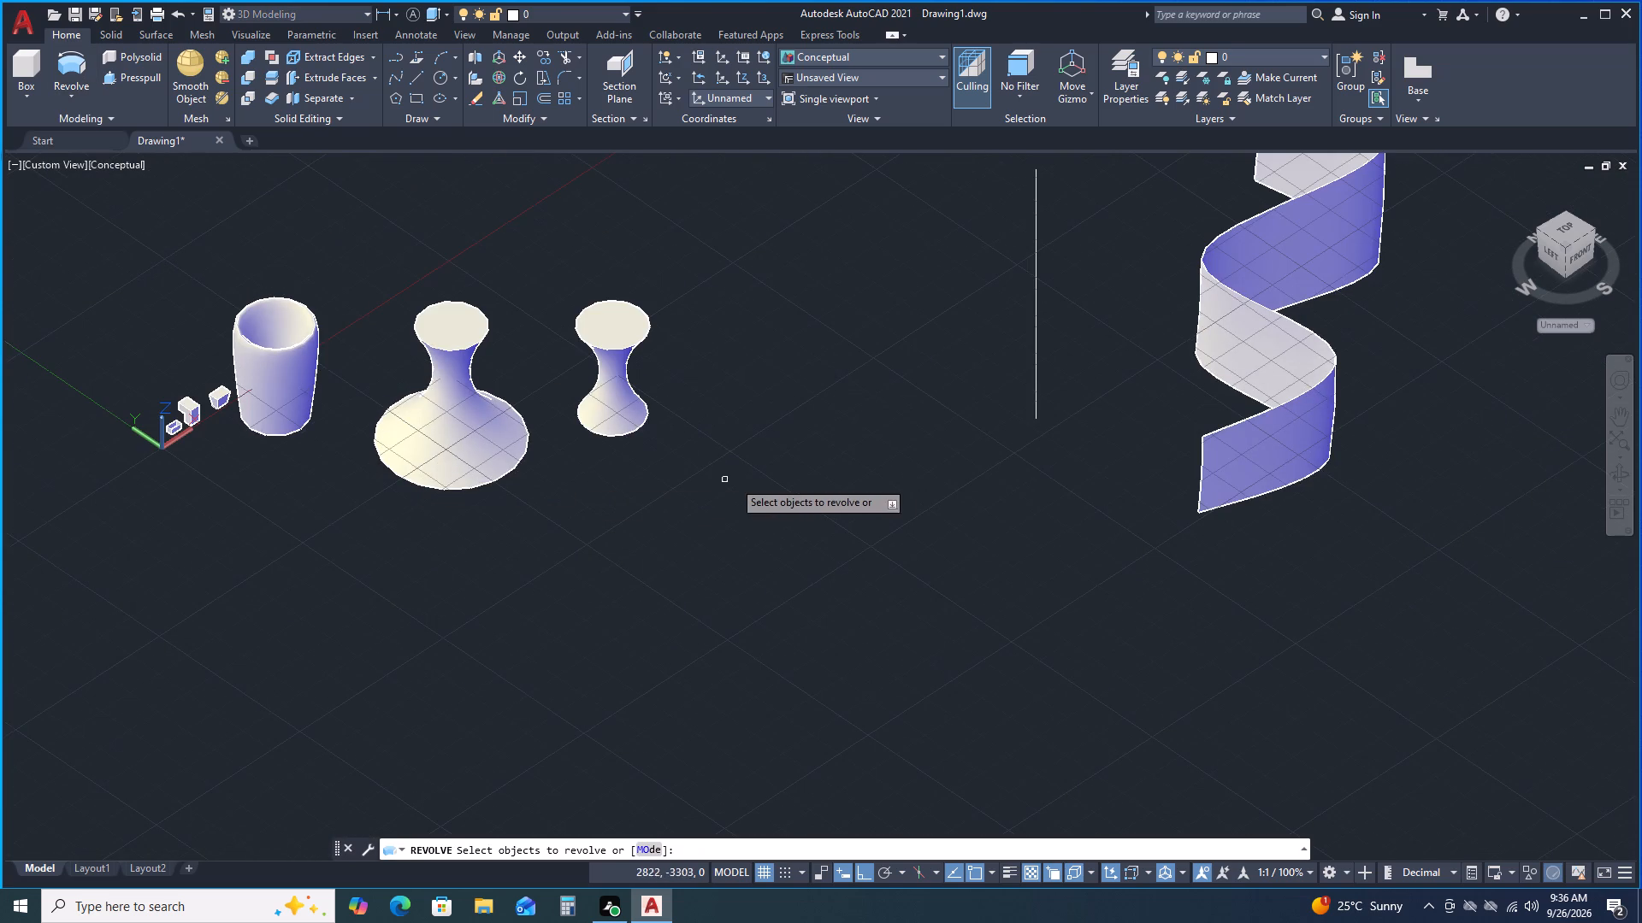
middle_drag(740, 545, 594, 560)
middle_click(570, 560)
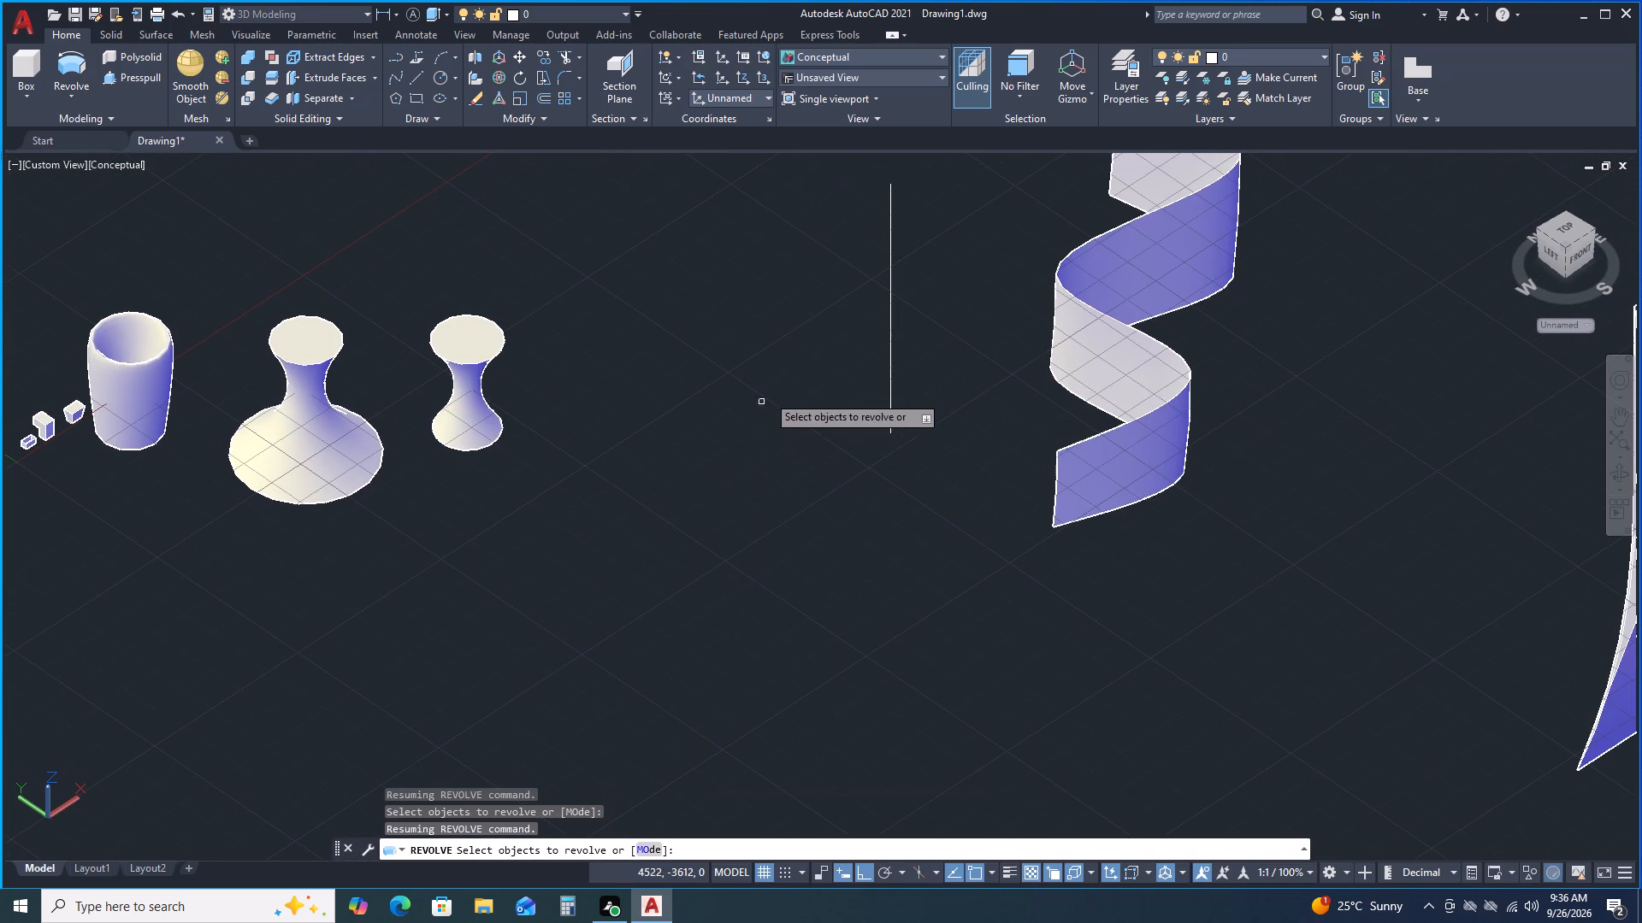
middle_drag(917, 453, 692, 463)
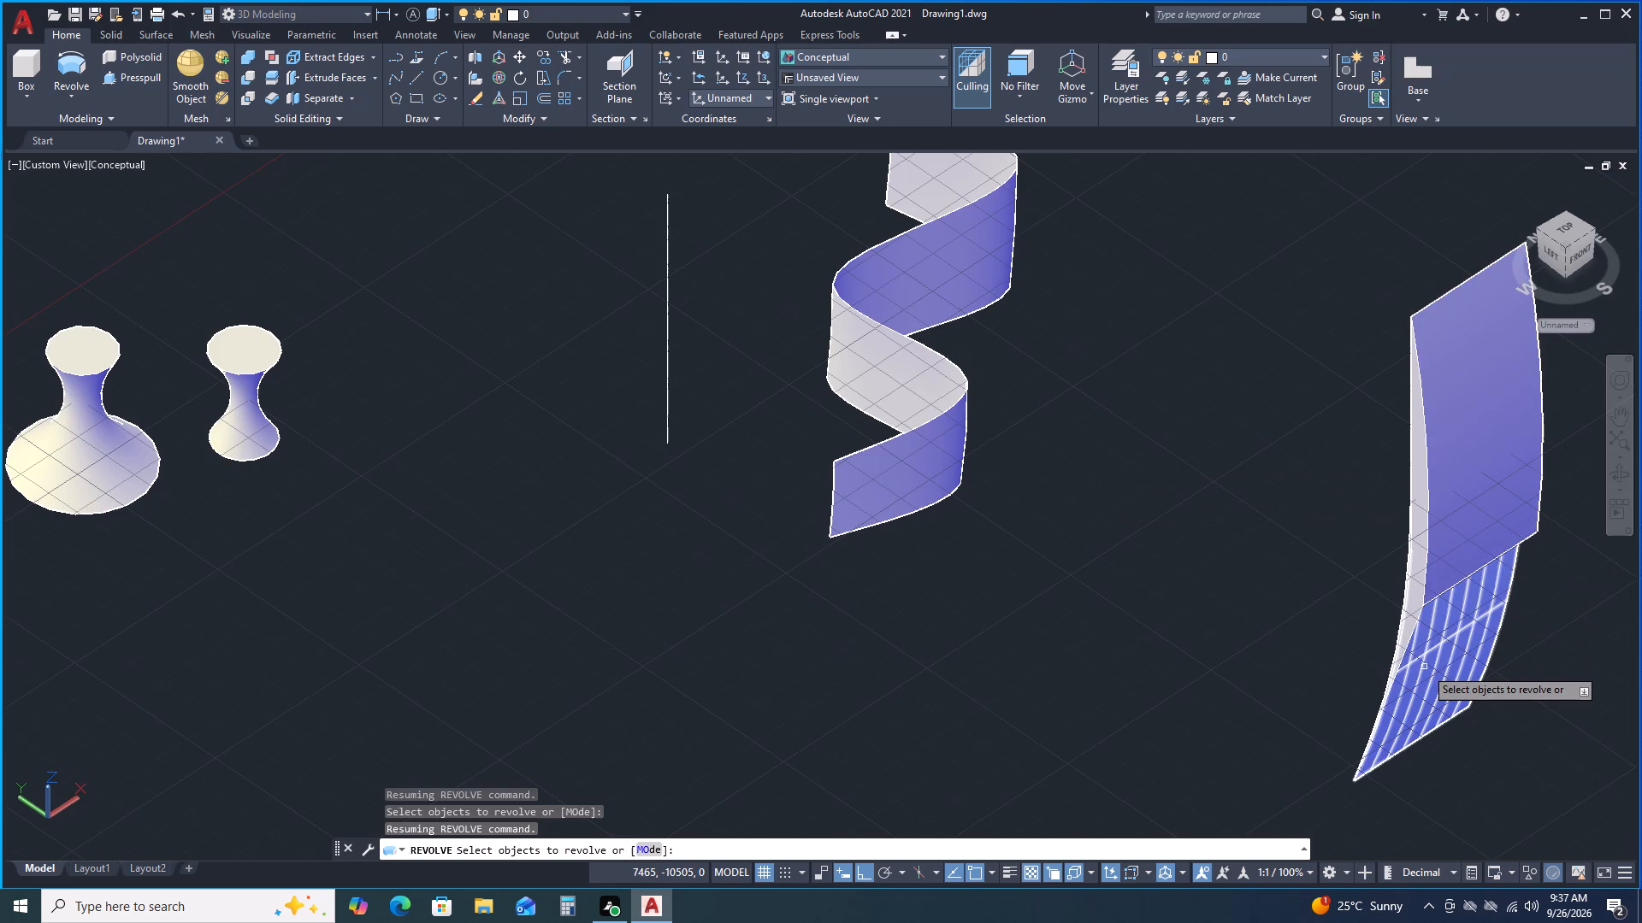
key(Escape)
Draw a circle of about 373 mm radius in the gap between the small waisted solid and the upright line.
middle_drag(1232, 579, 1043, 551)
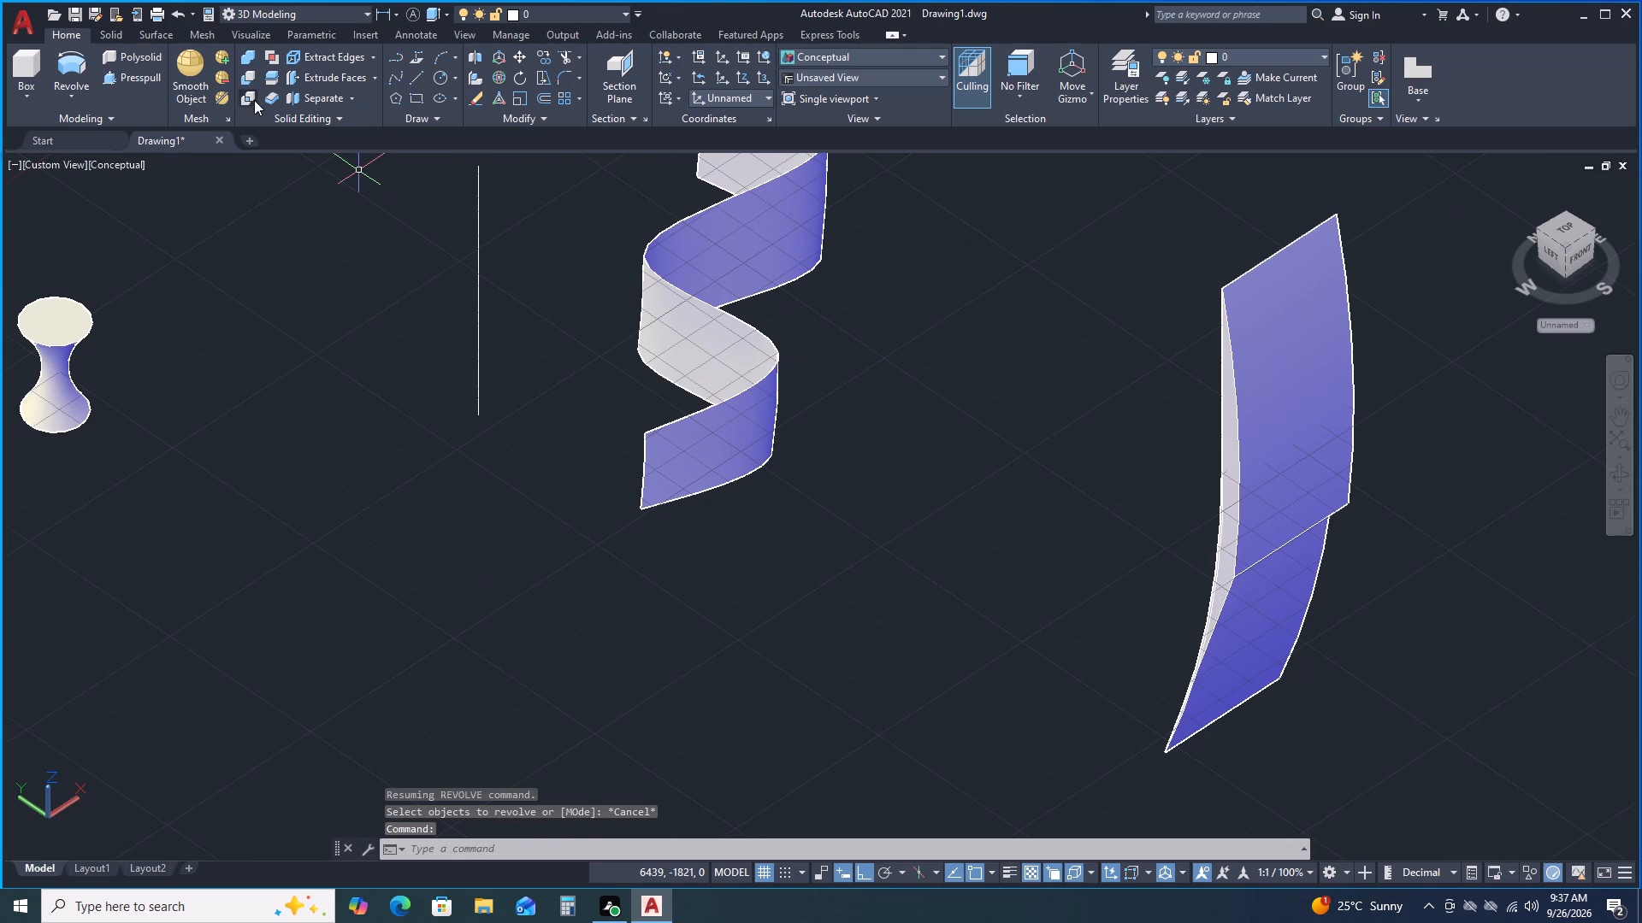
click(440, 75)
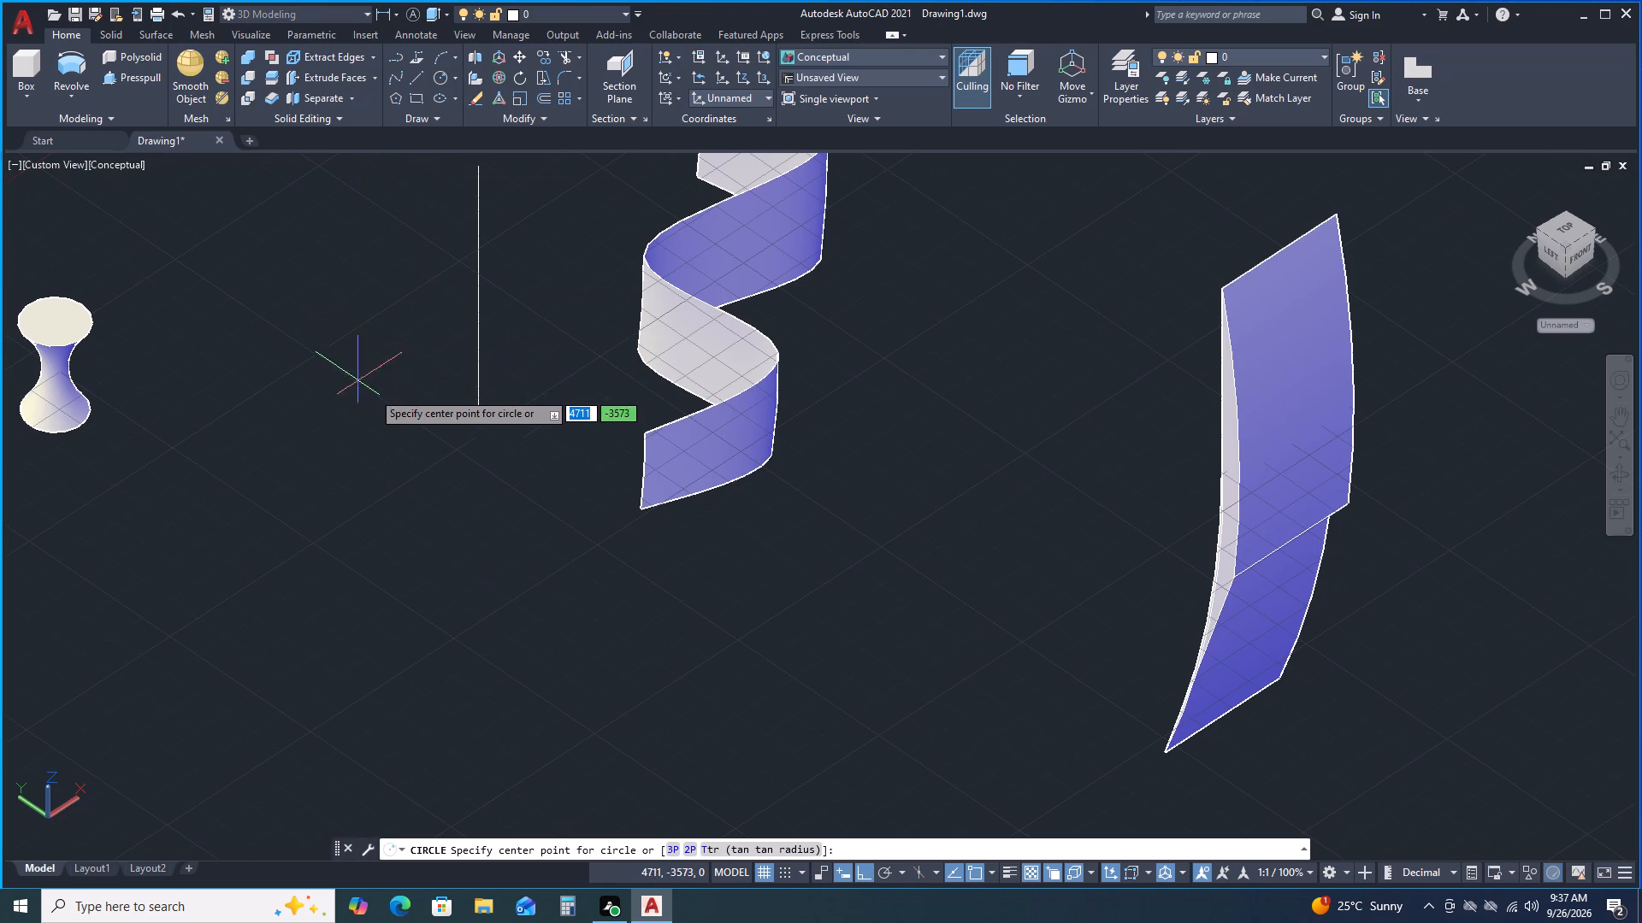
double_click(325, 311)
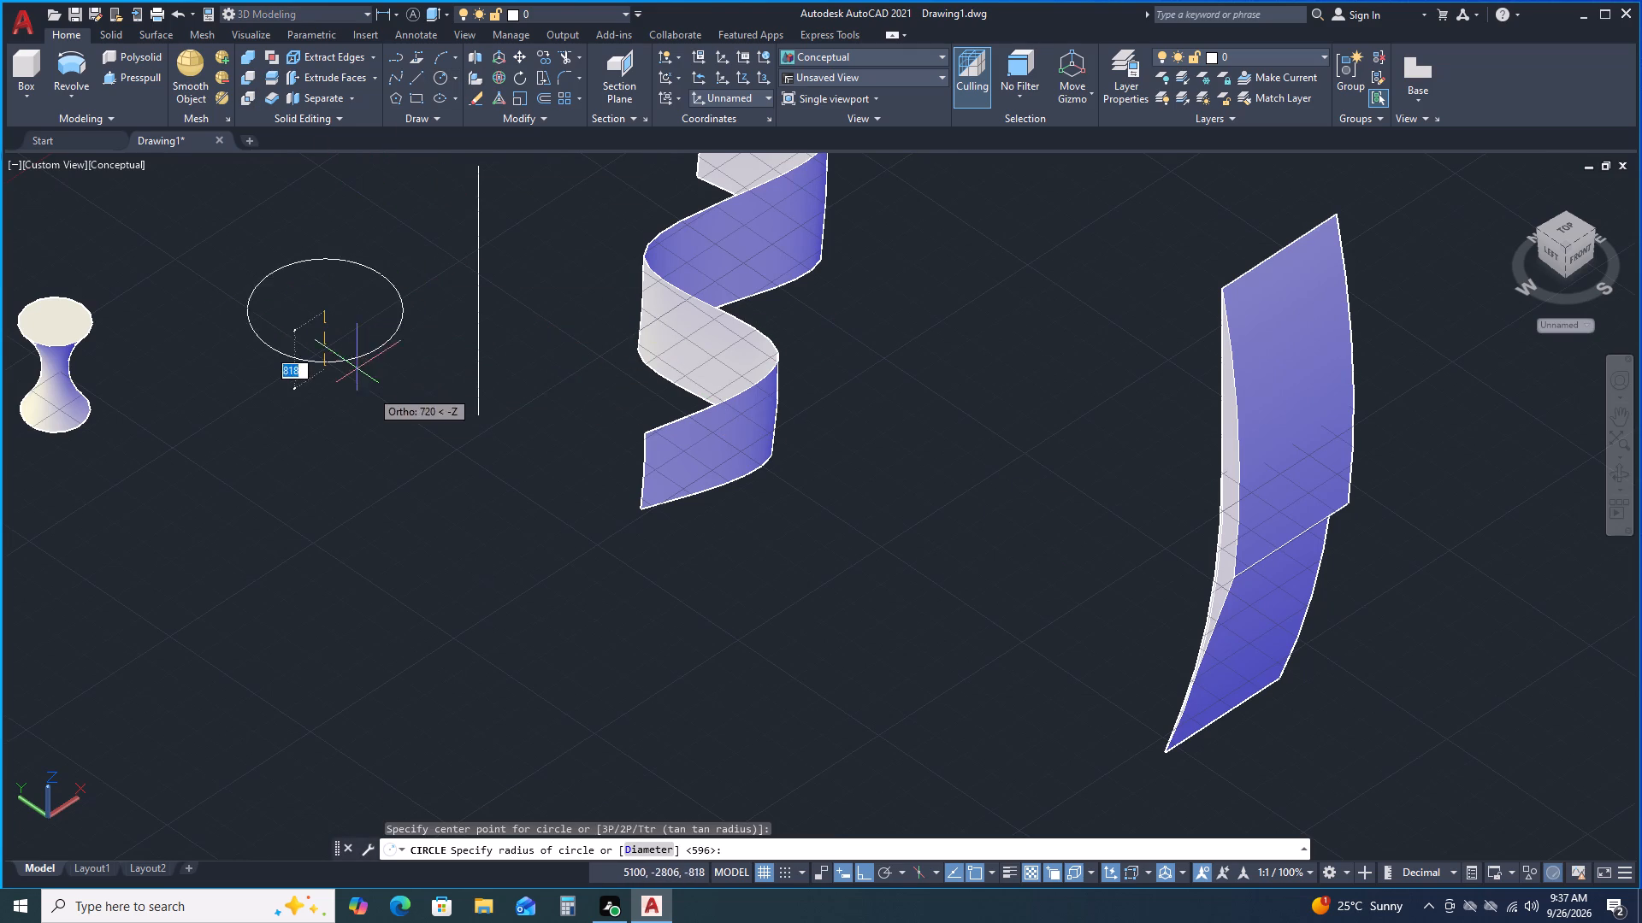
click(351, 338)
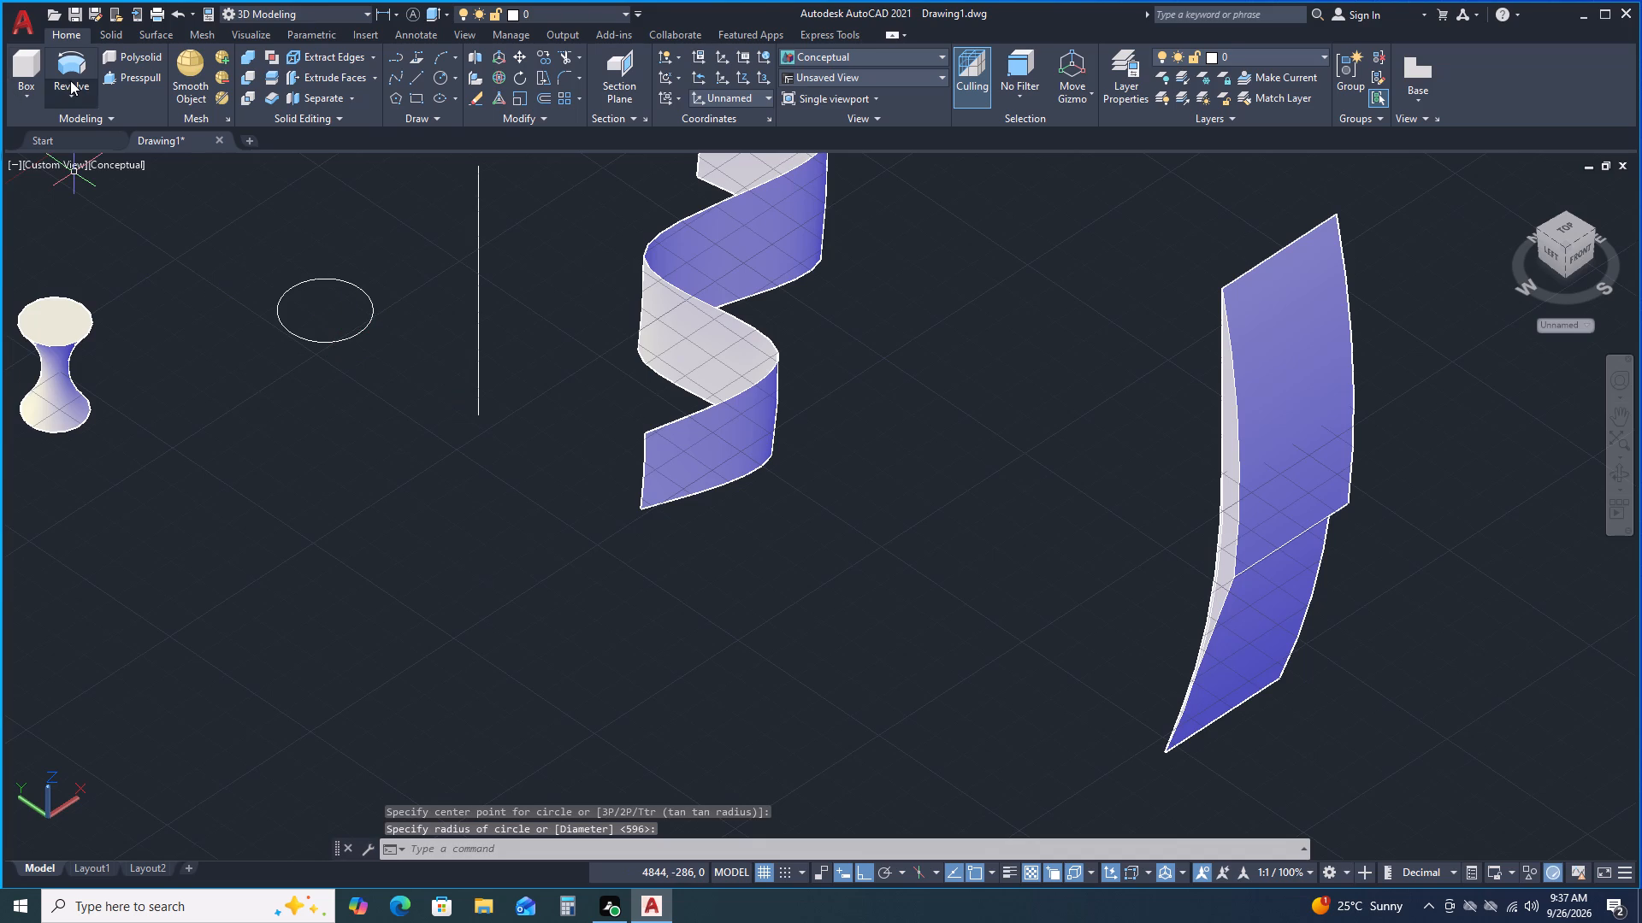
Revolve the new circle about the X axis into a curved solid, picking the angle freehand.
click(71, 79)
click(71, 74)
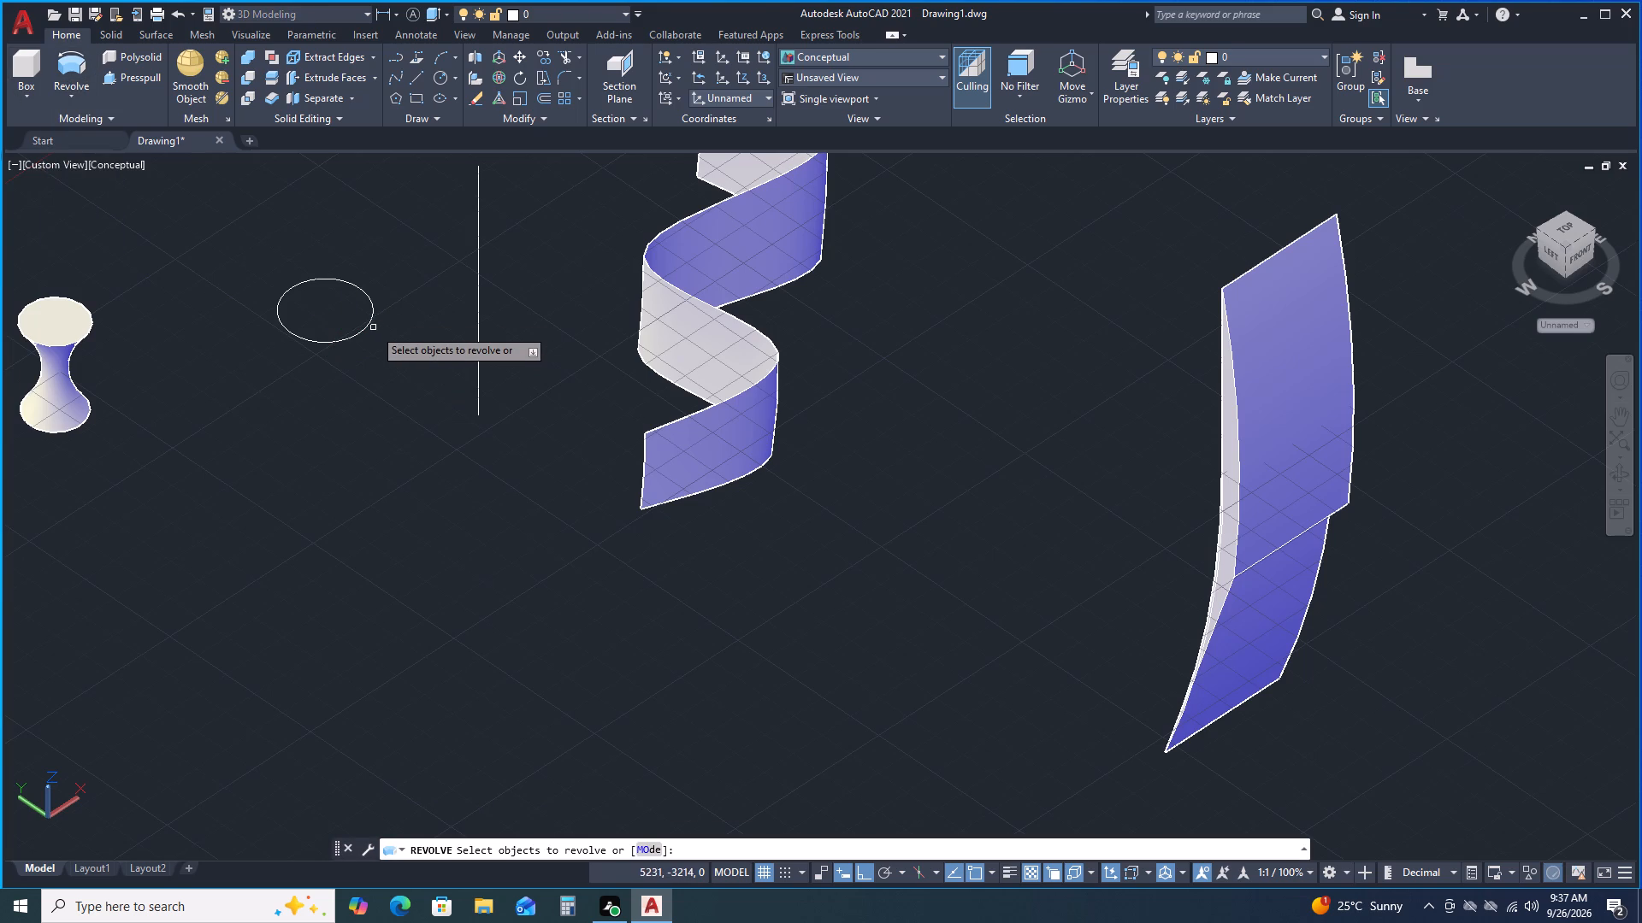
click(366, 326)
right_click(365, 288)
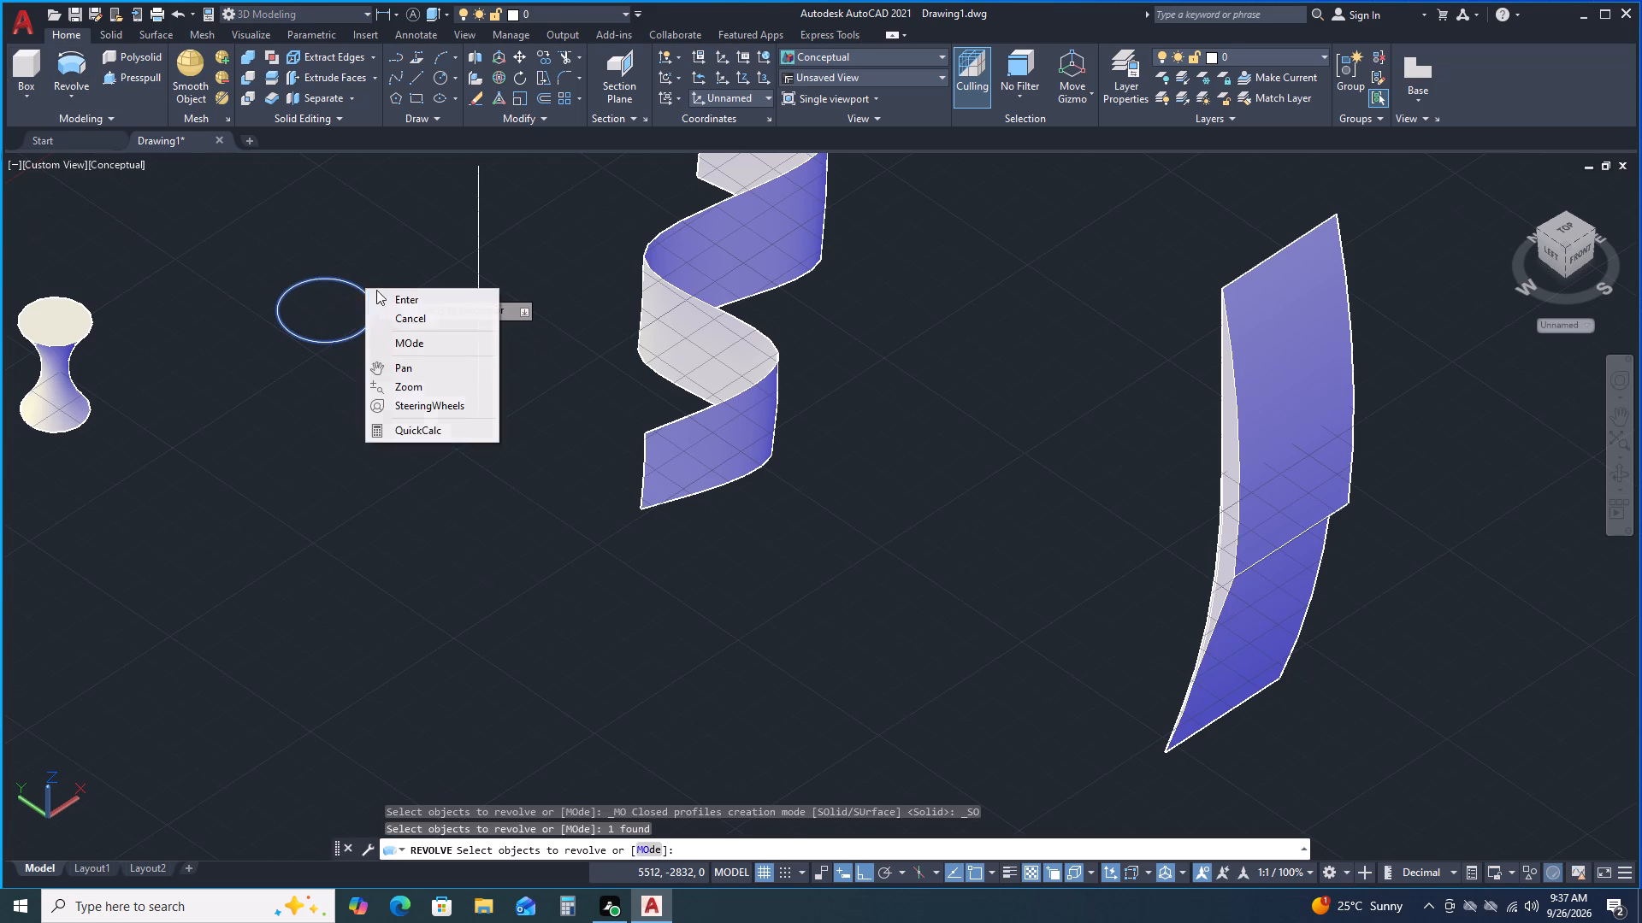
click(383, 292)
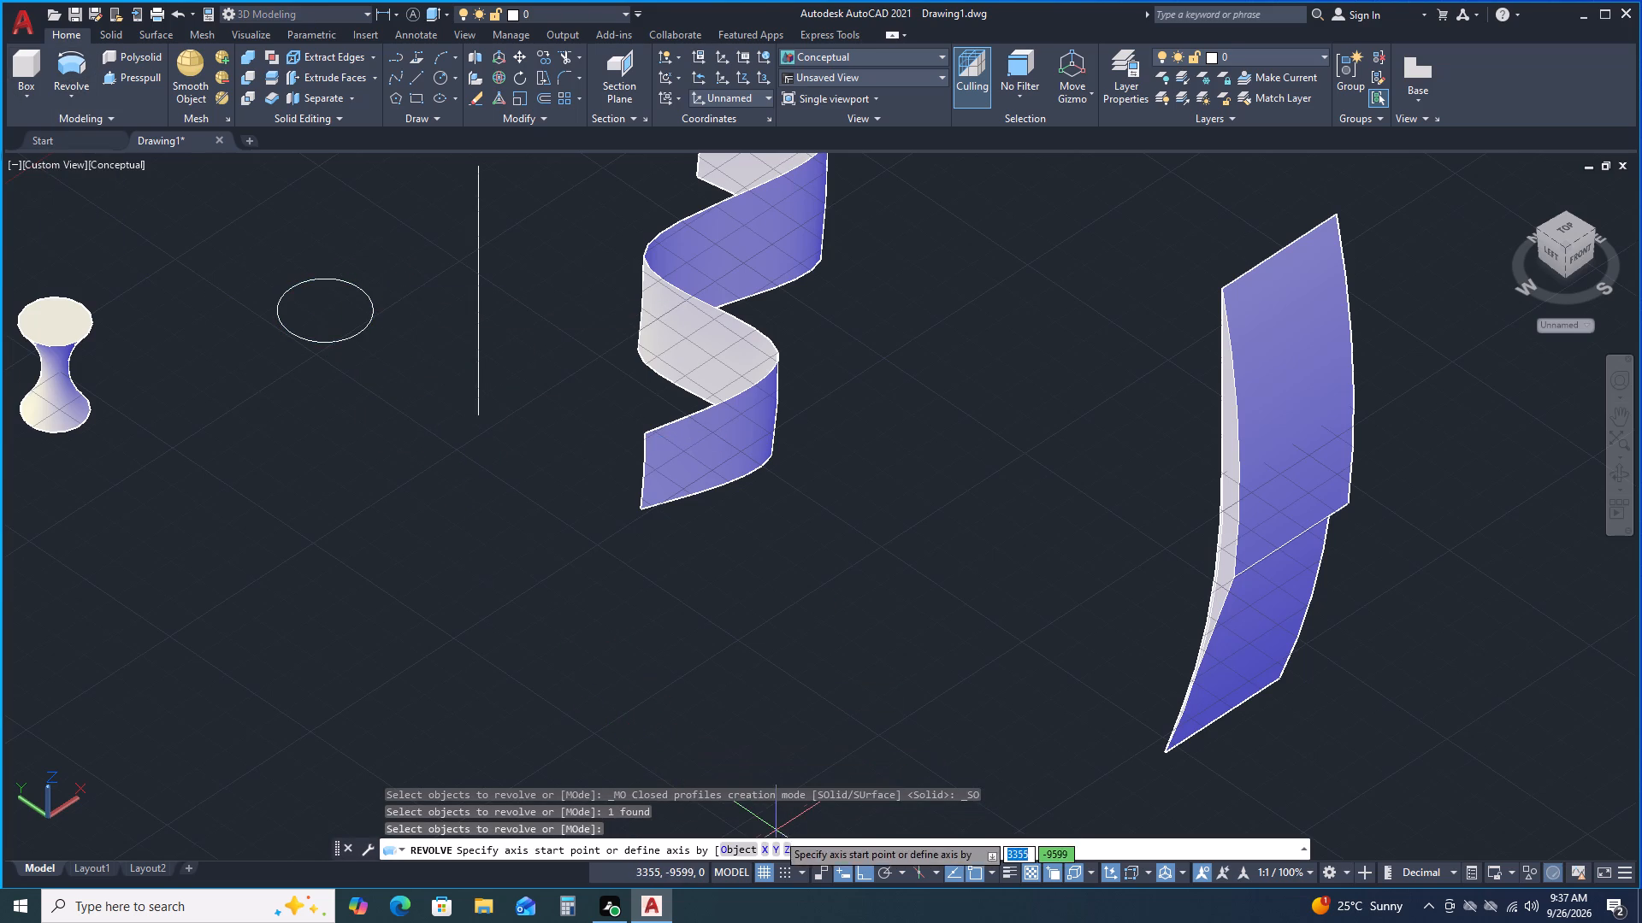
click(765, 845)
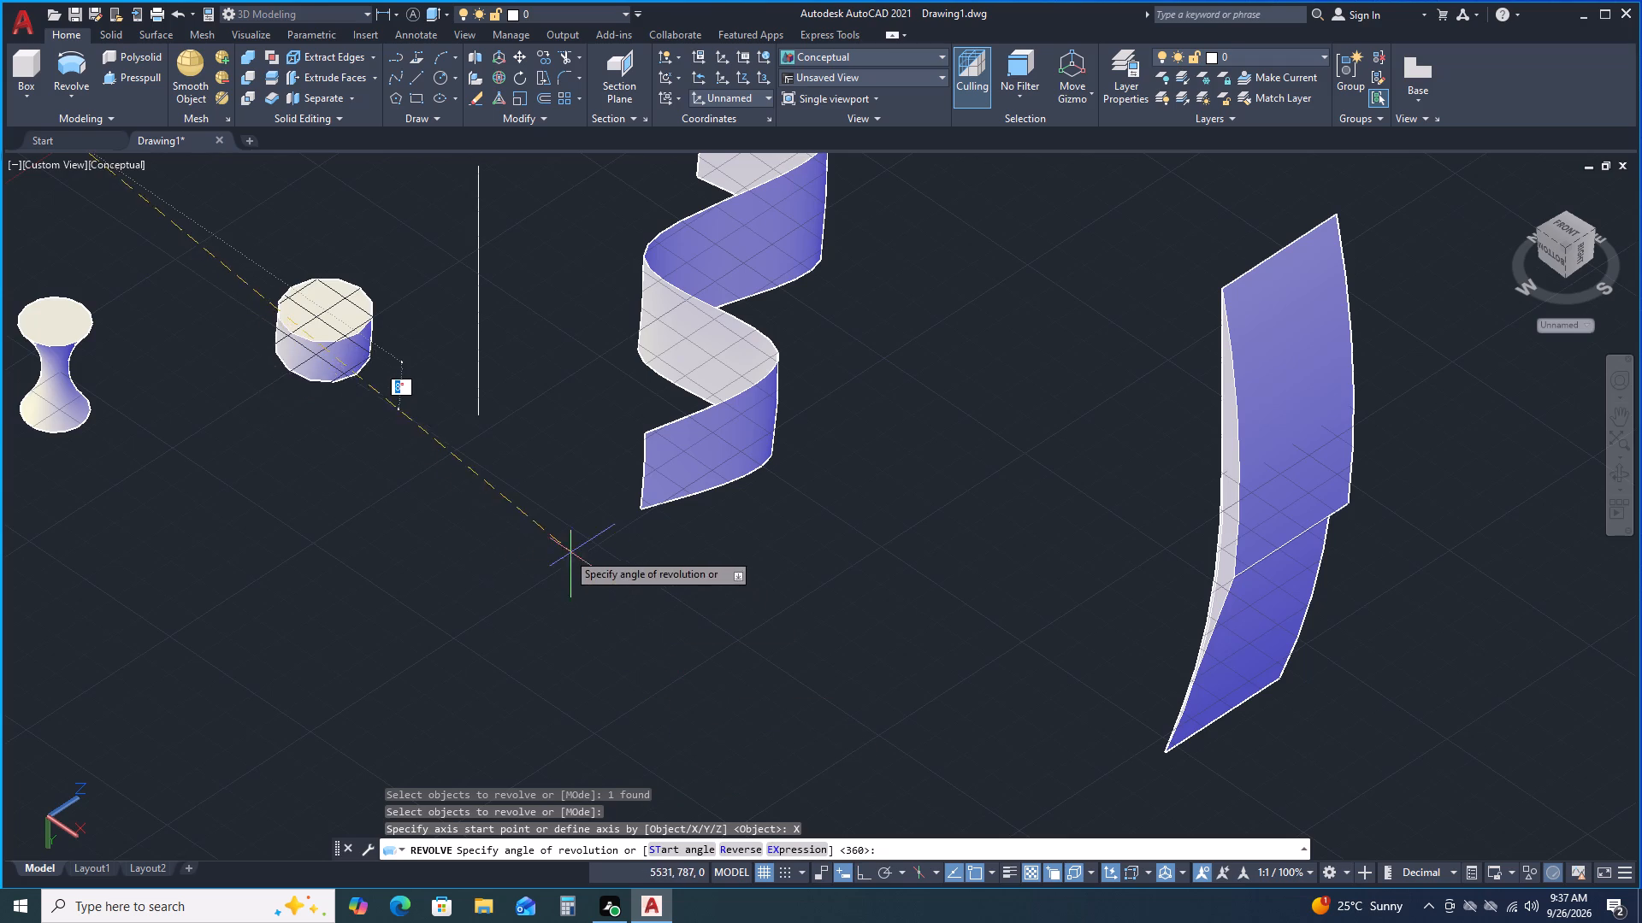
scroll(348, 305, up, 1)
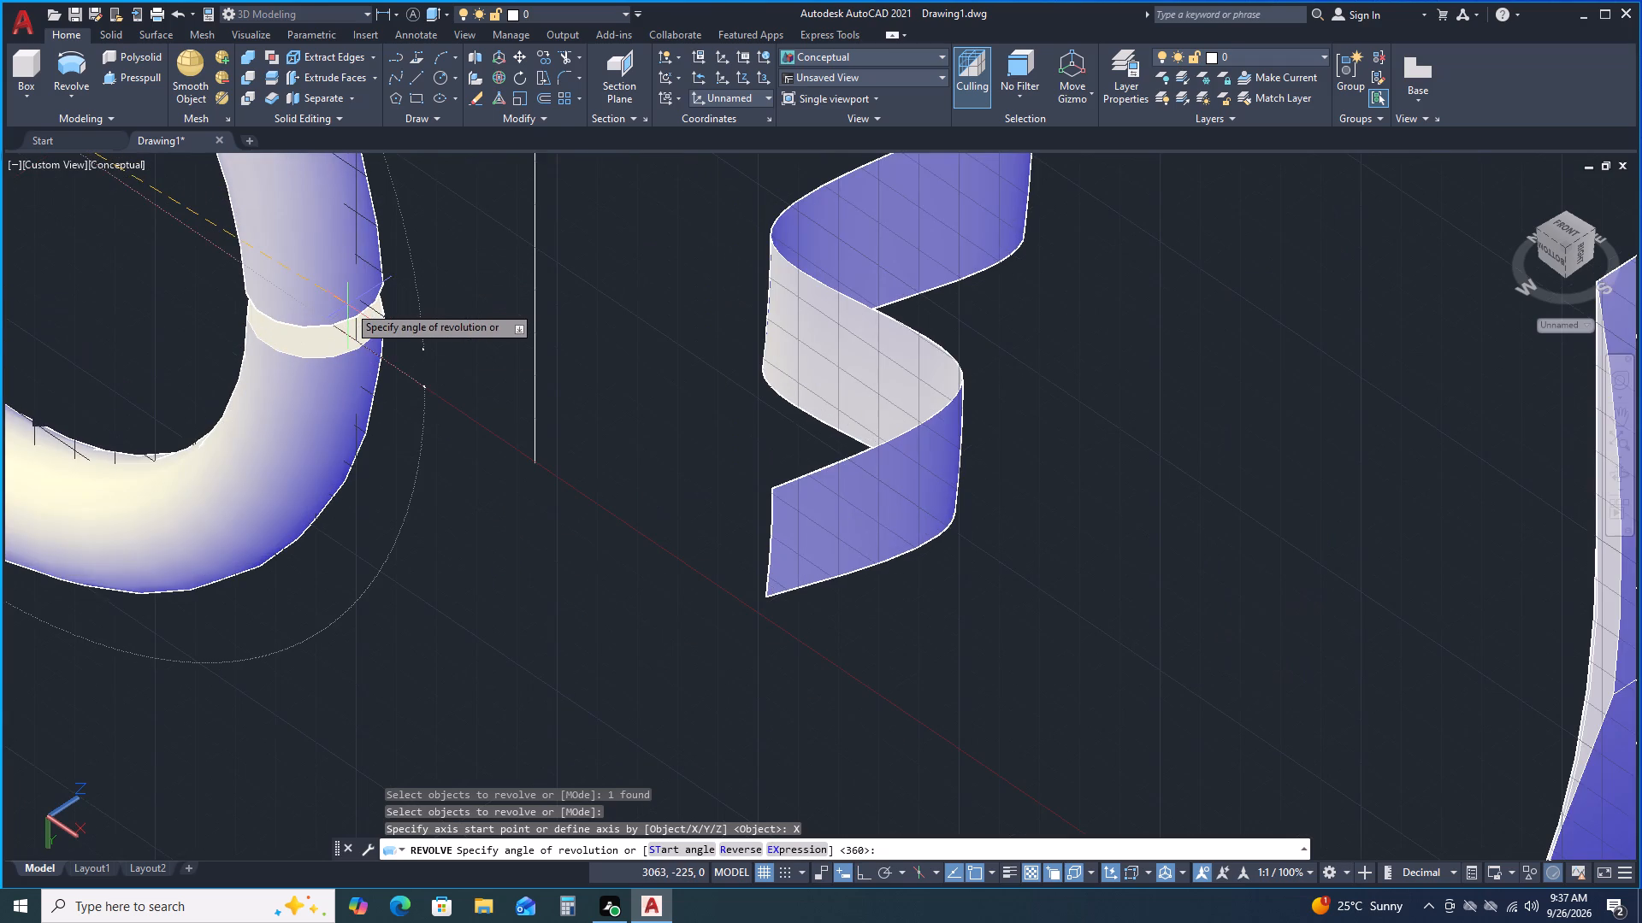
scroll(350, 305, down, 1)
scroll(351, 305, up, 1)
scroll(351, 305, down, 1)
scroll(351, 305, up, 1)
scroll(467, 294, down, 3)
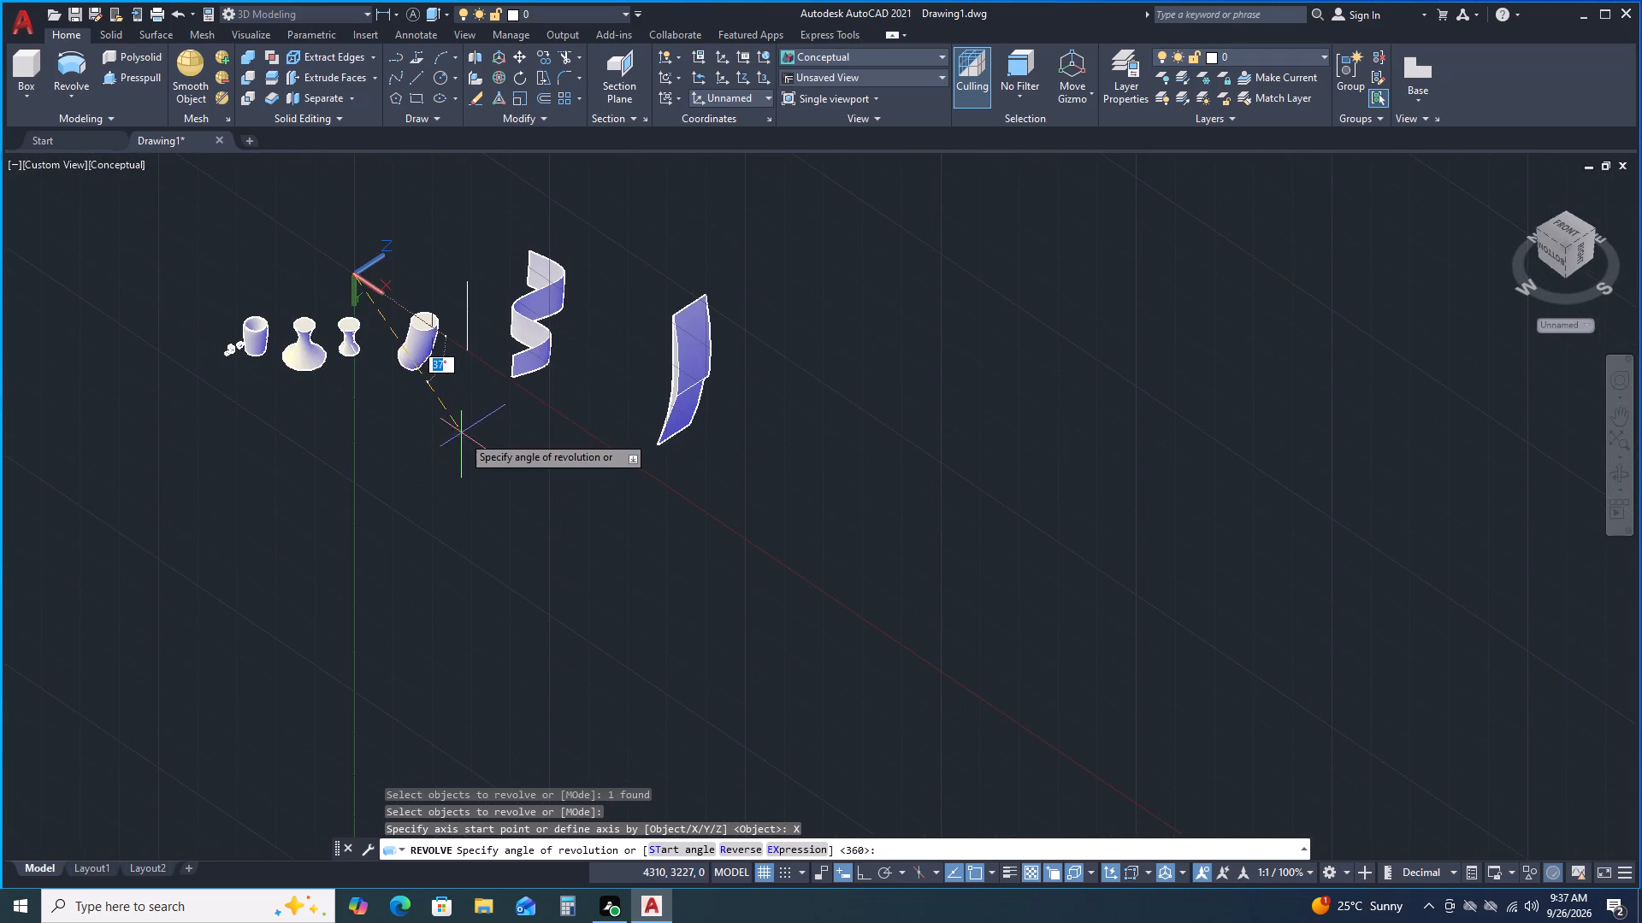
click(410, 426)
Draw a circle centred about 2010 mm above the centre of the bent solid's top face, setting the radius freehand.
scroll(398, 309, up, 3)
middle_drag(397, 328, 474, 278)
scroll(469, 279, up, 2)
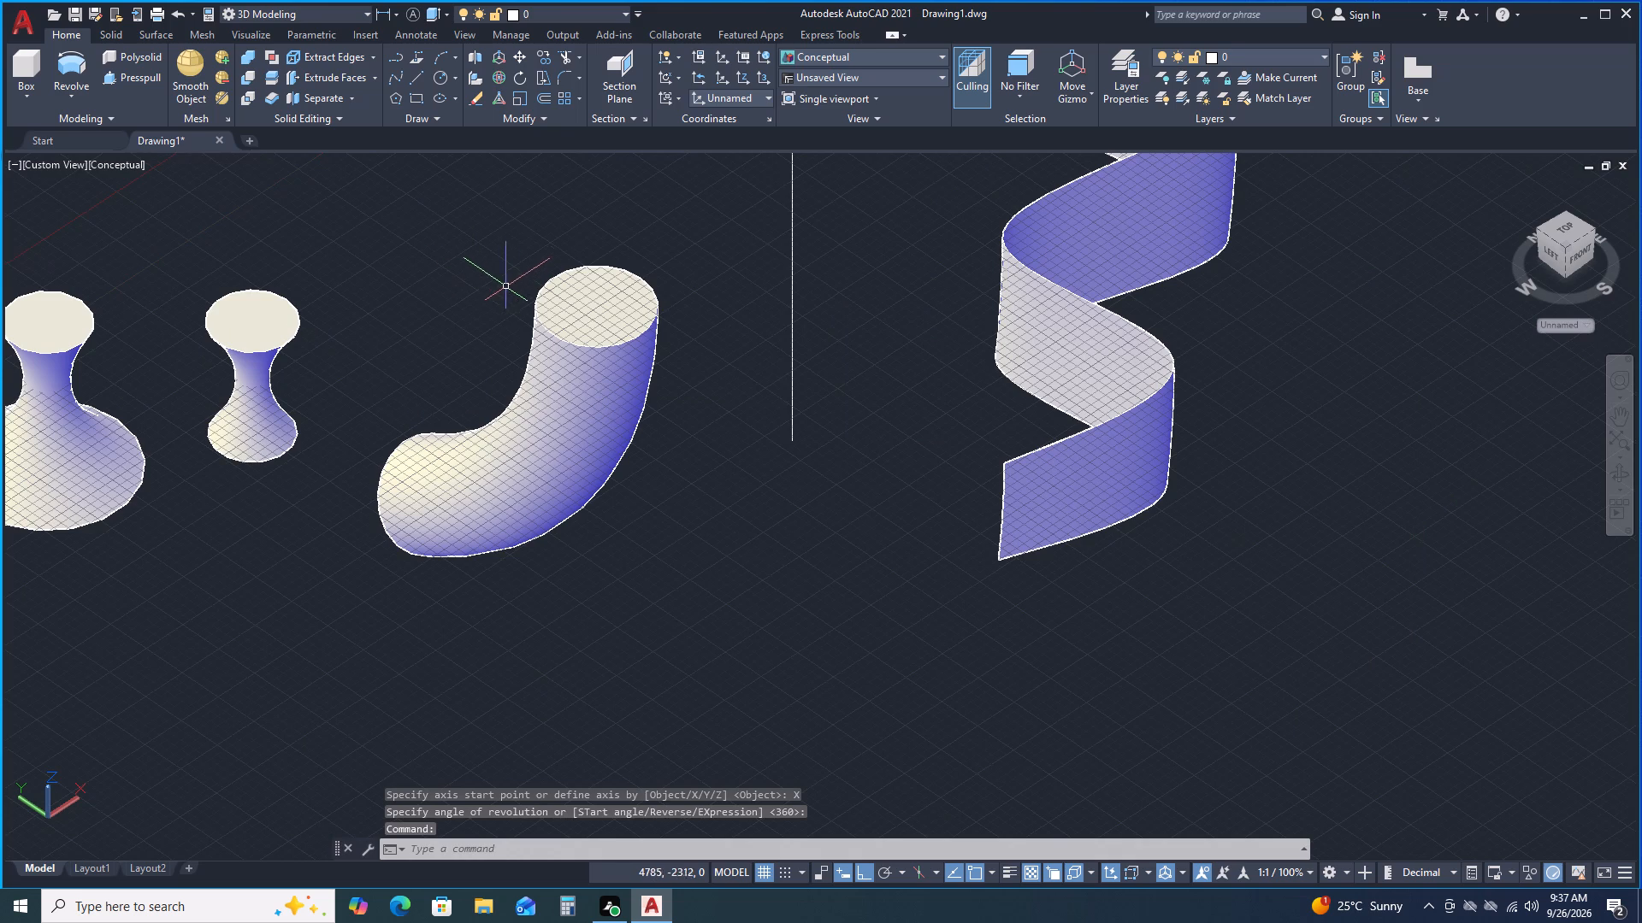
middle_drag(759, 361, 743, 474)
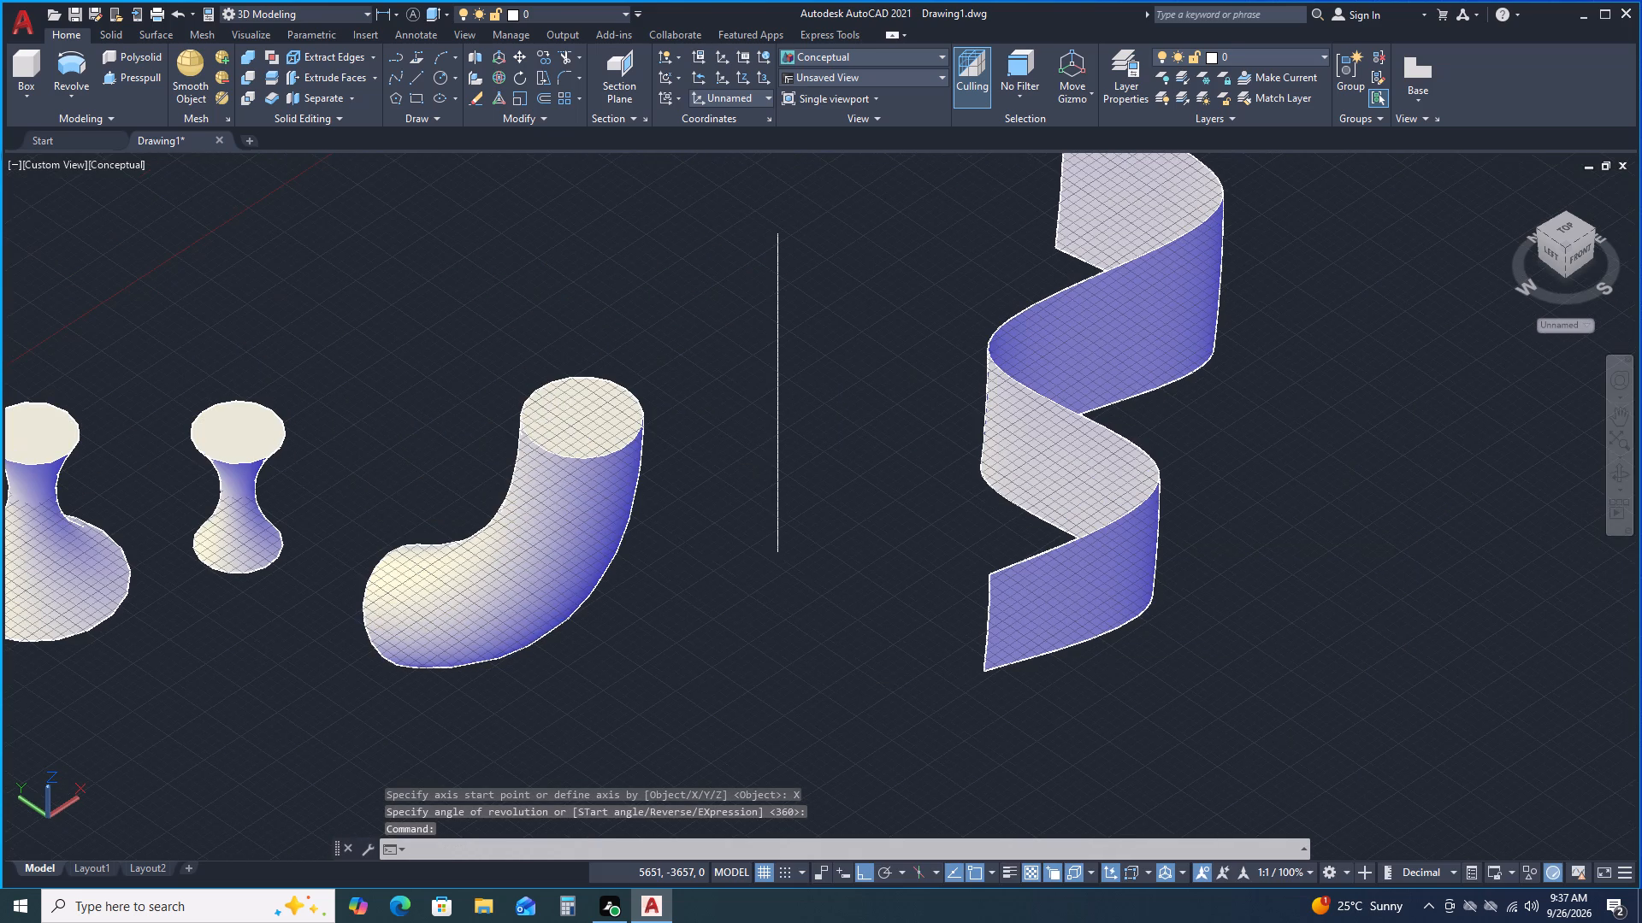
key(Escape)
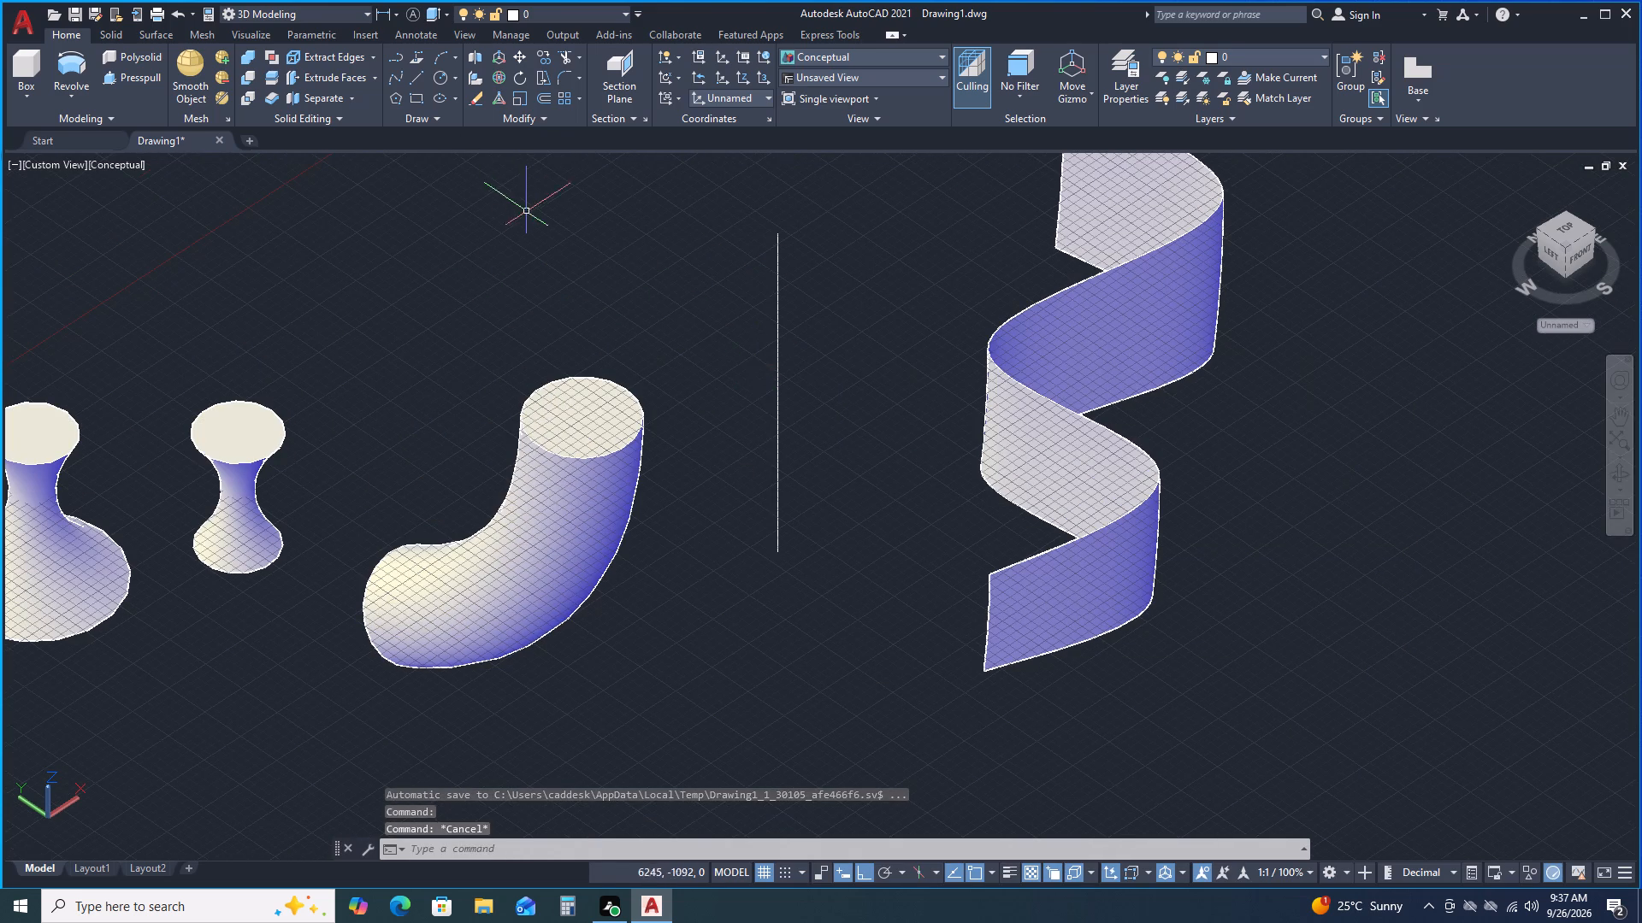
scroll(563, 241, up, 1)
scroll(568, 242, down, 1)
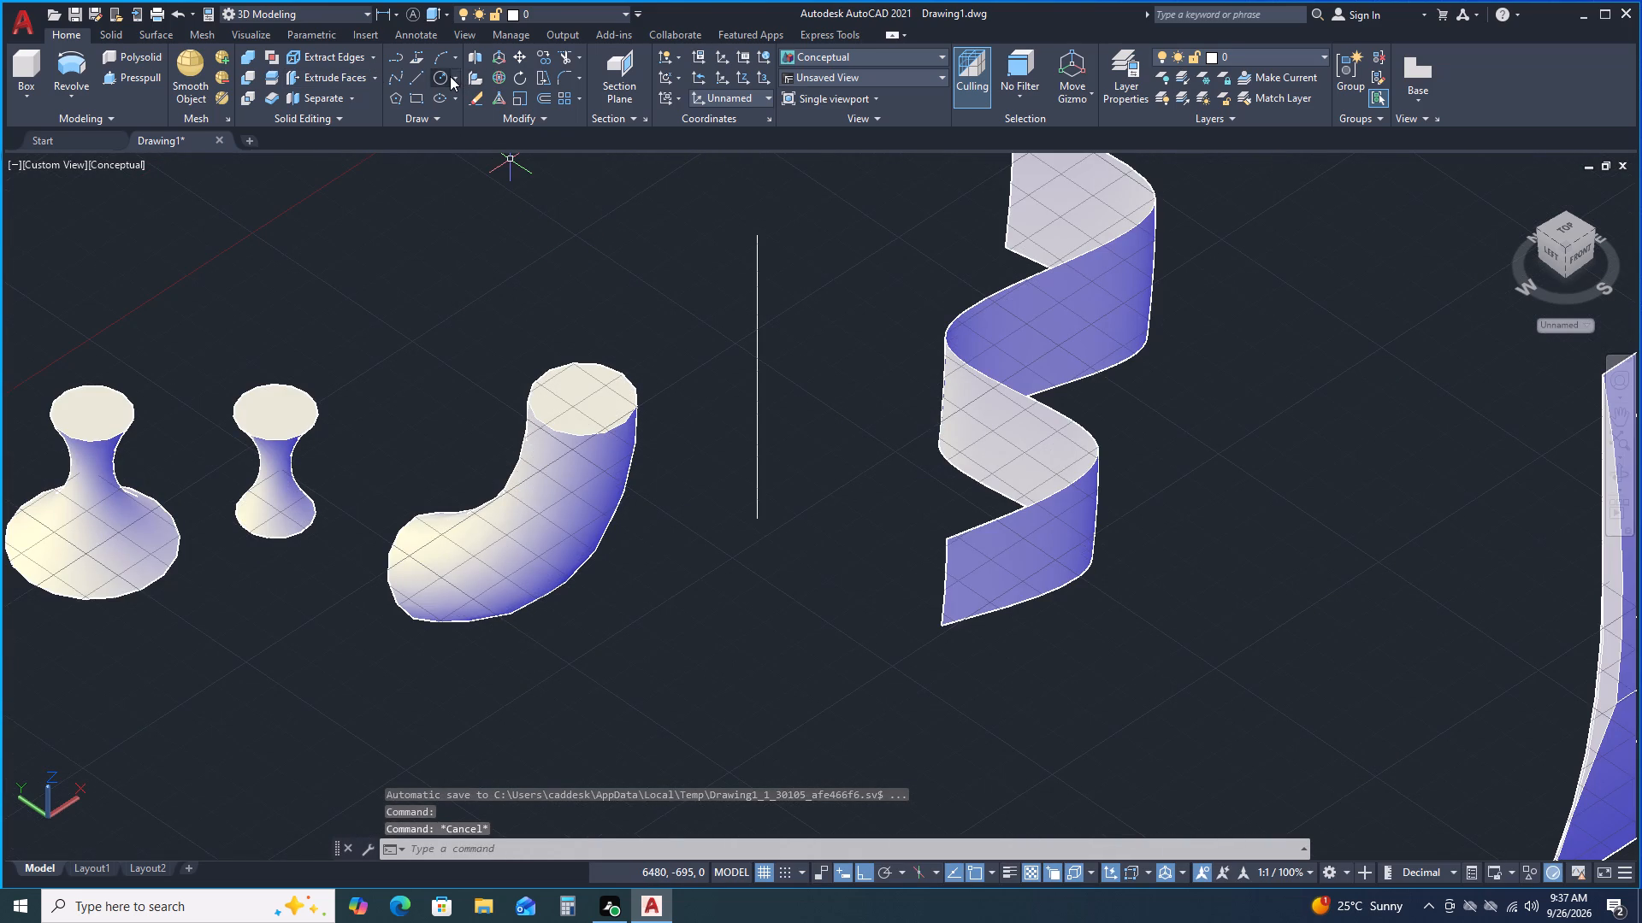
click(446, 76)
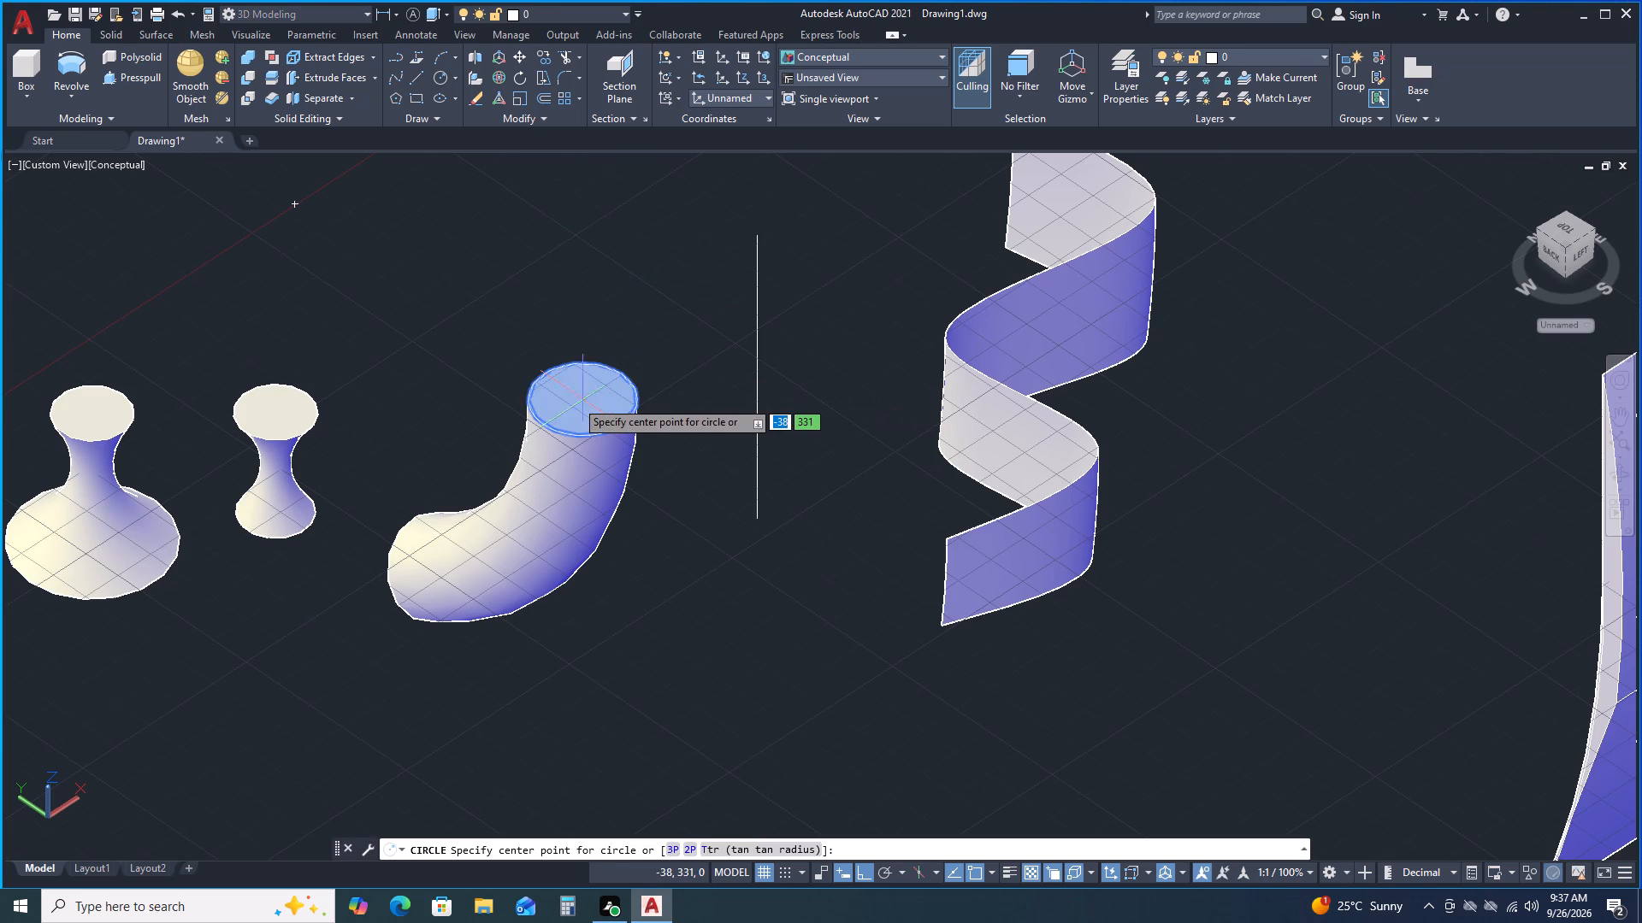
click(584, 180)
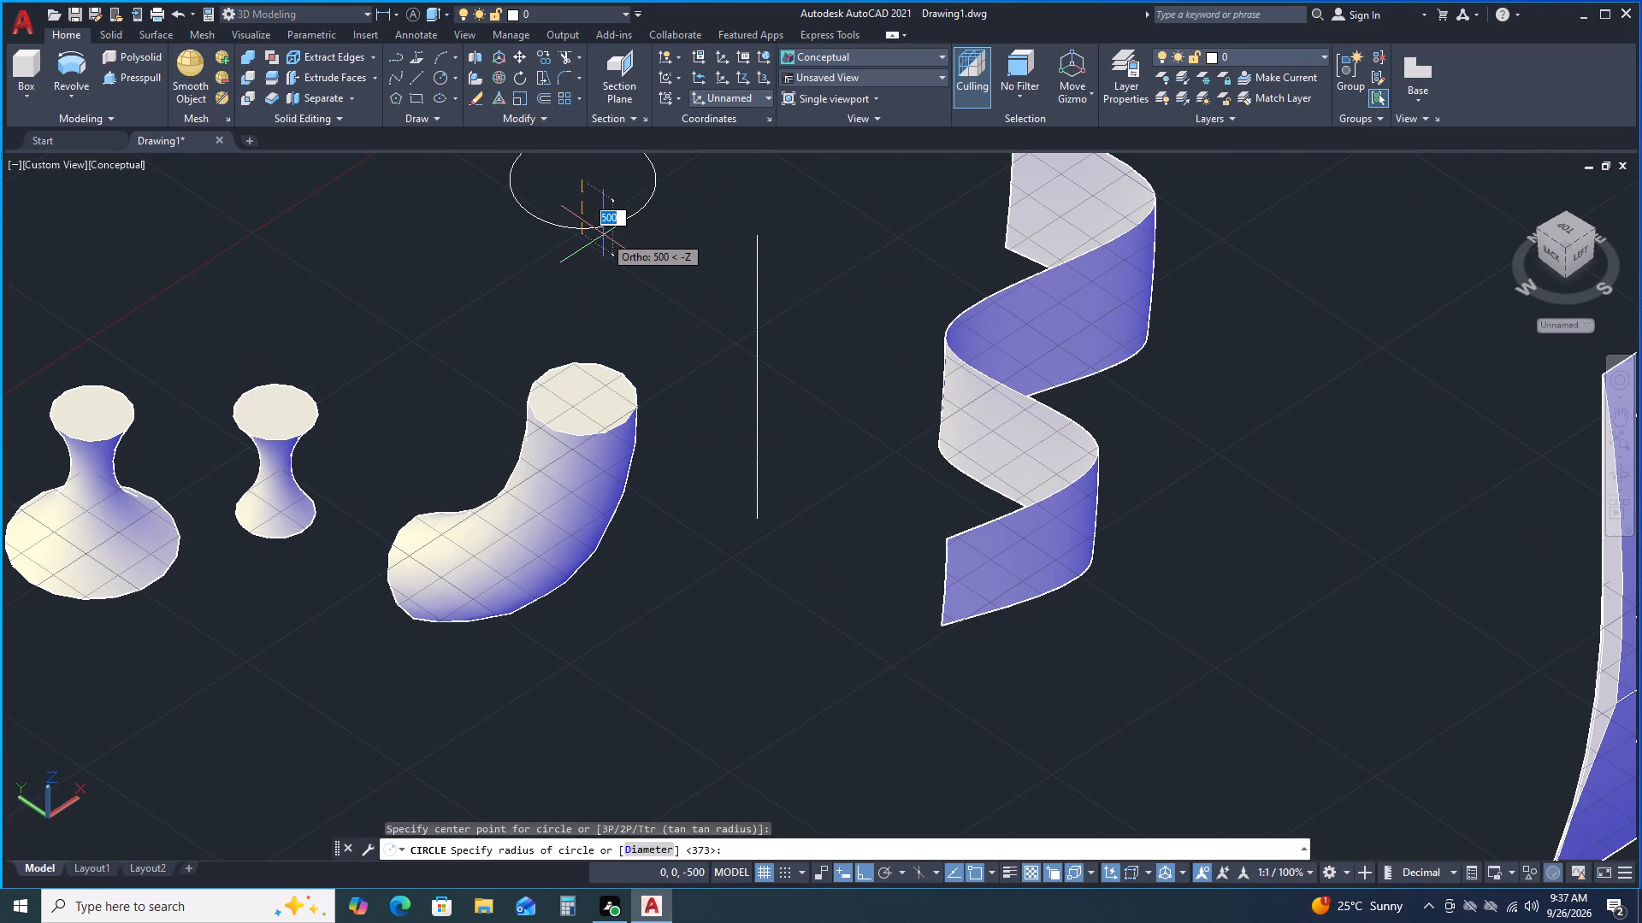
click(601, 219)
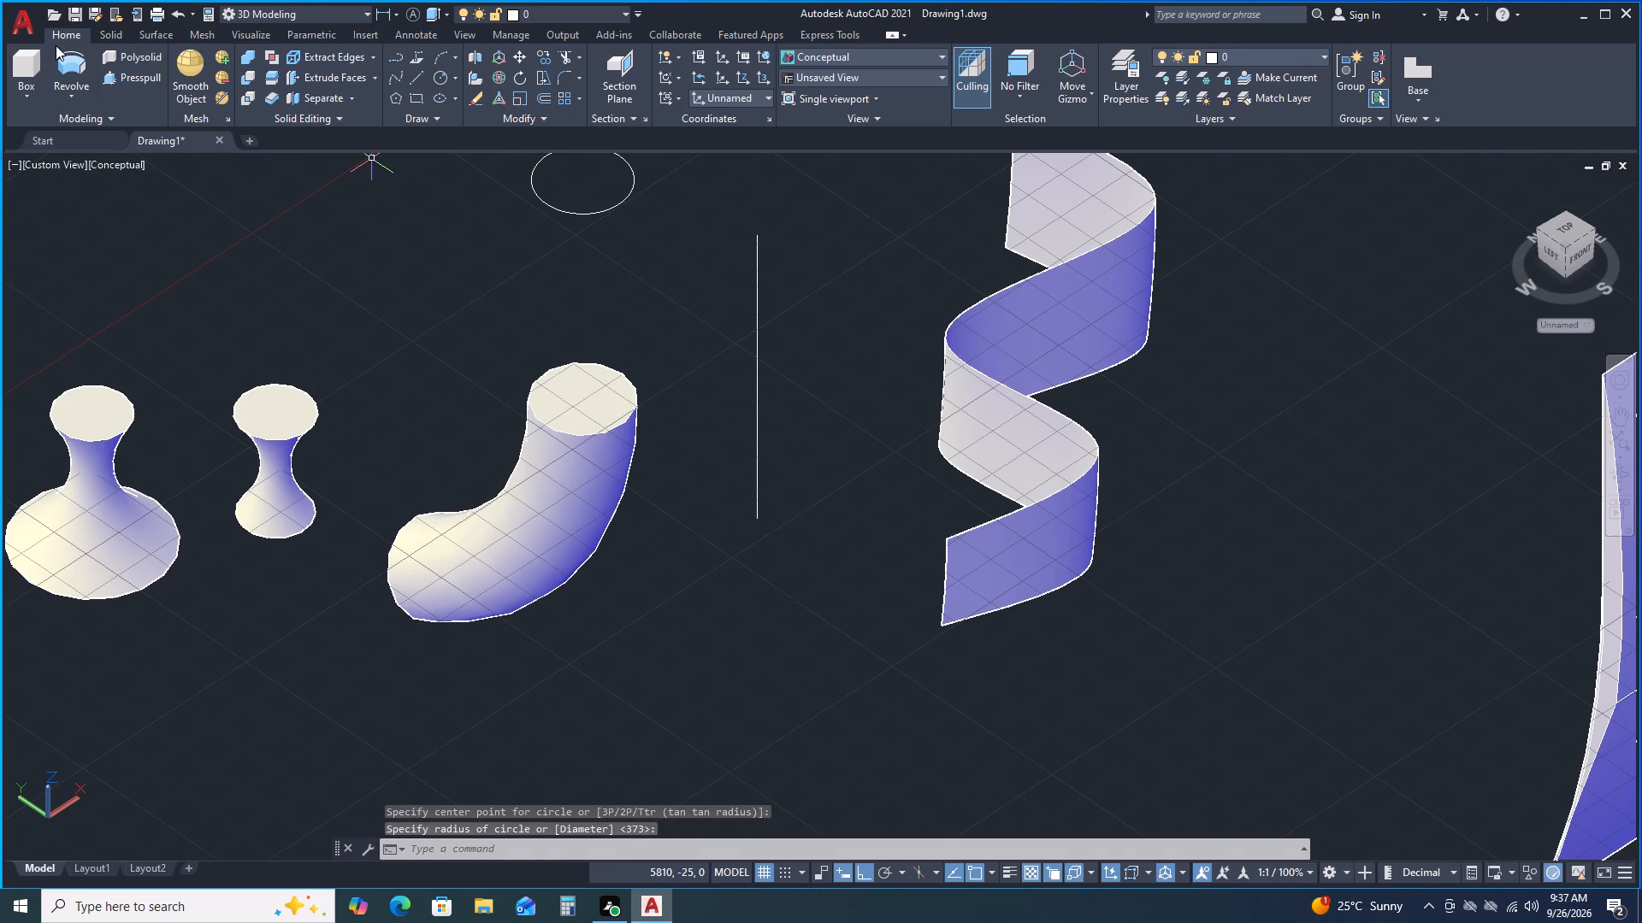
Revolve the raised circle about the X axis, picking a small angle freehand to make a short tilted solid.
click(68, 63)
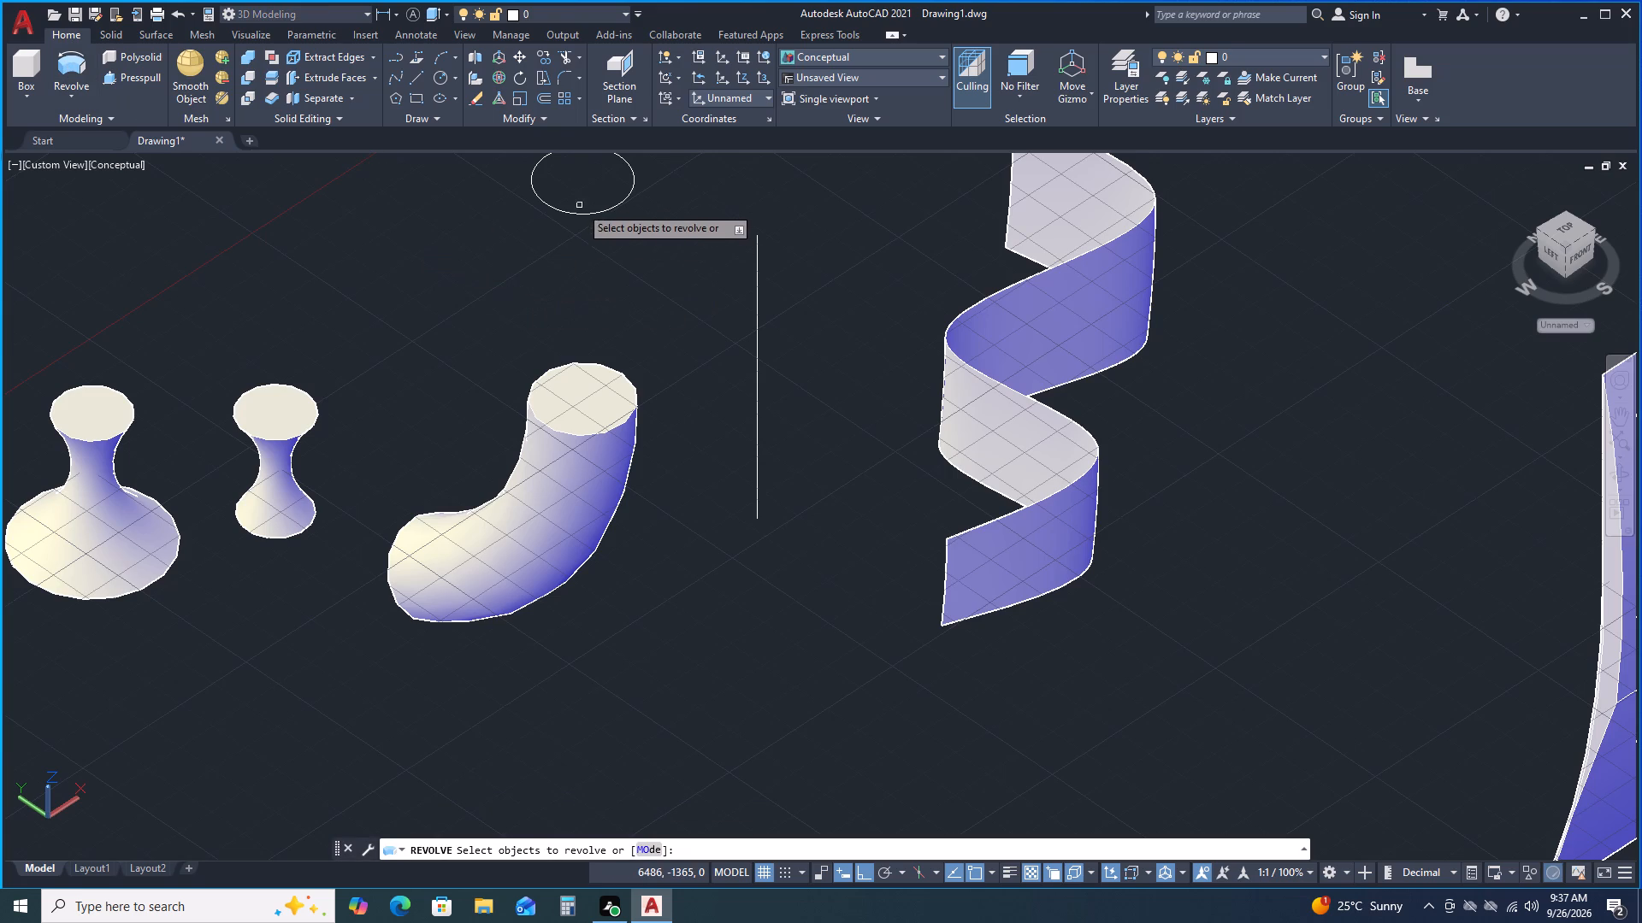
click(586, 214)
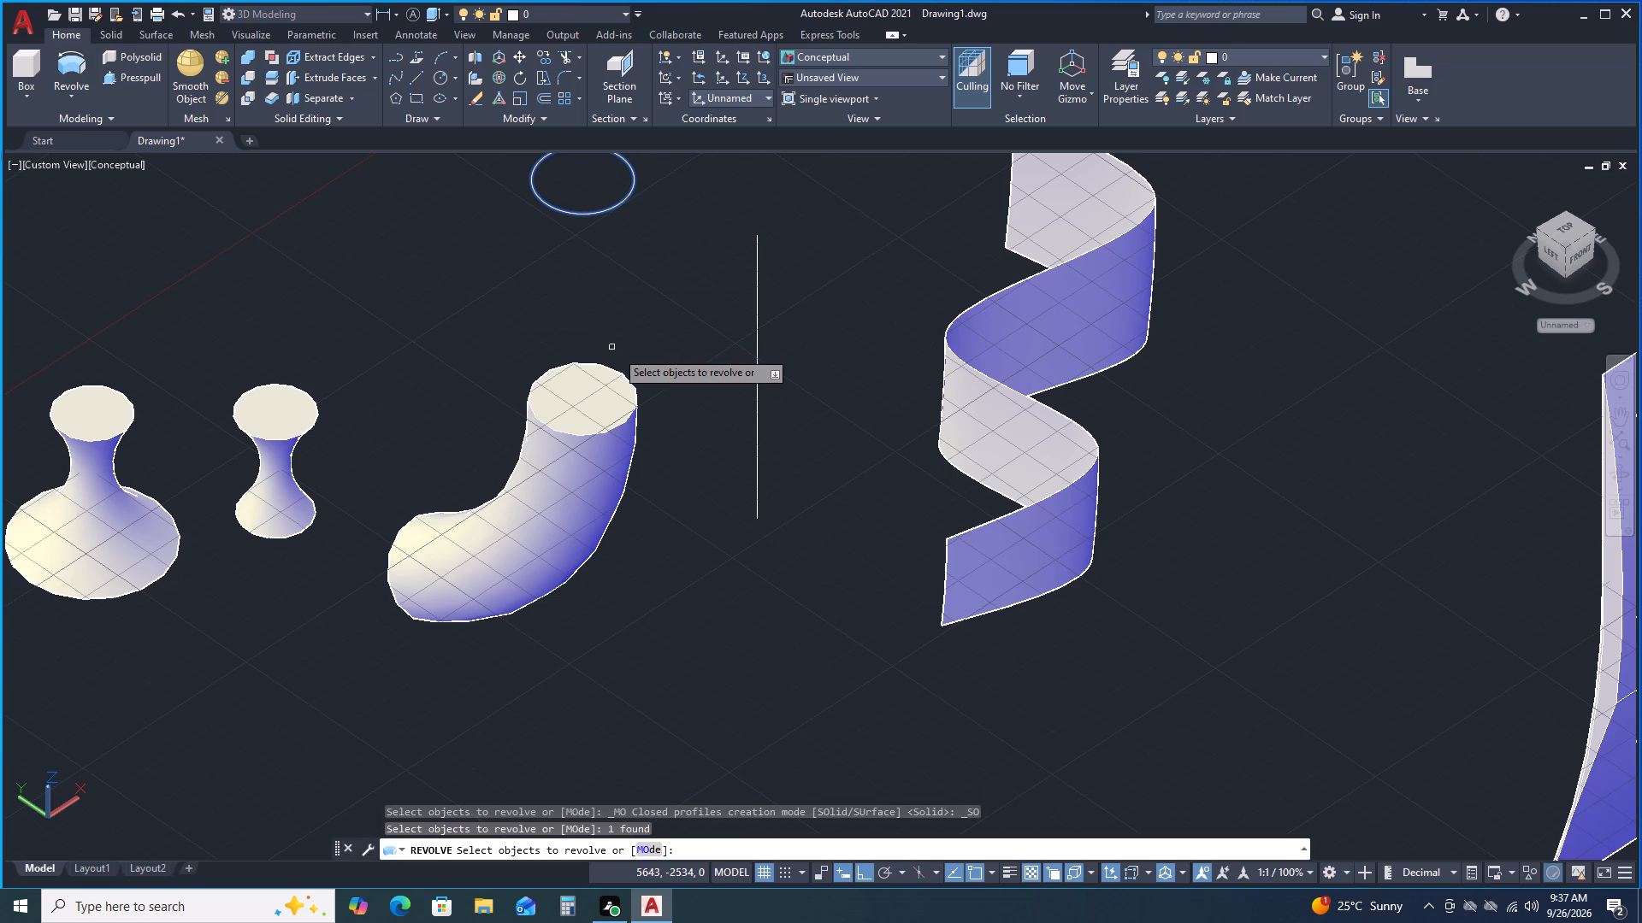
click(629, 379)
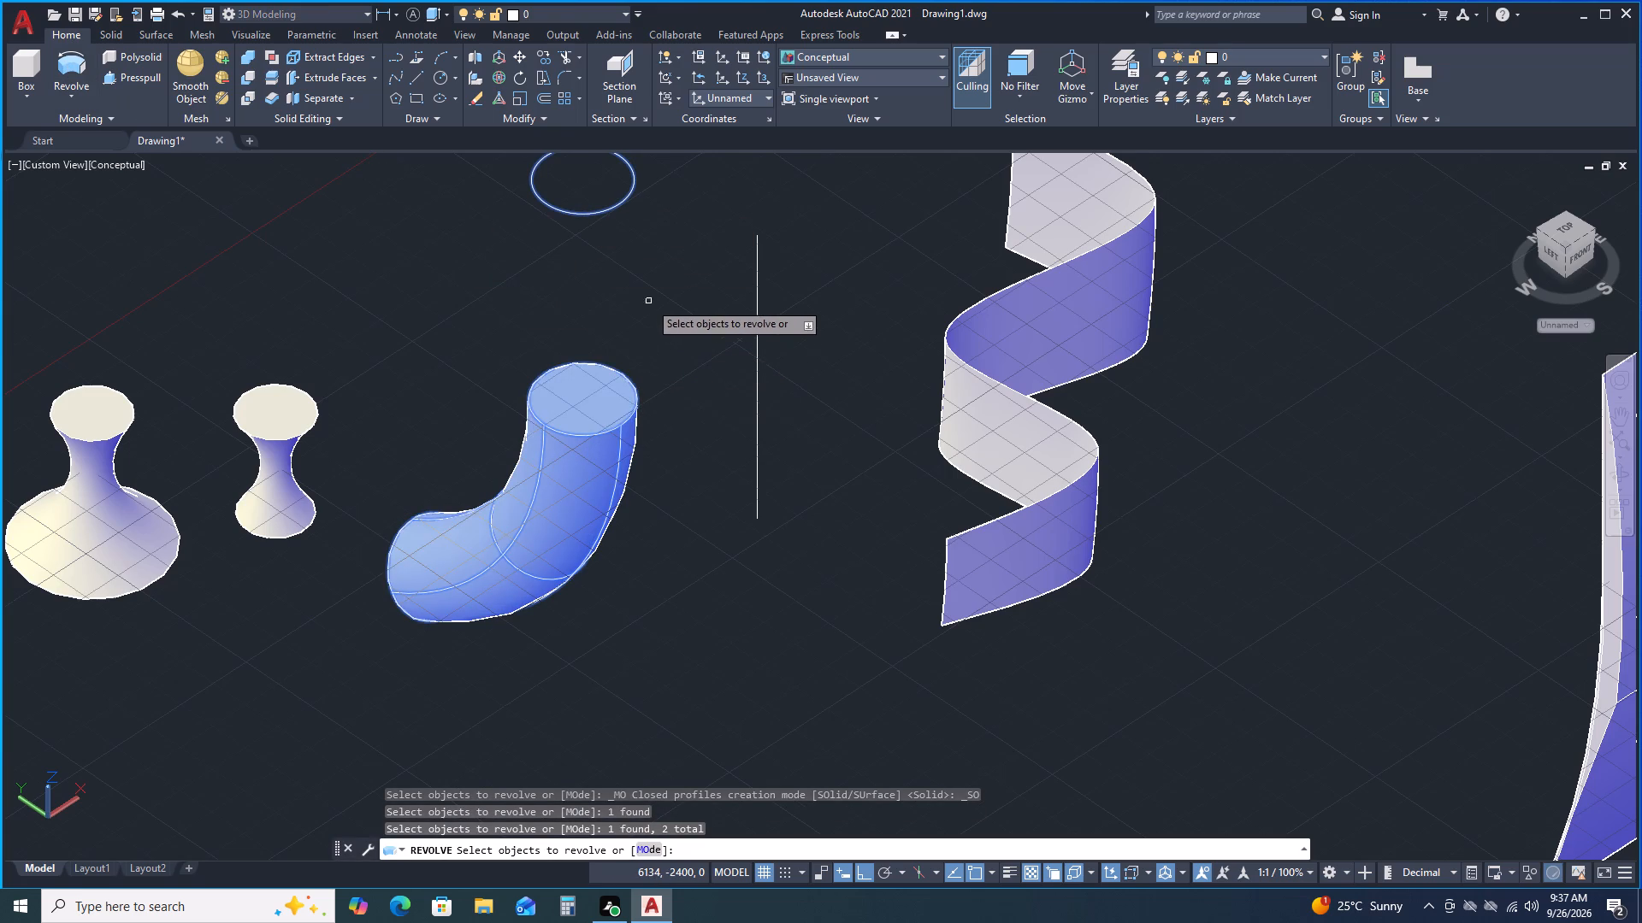
right_click(649, 302)
right_click(649, 302)
click(682, 311)
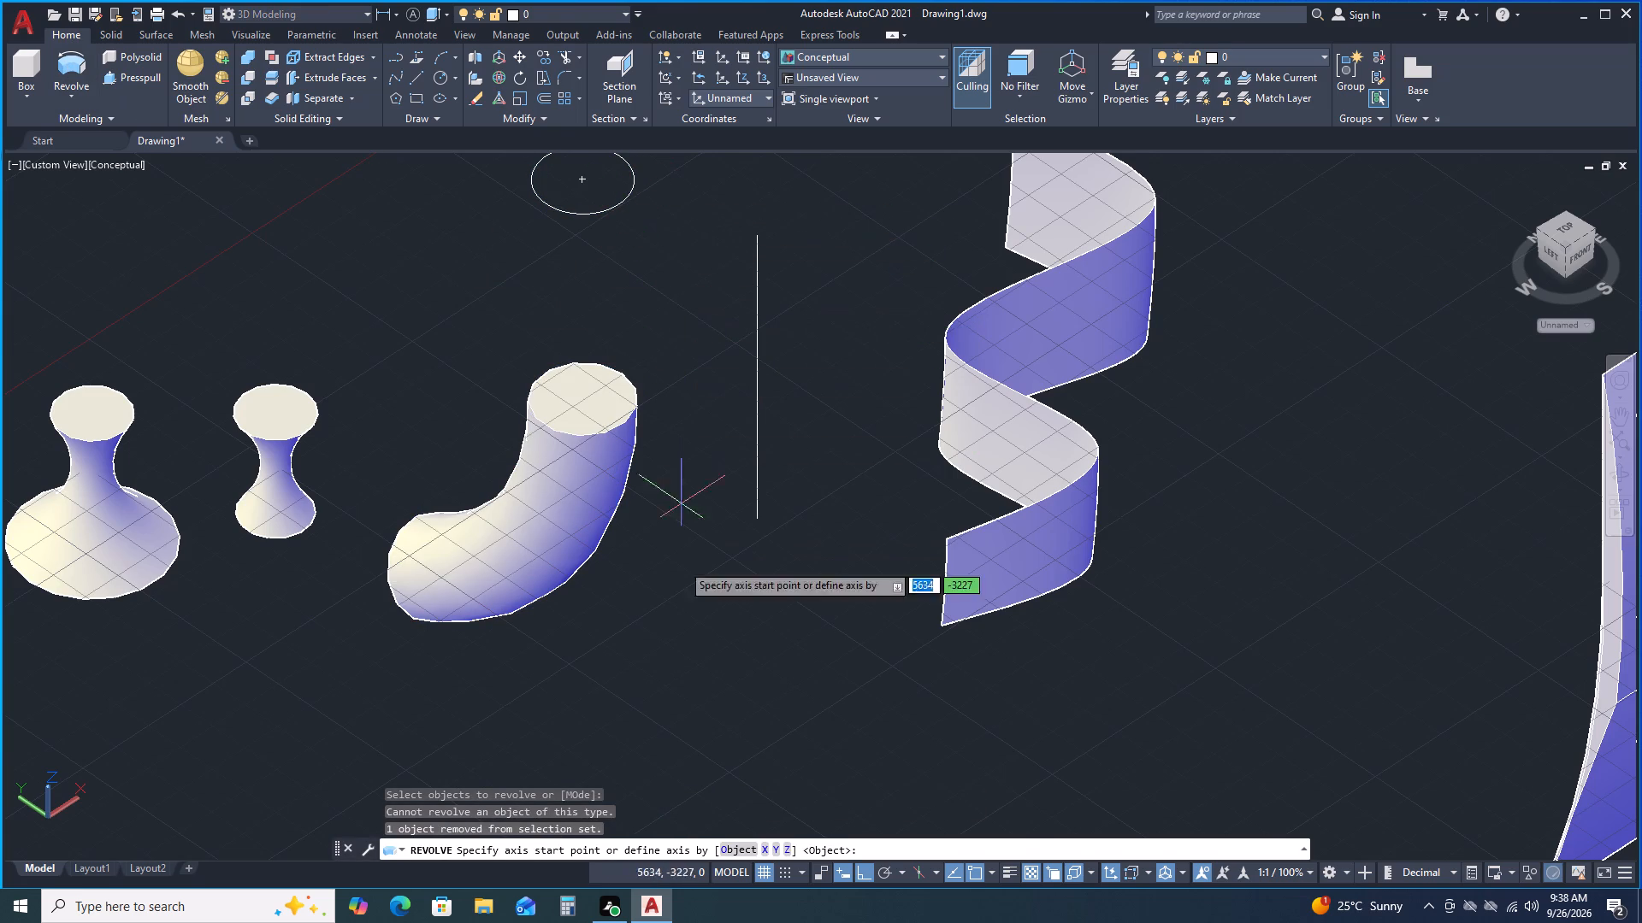
click(768, 850)
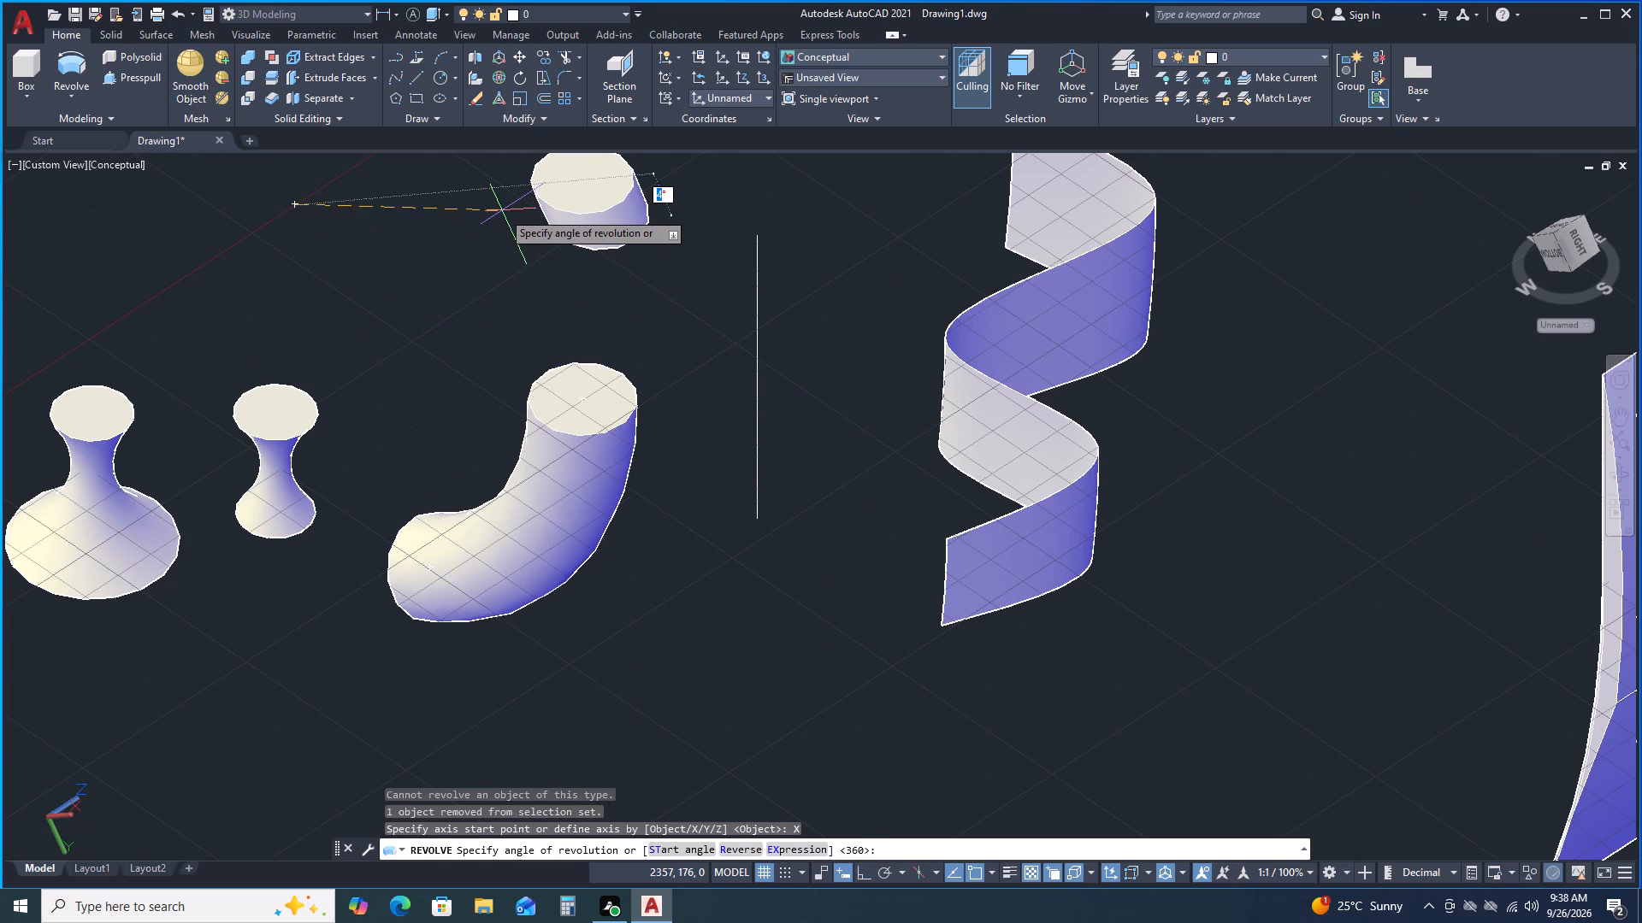
scroll(498, 227, down, 1)
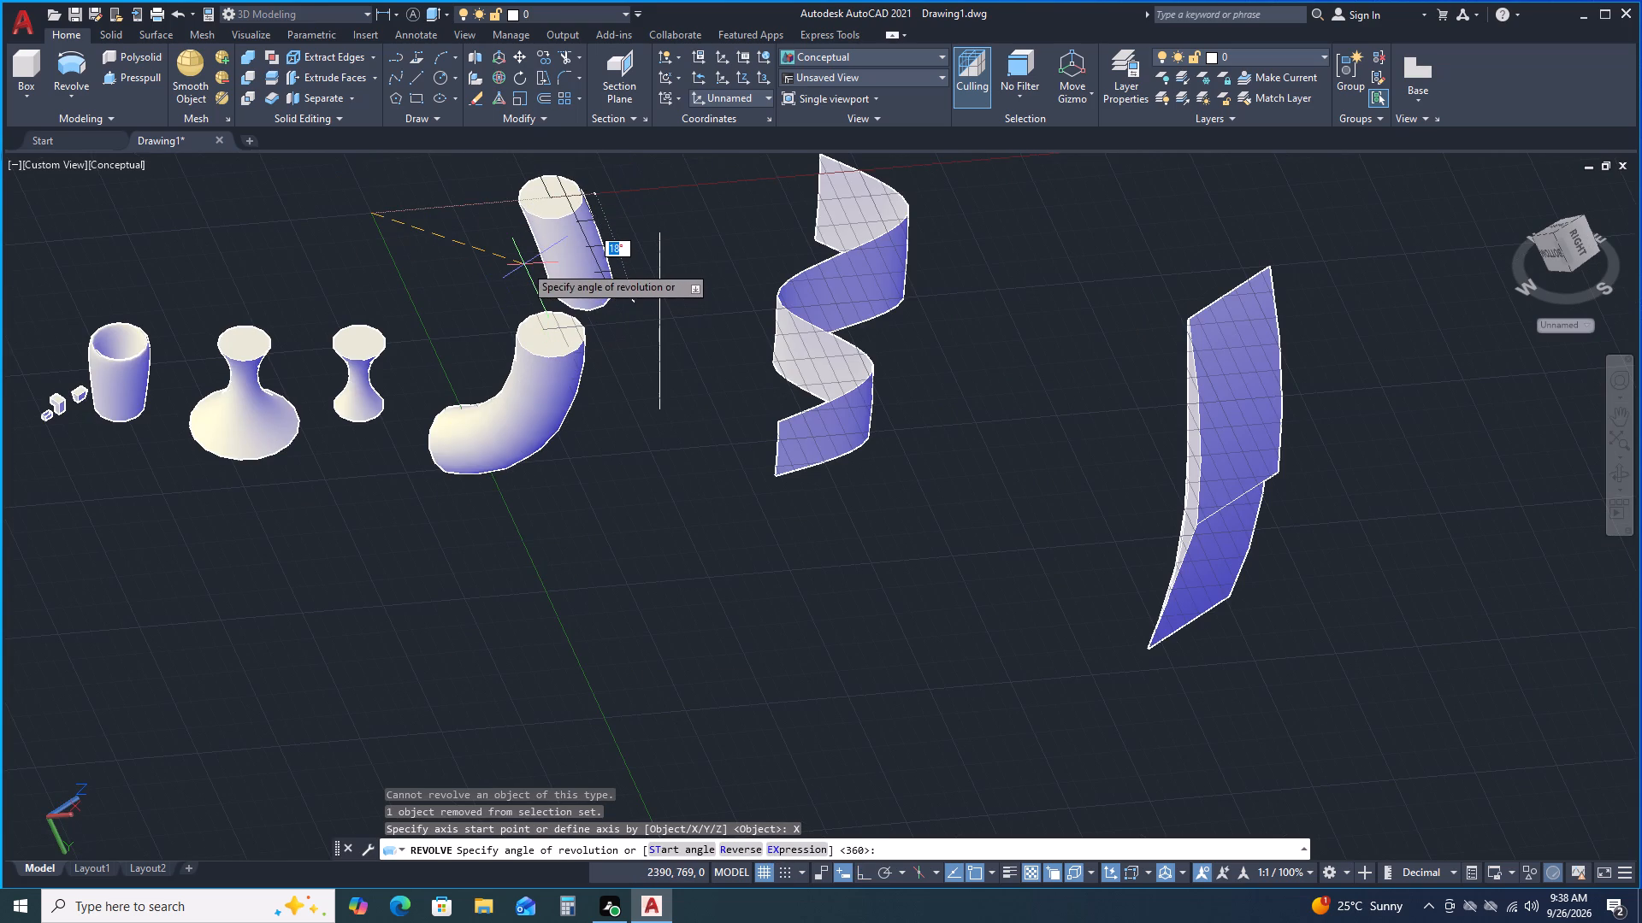
click(521, 260)
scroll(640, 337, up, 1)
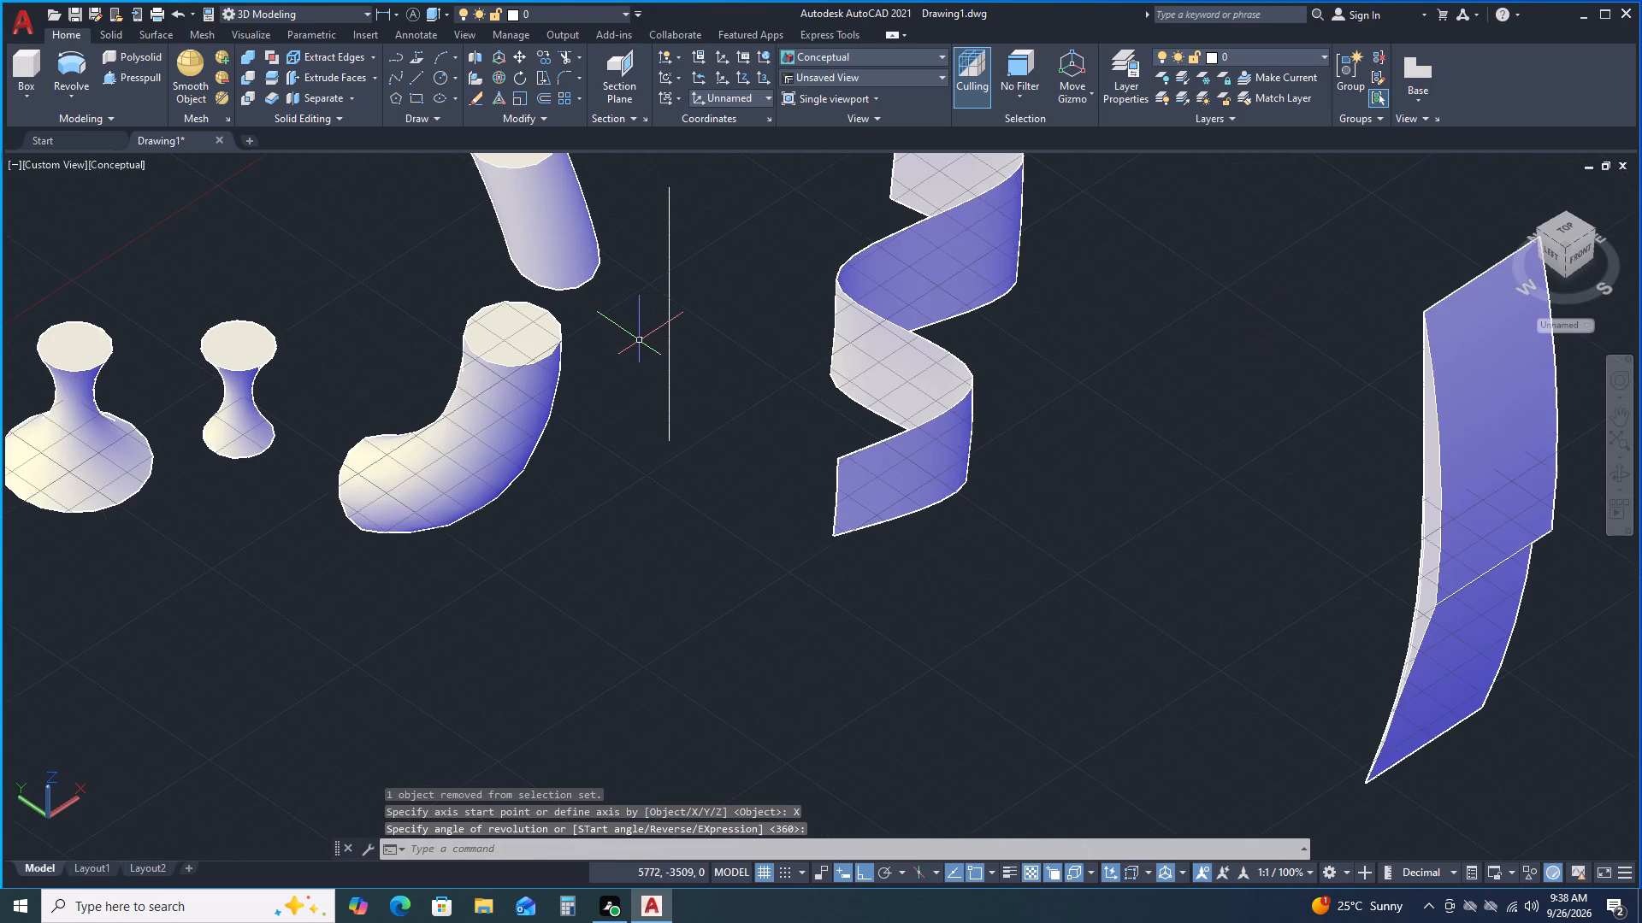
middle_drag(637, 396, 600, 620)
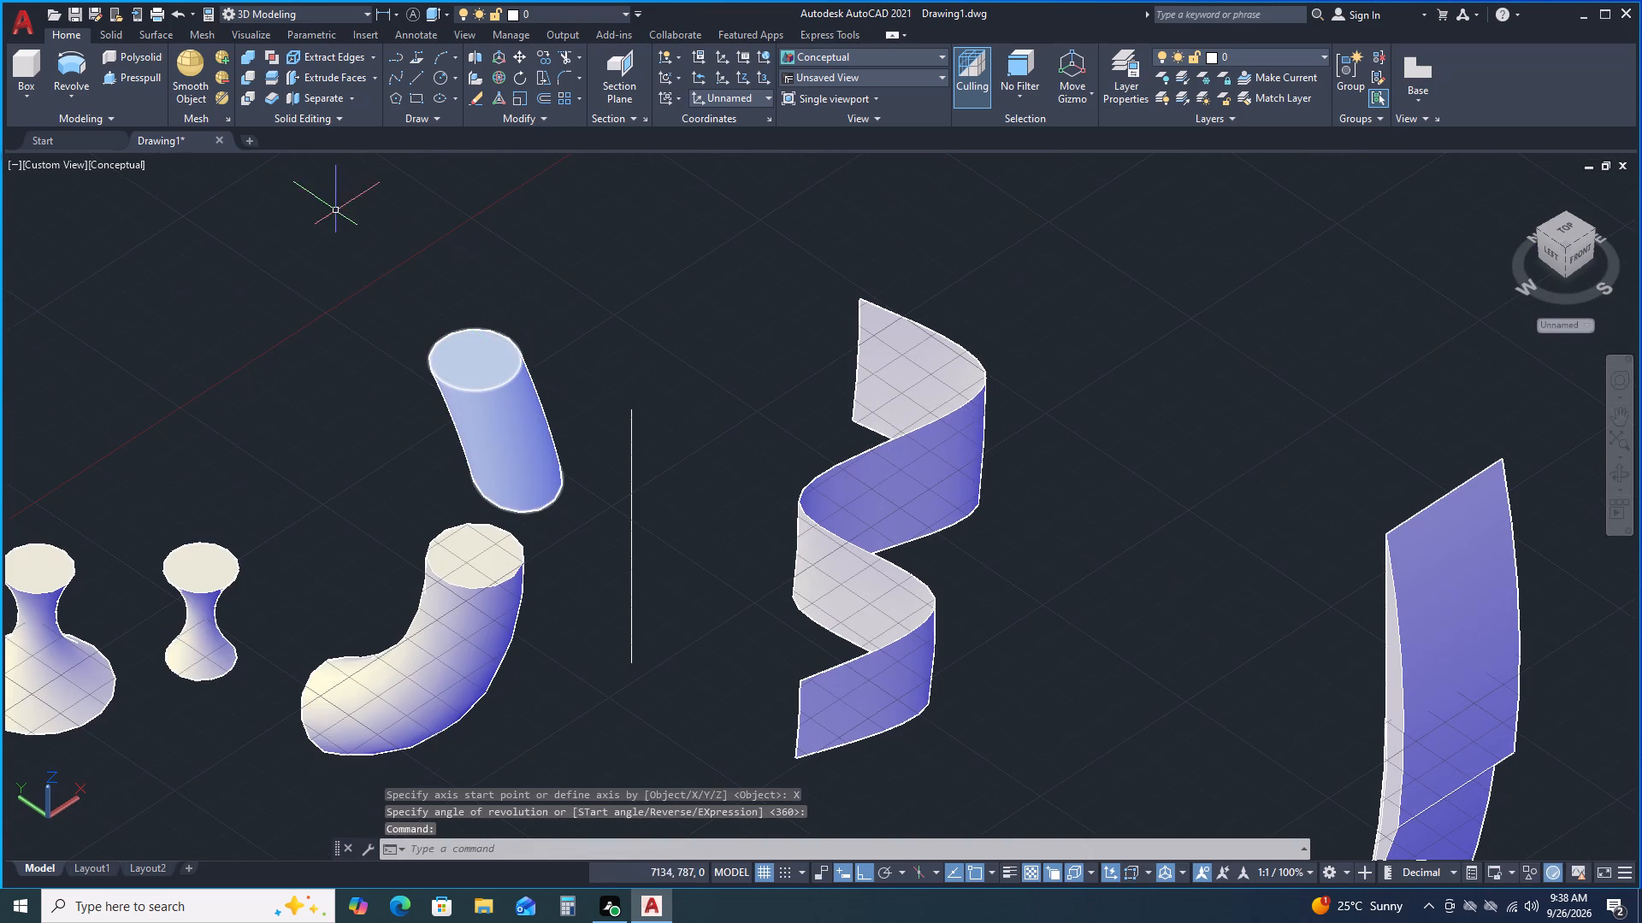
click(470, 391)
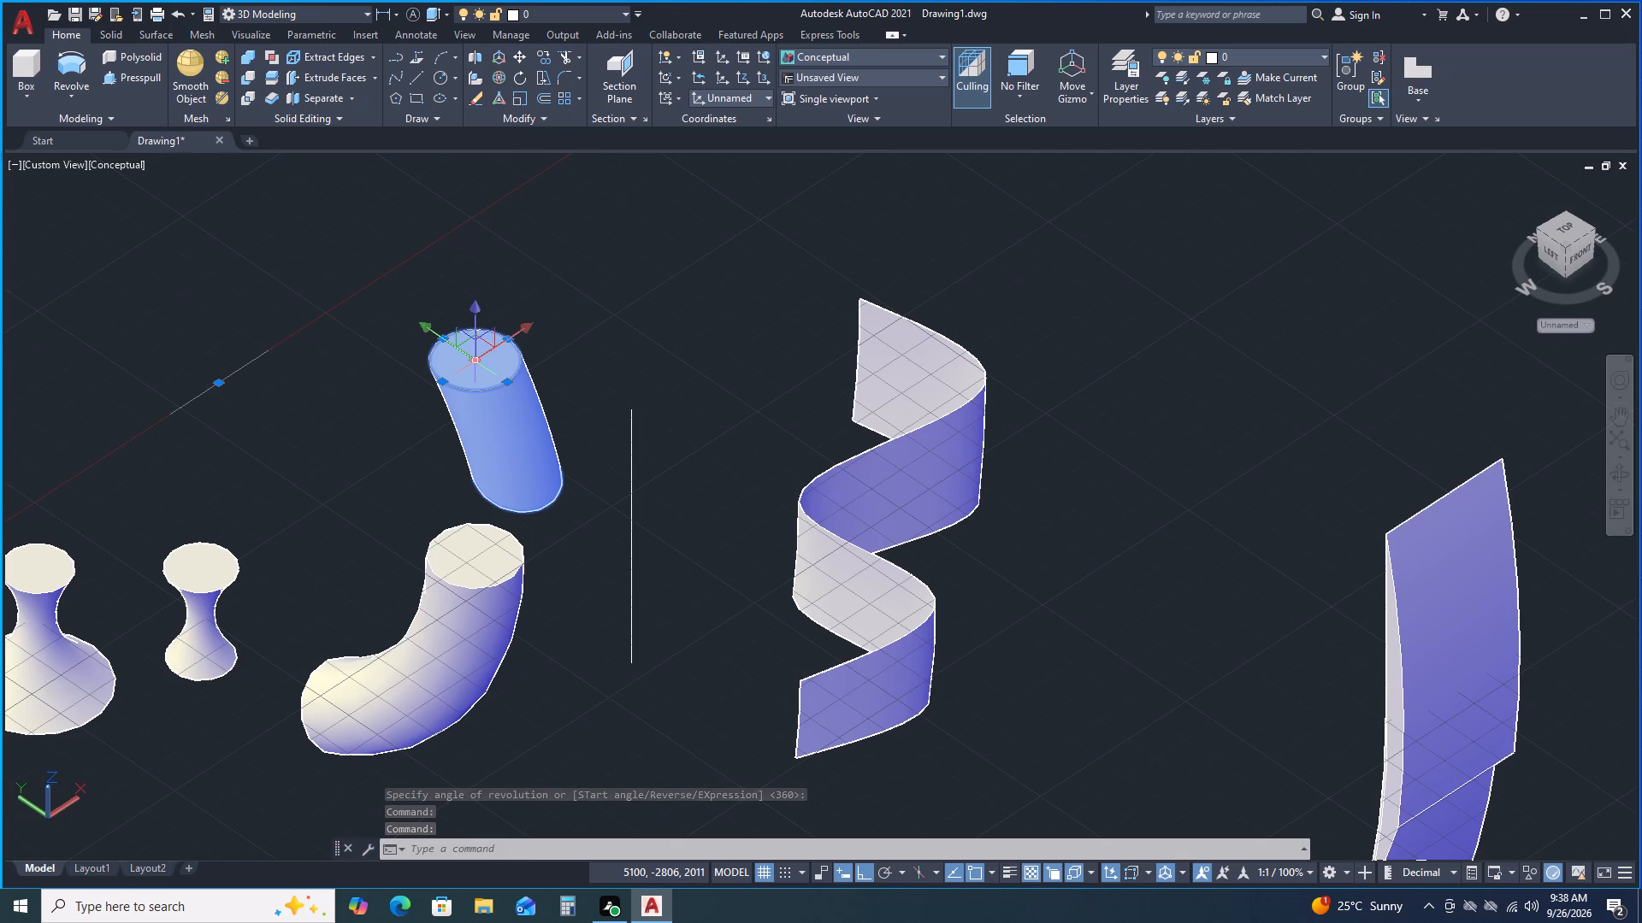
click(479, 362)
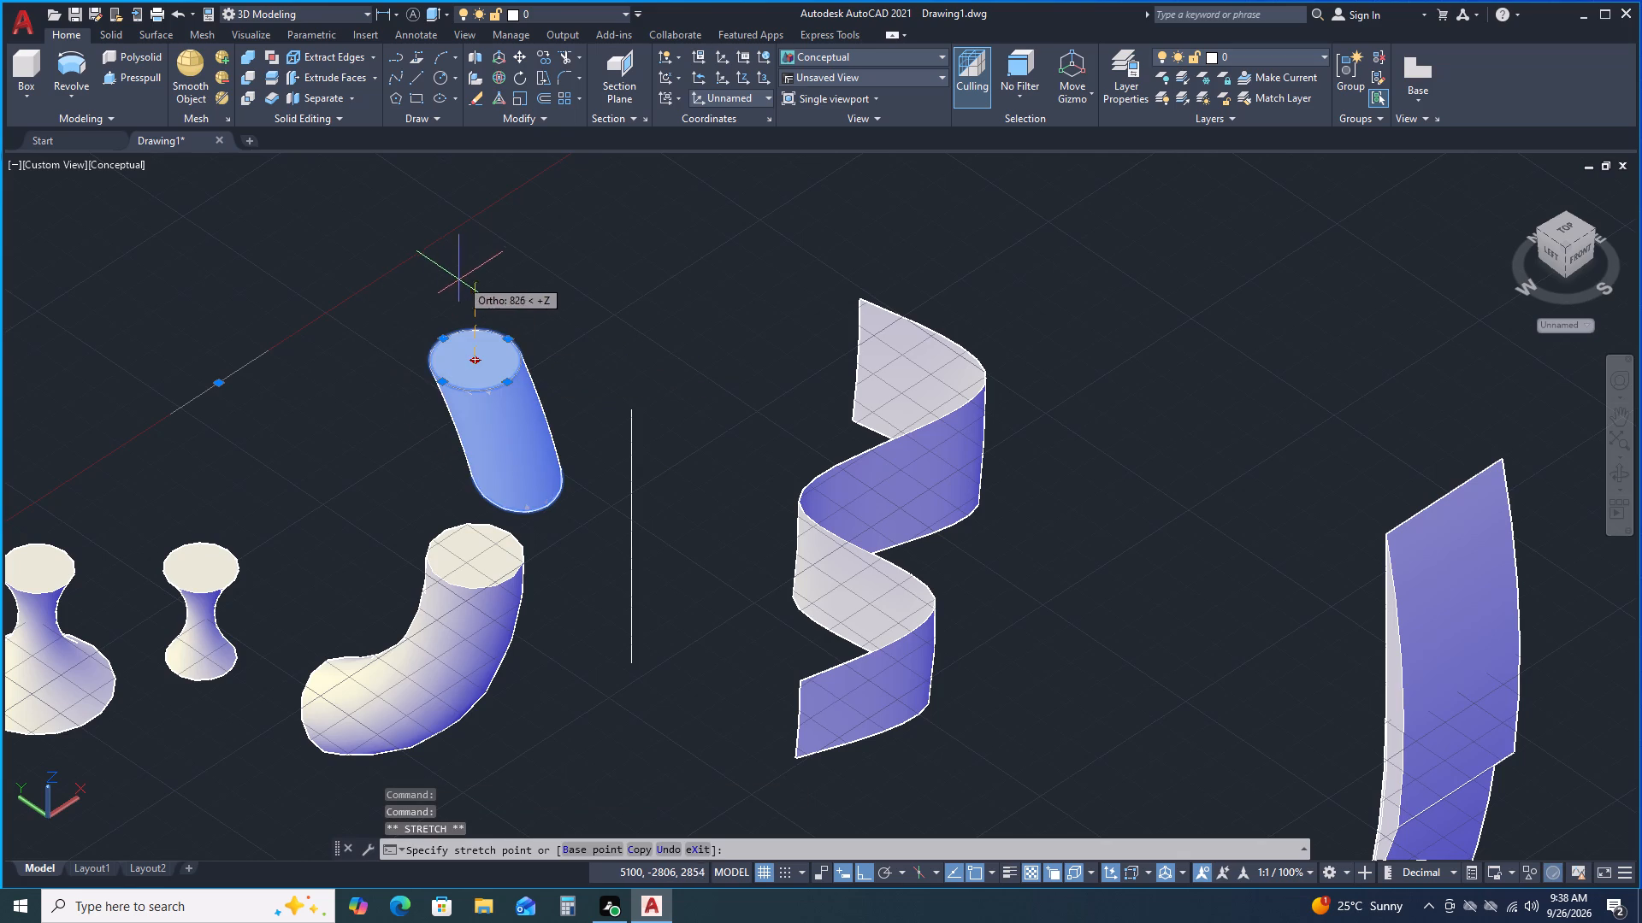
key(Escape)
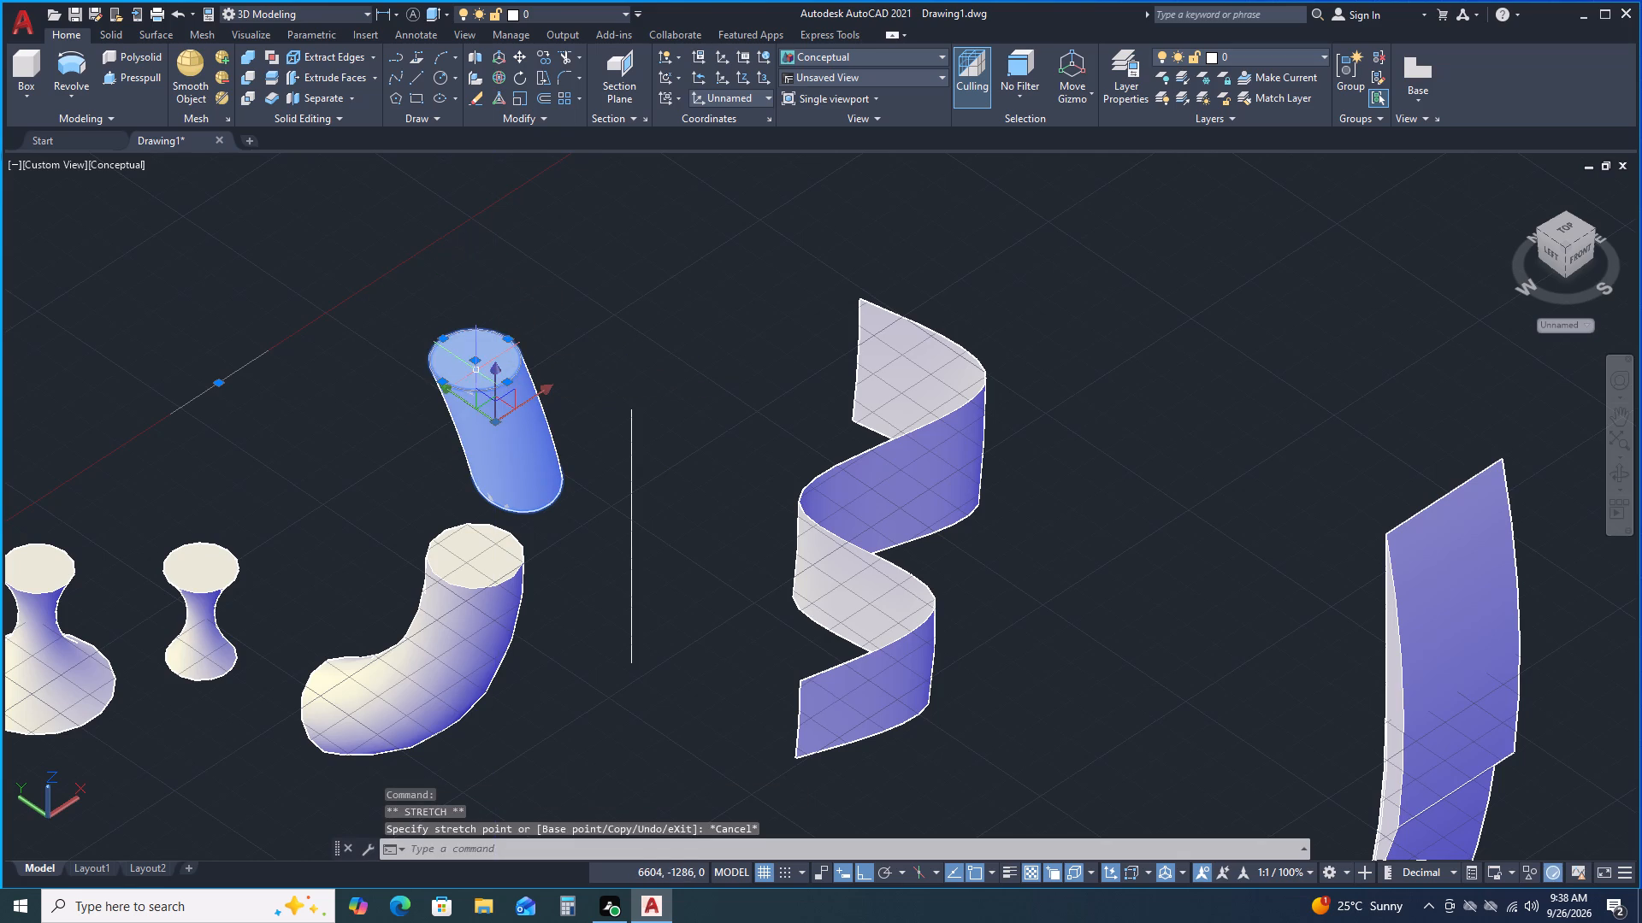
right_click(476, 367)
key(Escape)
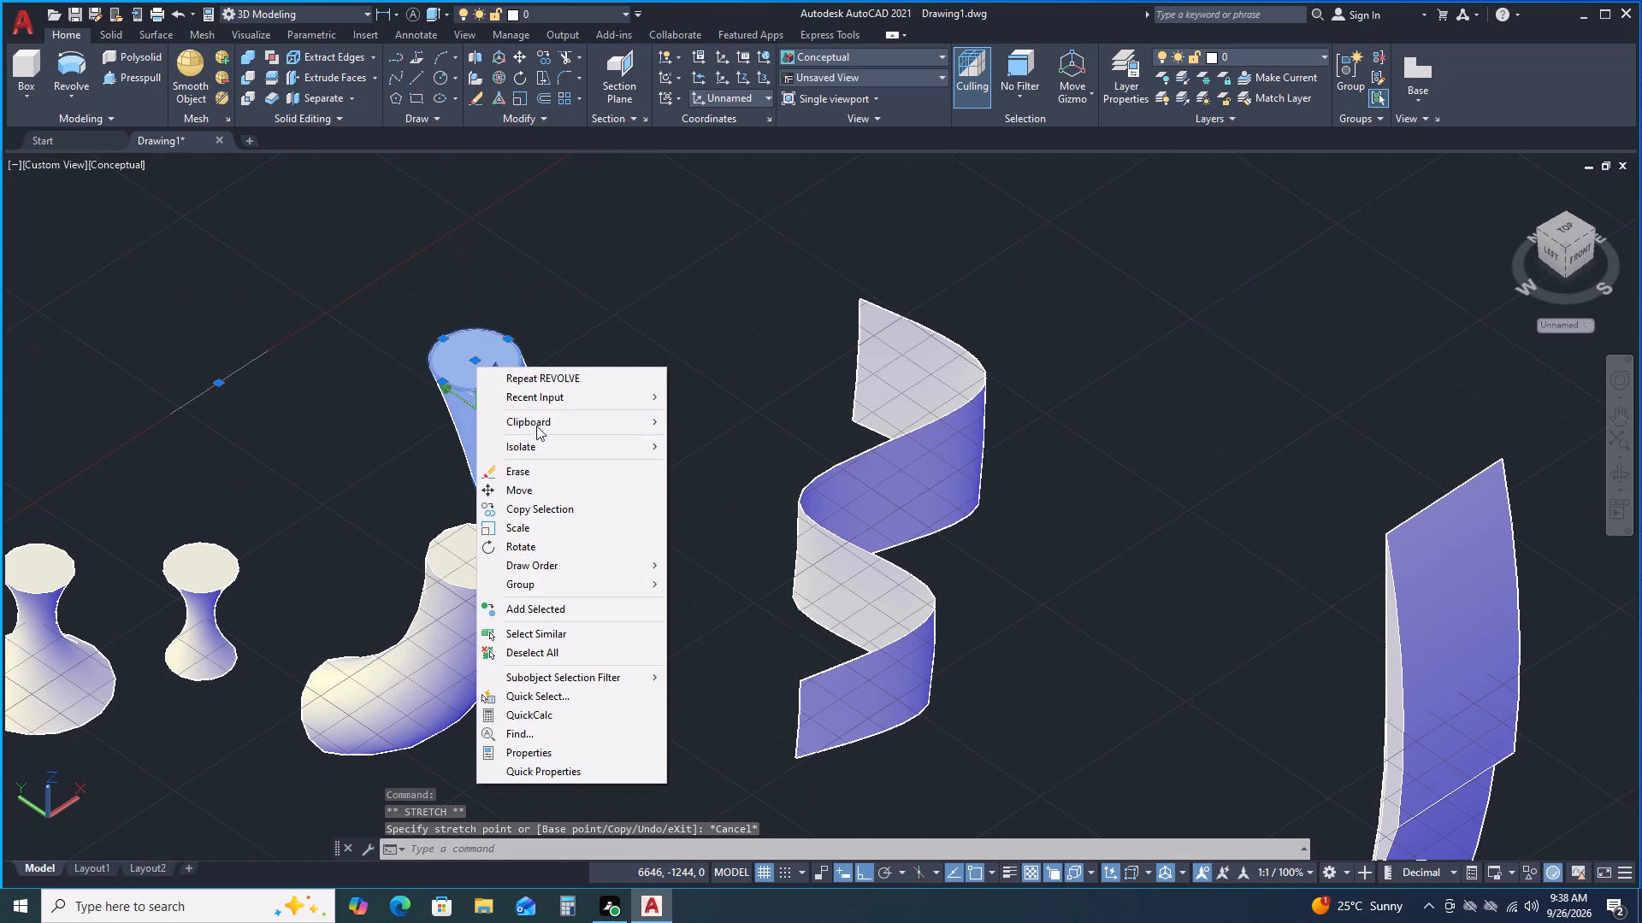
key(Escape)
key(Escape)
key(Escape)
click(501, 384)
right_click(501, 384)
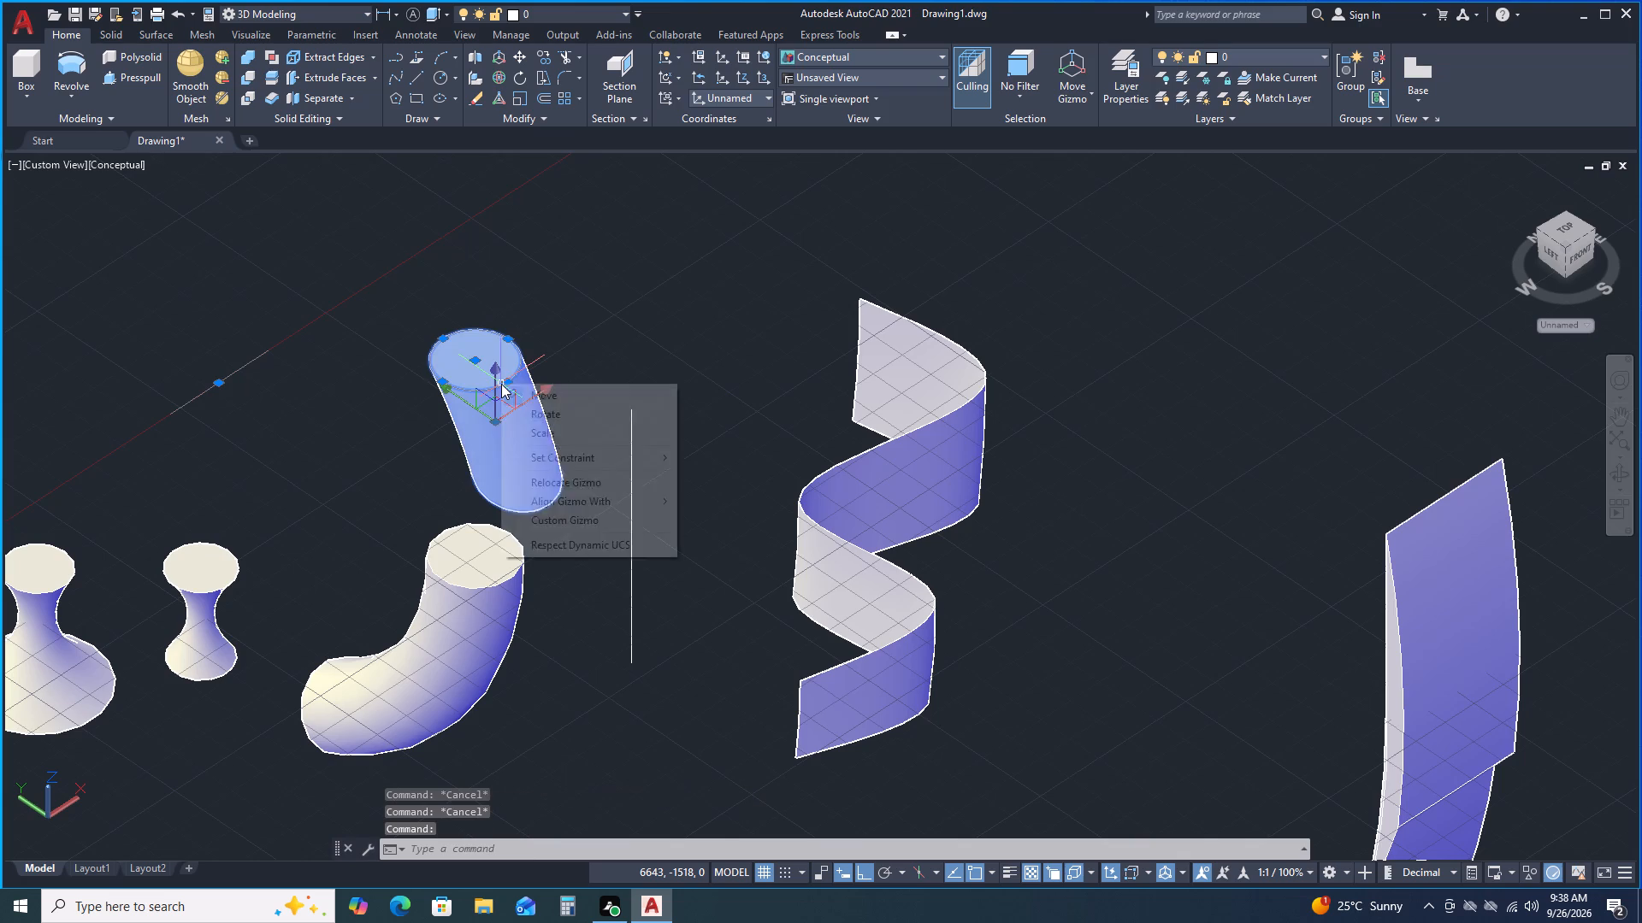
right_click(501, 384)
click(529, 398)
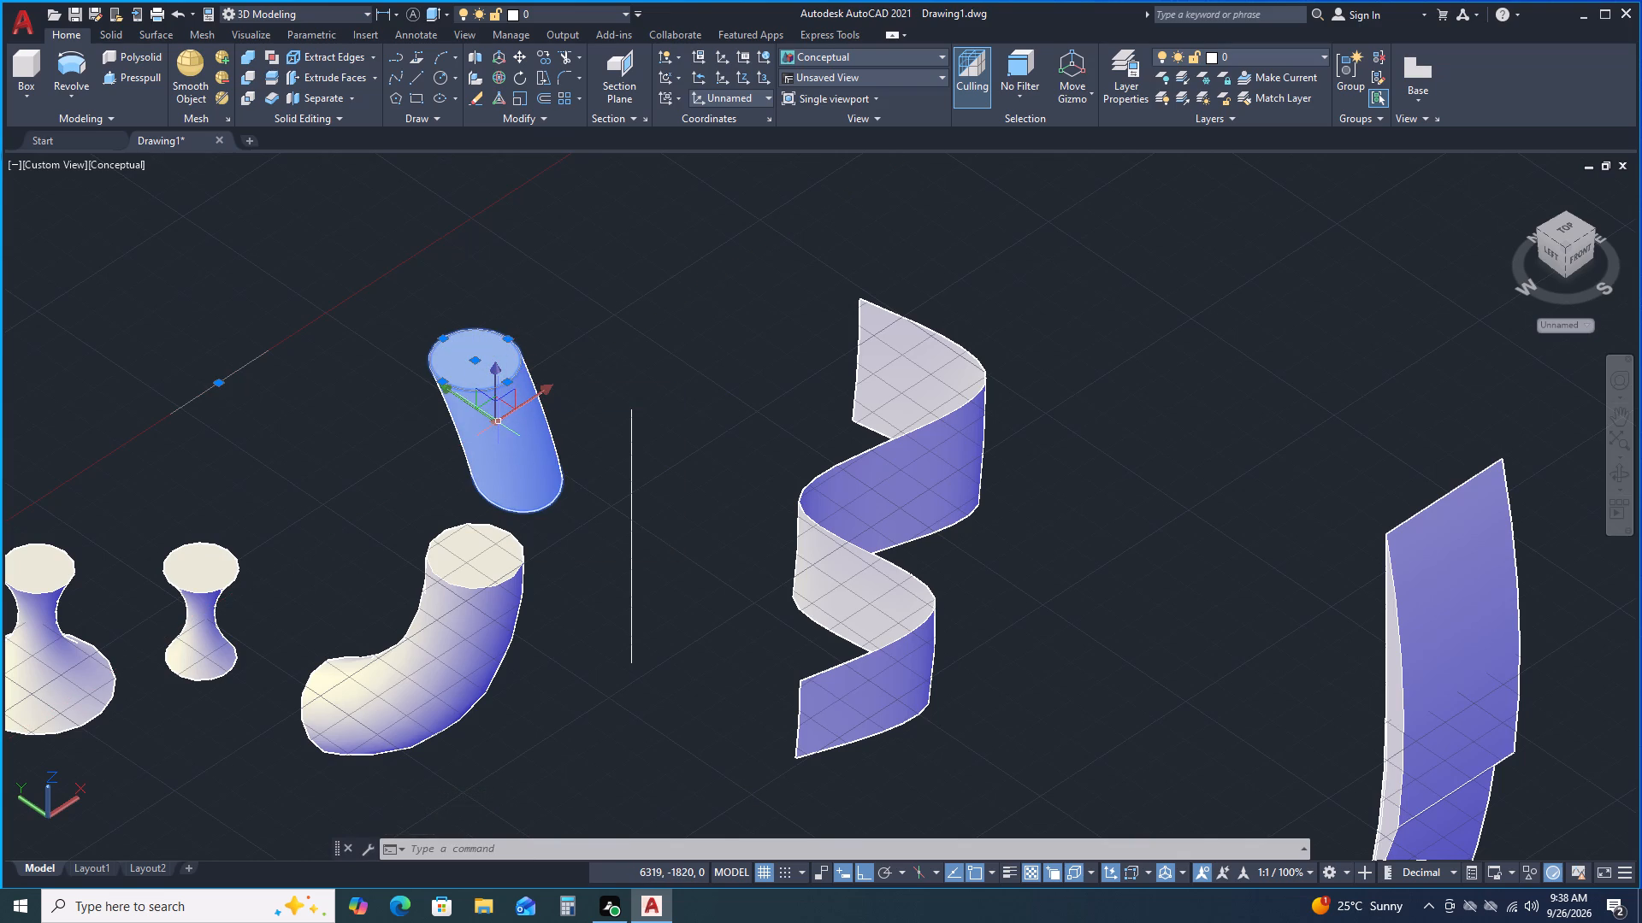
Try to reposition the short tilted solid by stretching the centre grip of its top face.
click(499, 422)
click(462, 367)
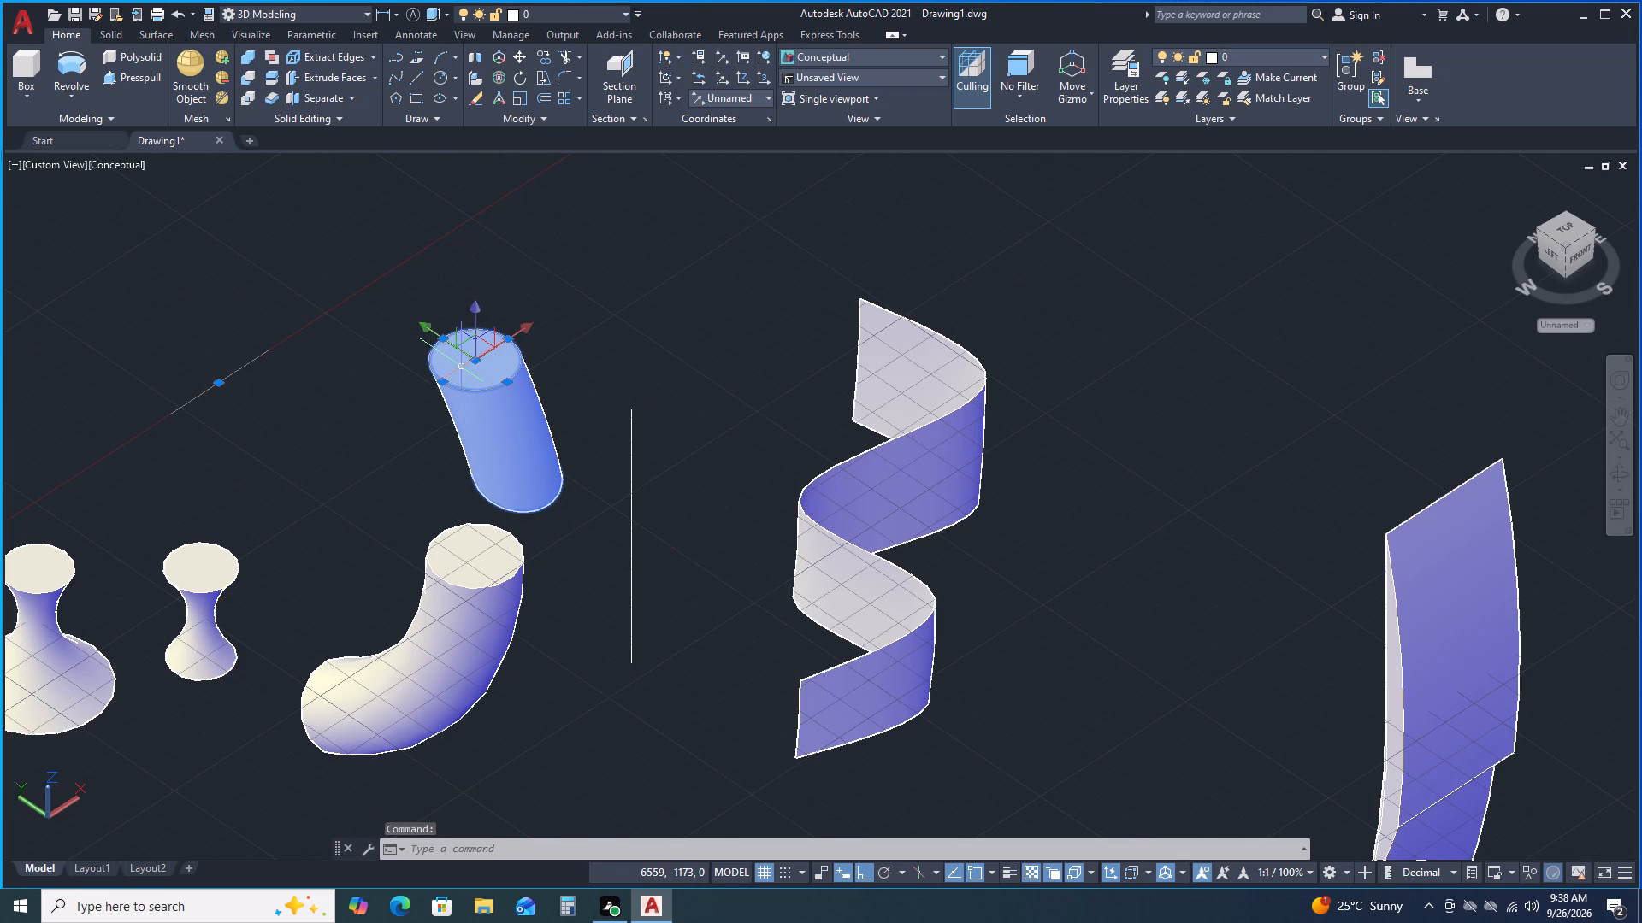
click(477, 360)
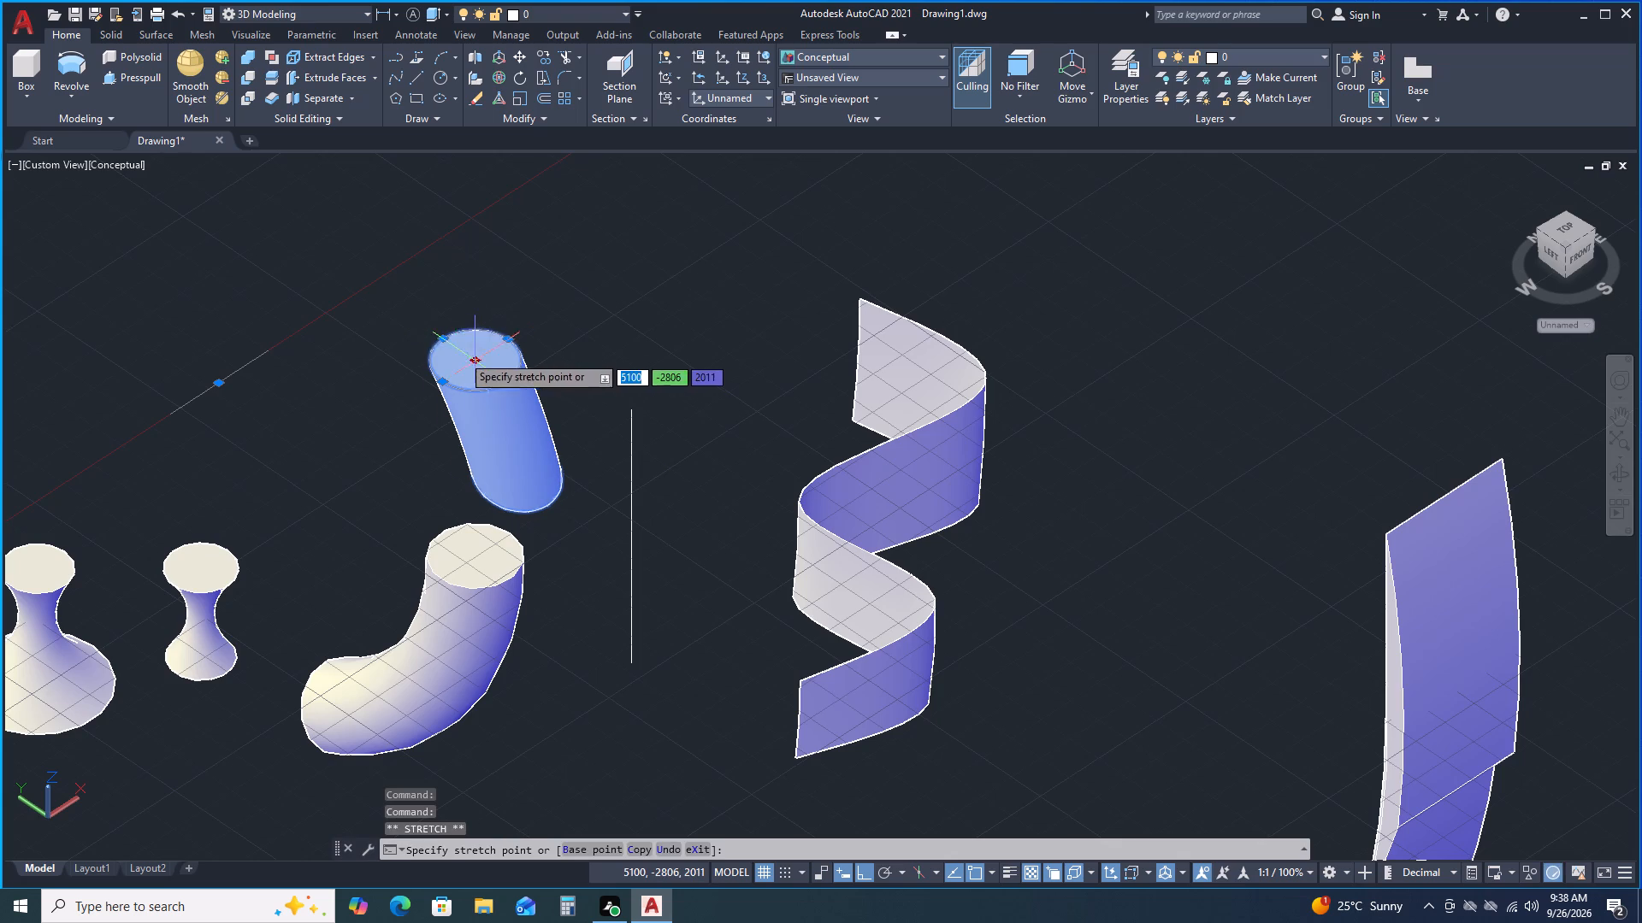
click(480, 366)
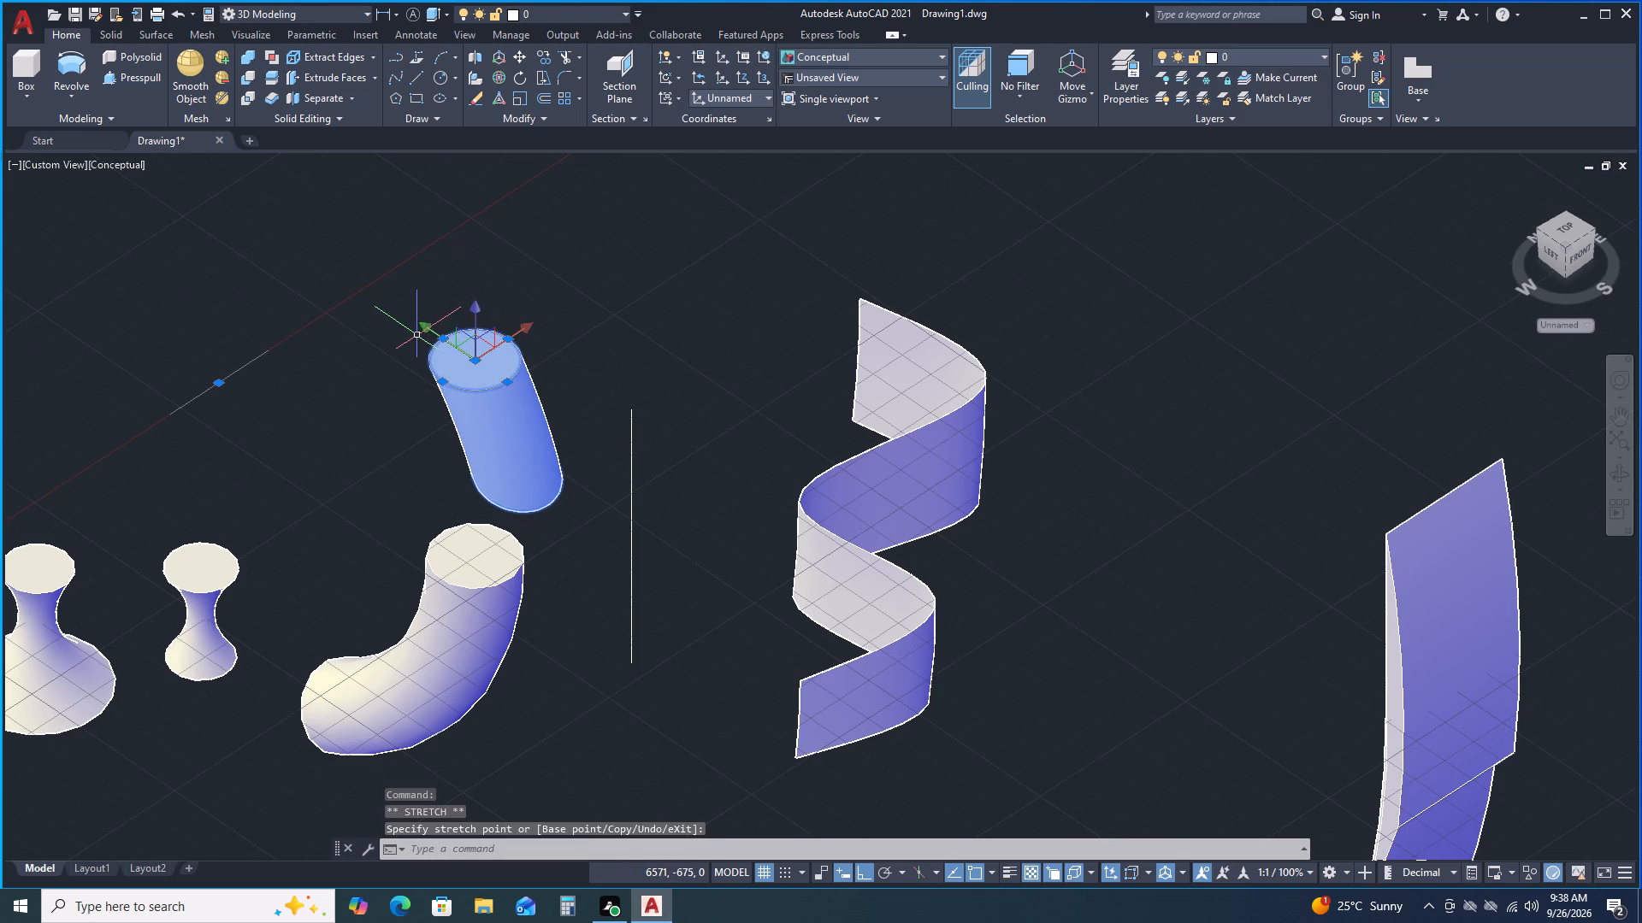
Stretch a quadrant grip on the short tilted solid's top face, picking the circle's radius freehand, and clear the selection.
click(442, 337)
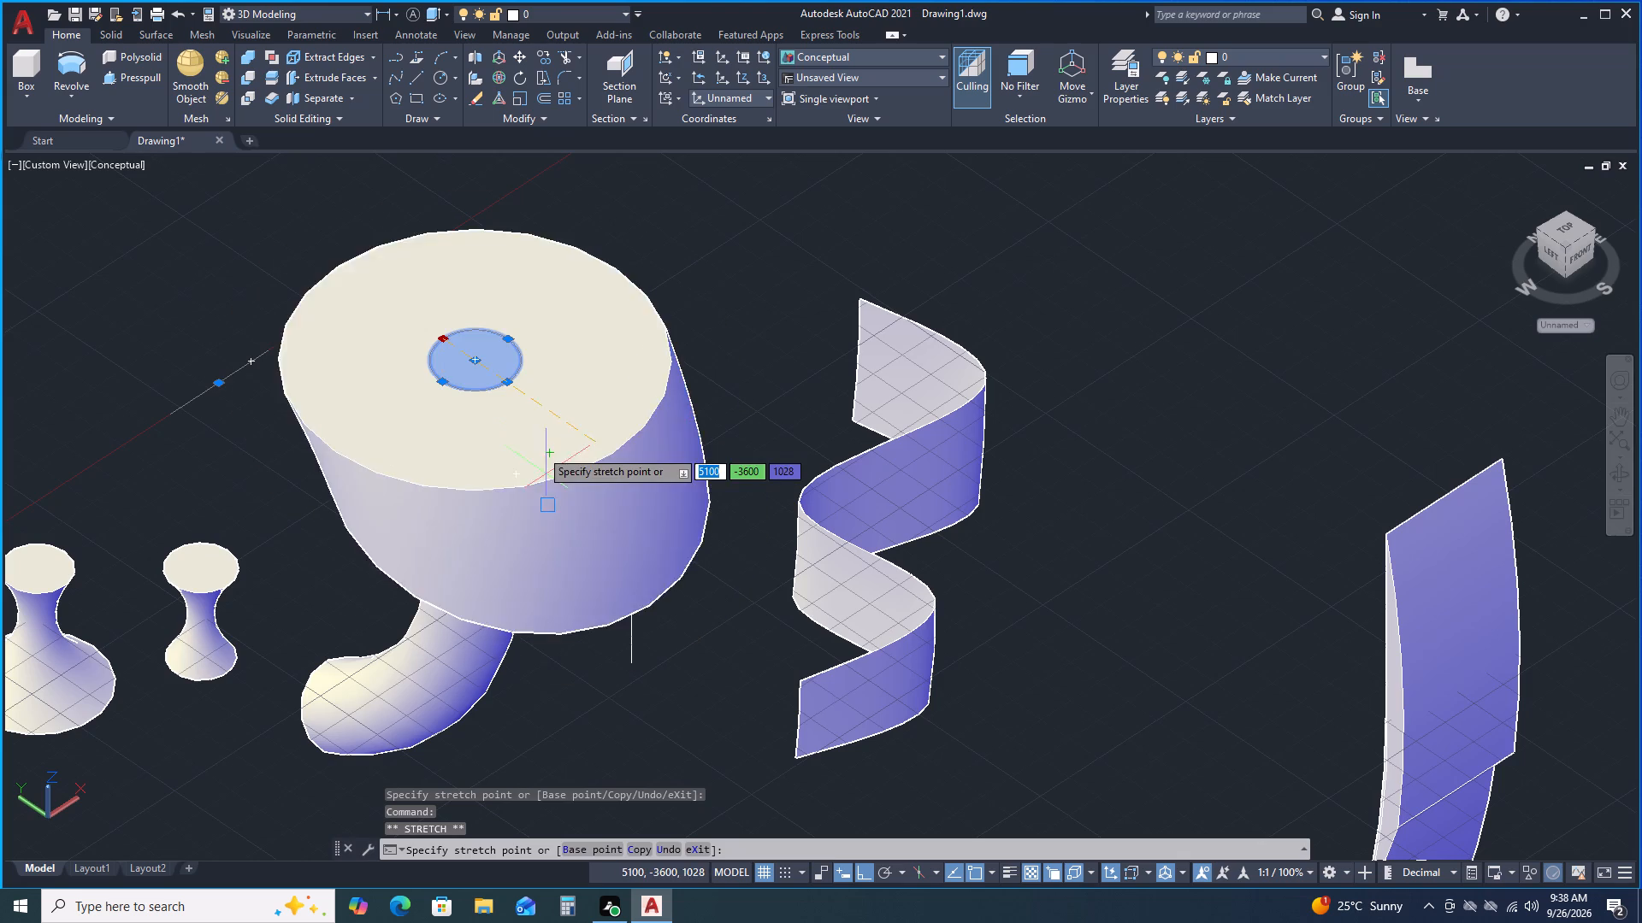
click(511, 355)
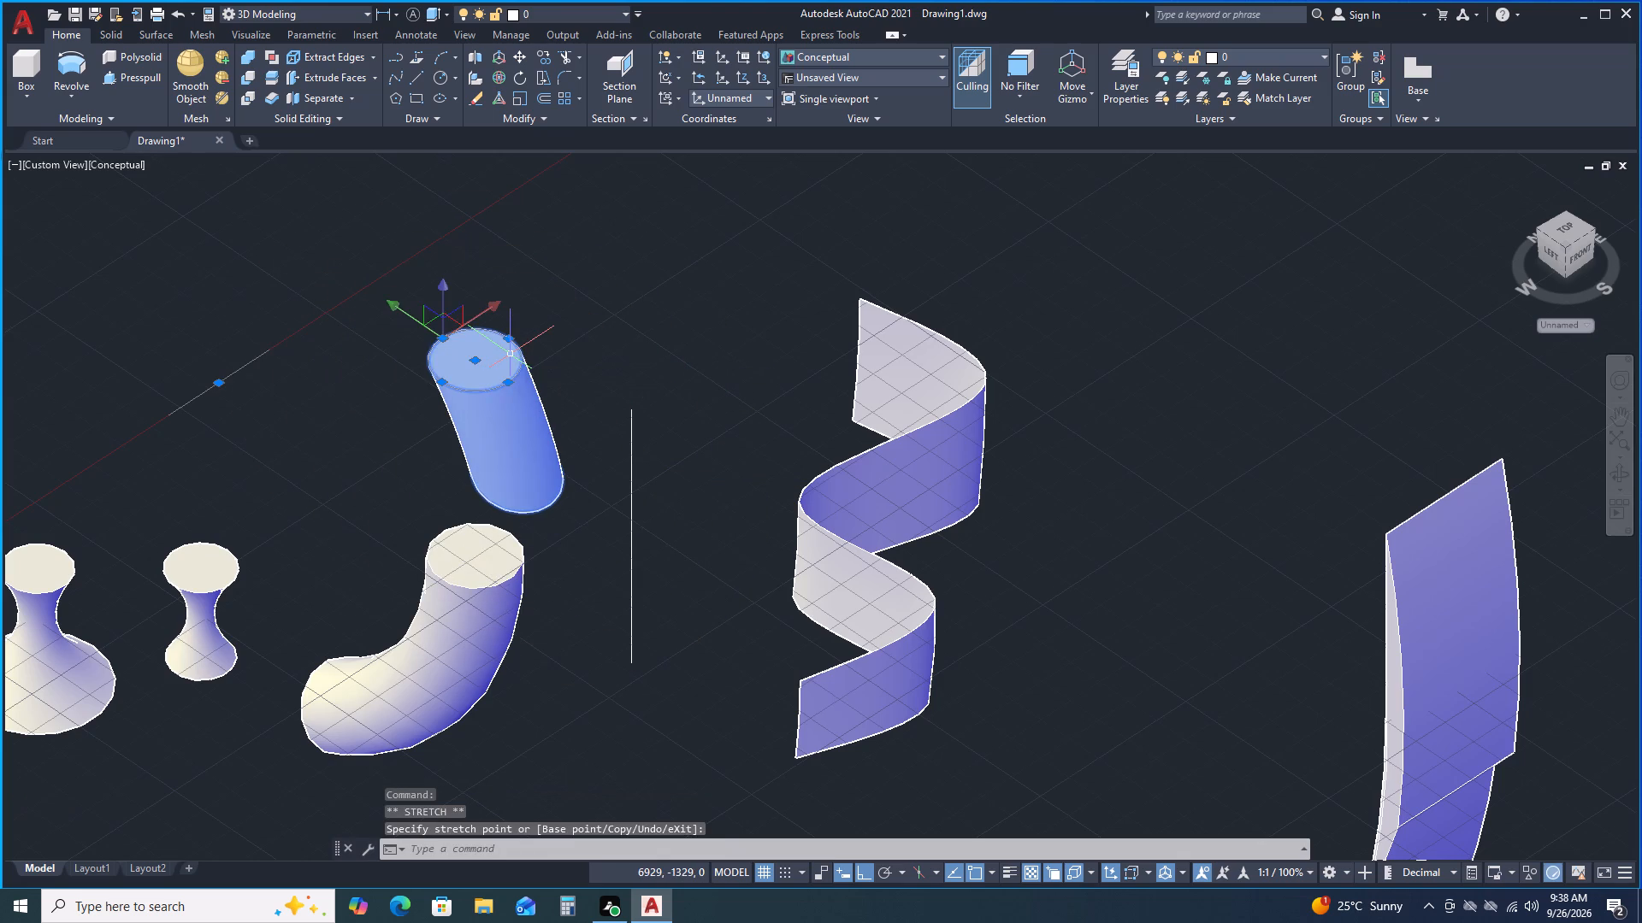
key(Escape)
key(Escape)
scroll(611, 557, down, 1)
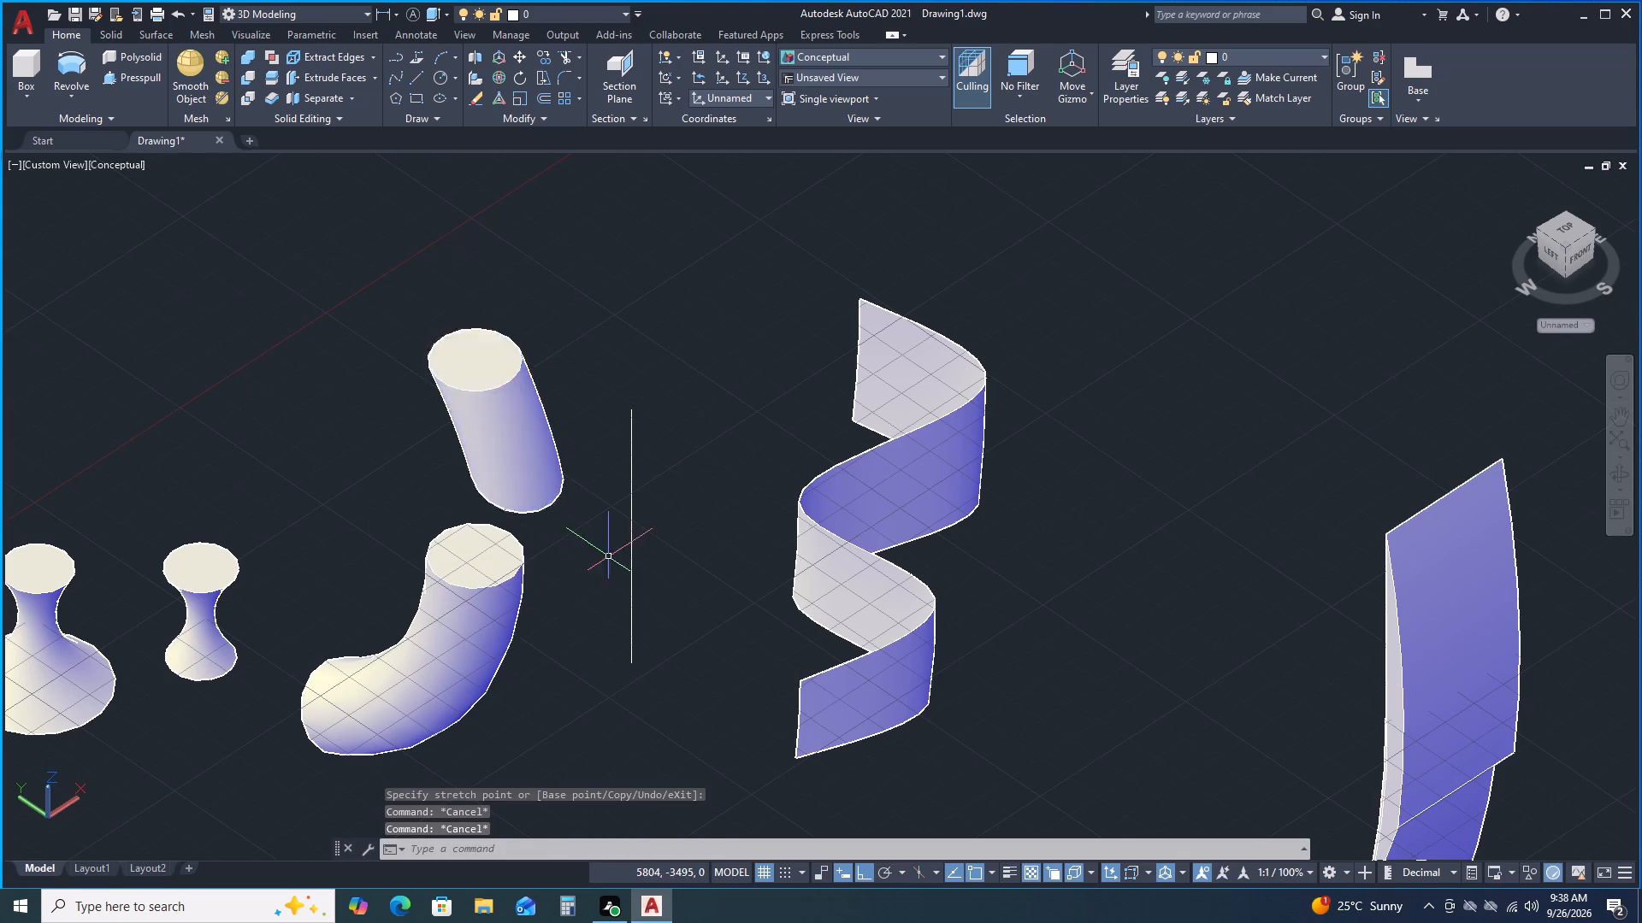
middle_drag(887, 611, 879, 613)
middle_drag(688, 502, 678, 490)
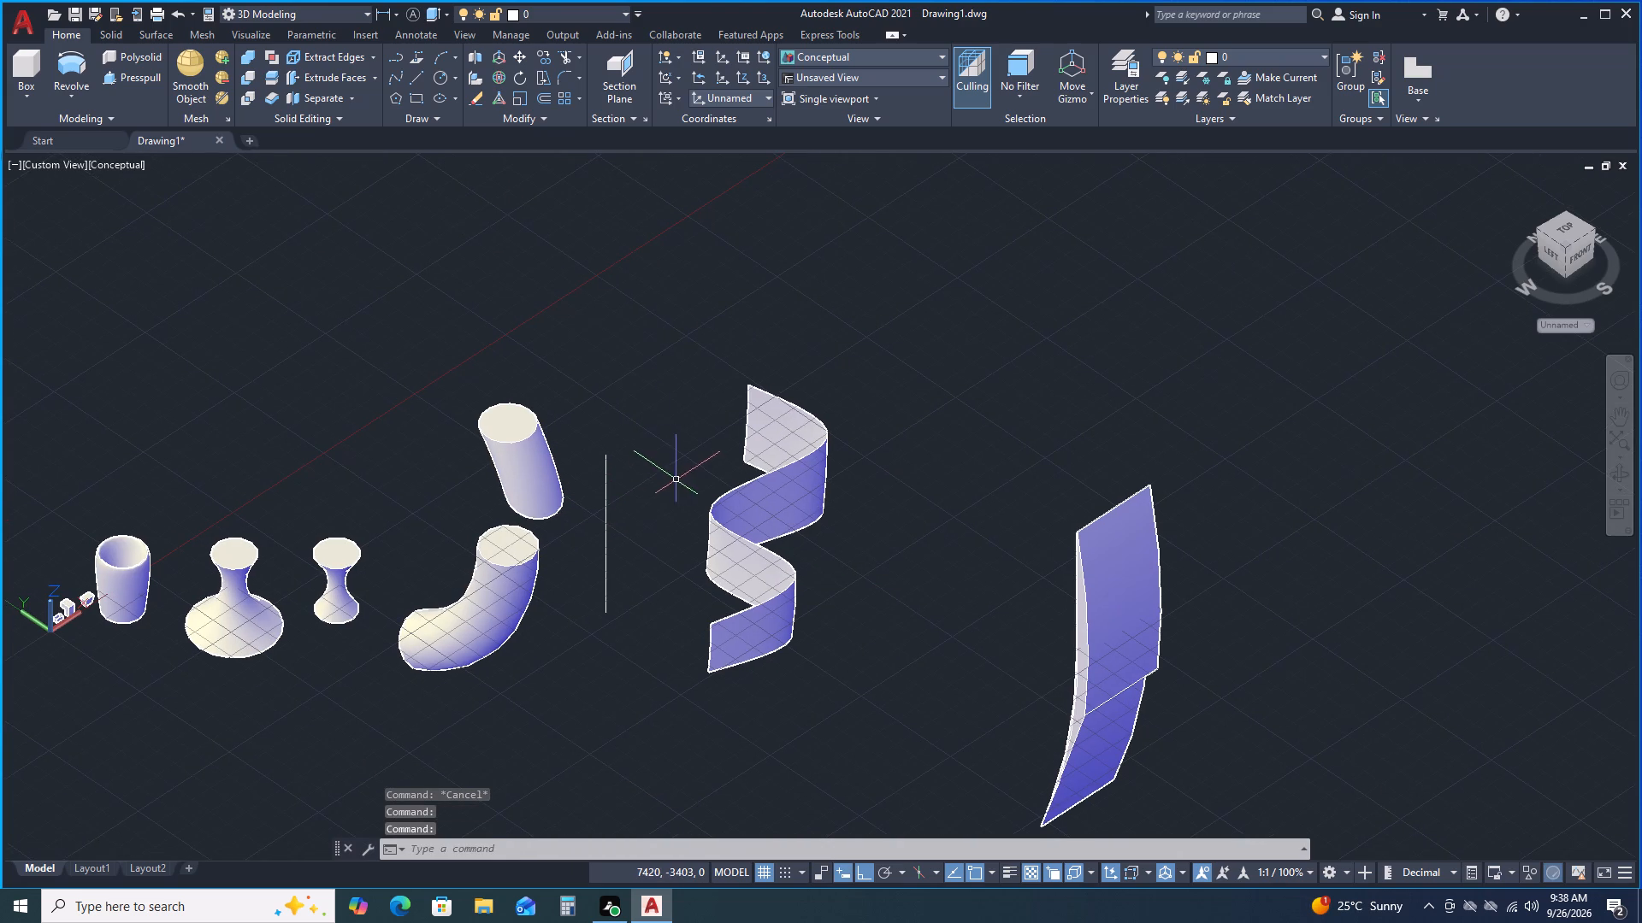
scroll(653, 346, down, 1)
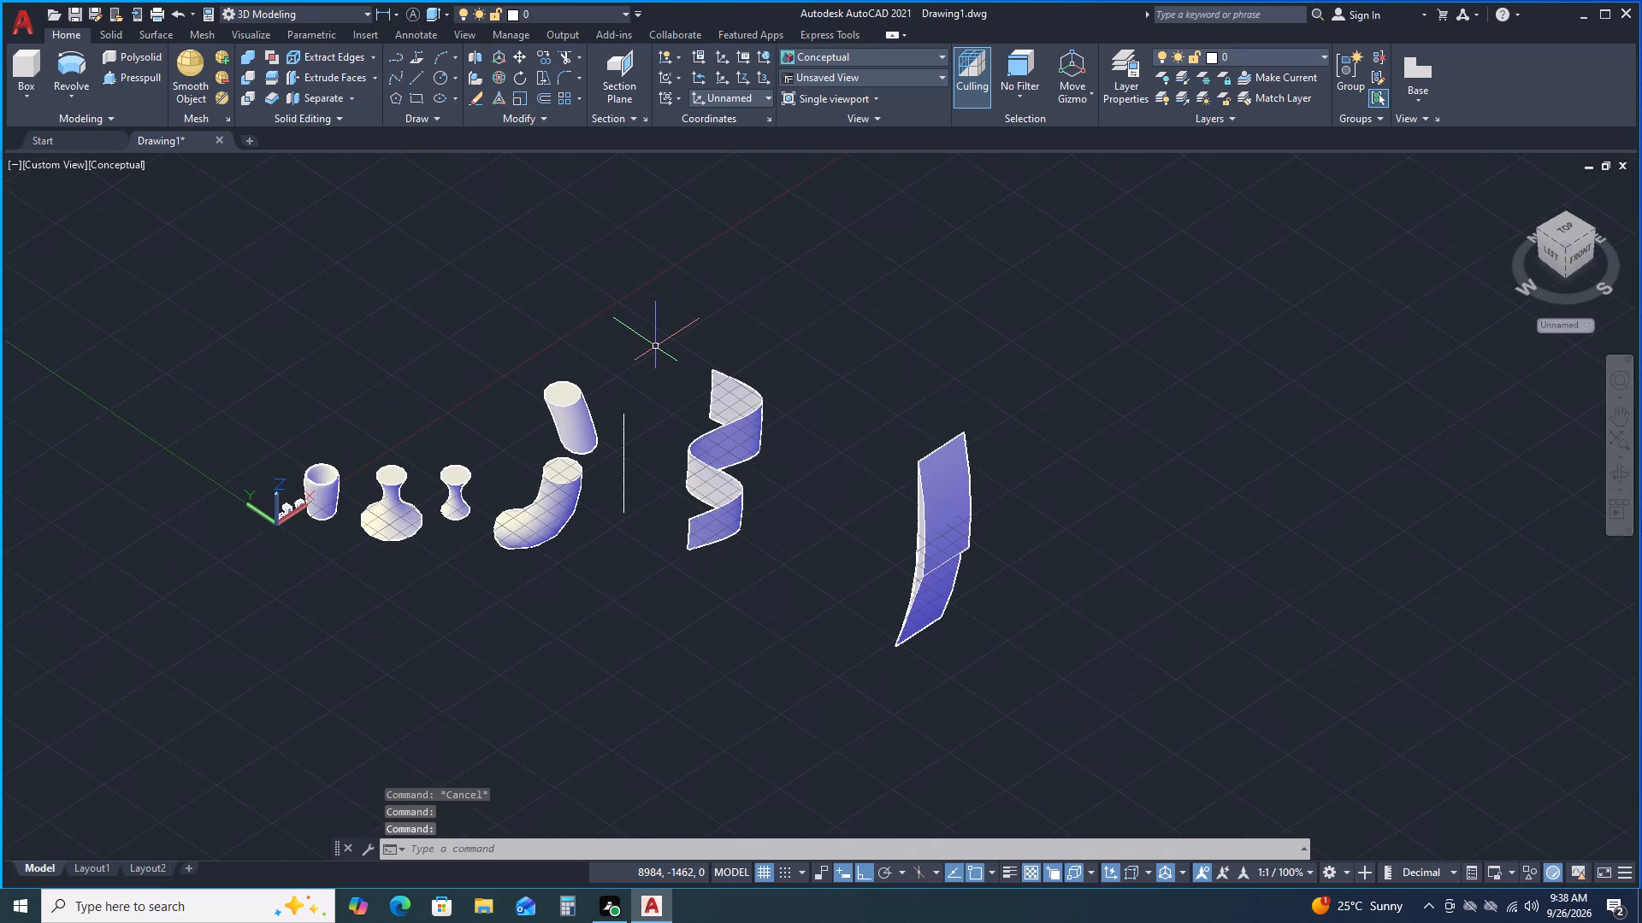
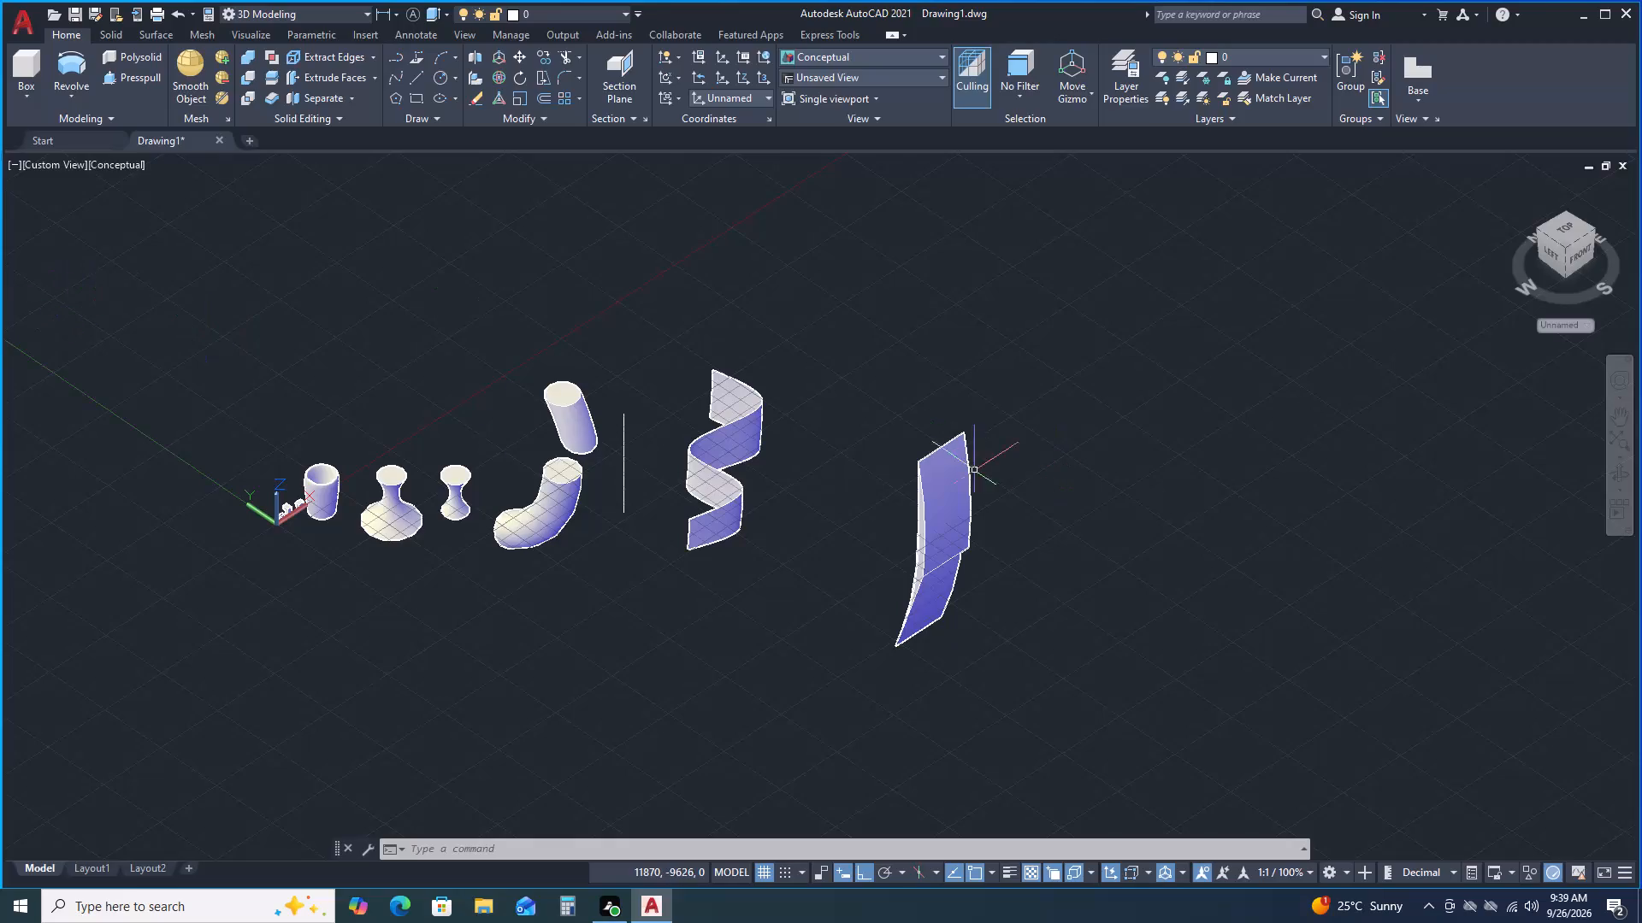
Draw a closed 100 by 50 mm rectangle as a polyline in the empty area beyond the curved surface.
click(87, 86)
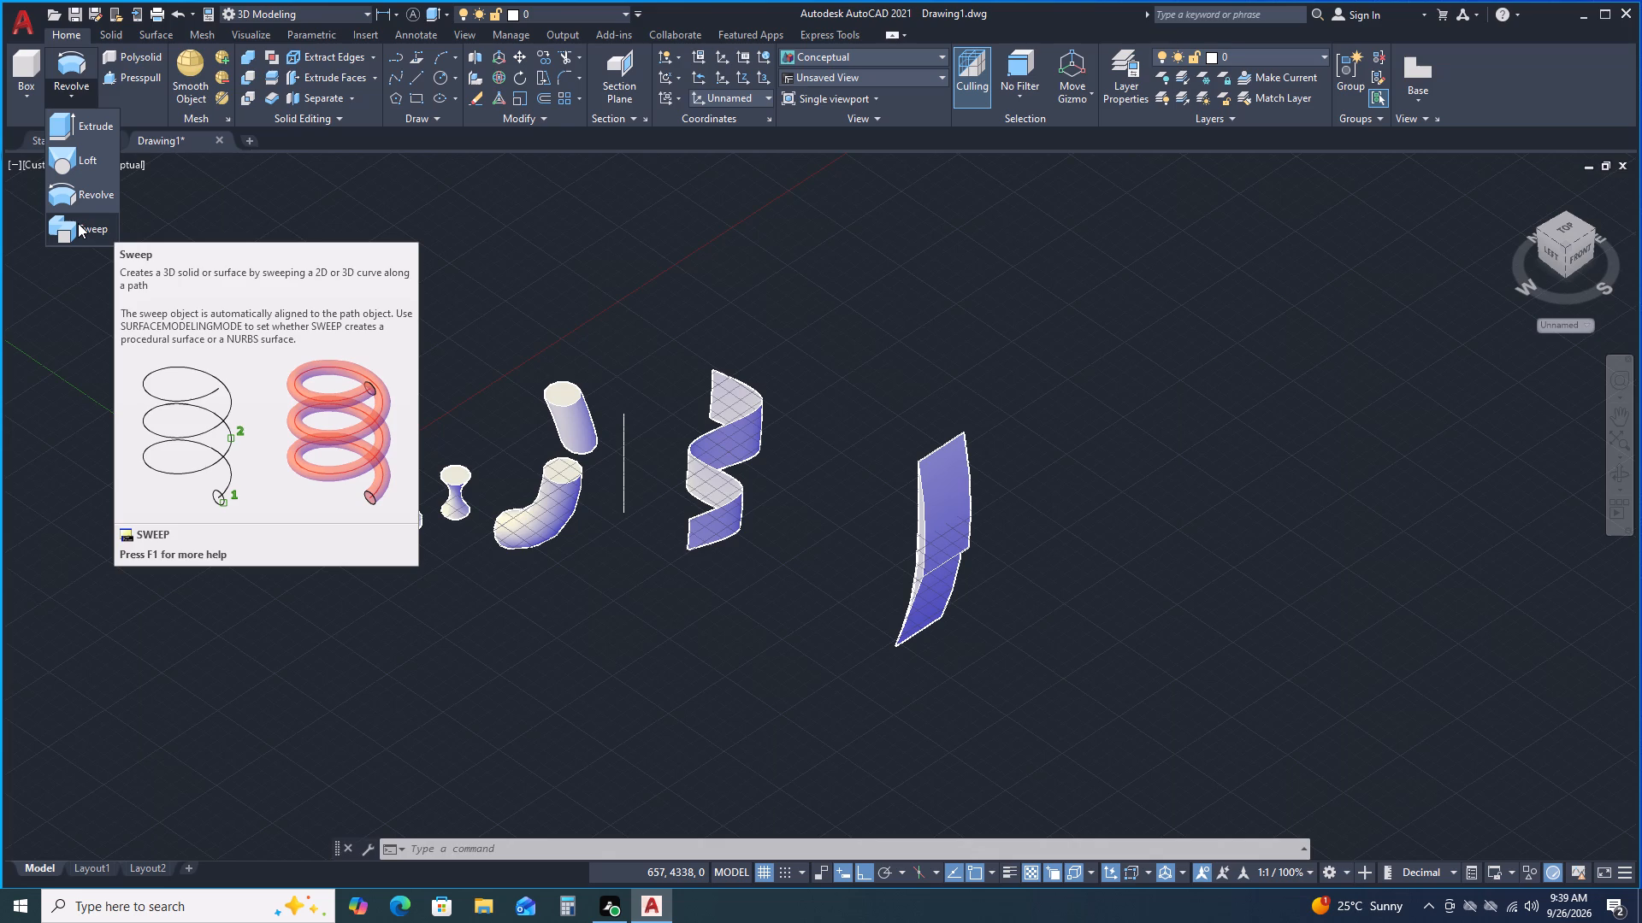
click(80, 226)
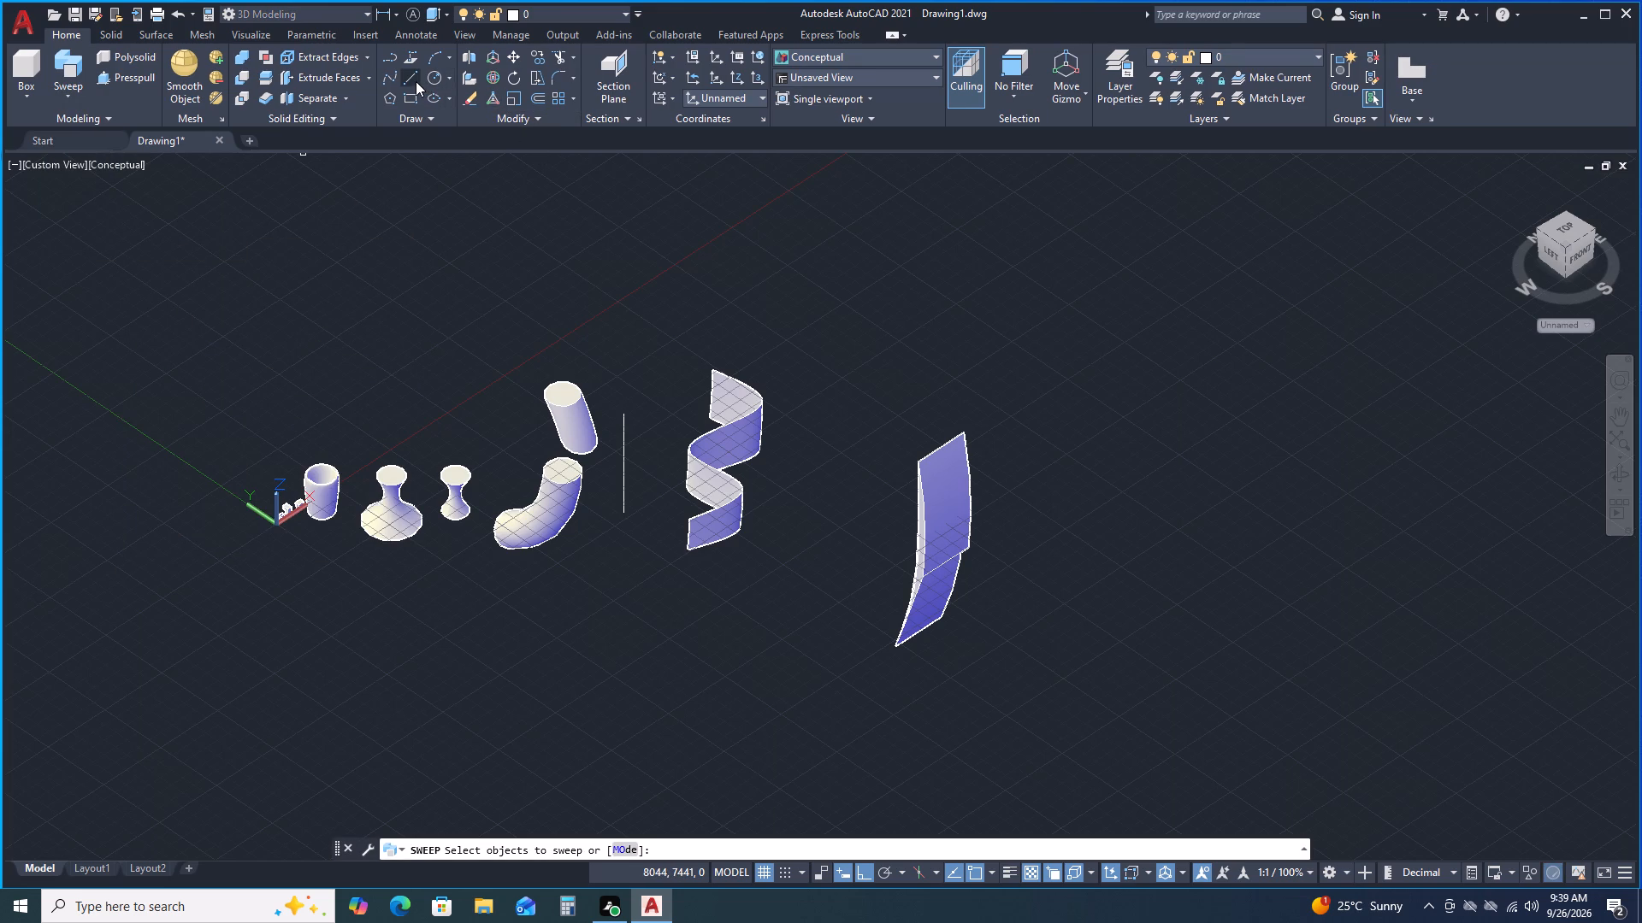
click(397, 61)
middle_drag(1137, 438, 749, 499)
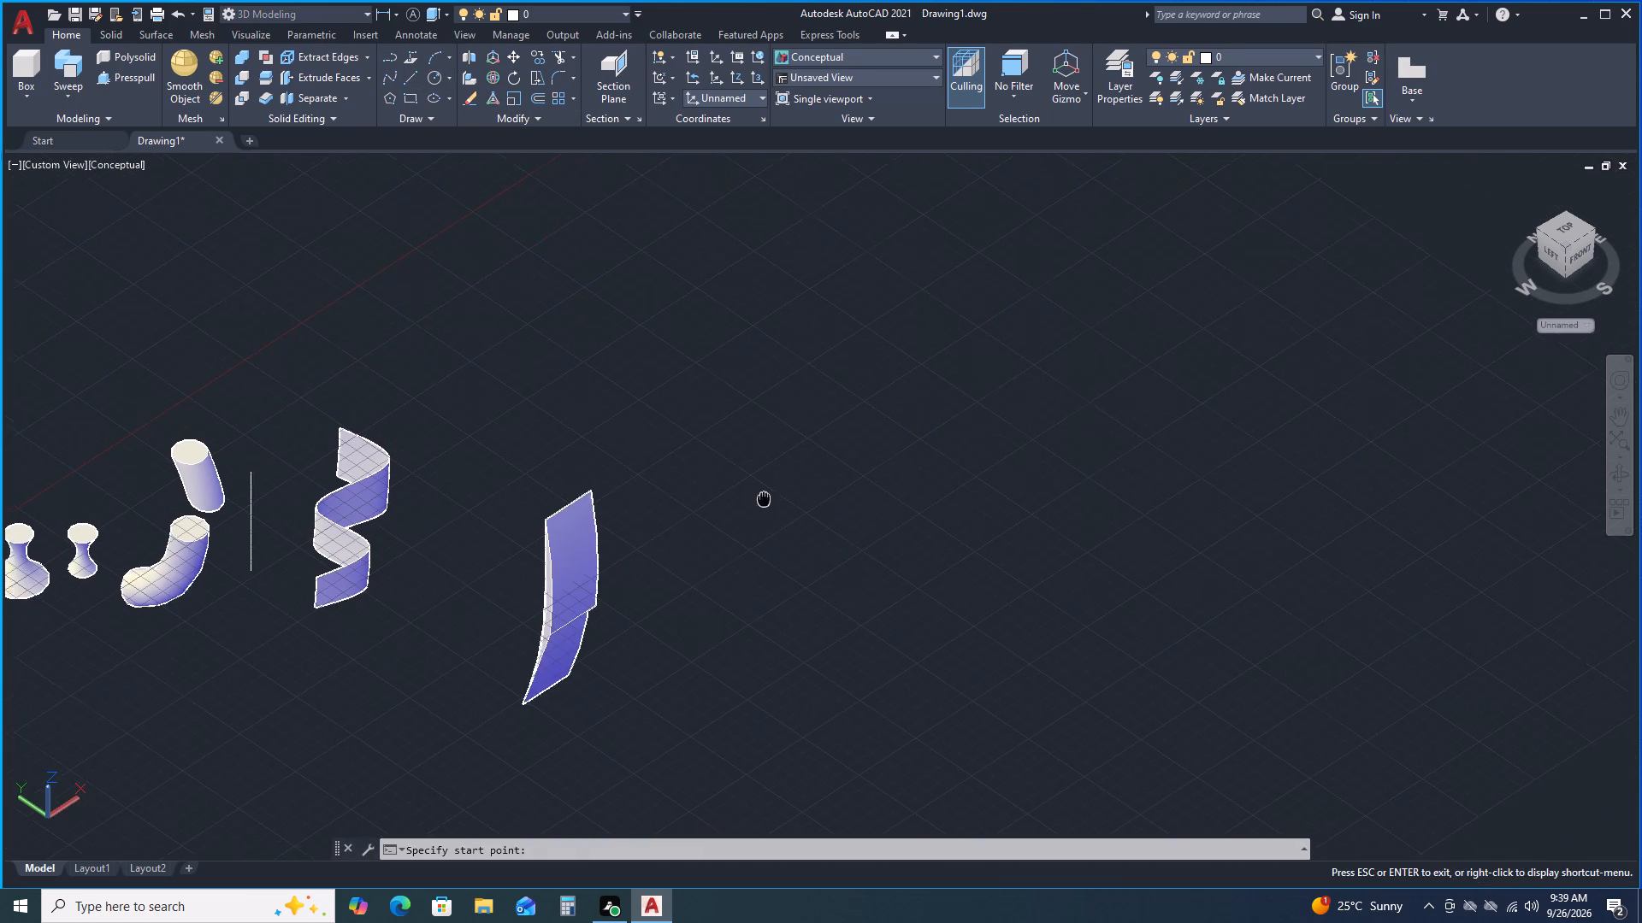
click(942, 516)
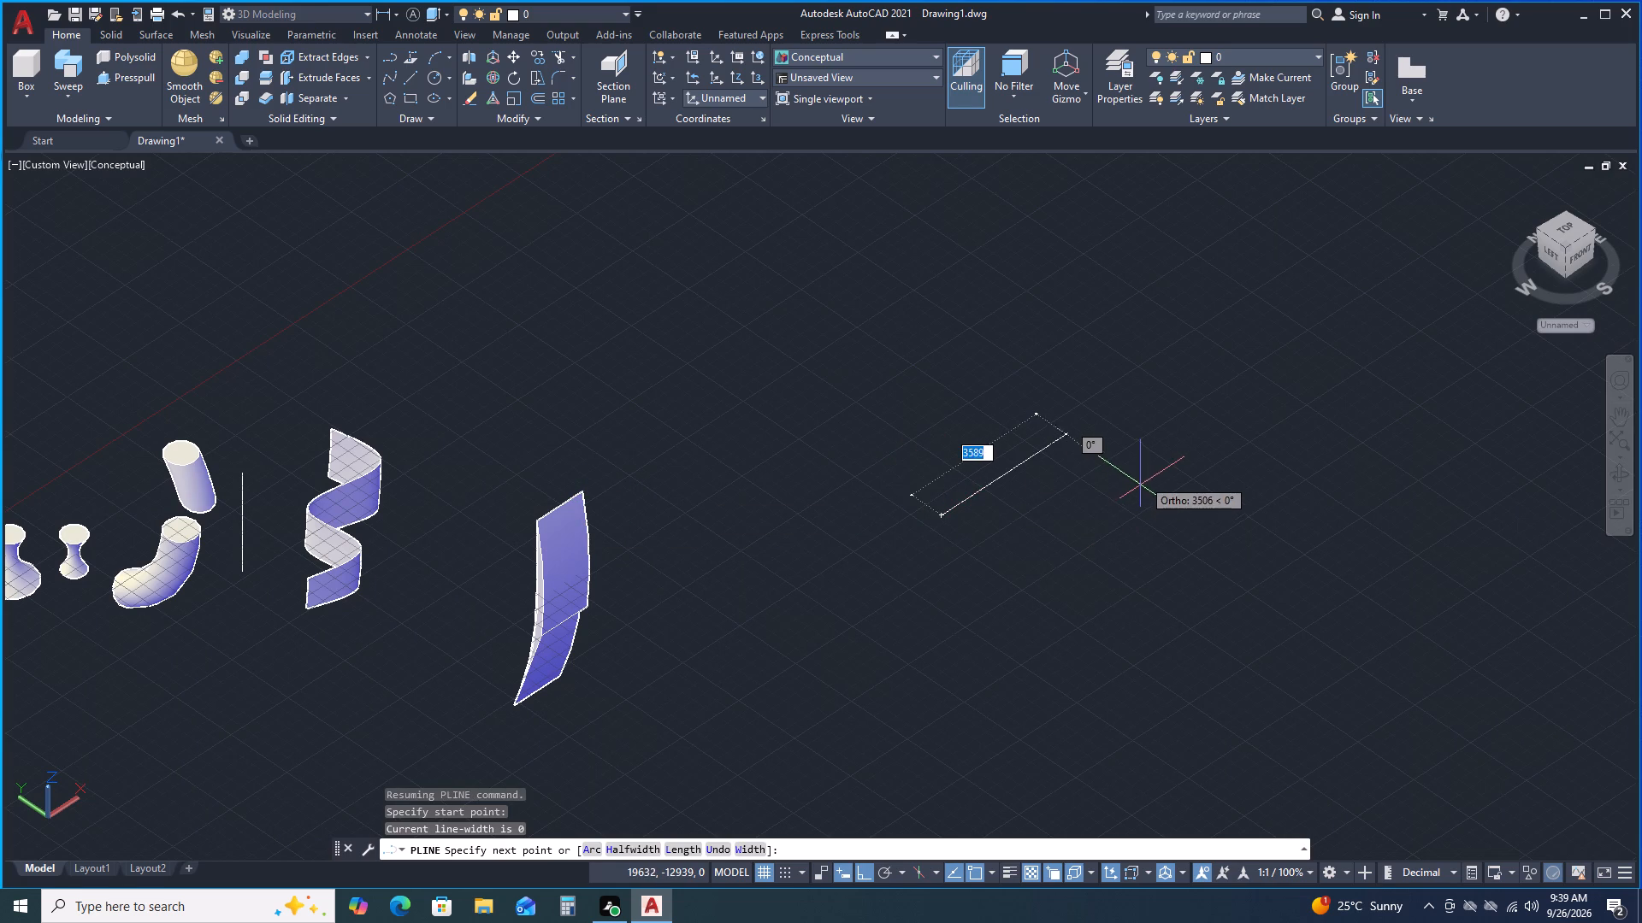
text(100)
key(Return)
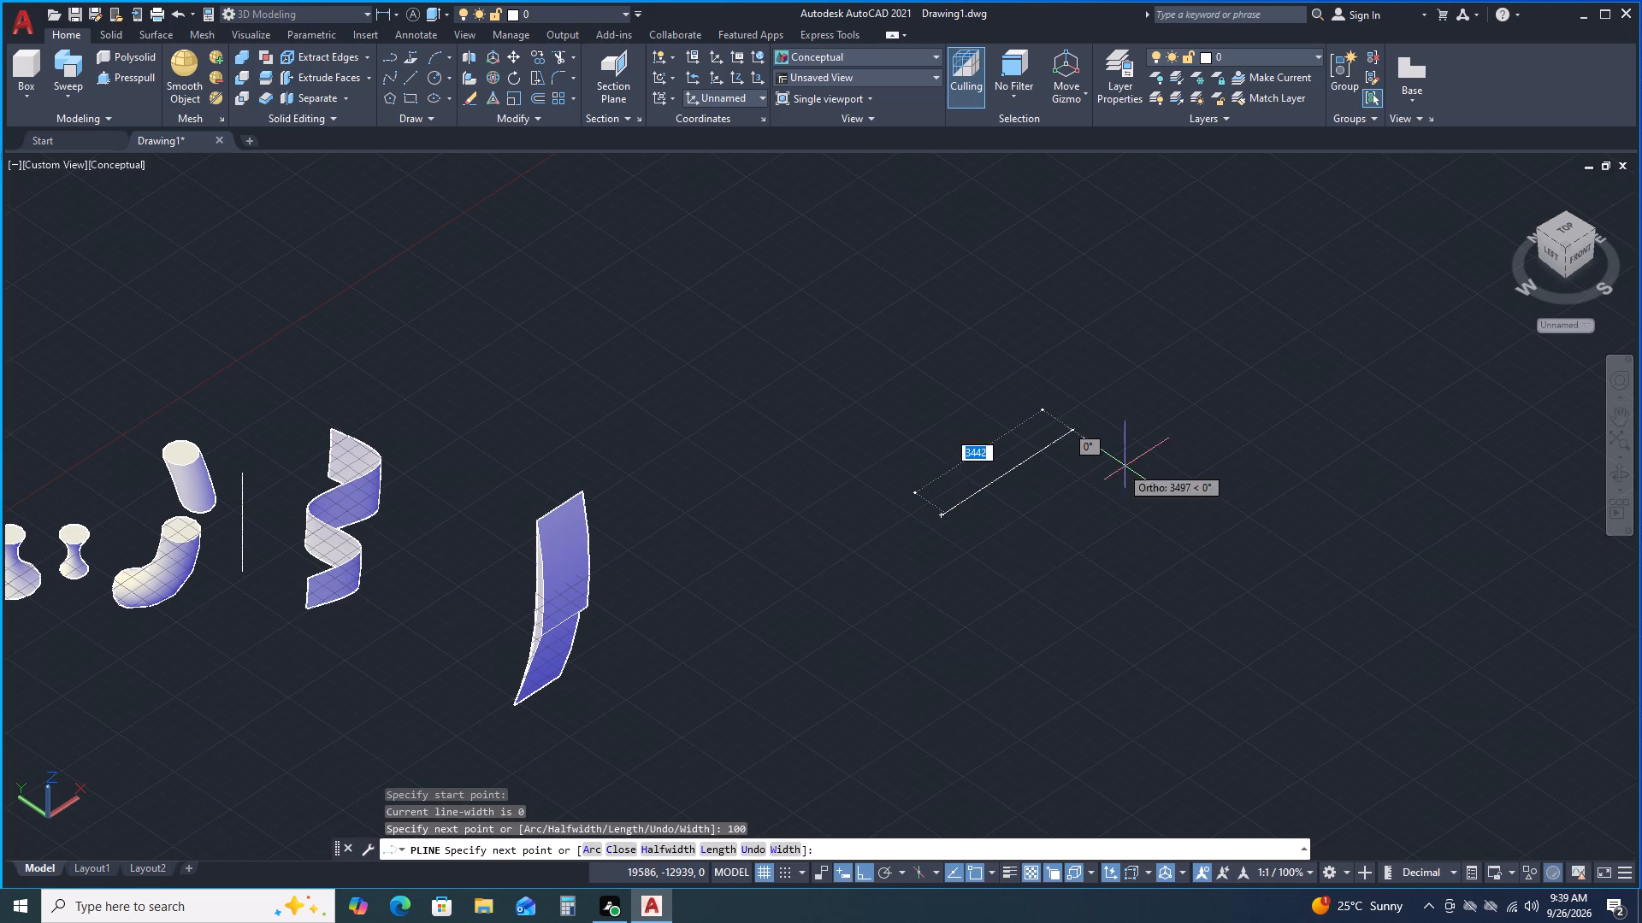
key(5)
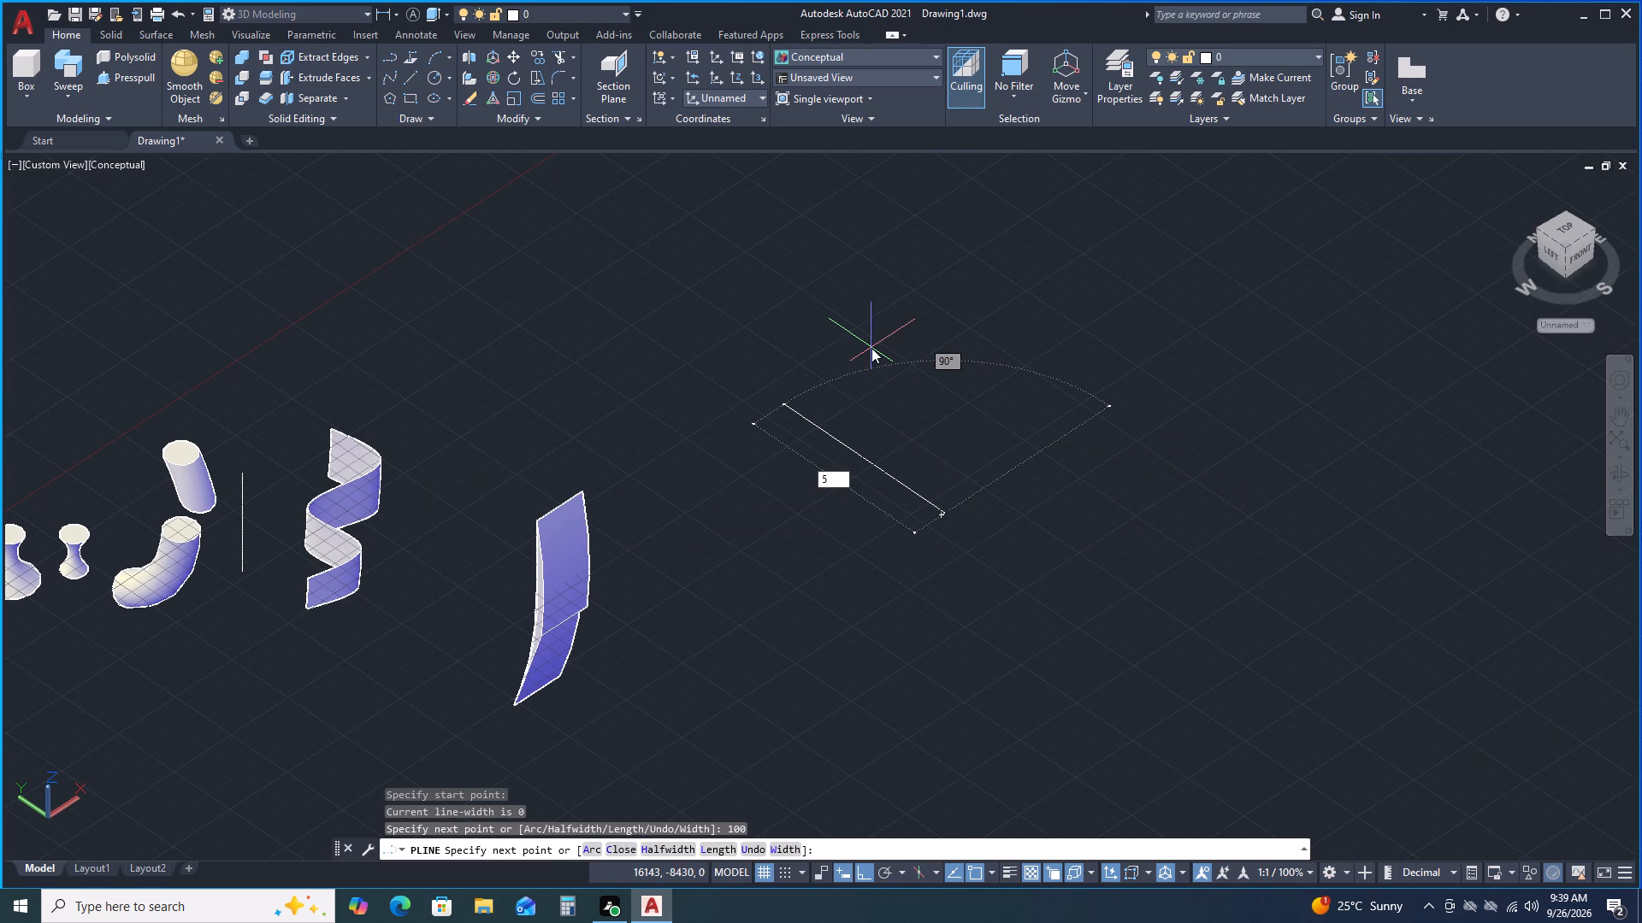
key(0)
key(Return)
text(10)
key(0)
key(Return)
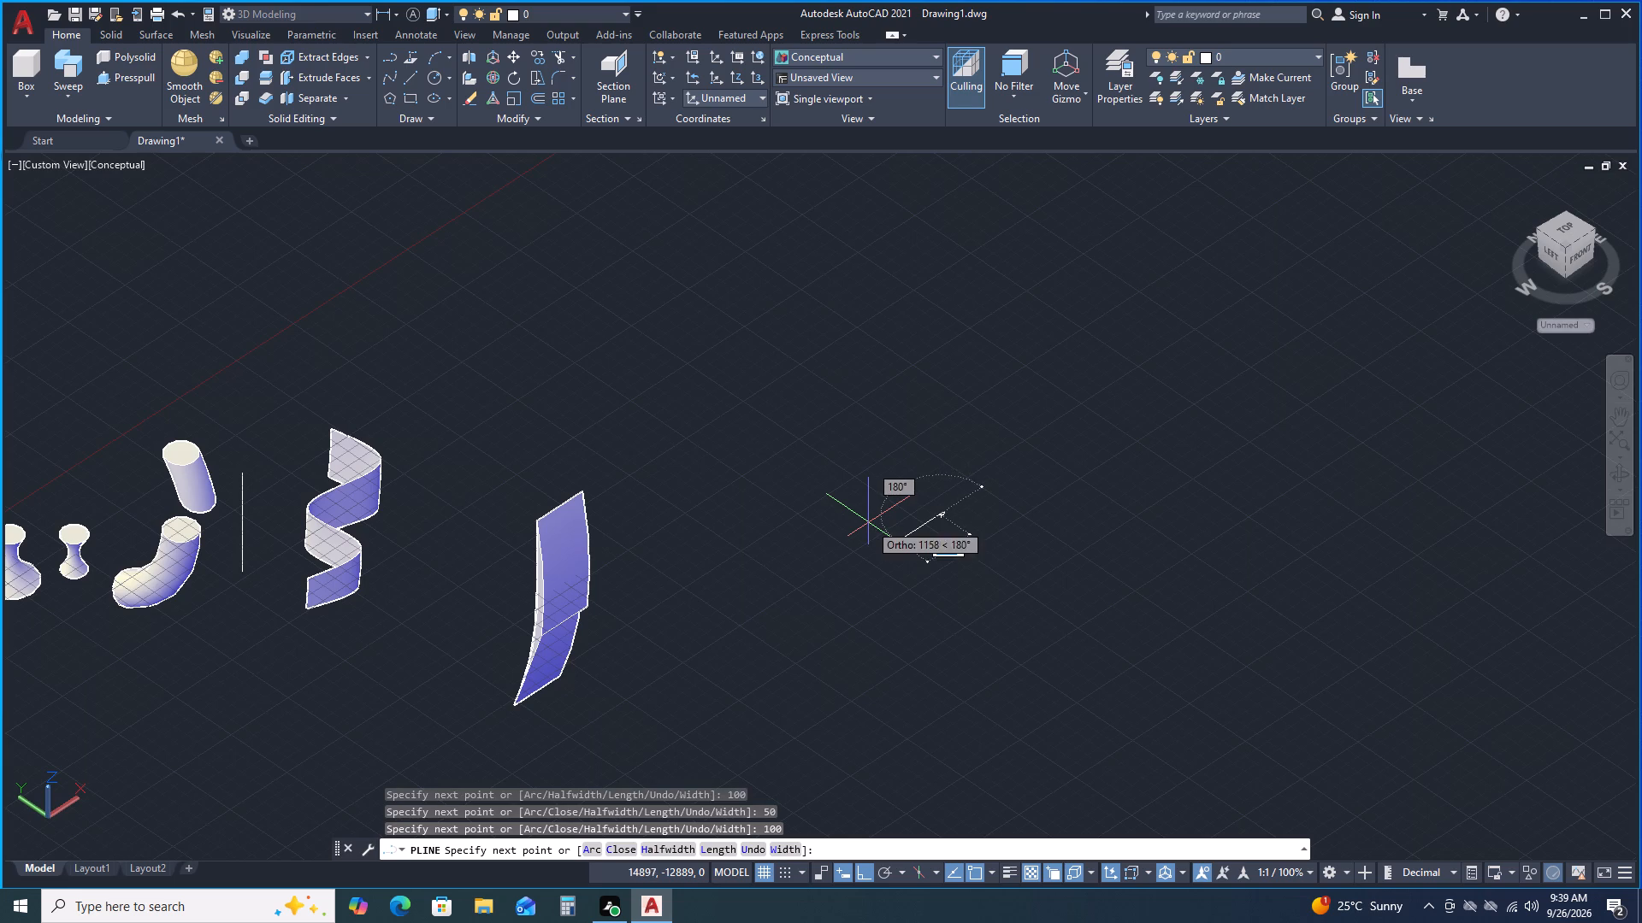
scroll(895, 523, up, 3)
scroll(1073, 512, up, 3)
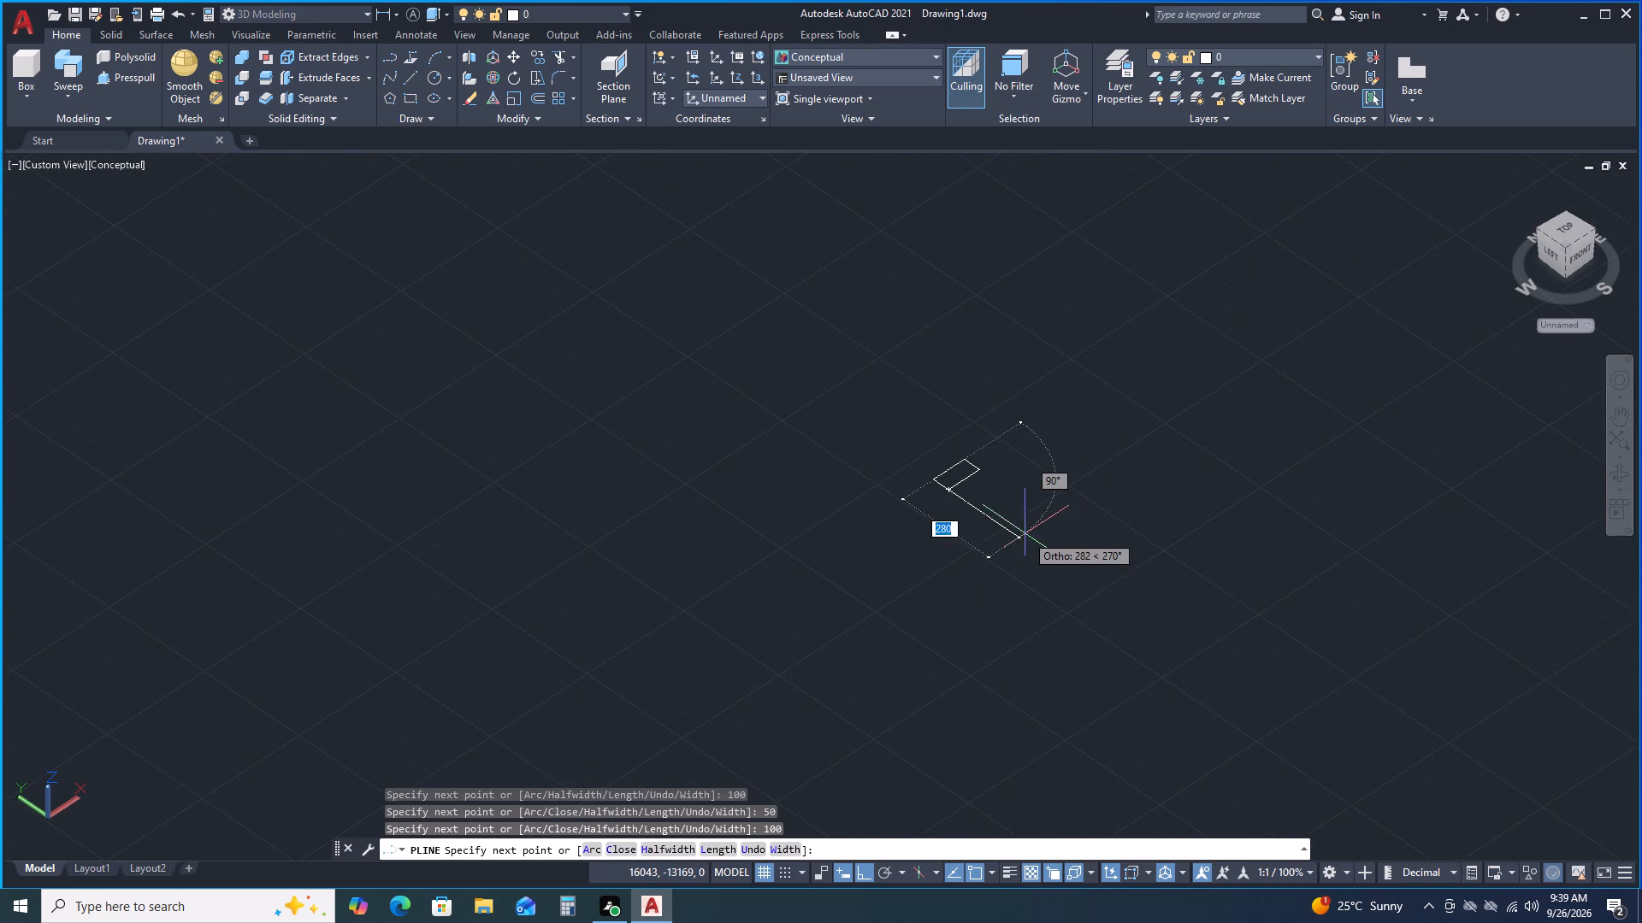
scroll(978, 497, up, 2)
scroll(977, 495, down, 1)
scroll(958, 482, up, 3)
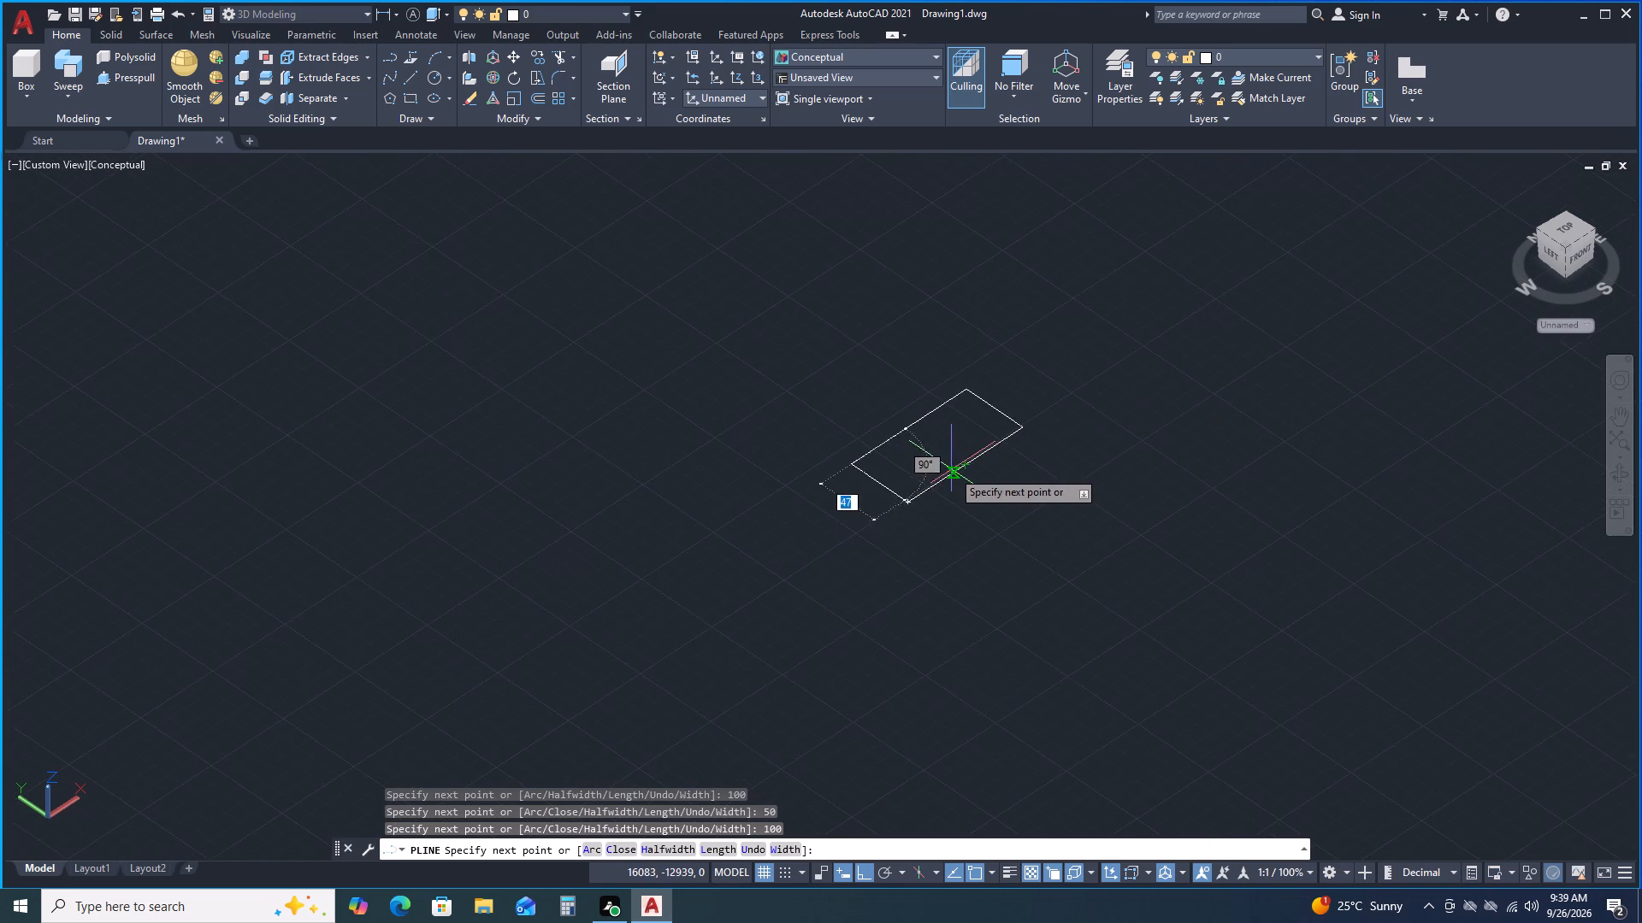
scroll(952, 470, up, 2)
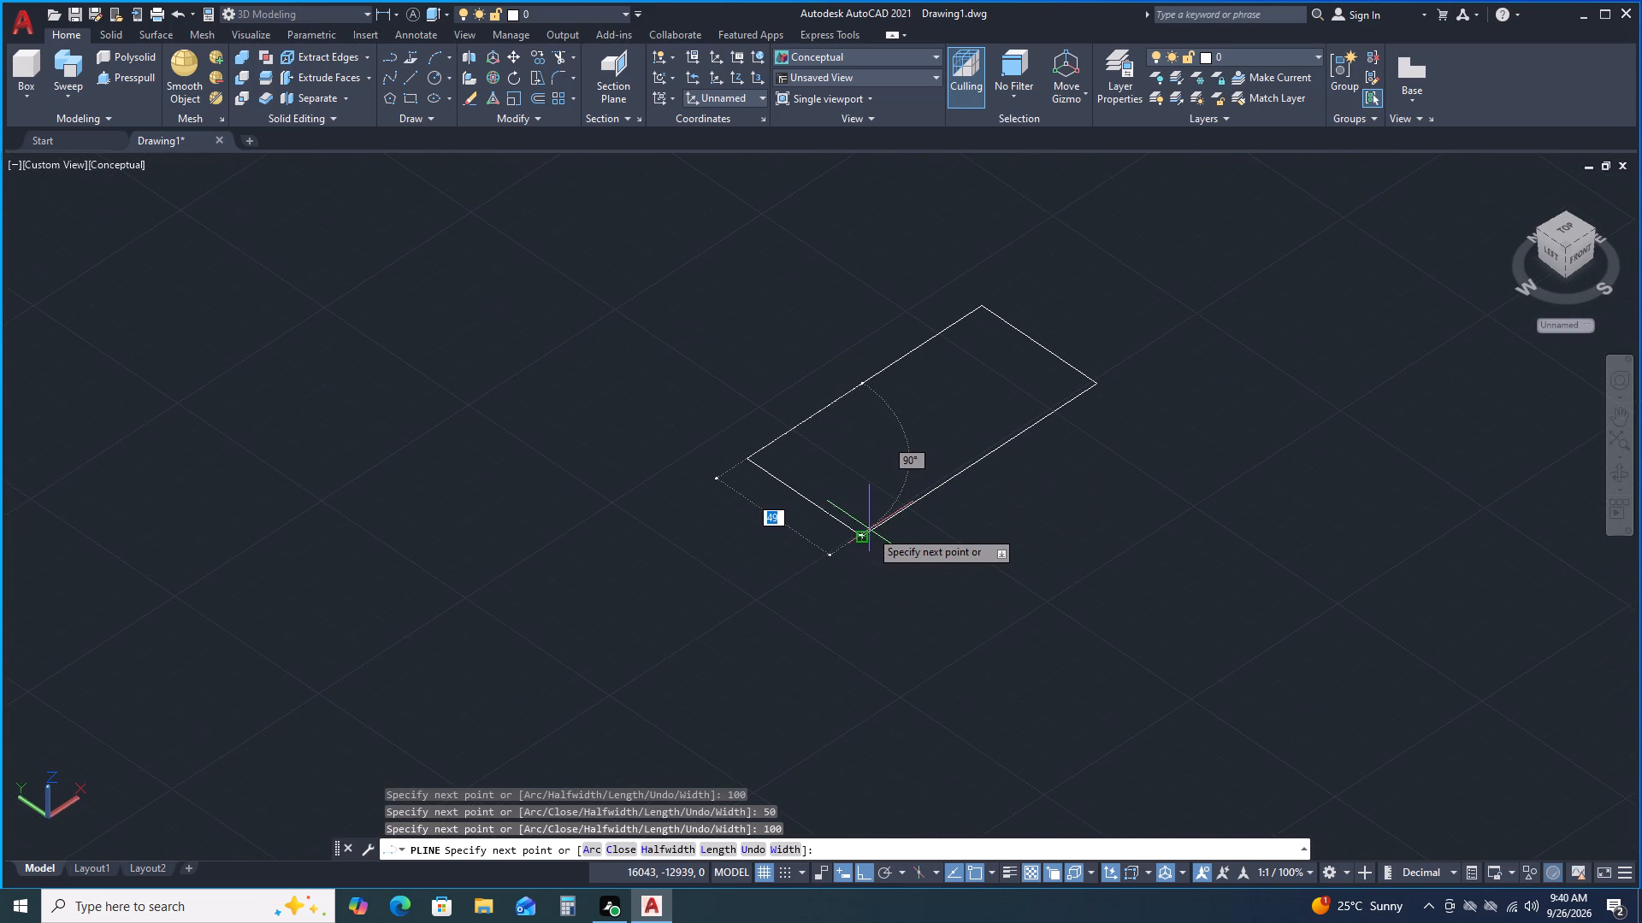
click(863, 532)
key(space)
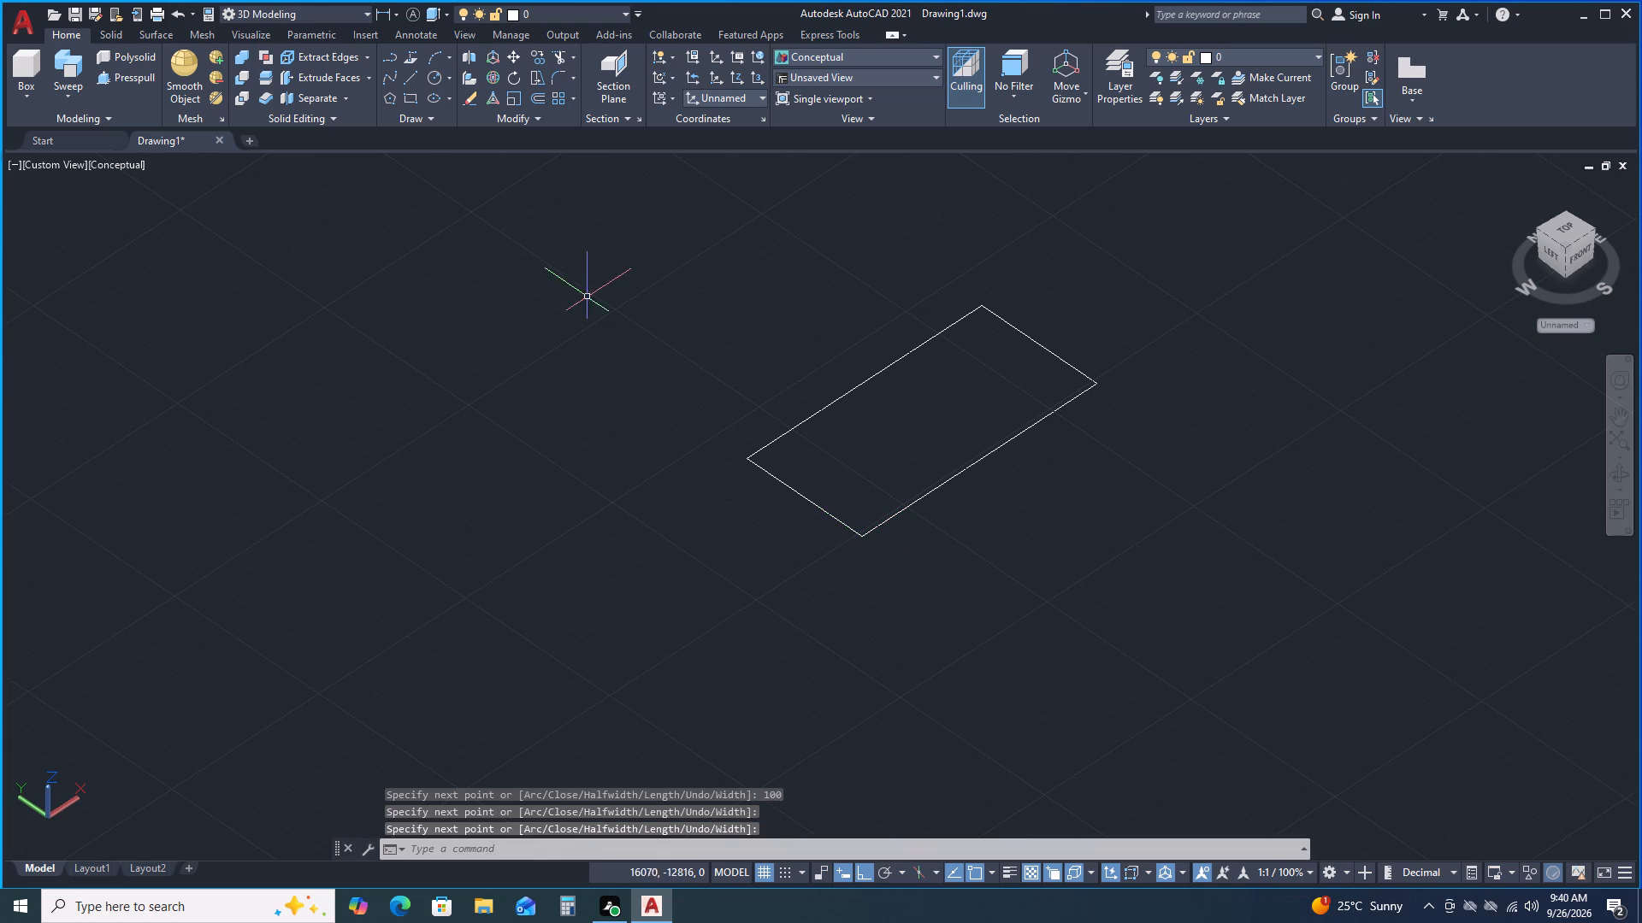
Draw an open five-segment zigzag polyline starting inside the rectangle, with right-angled segments about 80 to 125 mm long.
key(space)
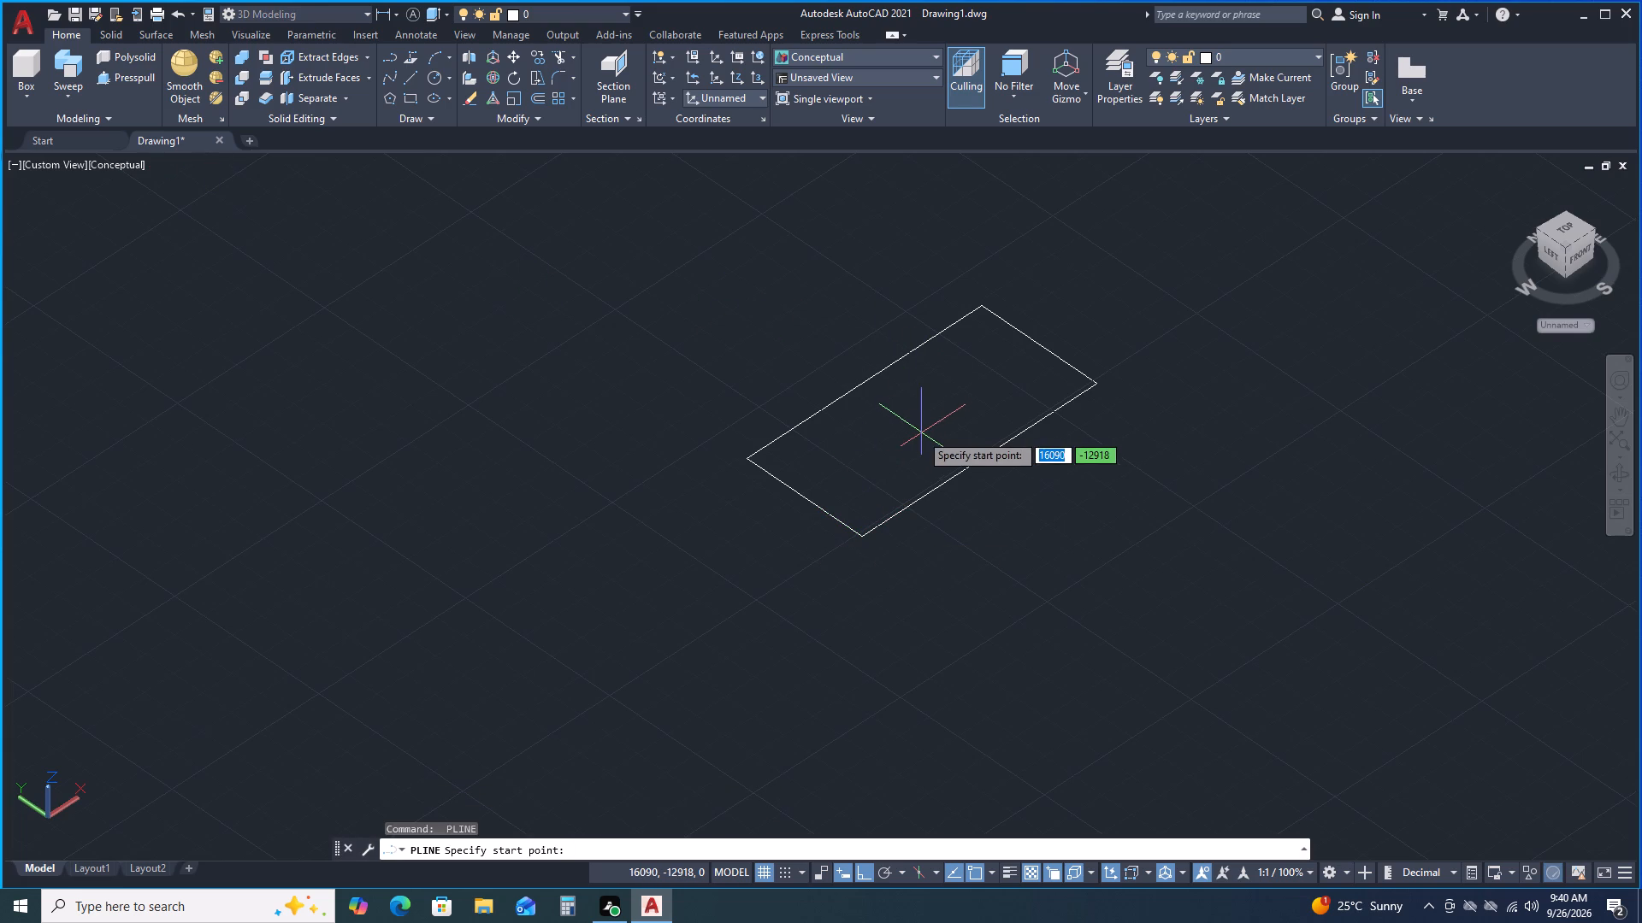
click(914, 435)
scroll(901, 431, up, 1)
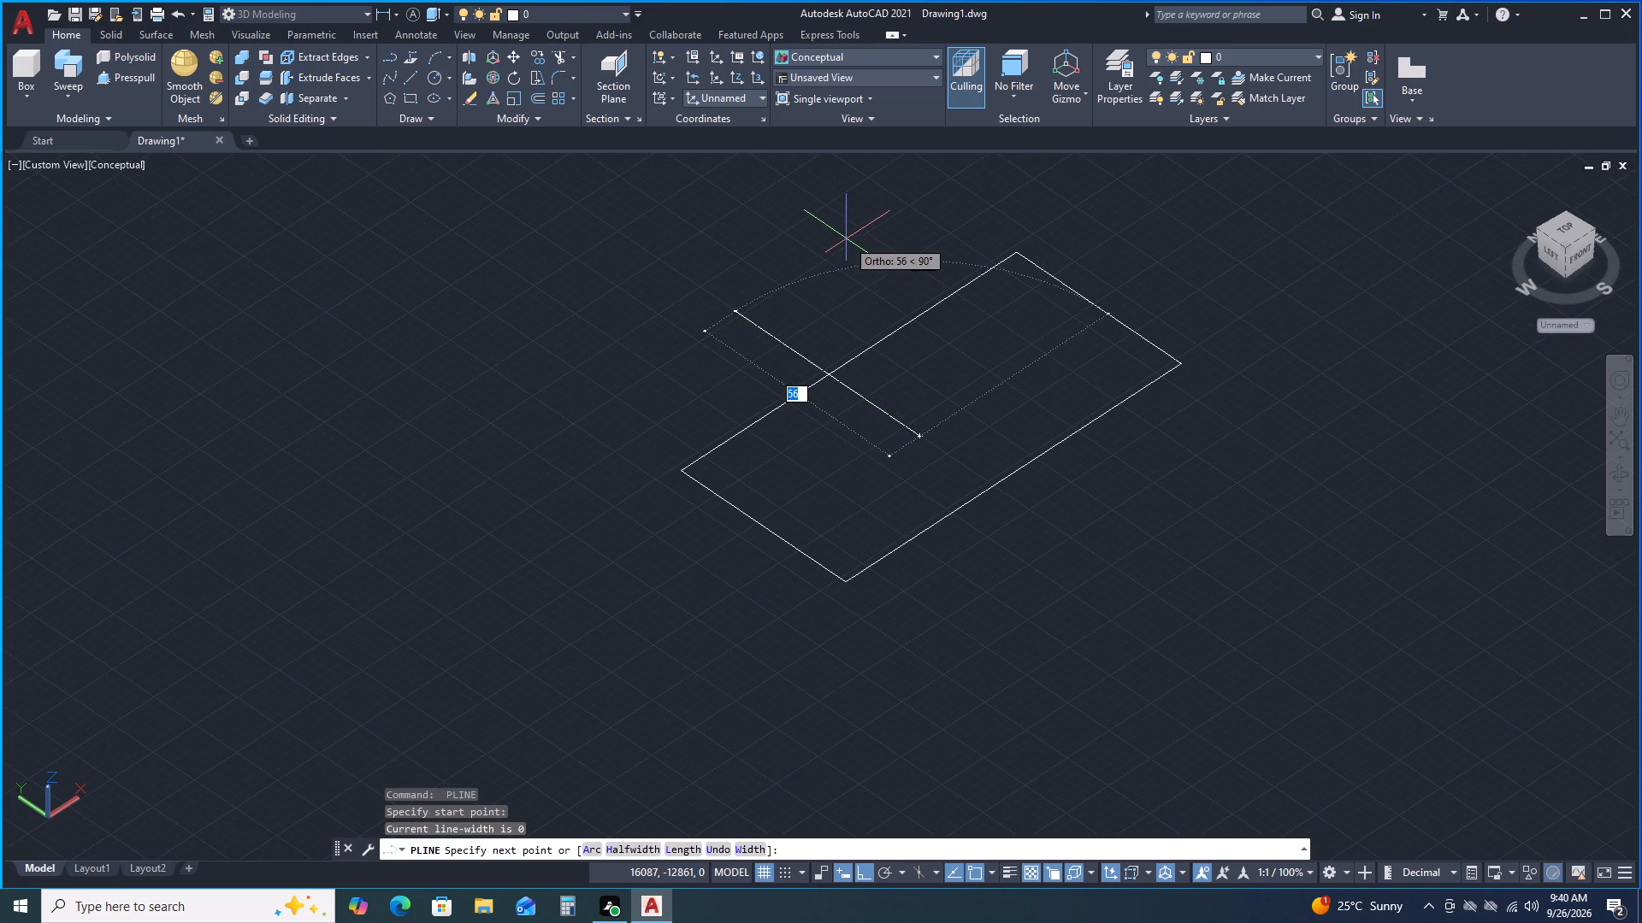
scroll(847, 239, down, 1)
middle_drag(847, 239, 816, 537)
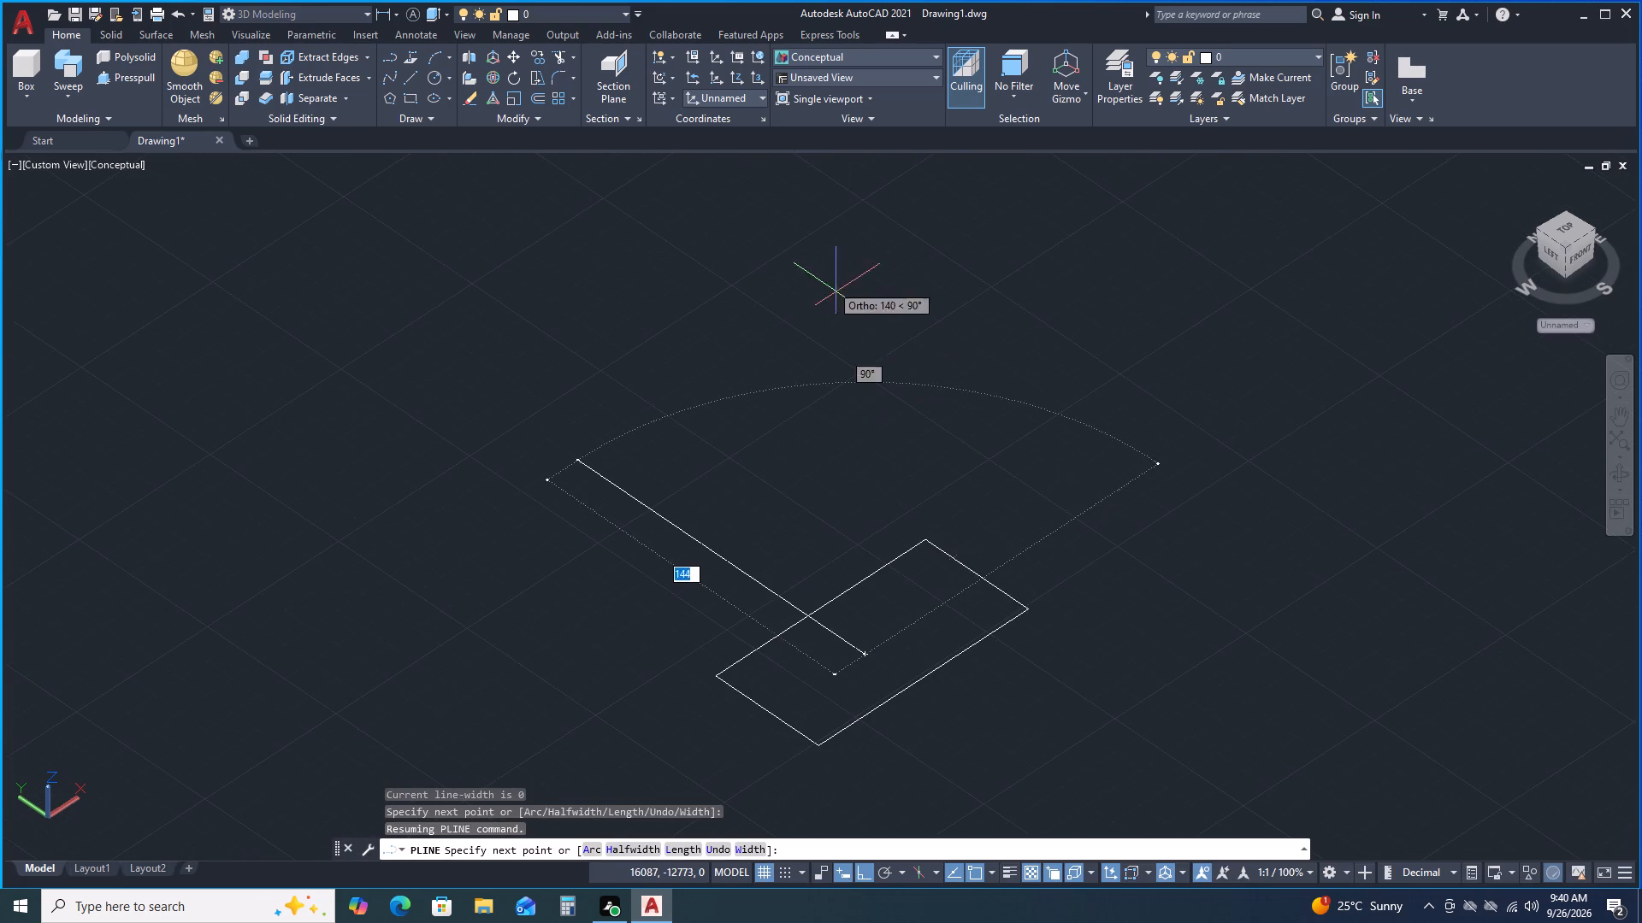
key(F5)
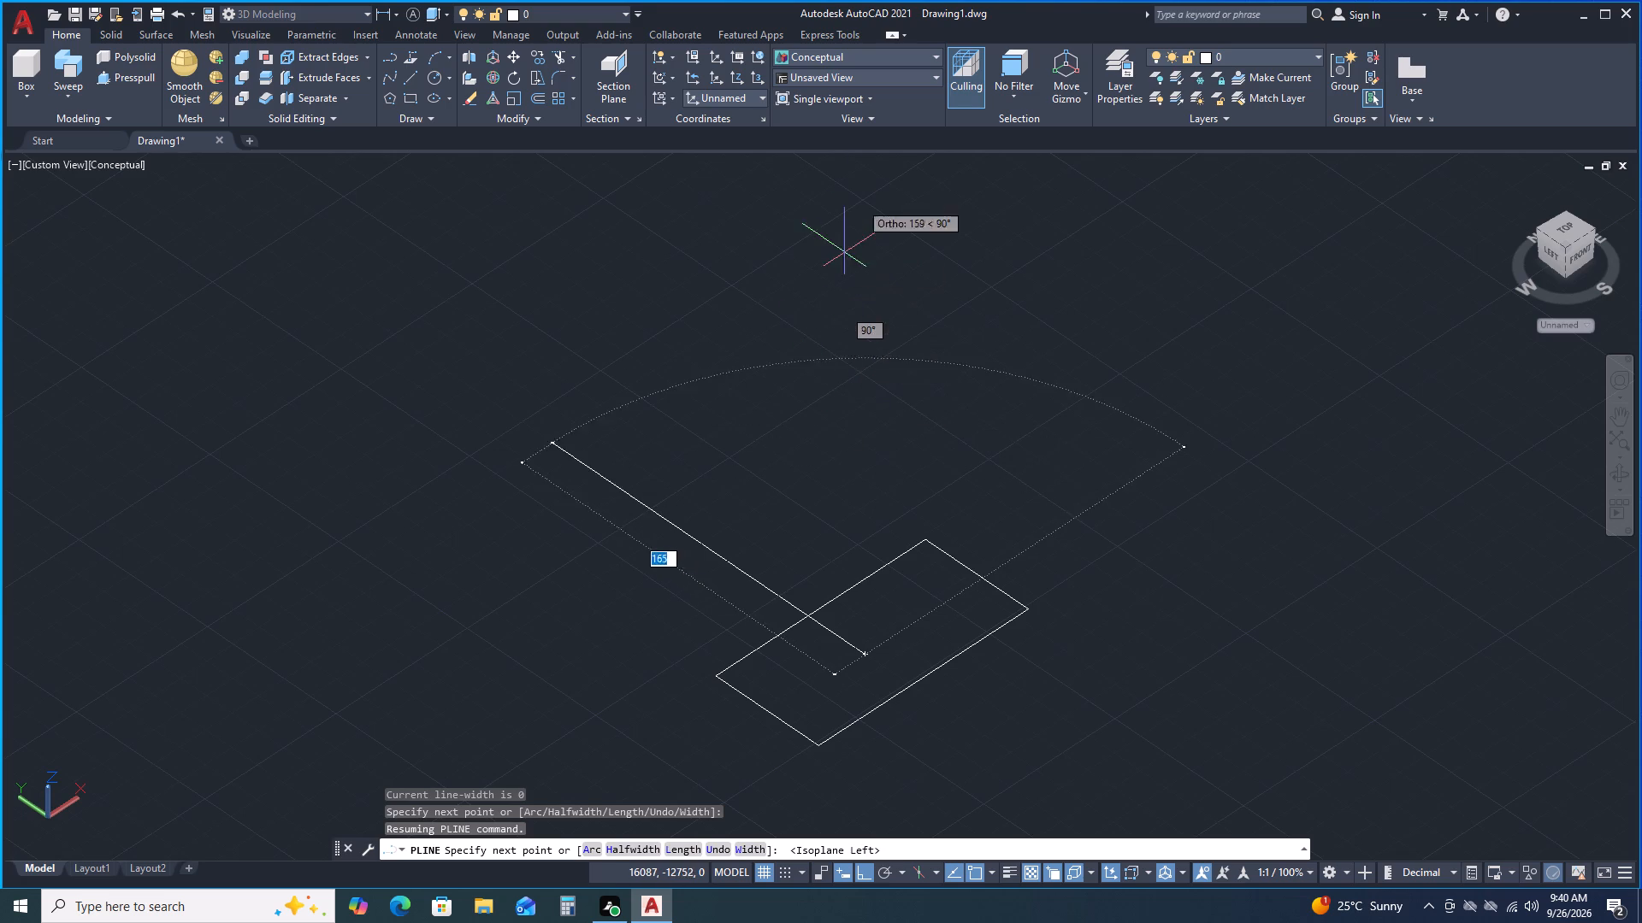
key(F5)
key(F5)
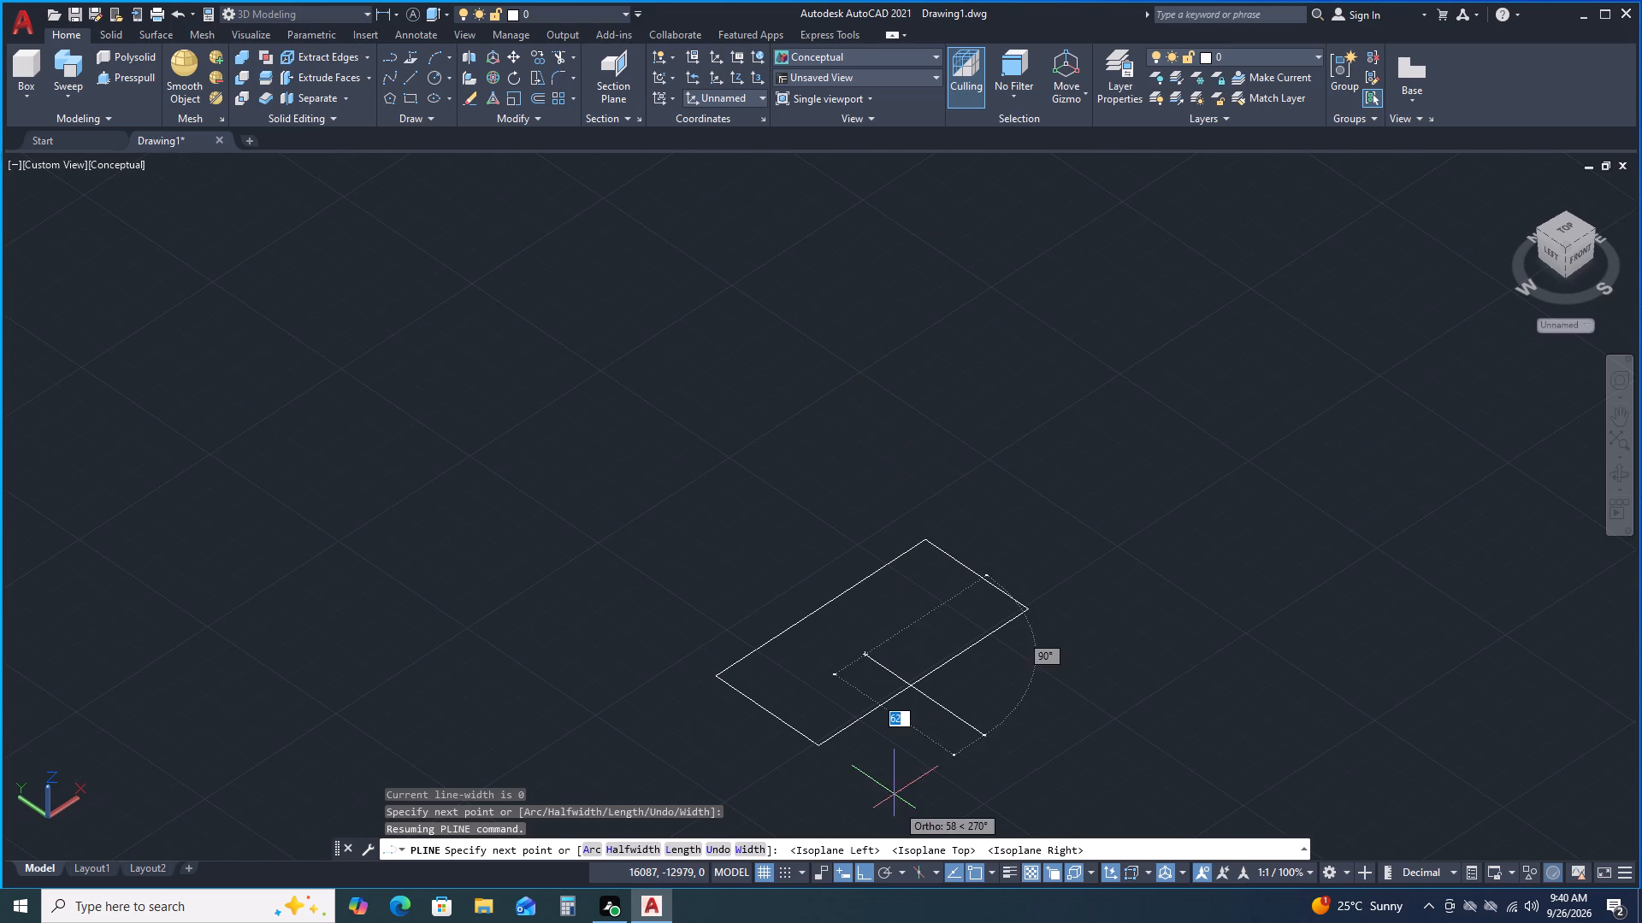
click(1137, 497)
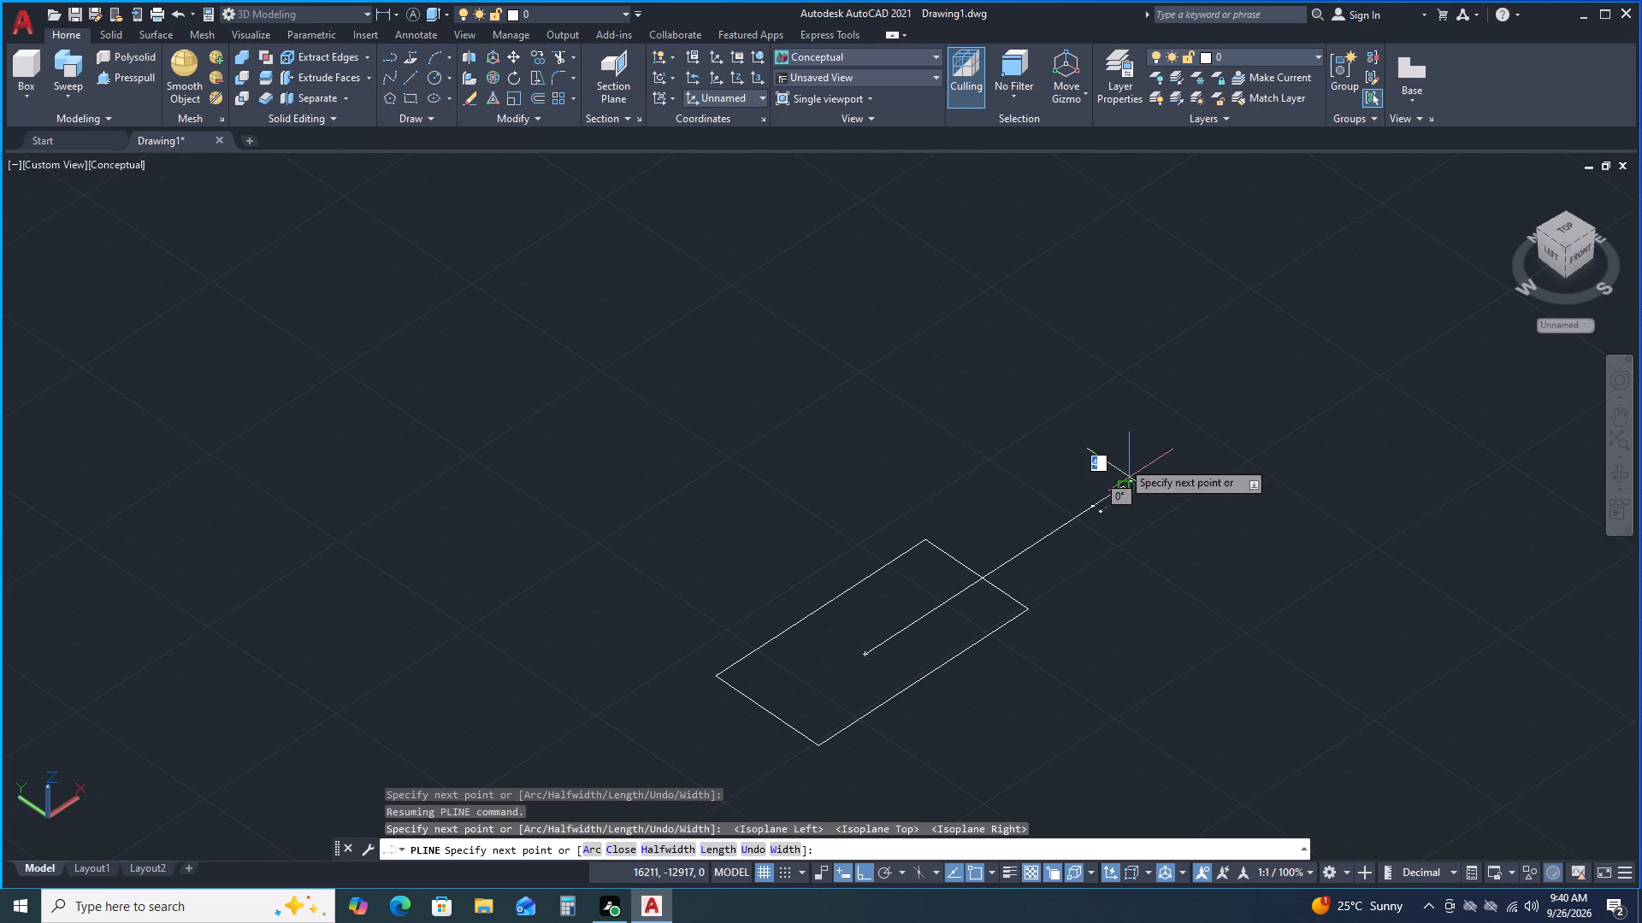
click(945, 285)
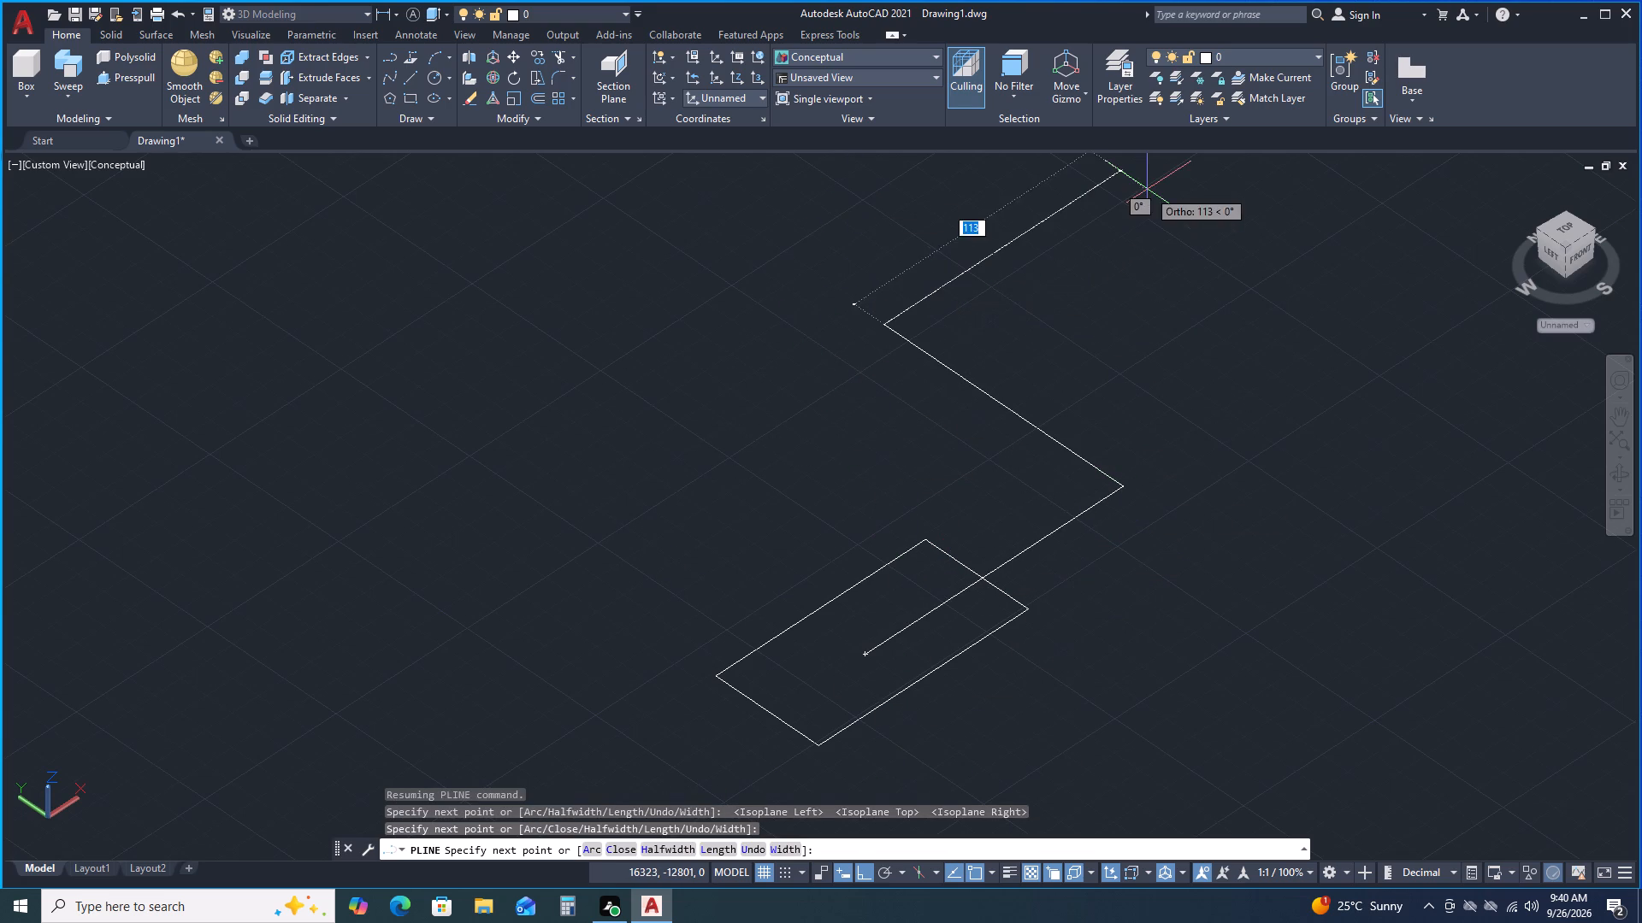
click(1148, 190)
click(1334, 314)
click(1449, 174)
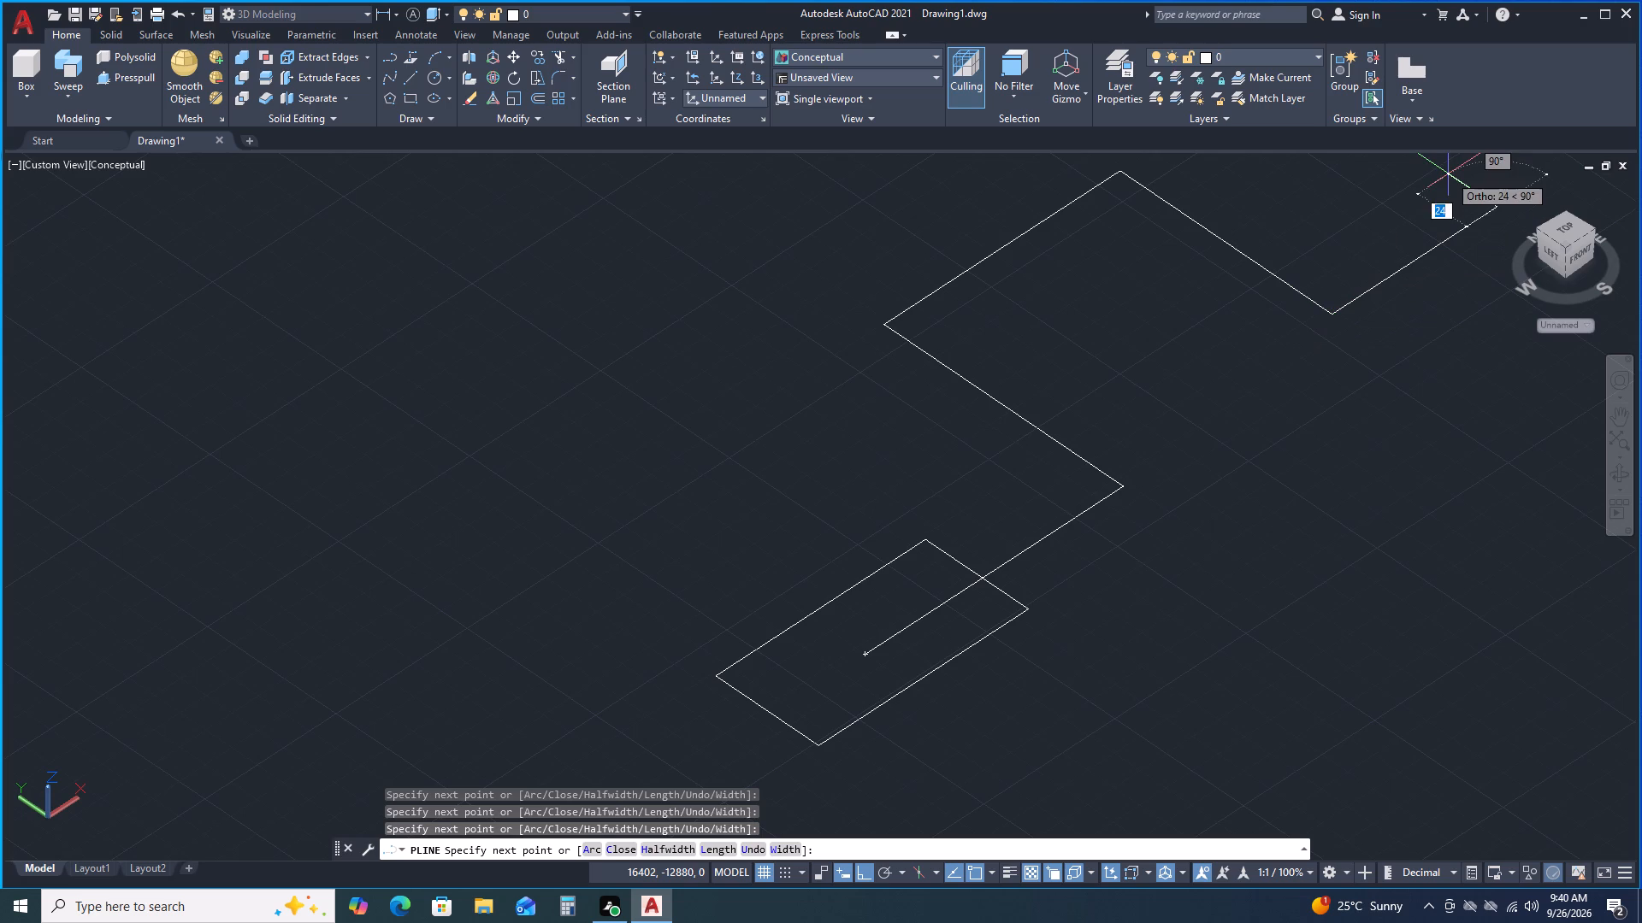
key(space)
Sweep the rectangle along the zigzag polyline to create a solid.
click(69, 59)
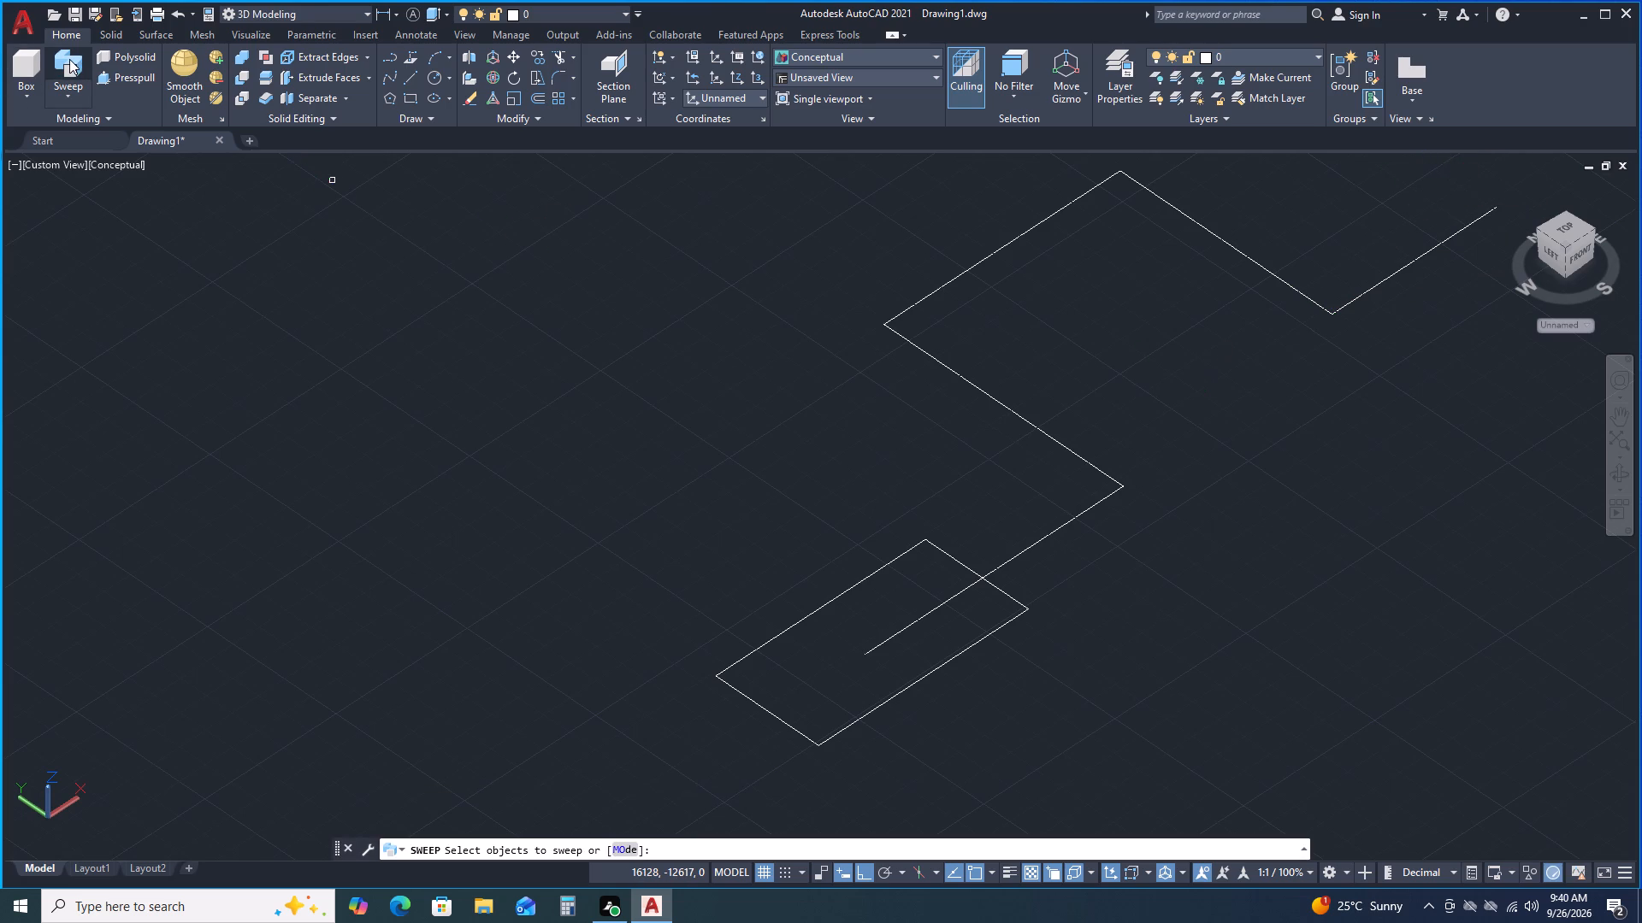
click(882, 709)
right_click(1038, 664)
click(1071, 668)
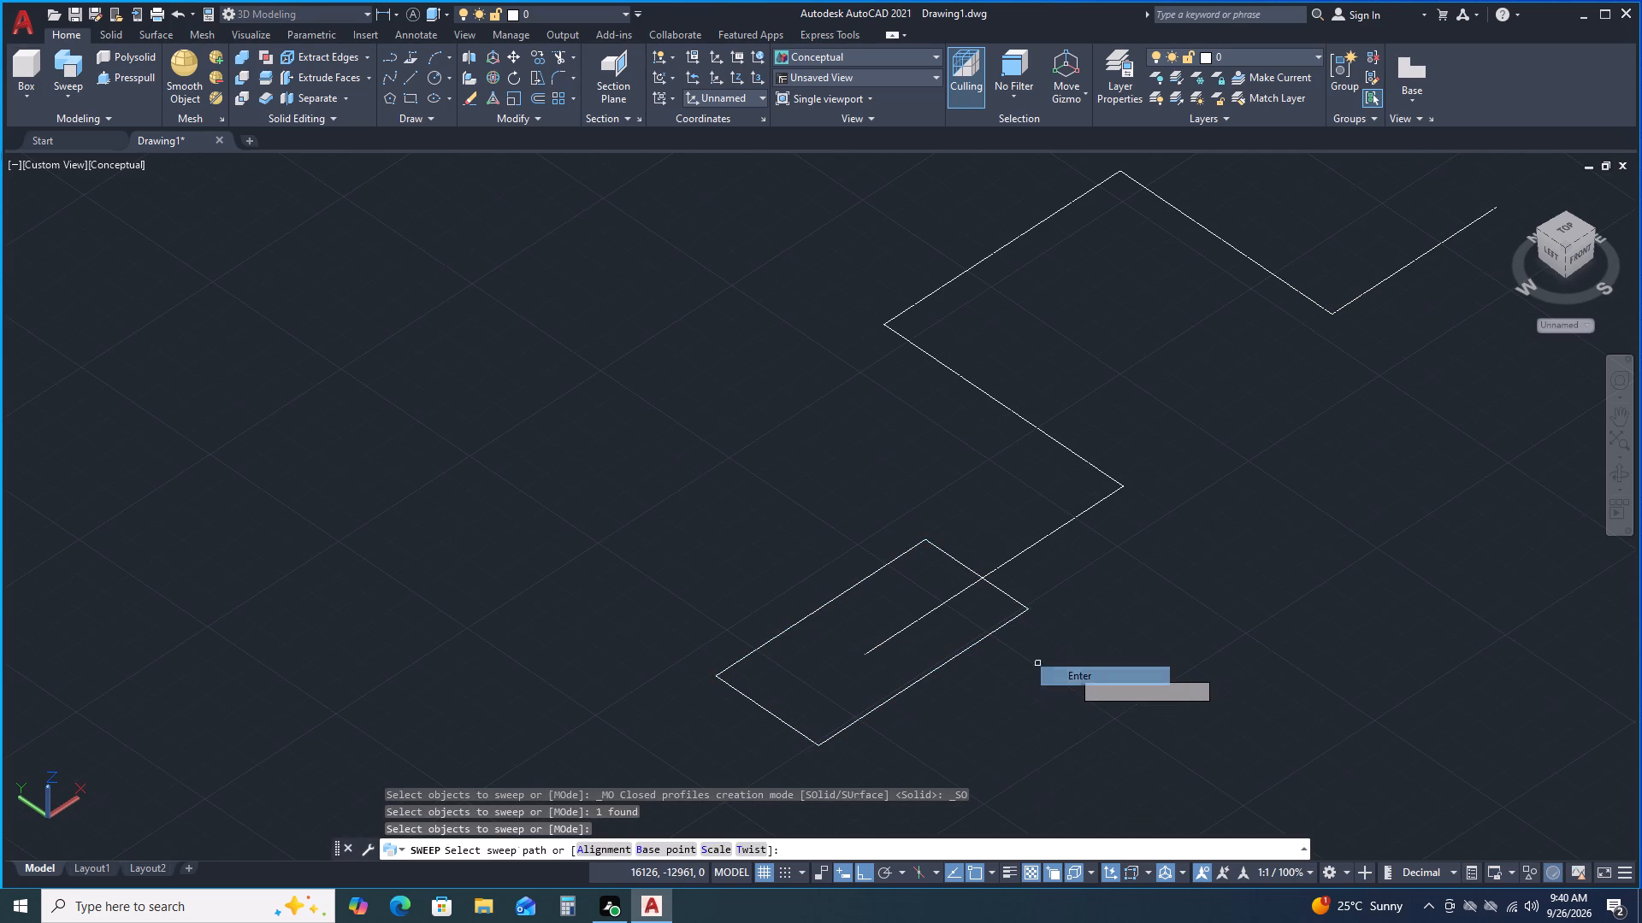
click(1045, 536)
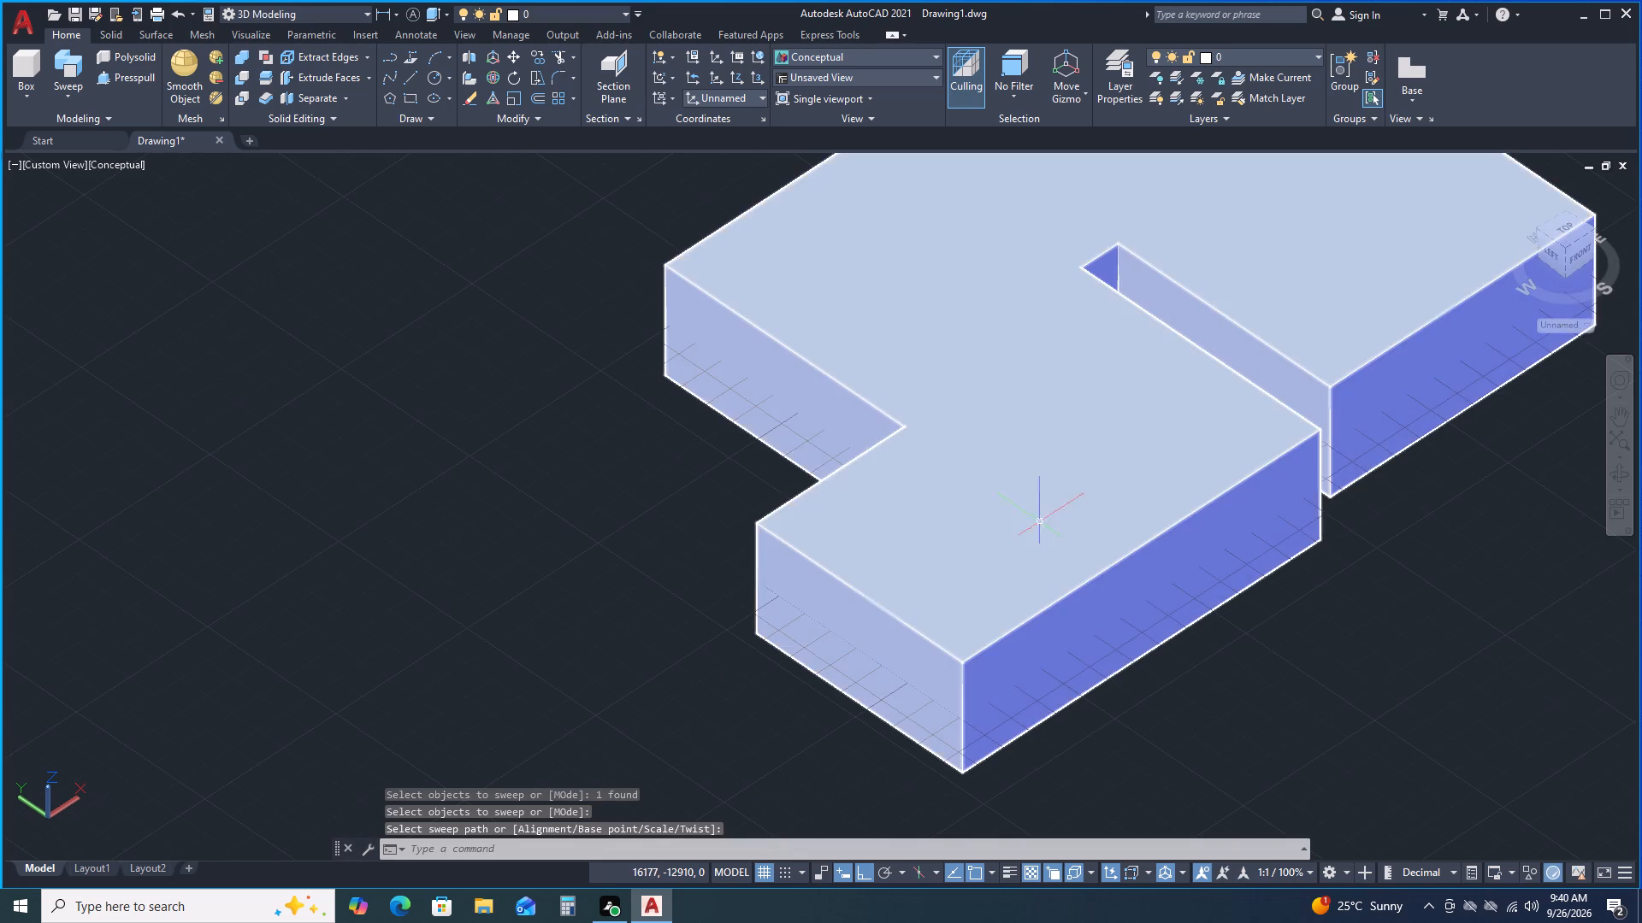
Examine the swept zigzag solid from closer and farther views.
scroll(995, 552, down, 2)
middle_drag(1202, 587, 1048, 590)
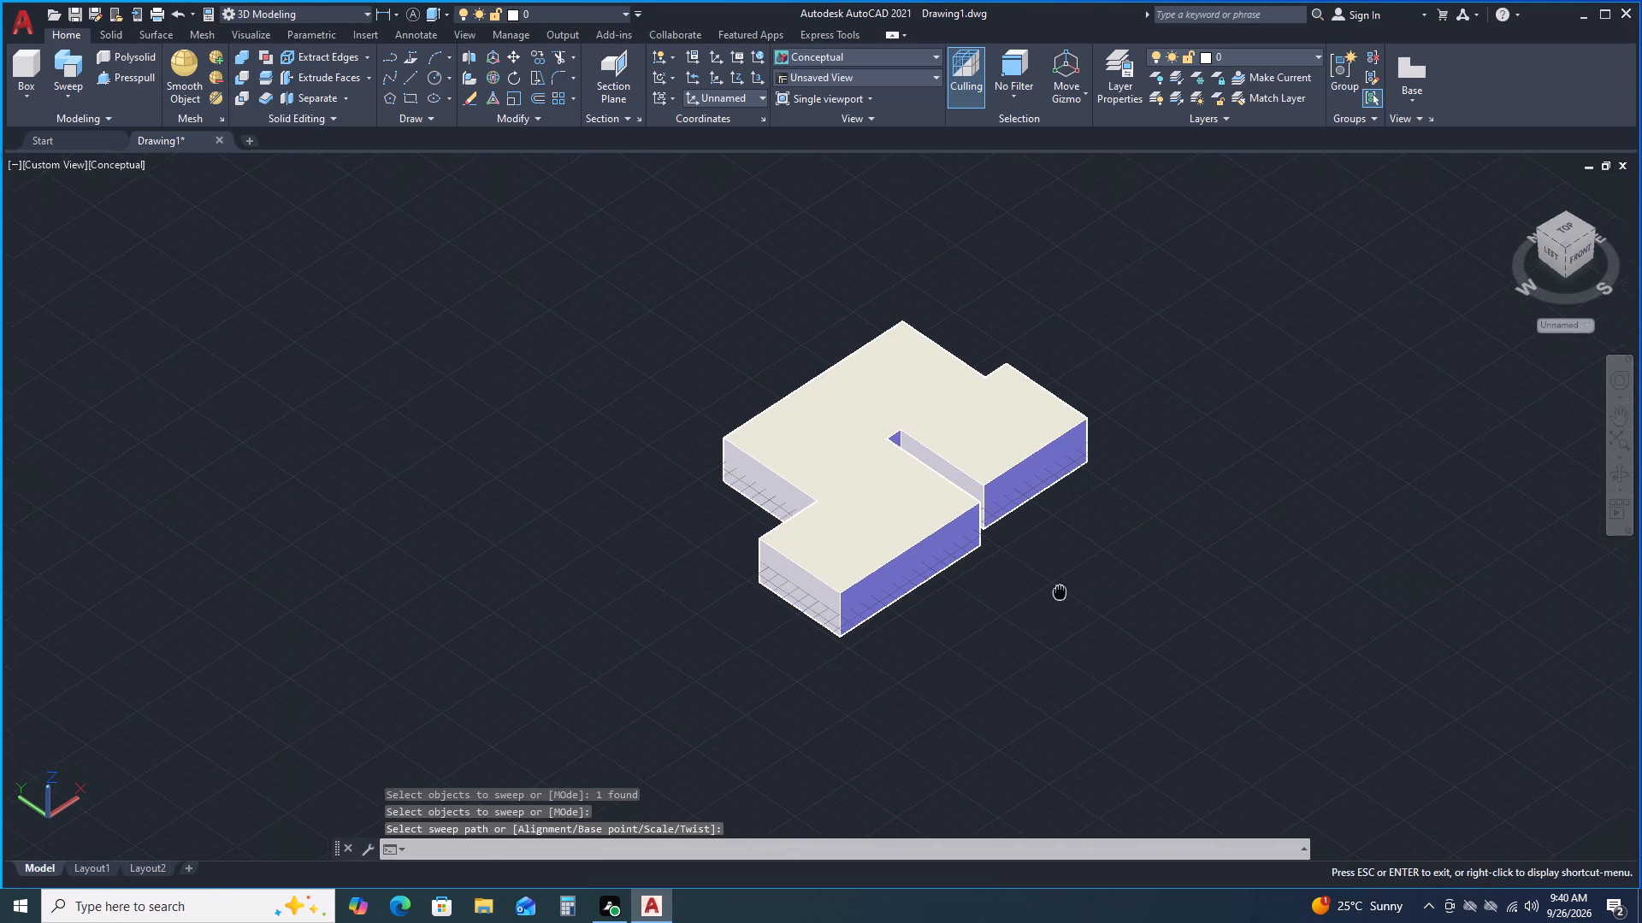
middle_drag(1048, 590, 1047, 590)
middle_click(1047, 590)
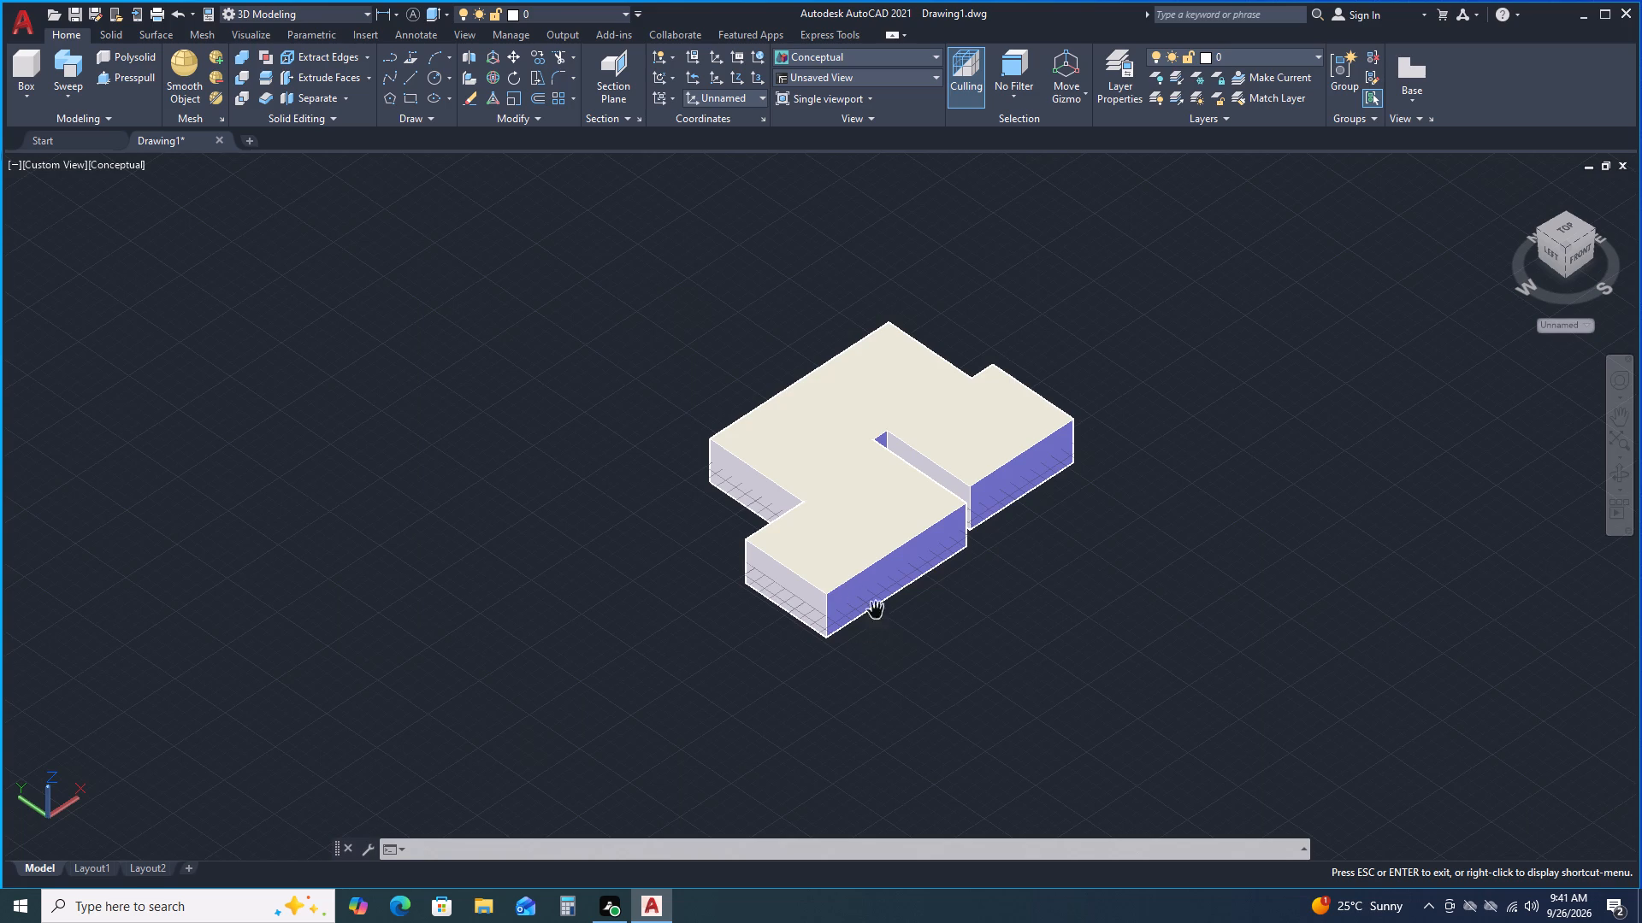
scroll(1034, 516, up, 2)
middle_drag(1071, 586, 790, 647)
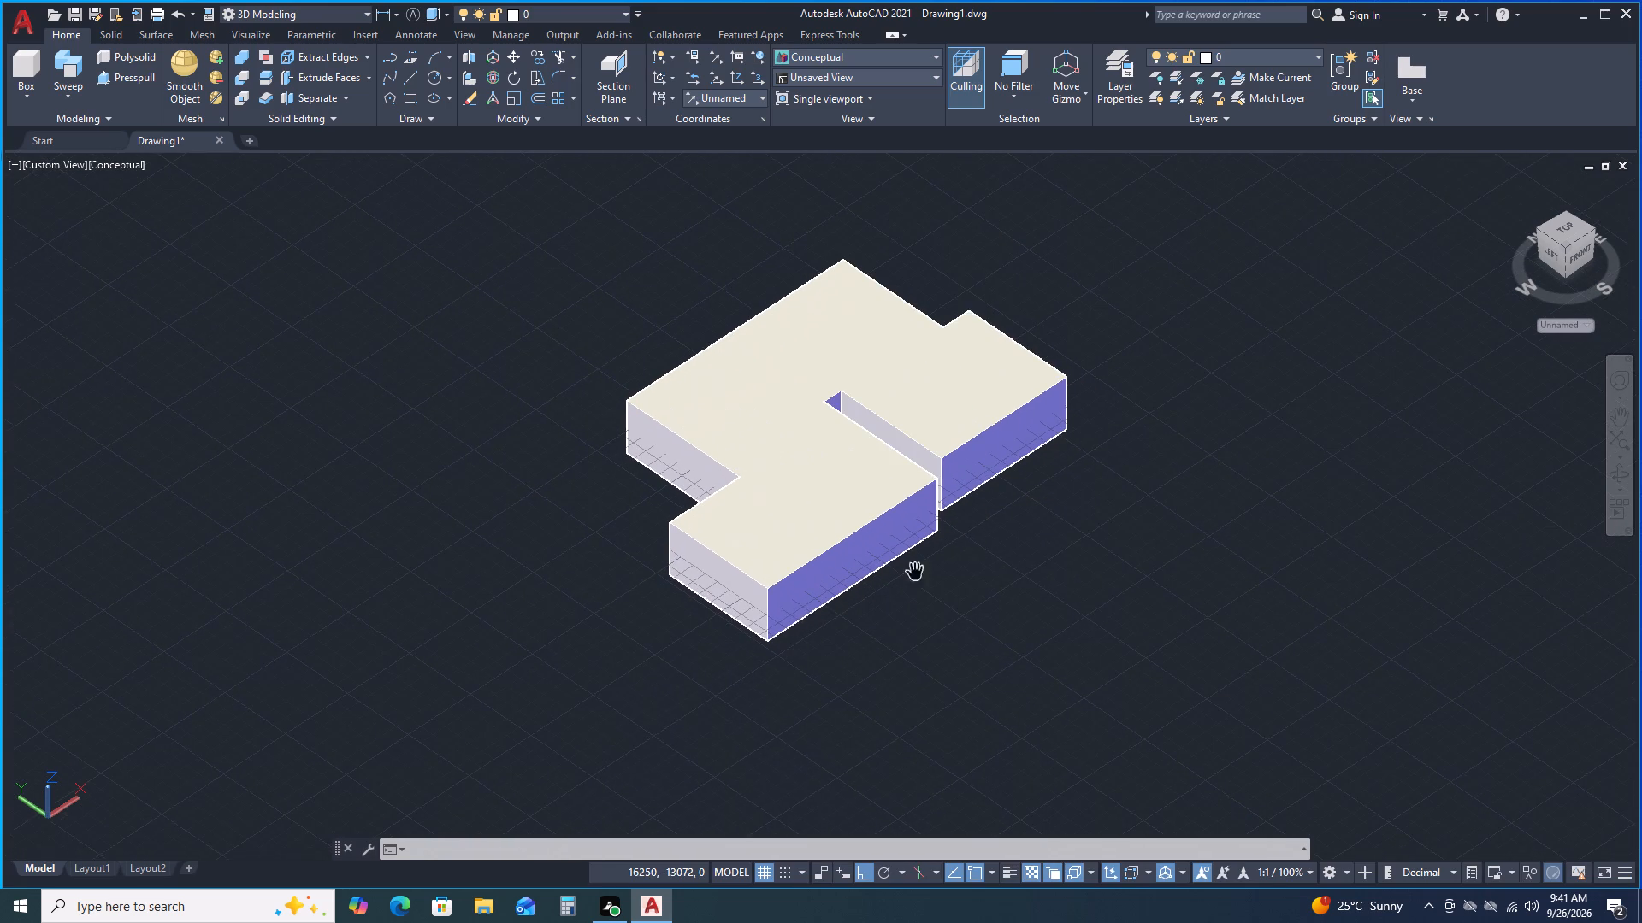
middle_drag(963, 627, 731, 653)
scroll(833, 395, up, 1)
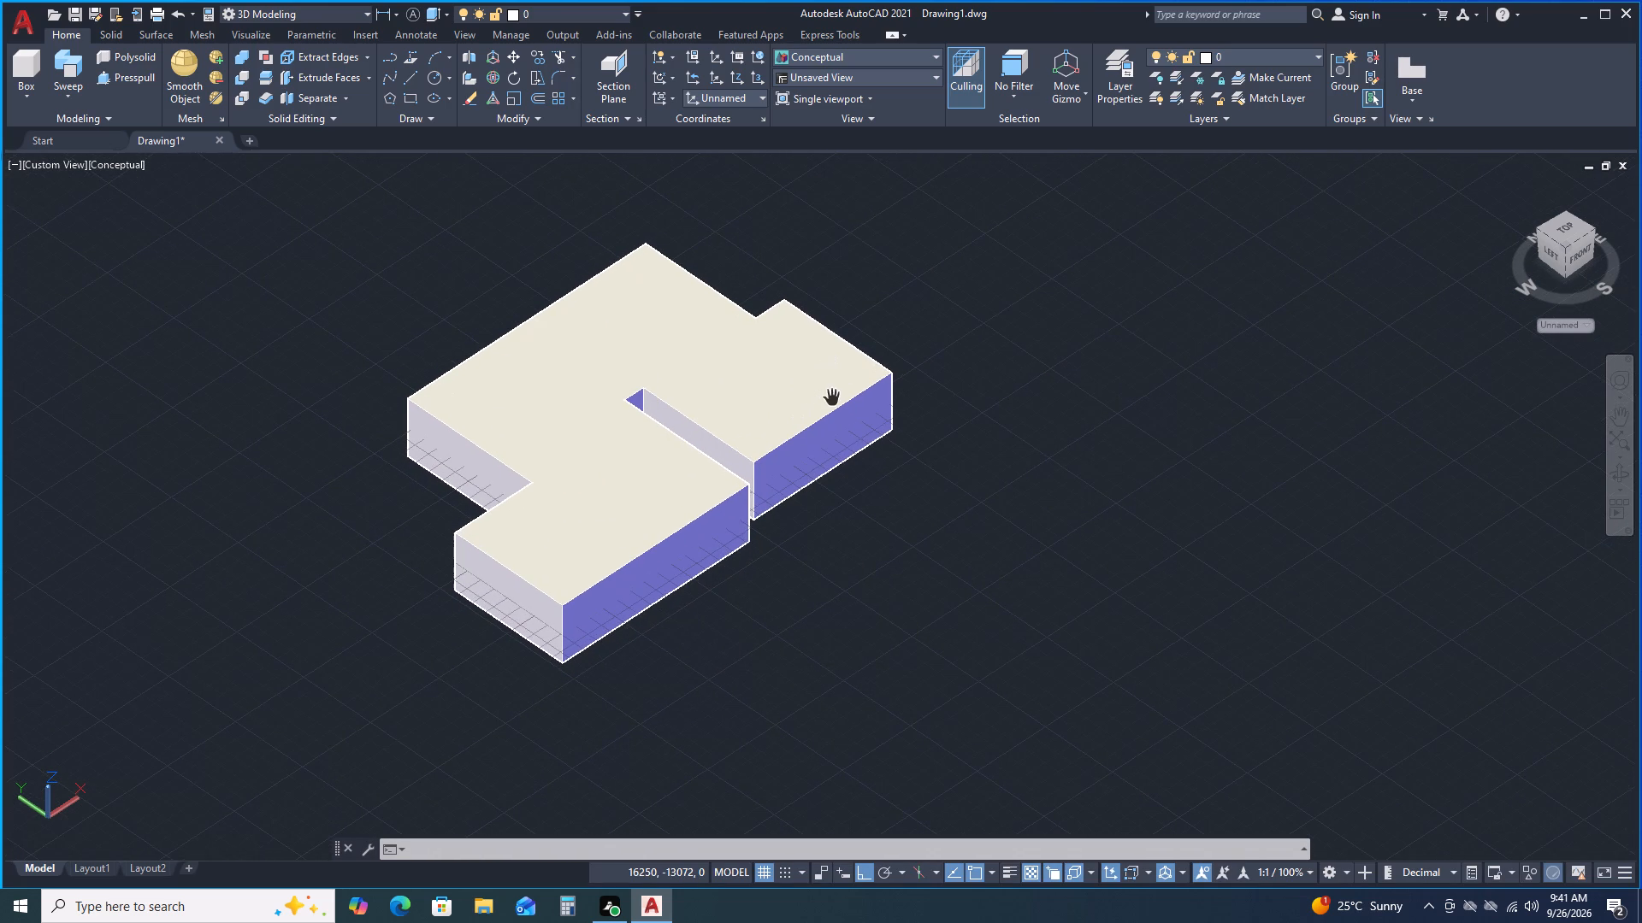
scroll(1058, 319, up, 1)
middle_drag(1020, 338, 1058, 424)
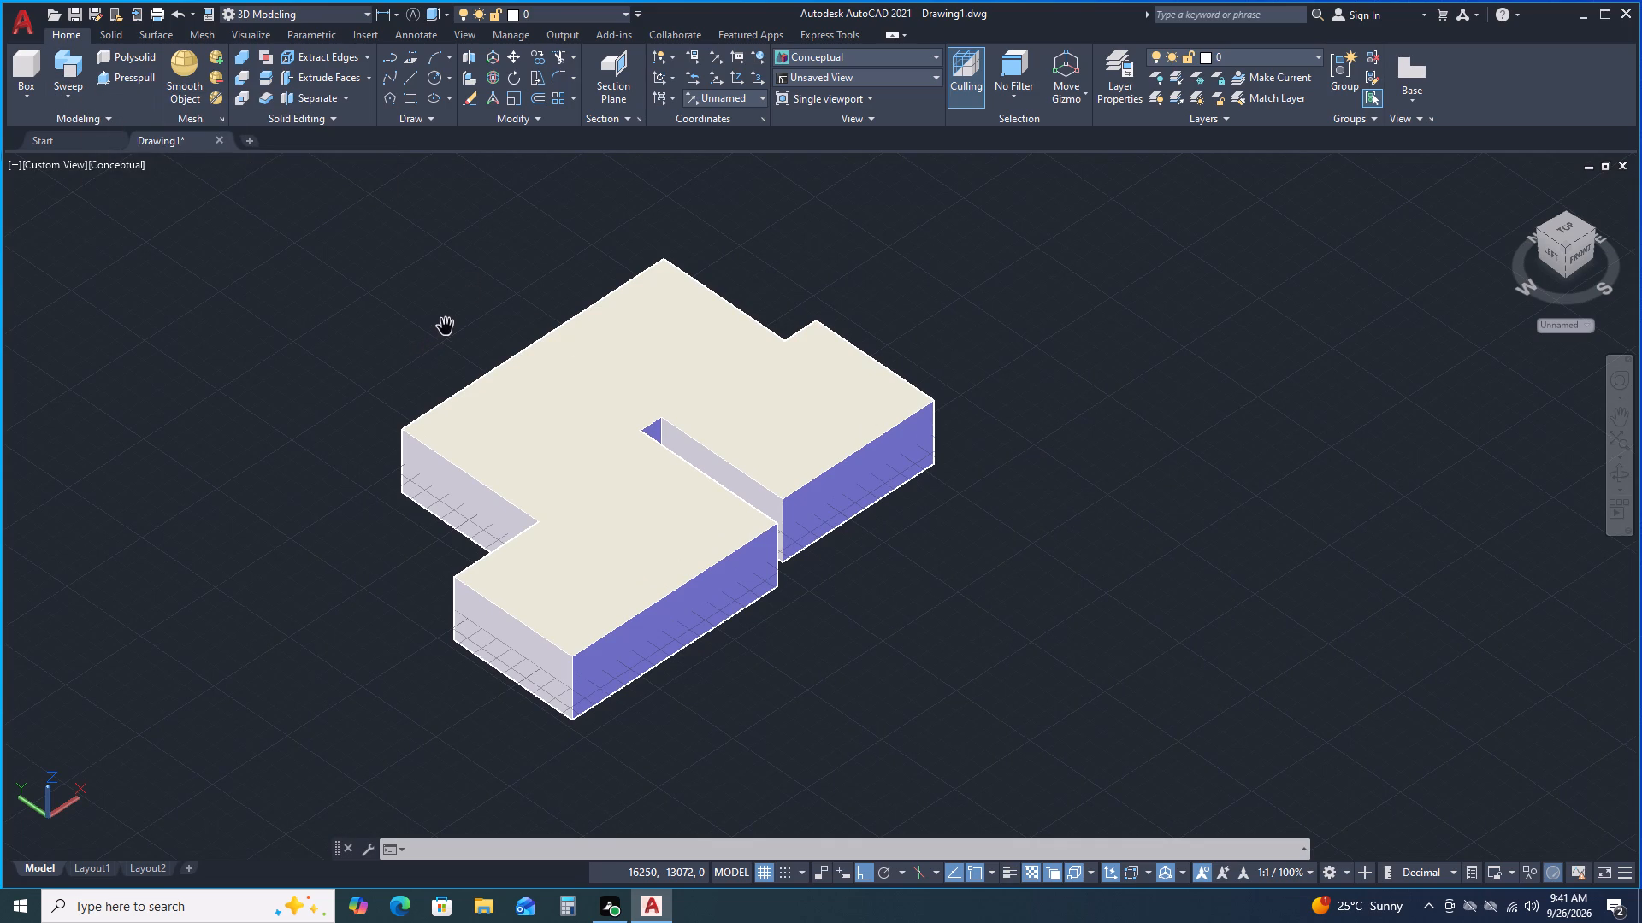
Draw a circle in the empty area beside the swept solid, setting its radius freehand.
click(428, 76)
scroll(1030, 298, down, 1)
middle_drag(1045, 317, 668, 382)
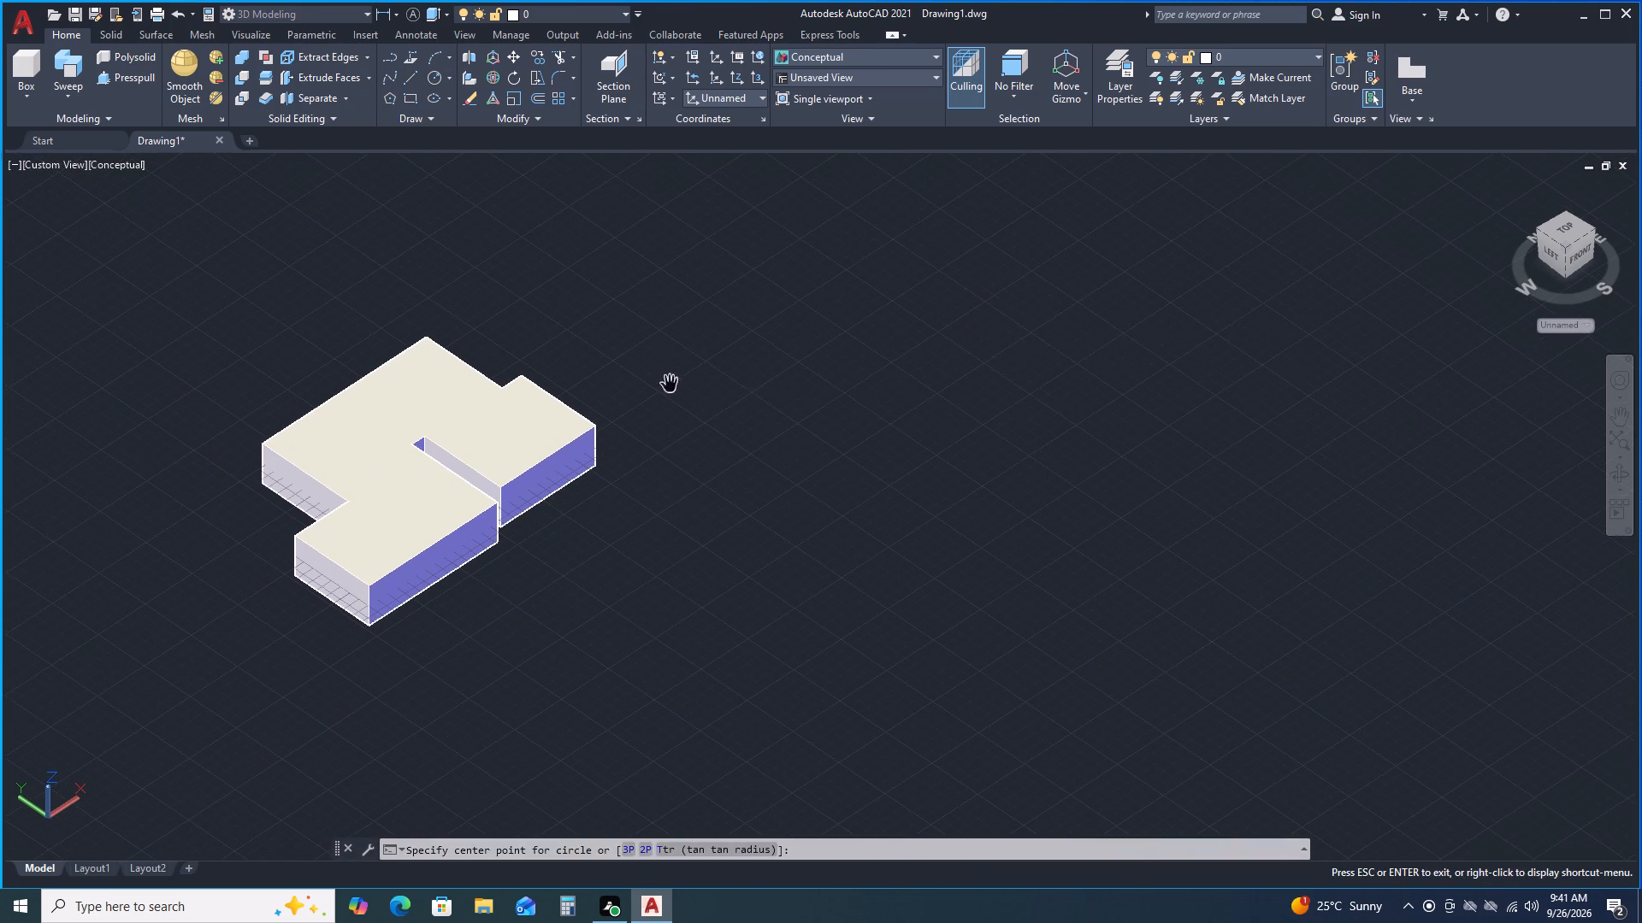
click(1000, 396)
click(1107, 479)
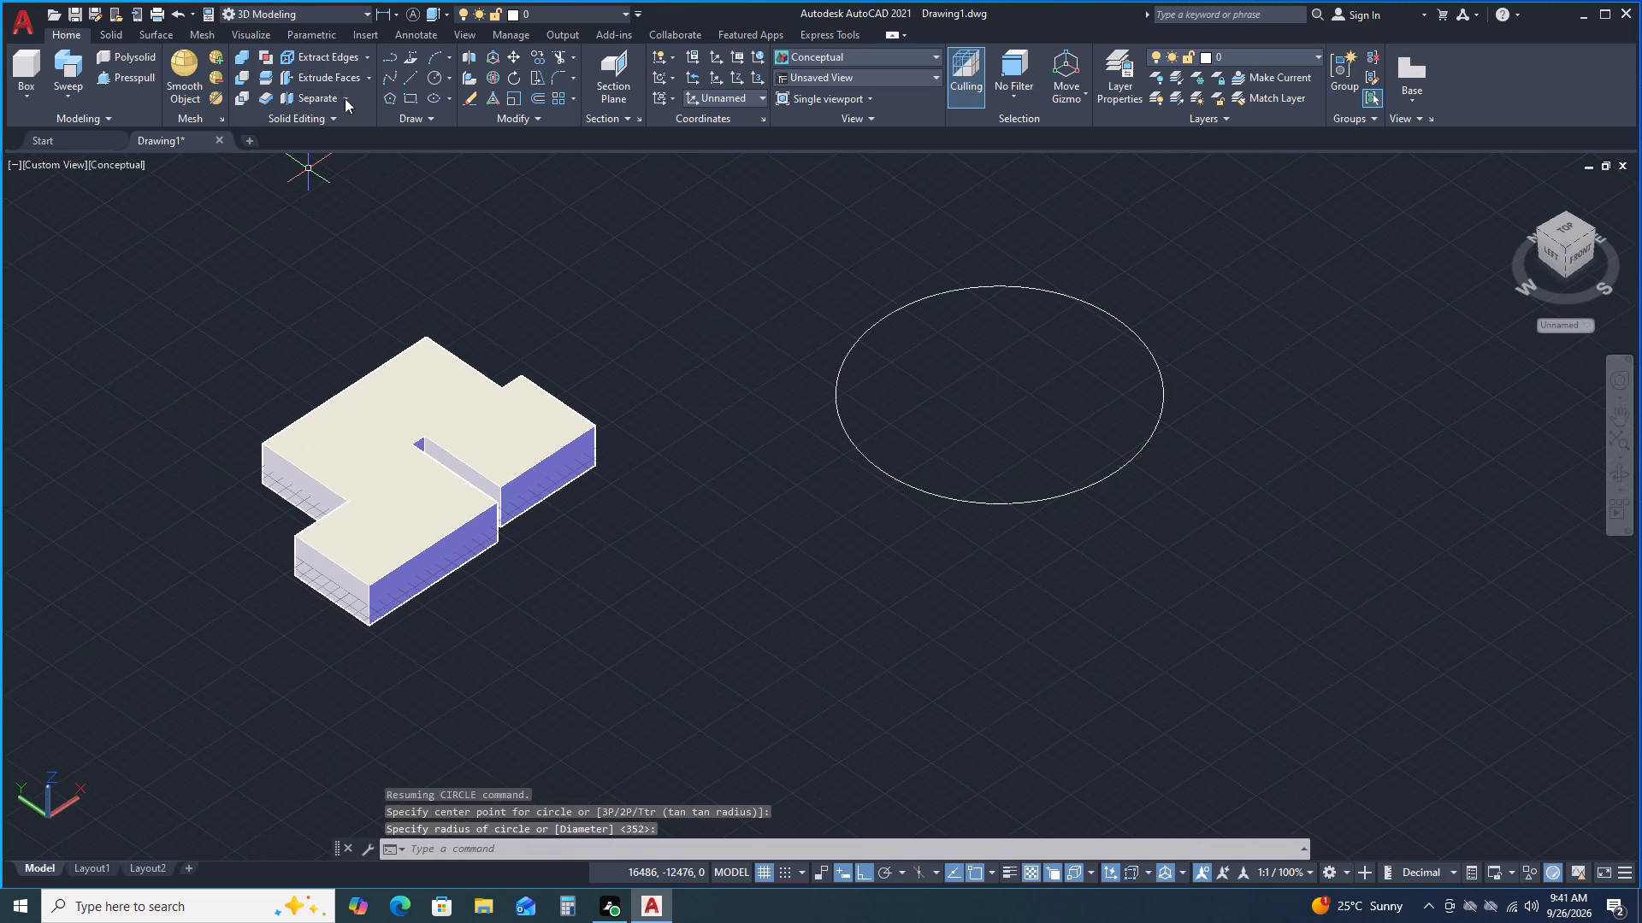
Draw an open eight-segment polyline with right-angled turns, starting at the circle's centre and winding beyond the circle.
click(387, 61)
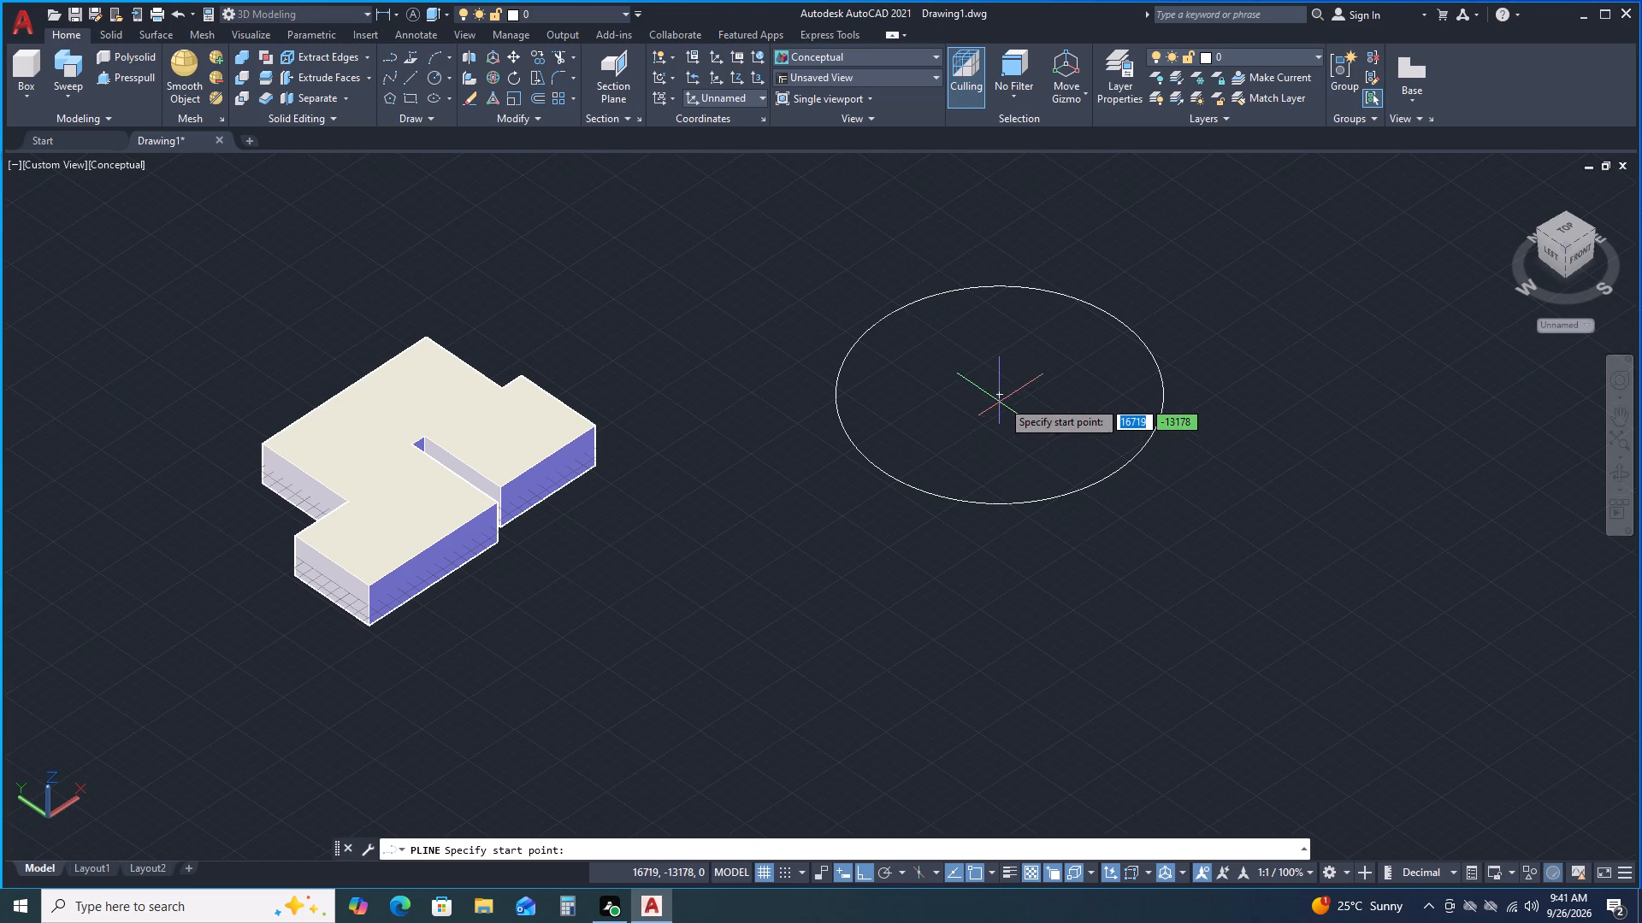
click(1001, 398)
middle_drag(972, 266, 872, 516)
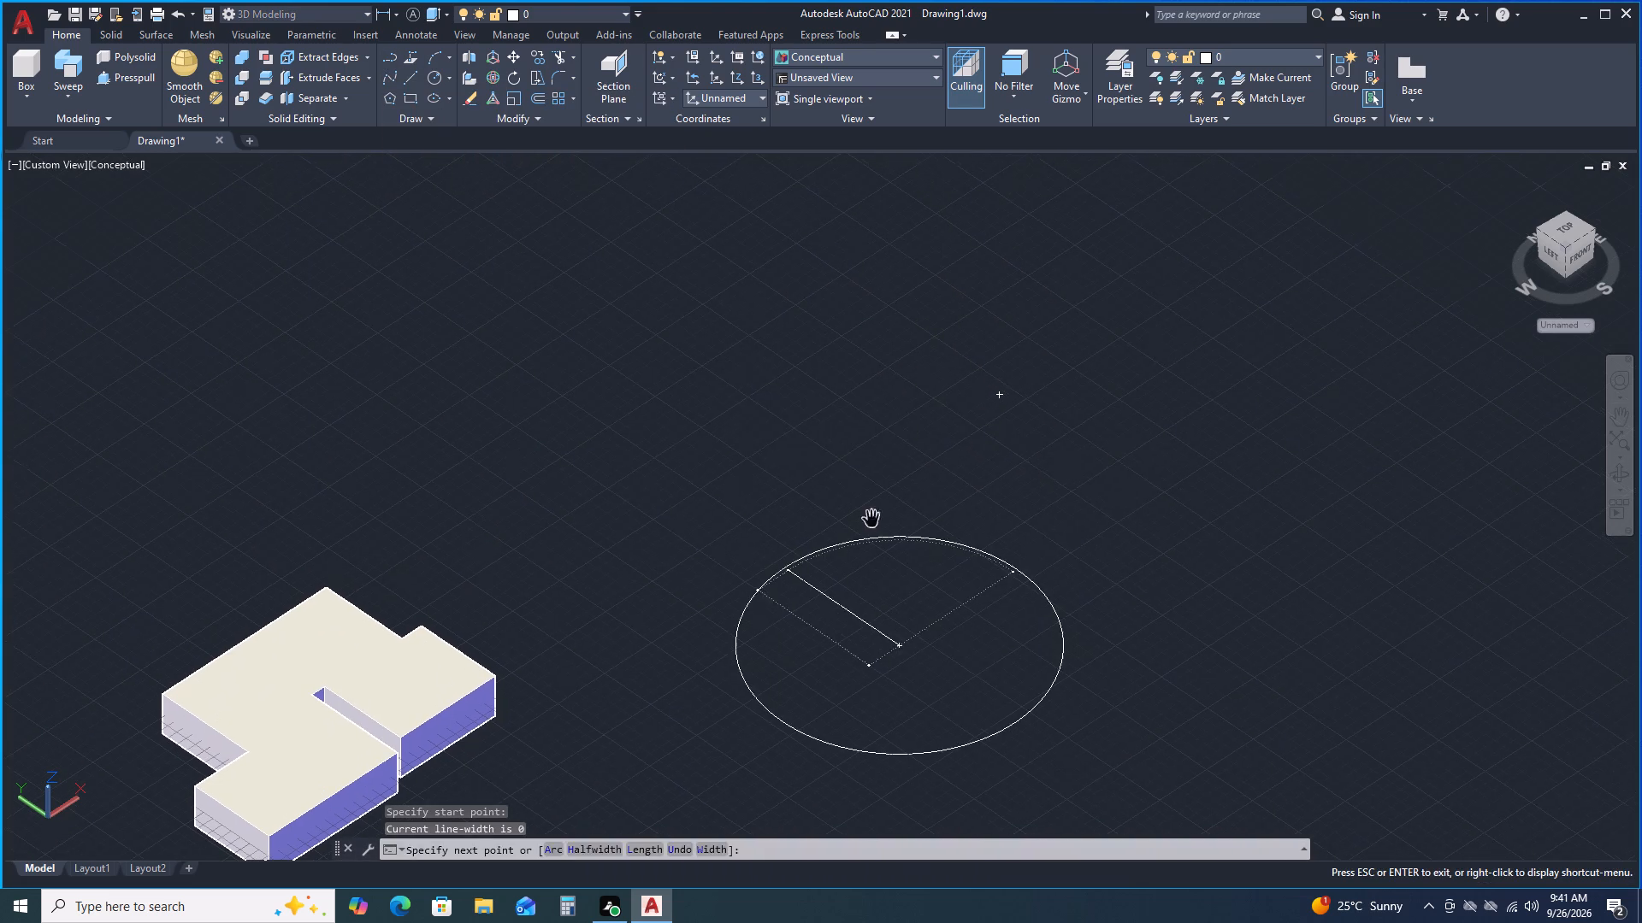
click(740, 391)
click(952, 312)
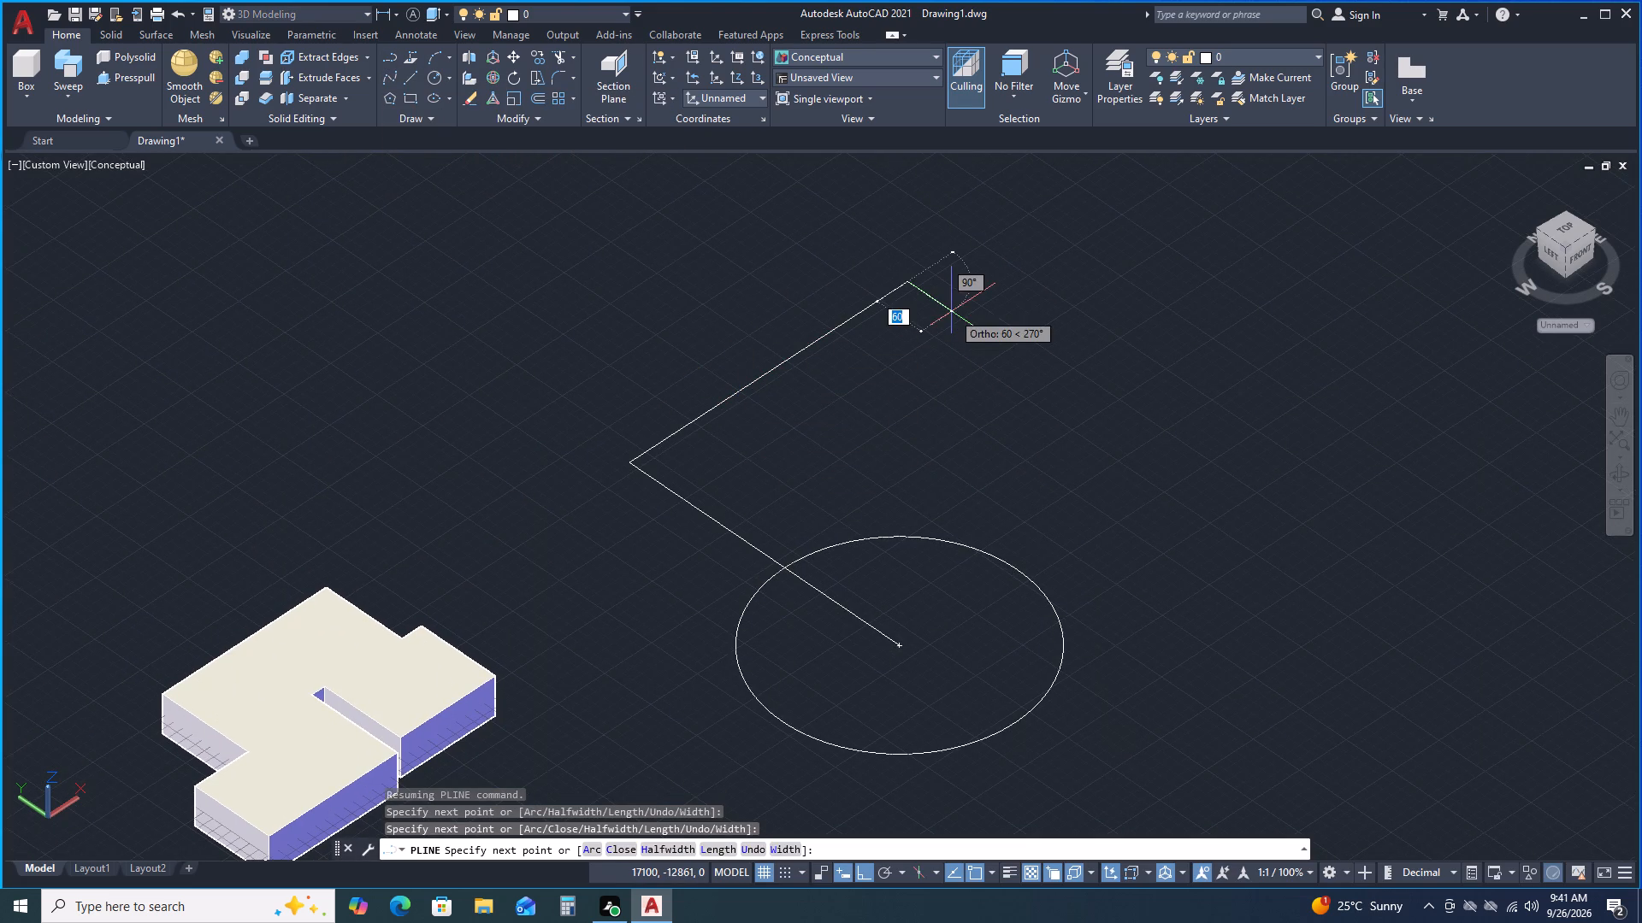
scroll(737, 227, down, 1)
middle_drag(735, 232, 735, 322)
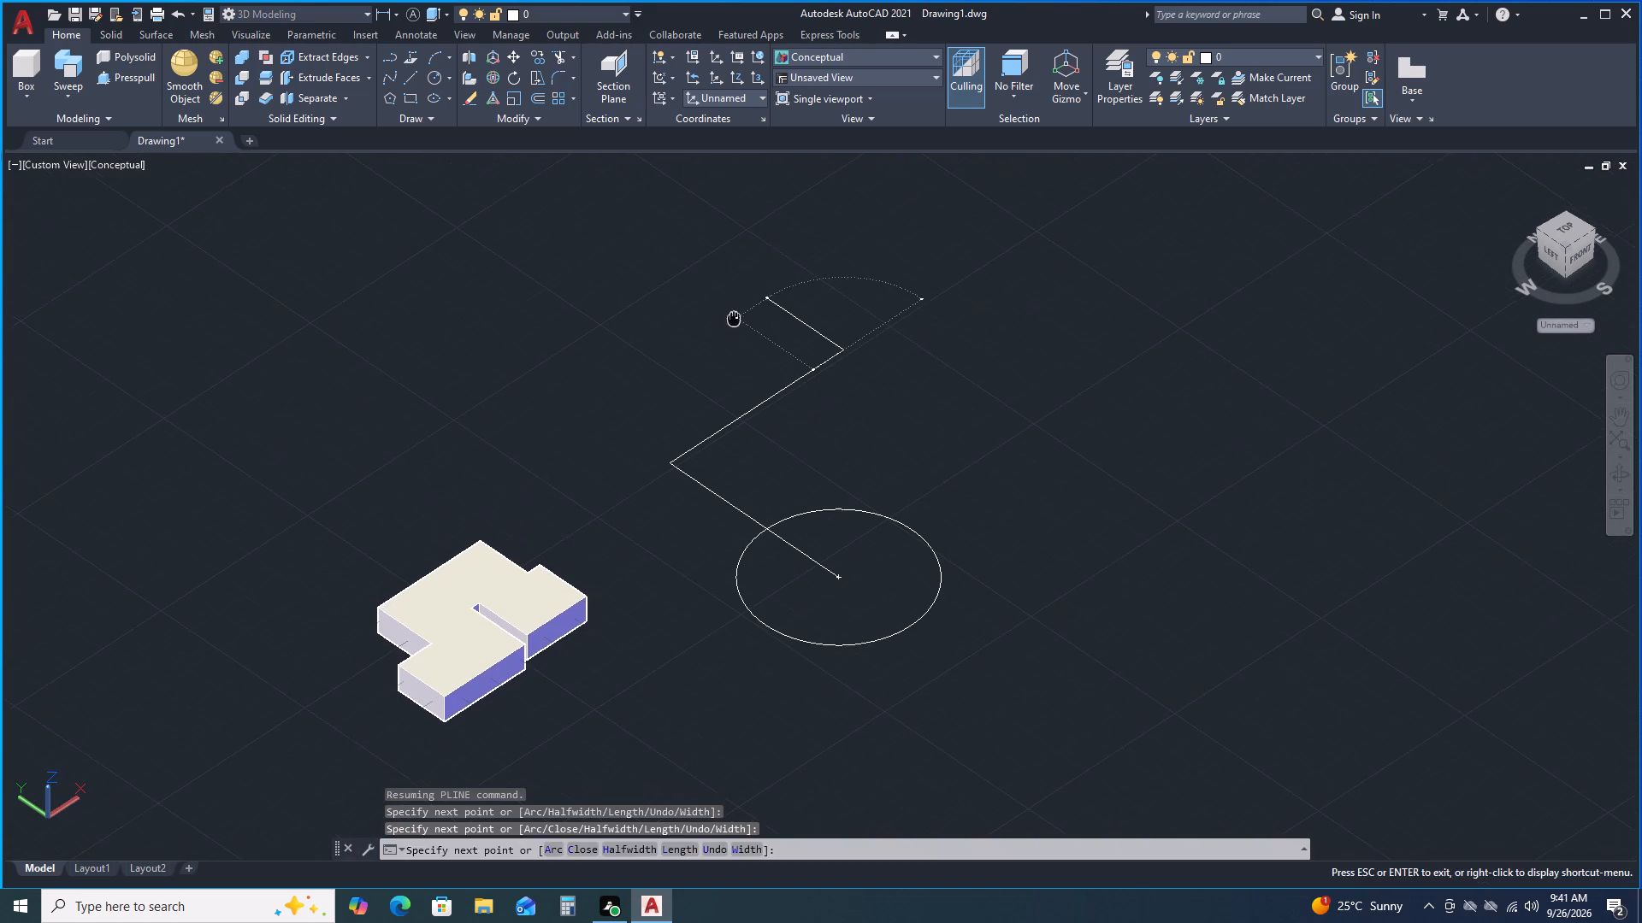
middle_drag(735, 322, 735, 326)
click(709, 241)
click(904, 176)
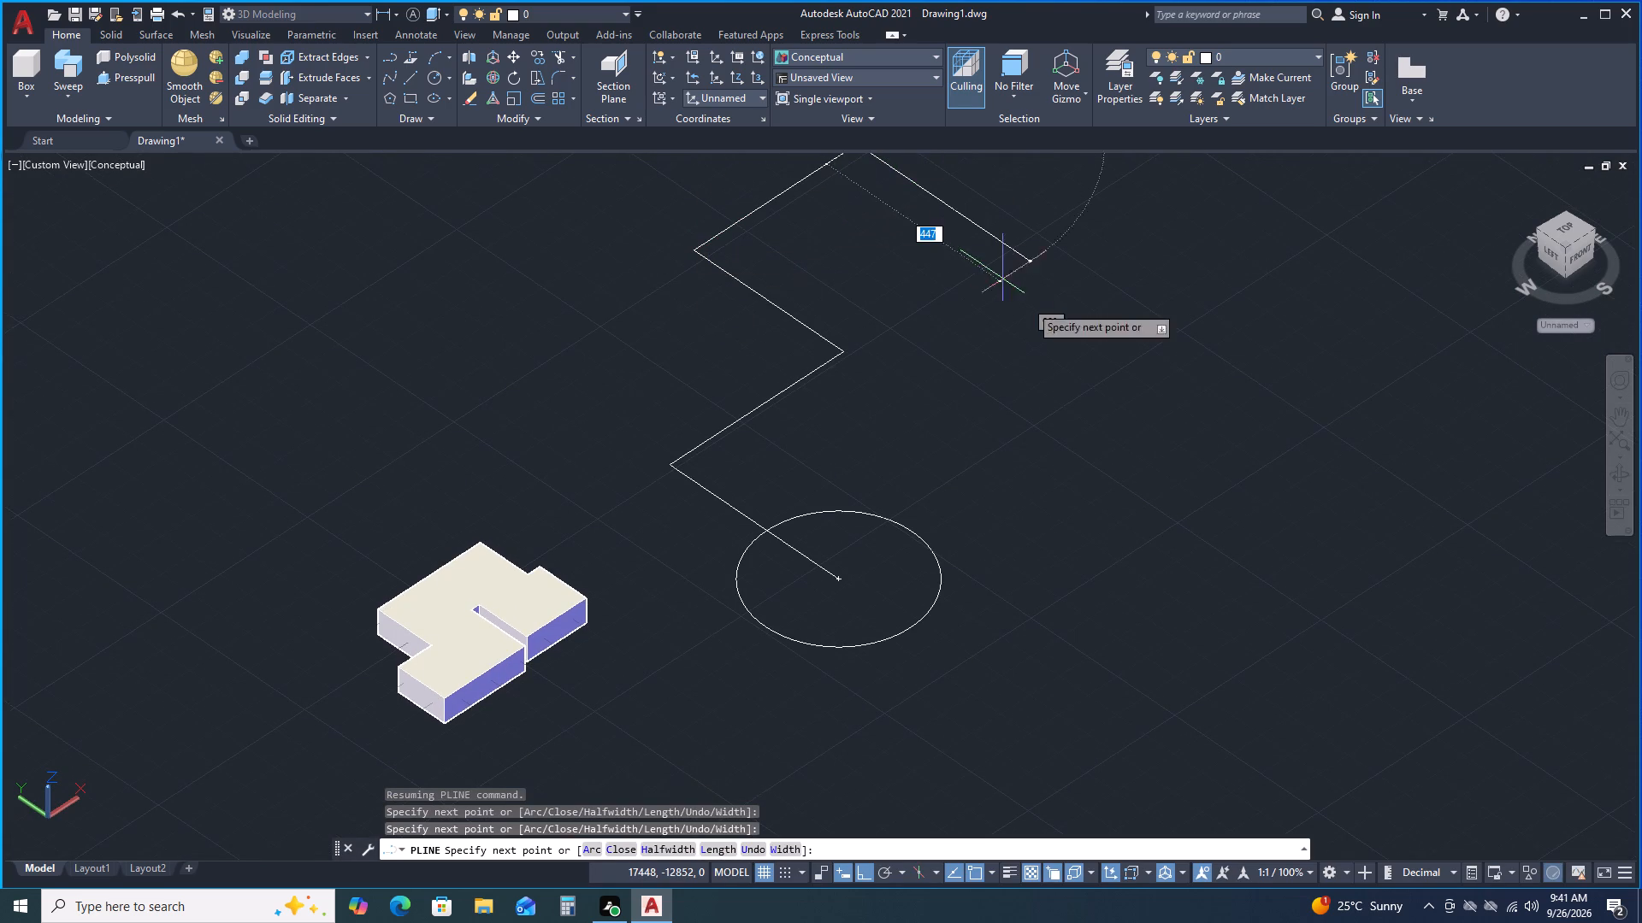
click(1030, 305)
click(912, 399)
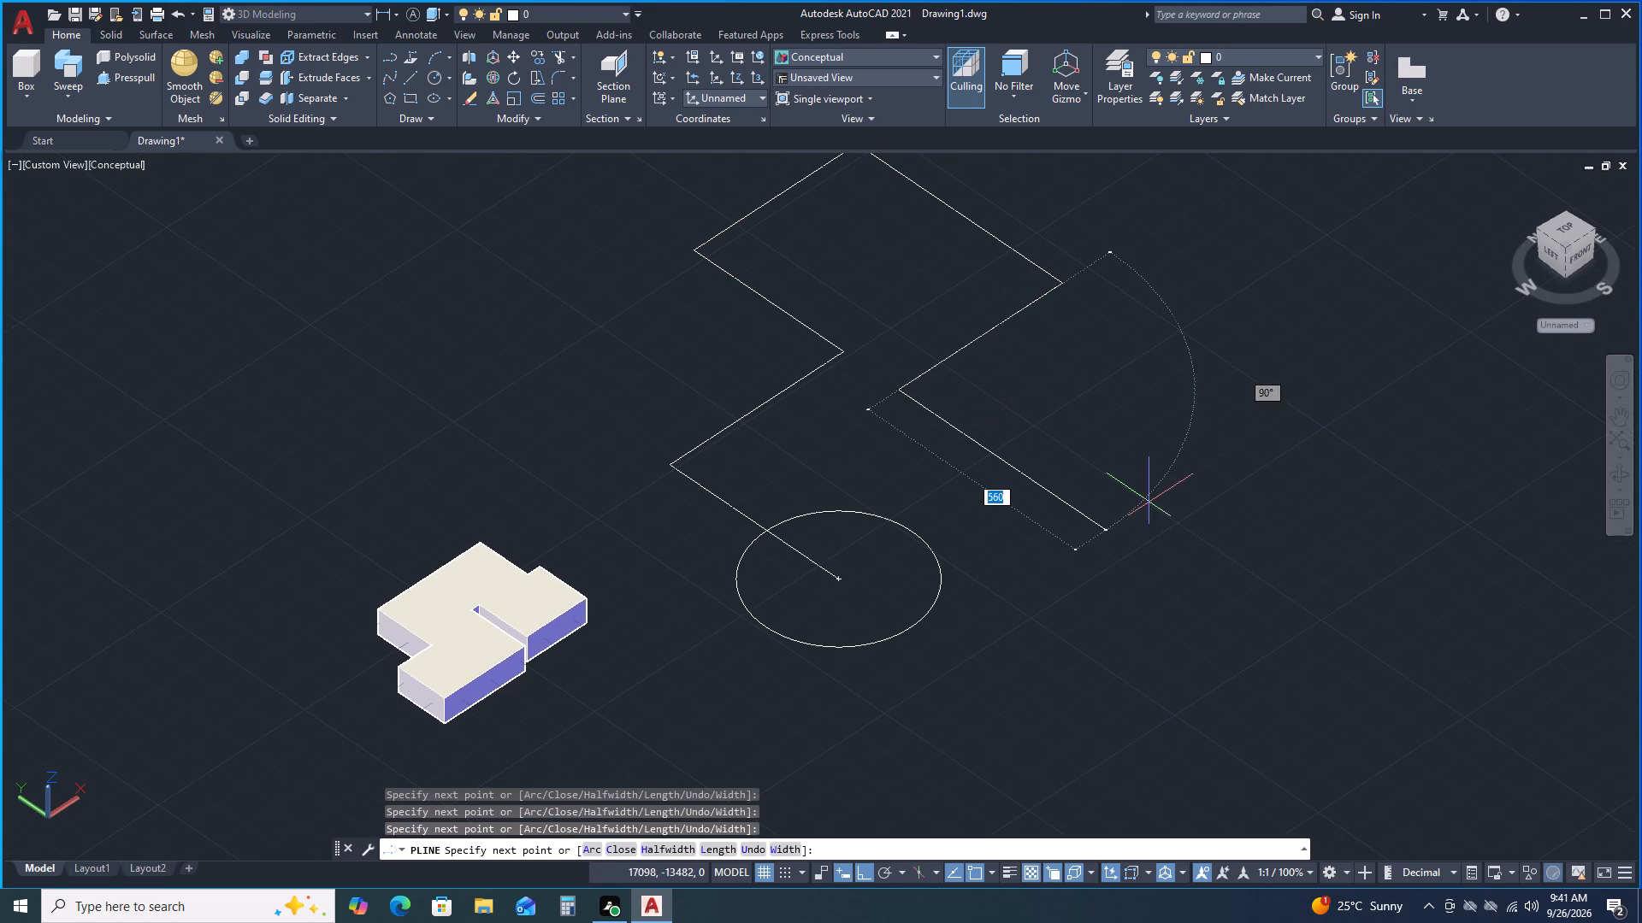
click(1116, 473)
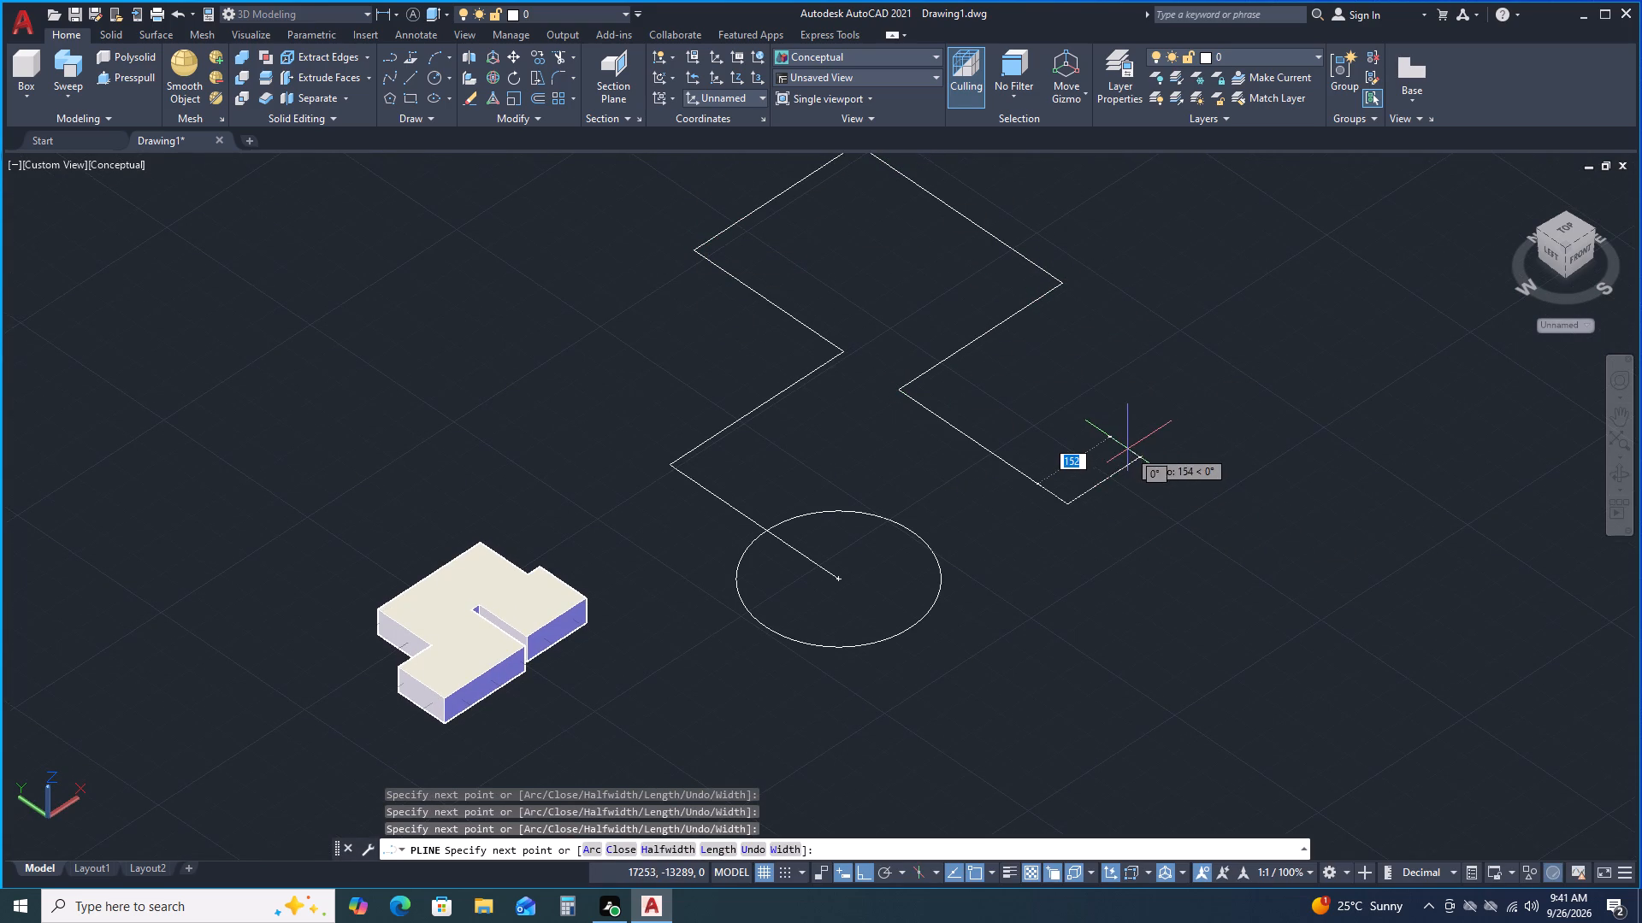
click(1162, 428)
key(space)
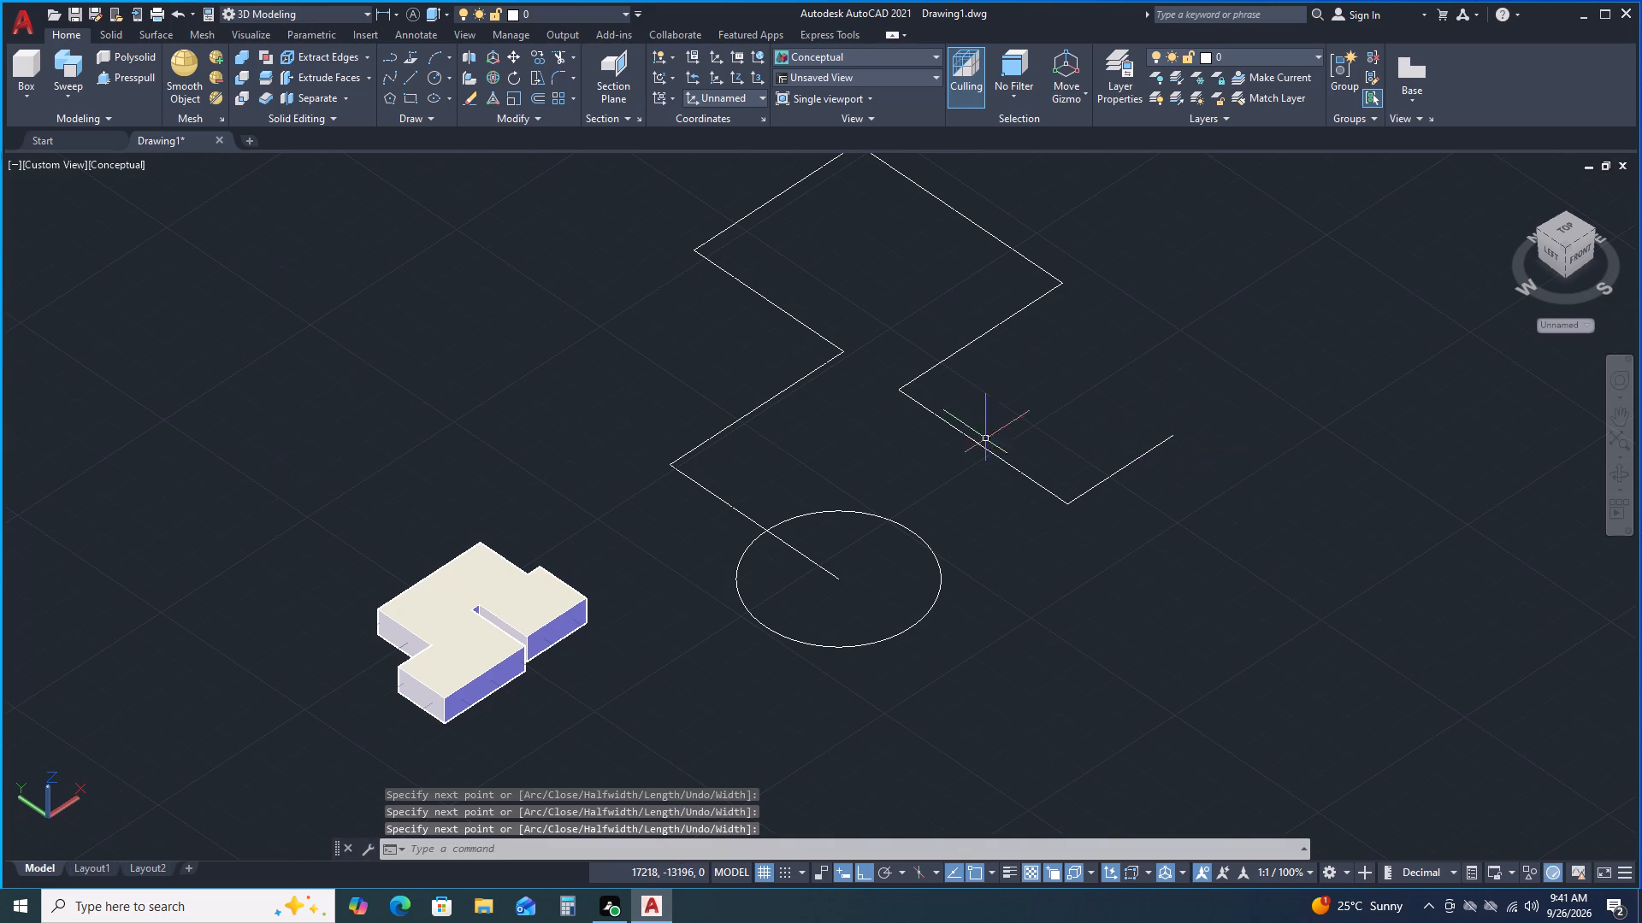
Sweep the circle along the eight-segment polyline to create a solid.
click(71, 59)
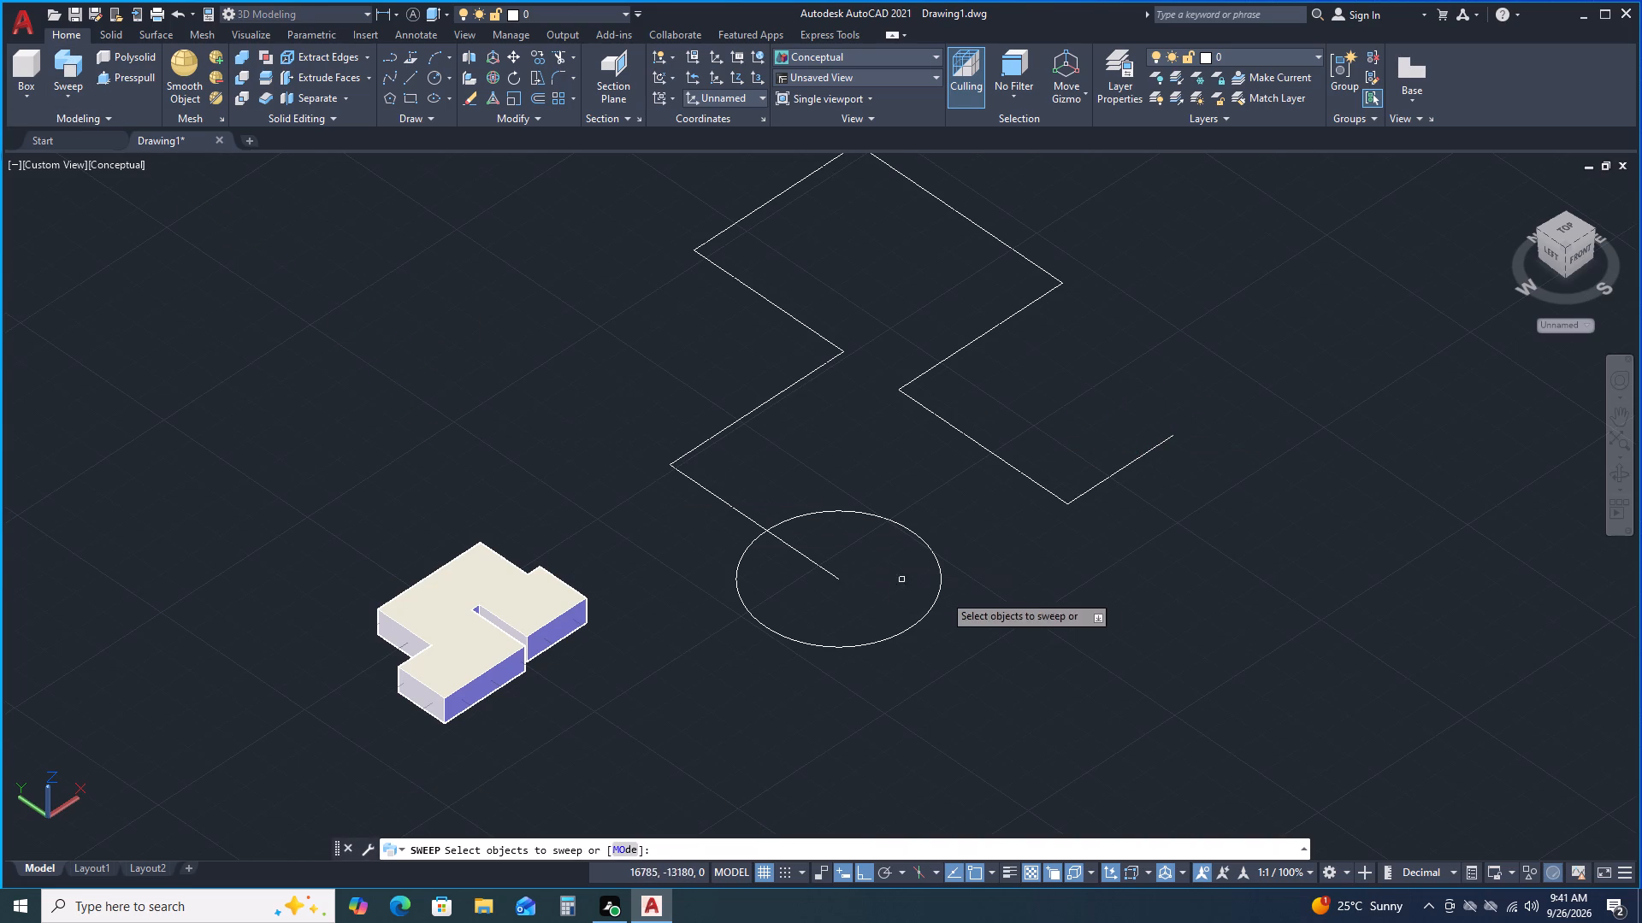
click(927, 614)
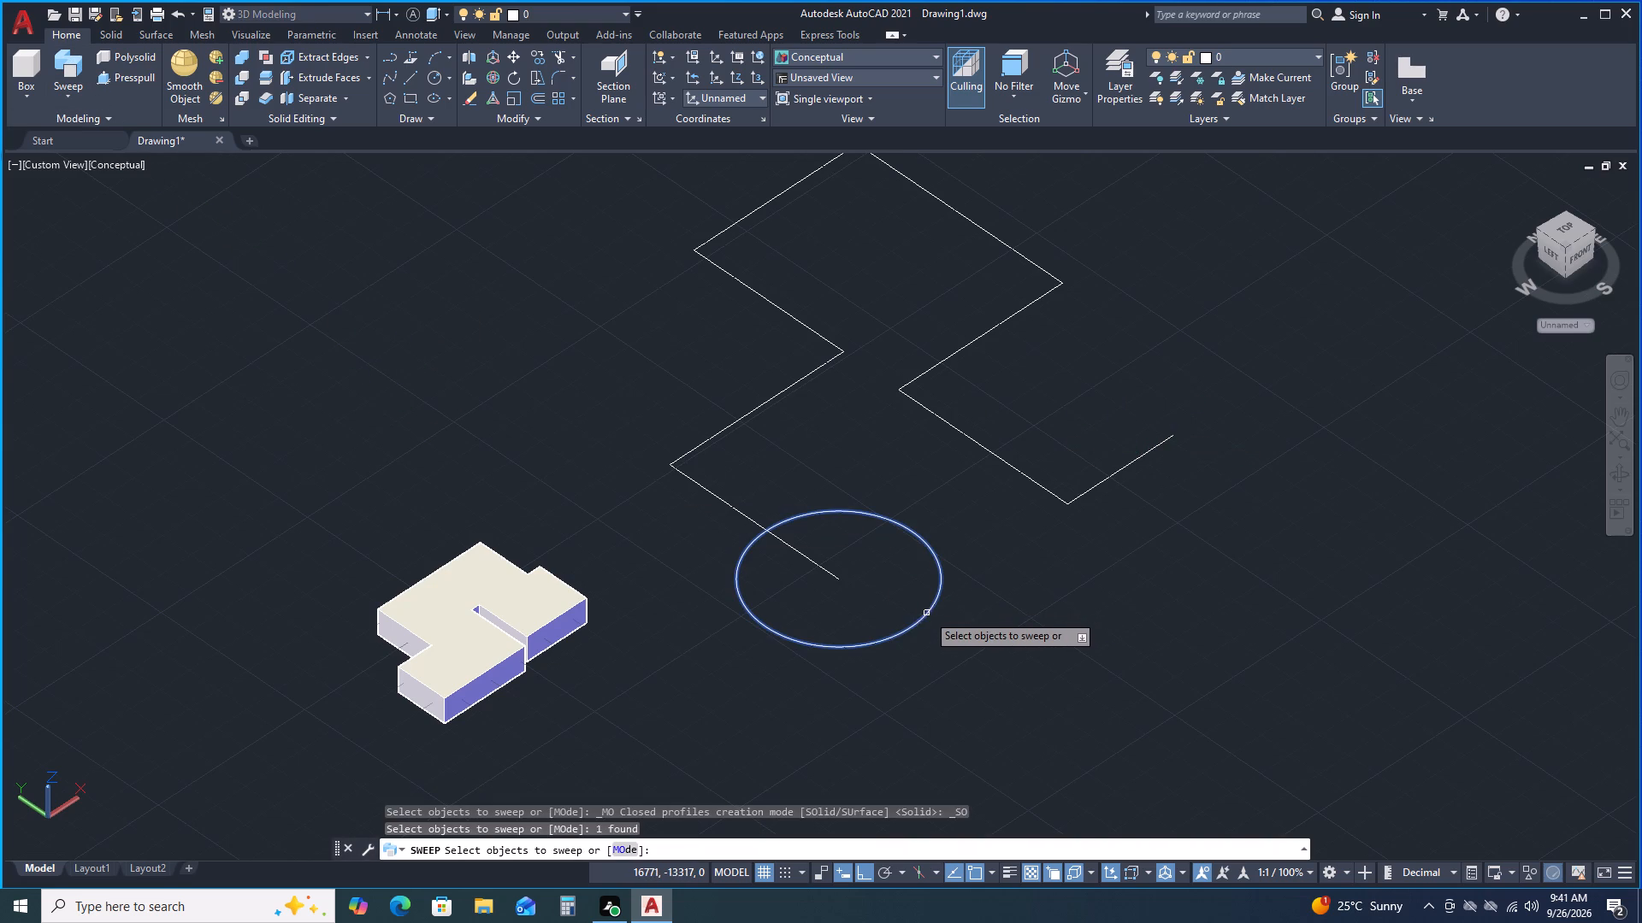
right_click(929, 614)
click(966, 622)
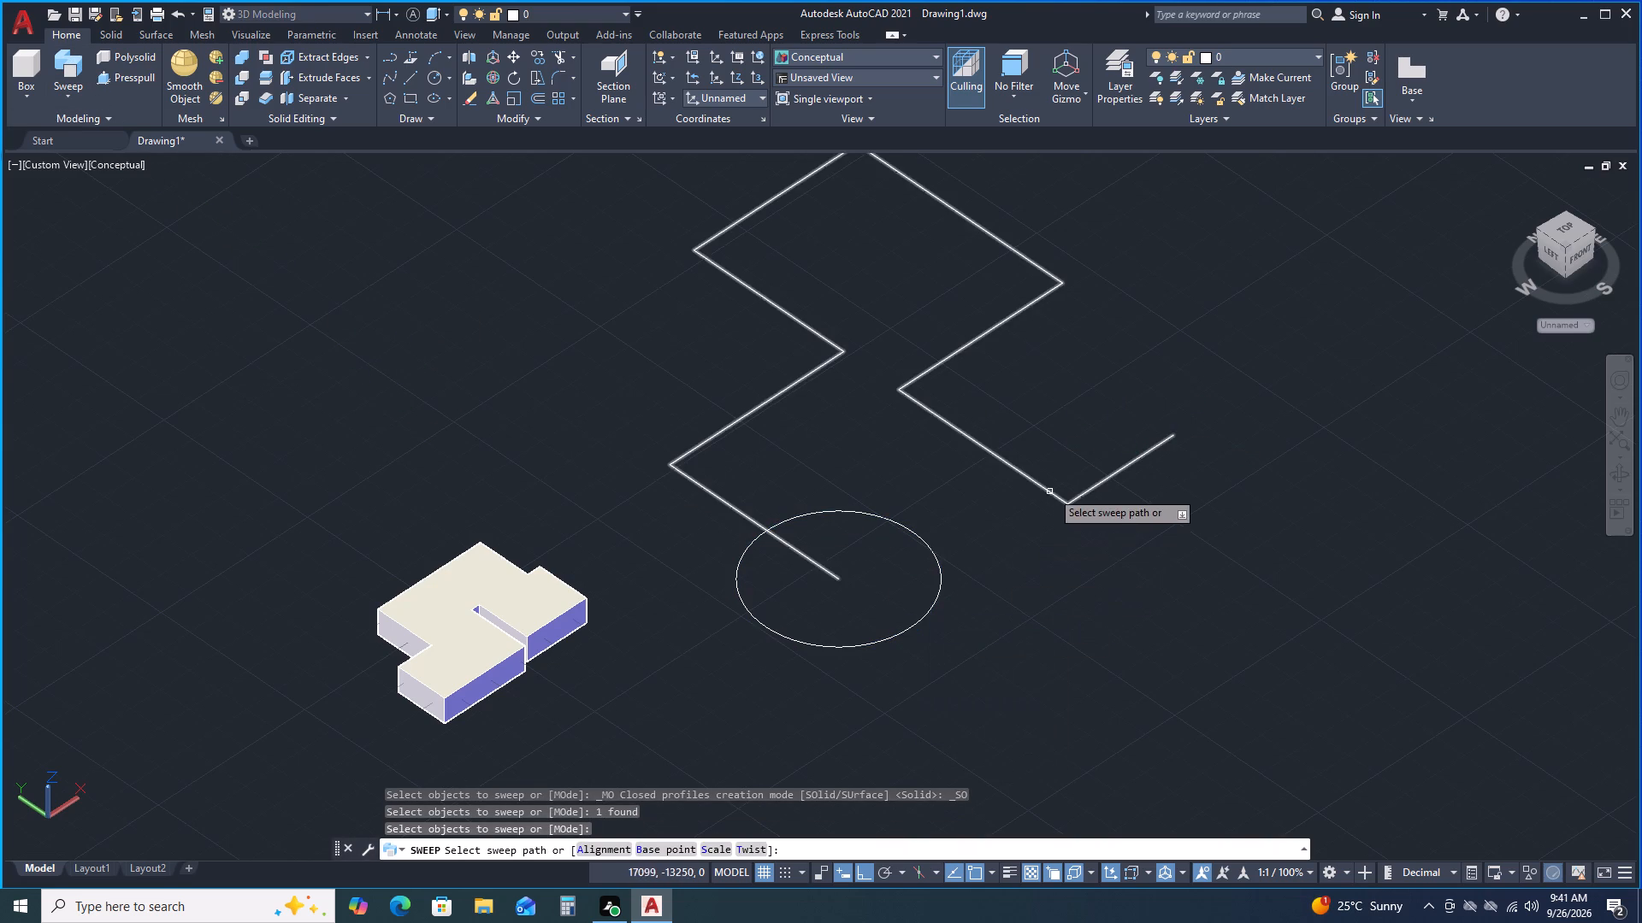
click(1051, 491)
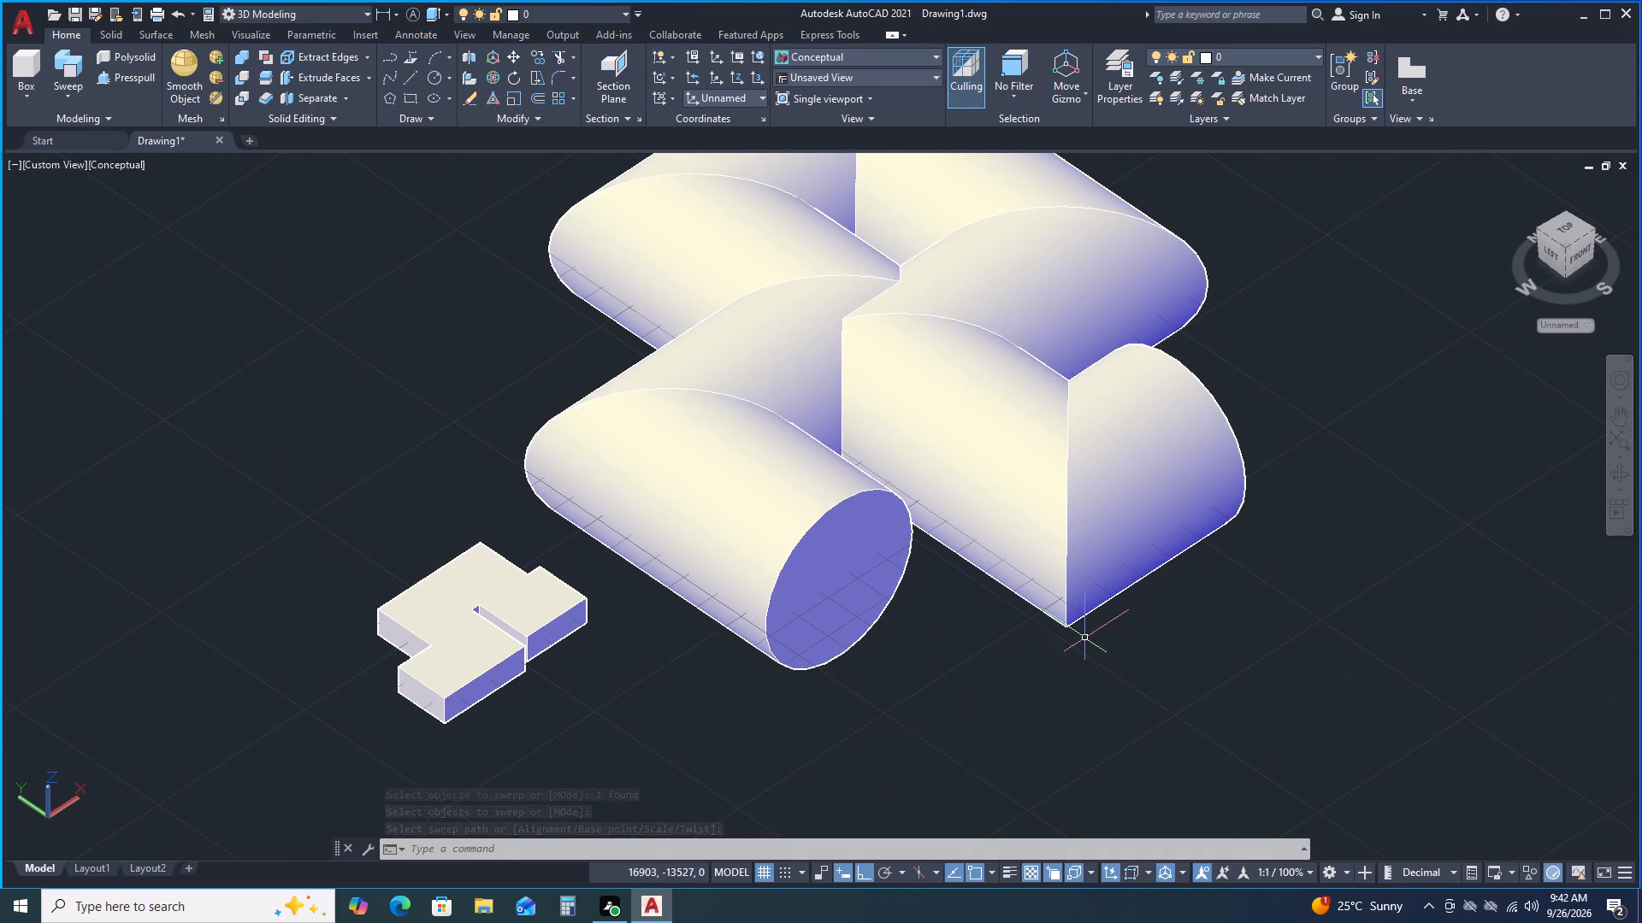
With Ortho off, draw an open wavy spline through seven fit points in the empty area beside the swept solids.
middle_drag(1312, 408, 1279, 579)
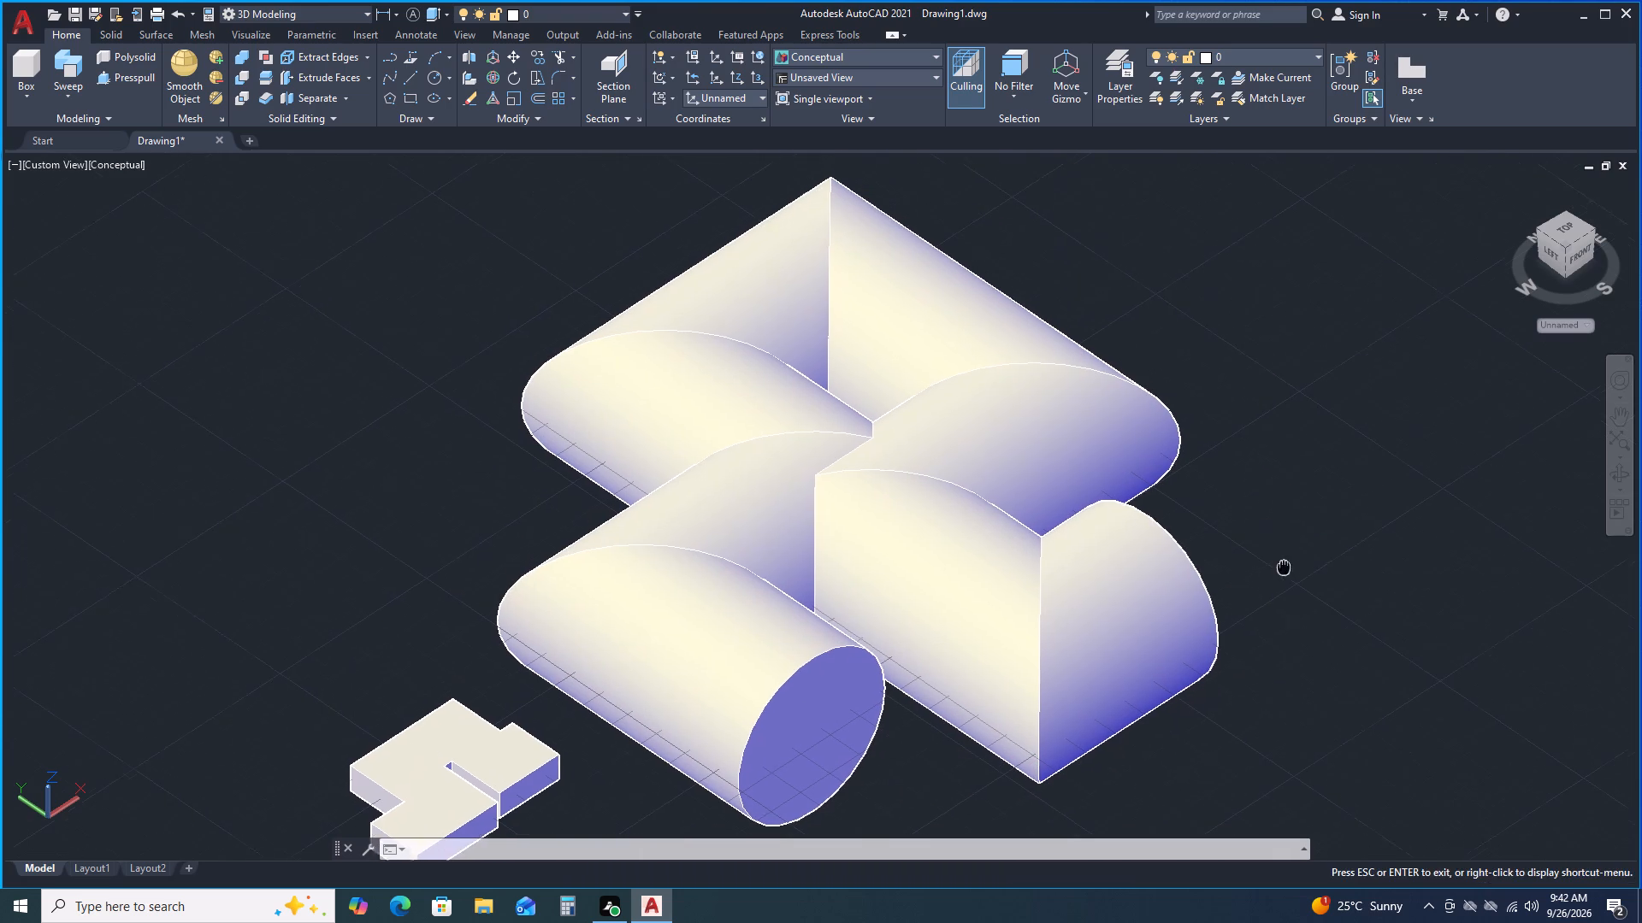
scroll(1271, 591, down, 1)
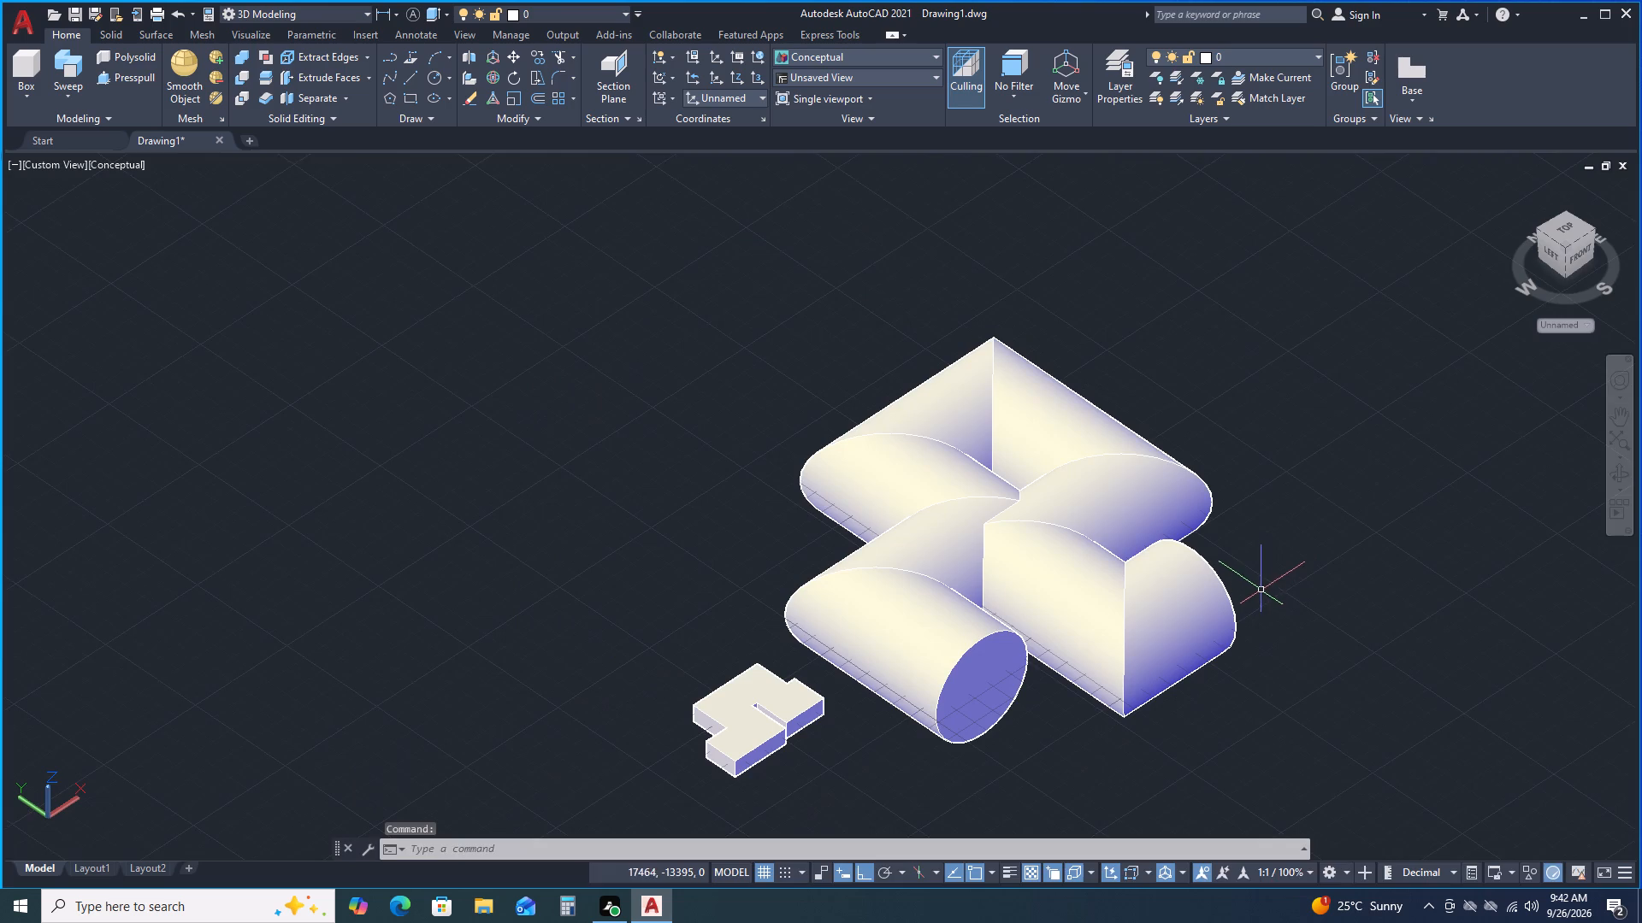
middle_drag(1262, 572, 1197, 503)
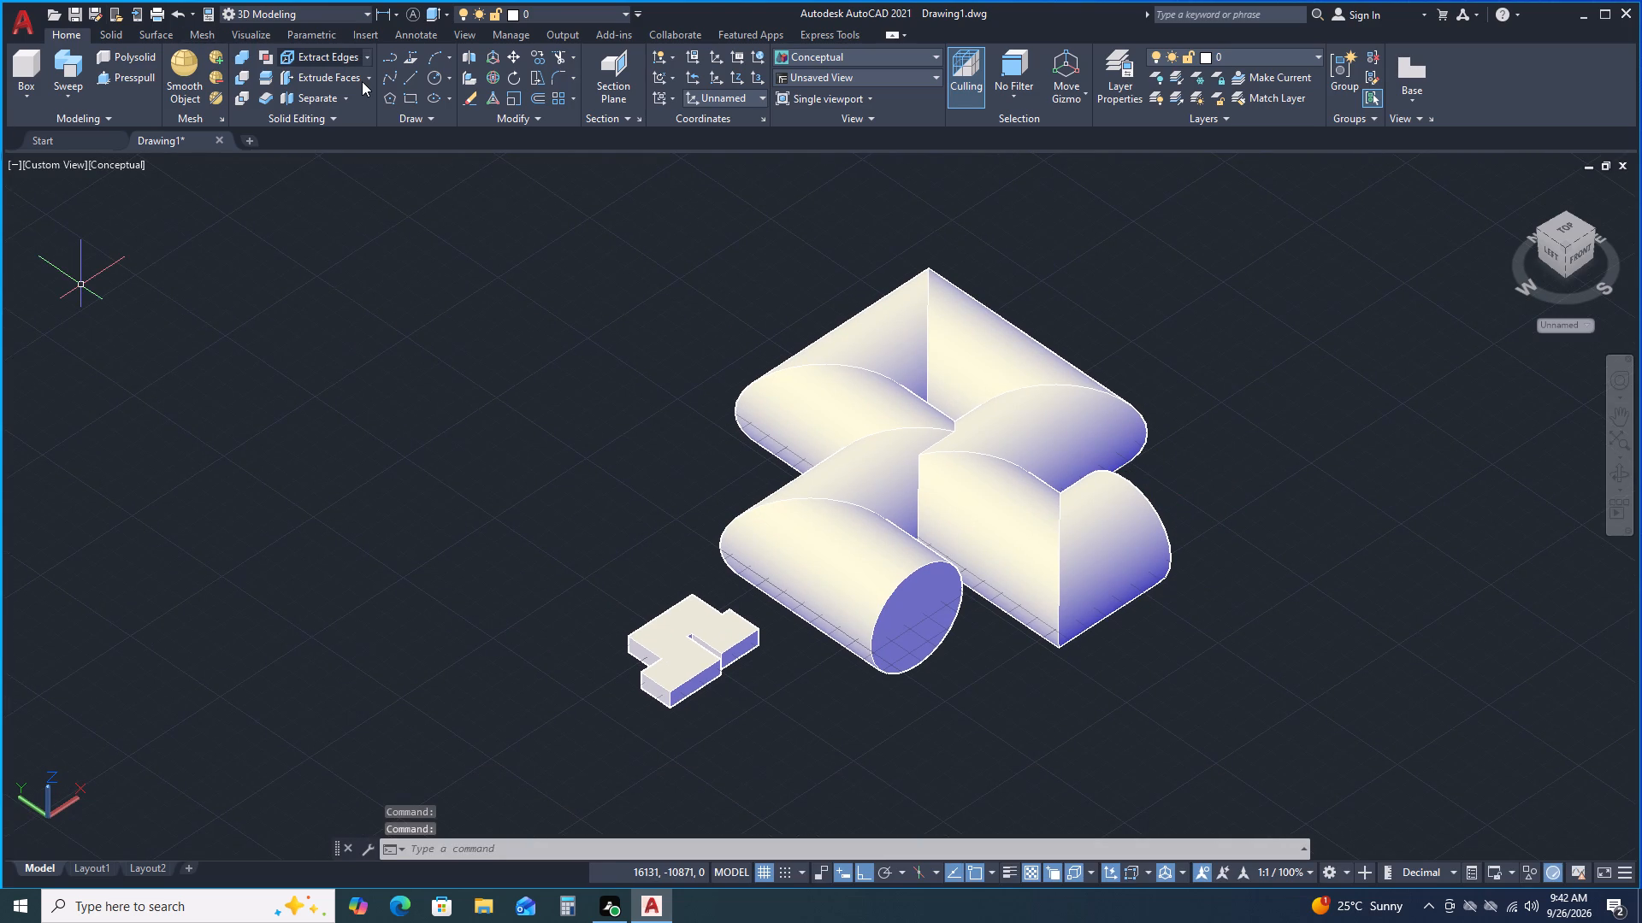
click(393, 81)
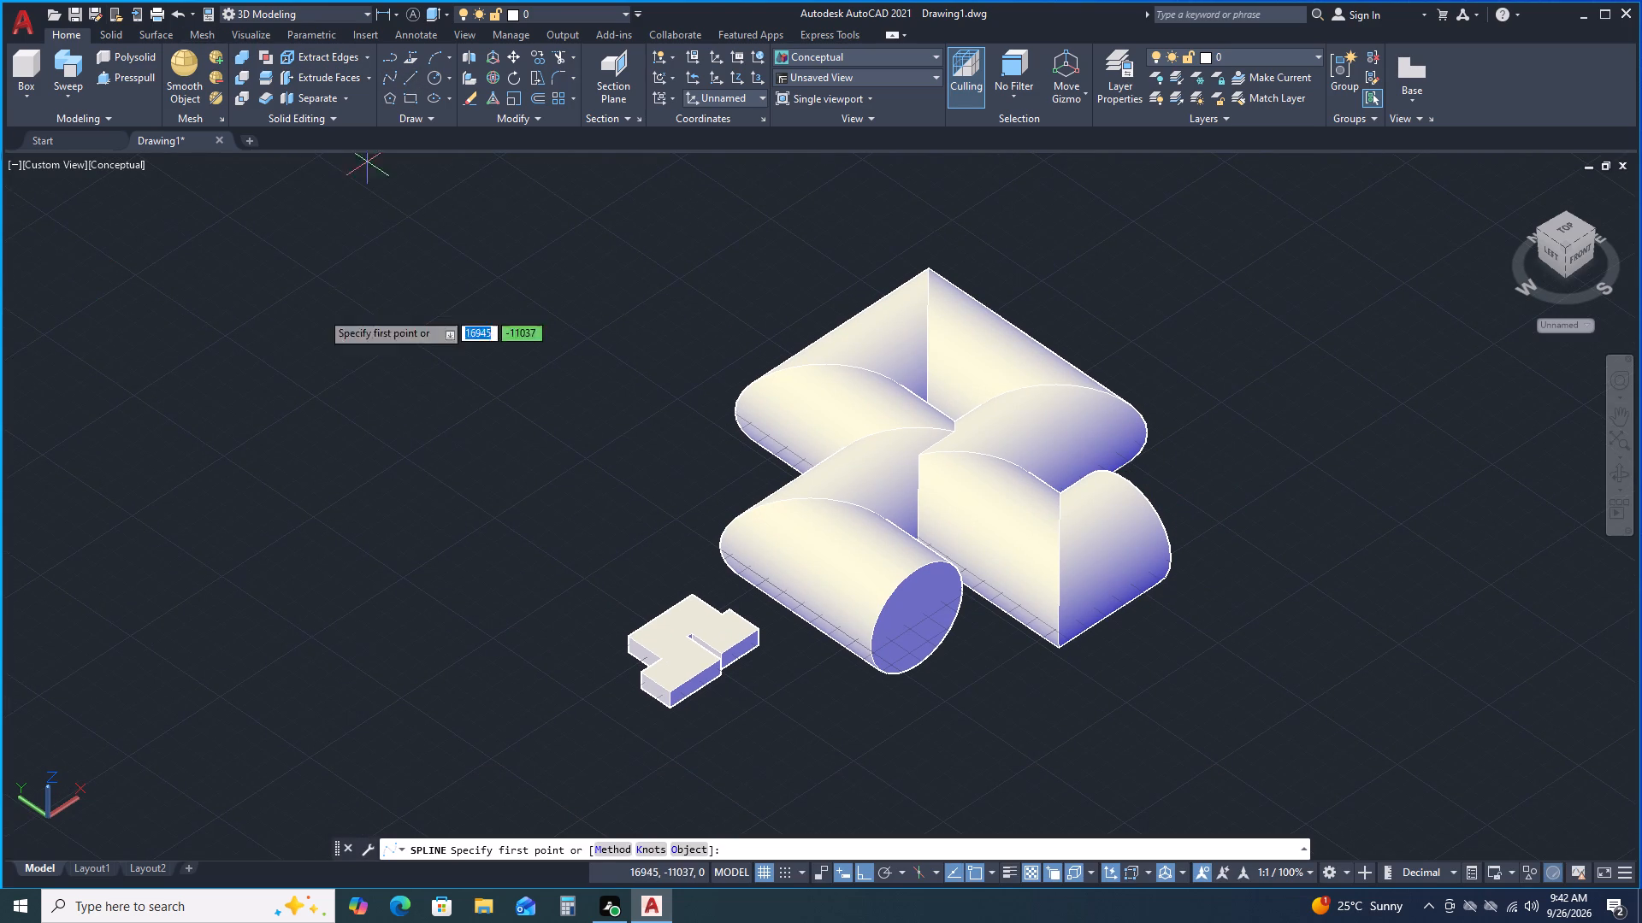
middle_drag(284, 525, 531, 568)
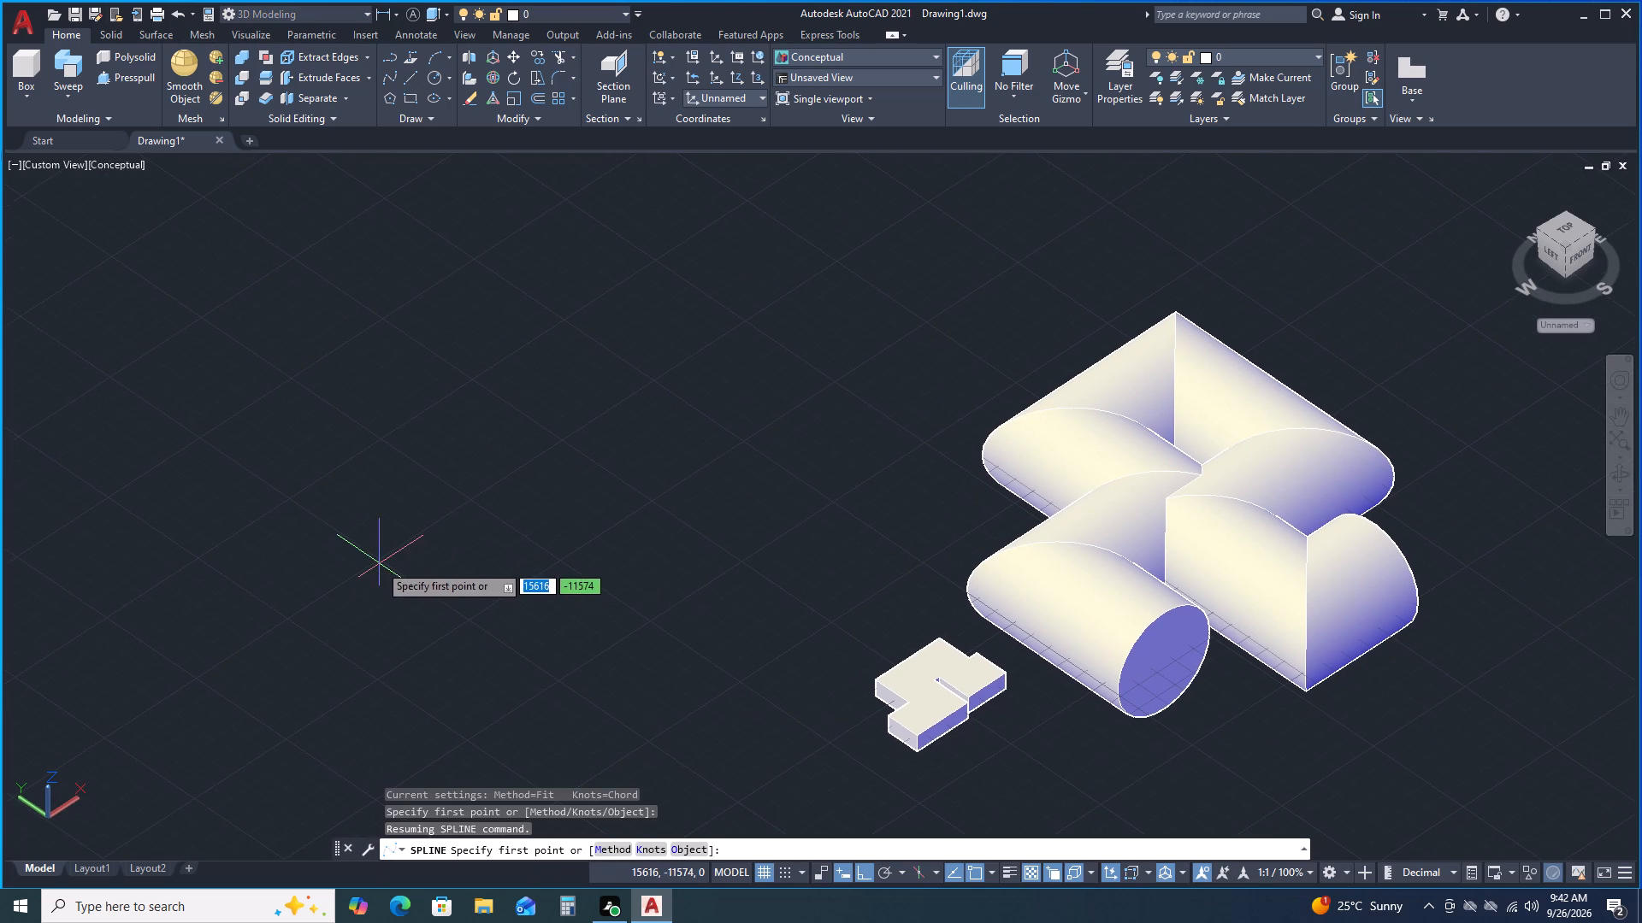
key(F8)
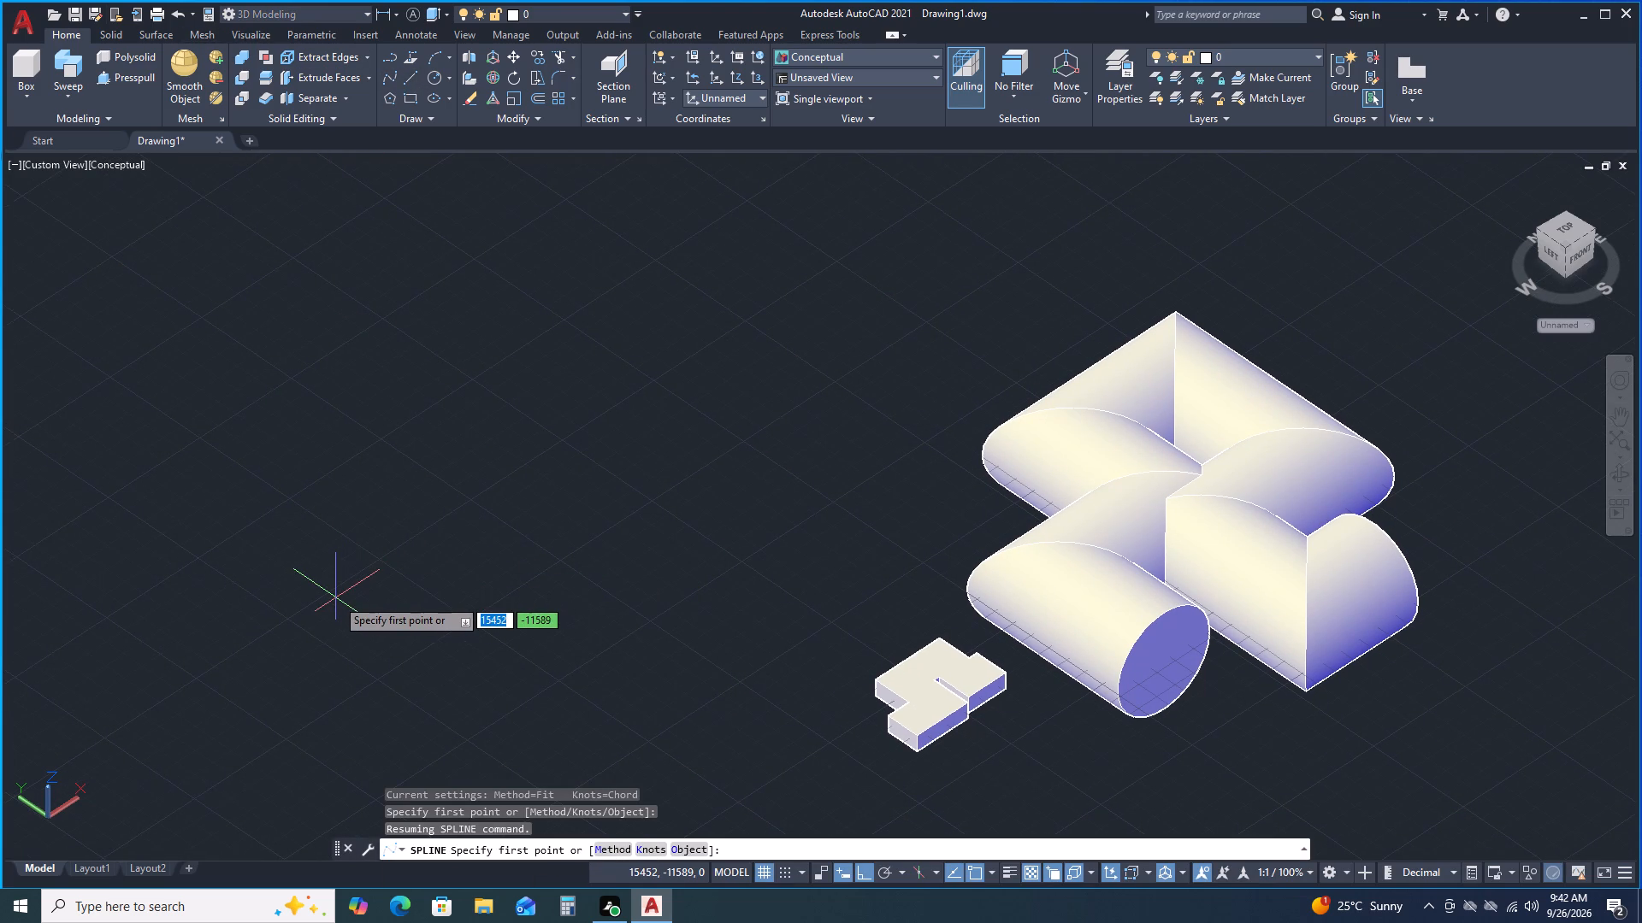
click(336, 598)
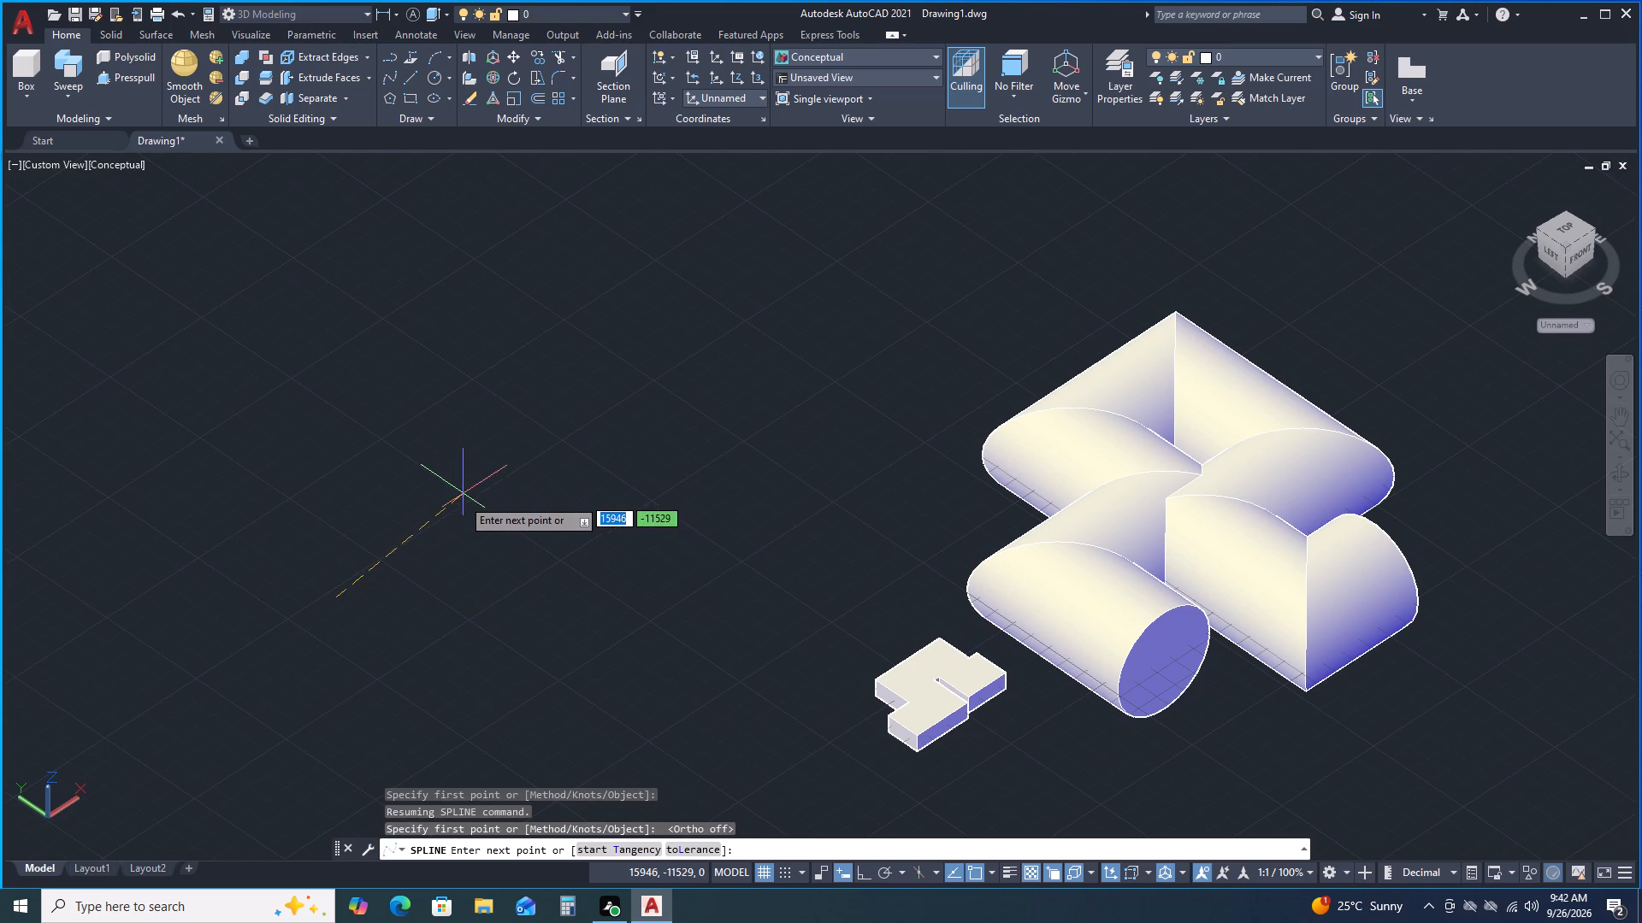
click(464, 485)
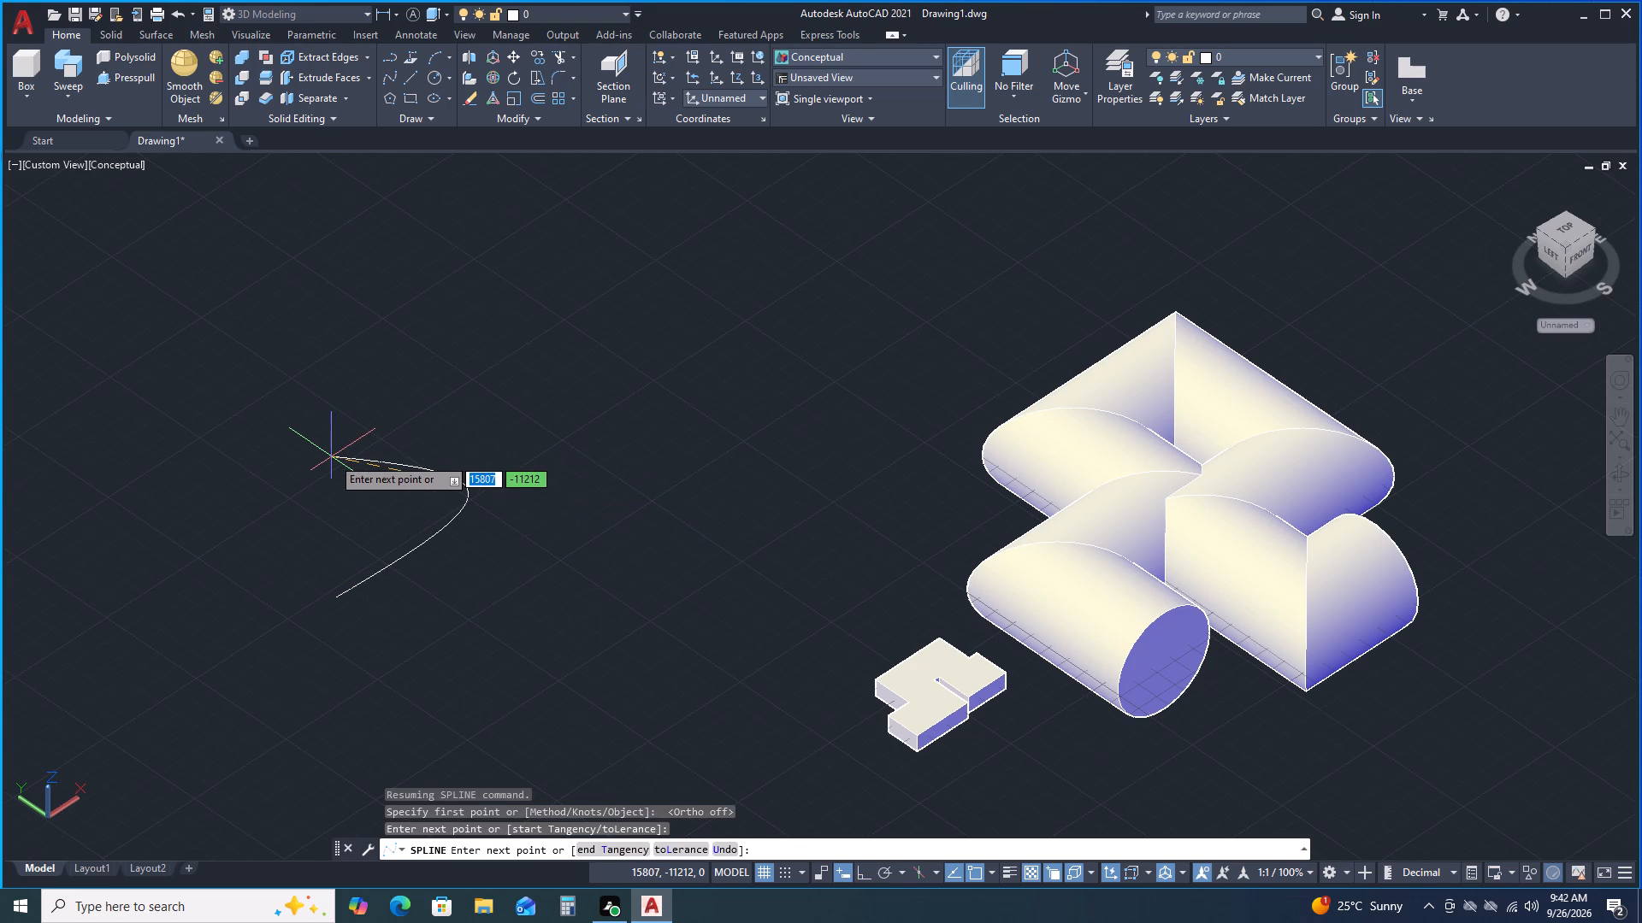
click(332, 457)
click(434, 356)
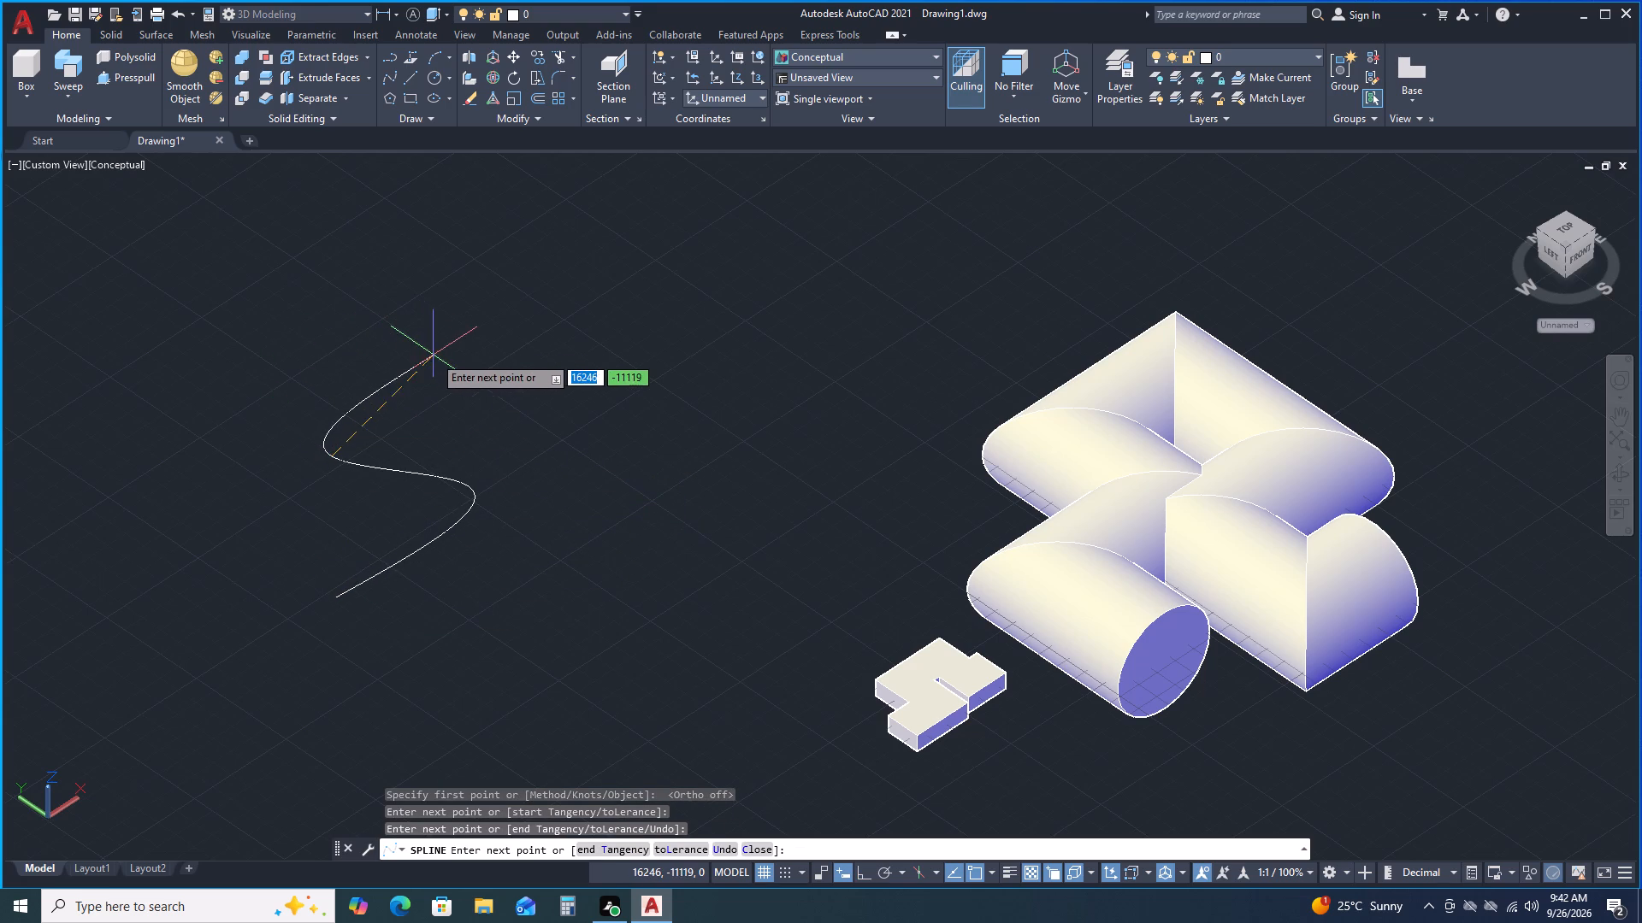
click(371, 284)
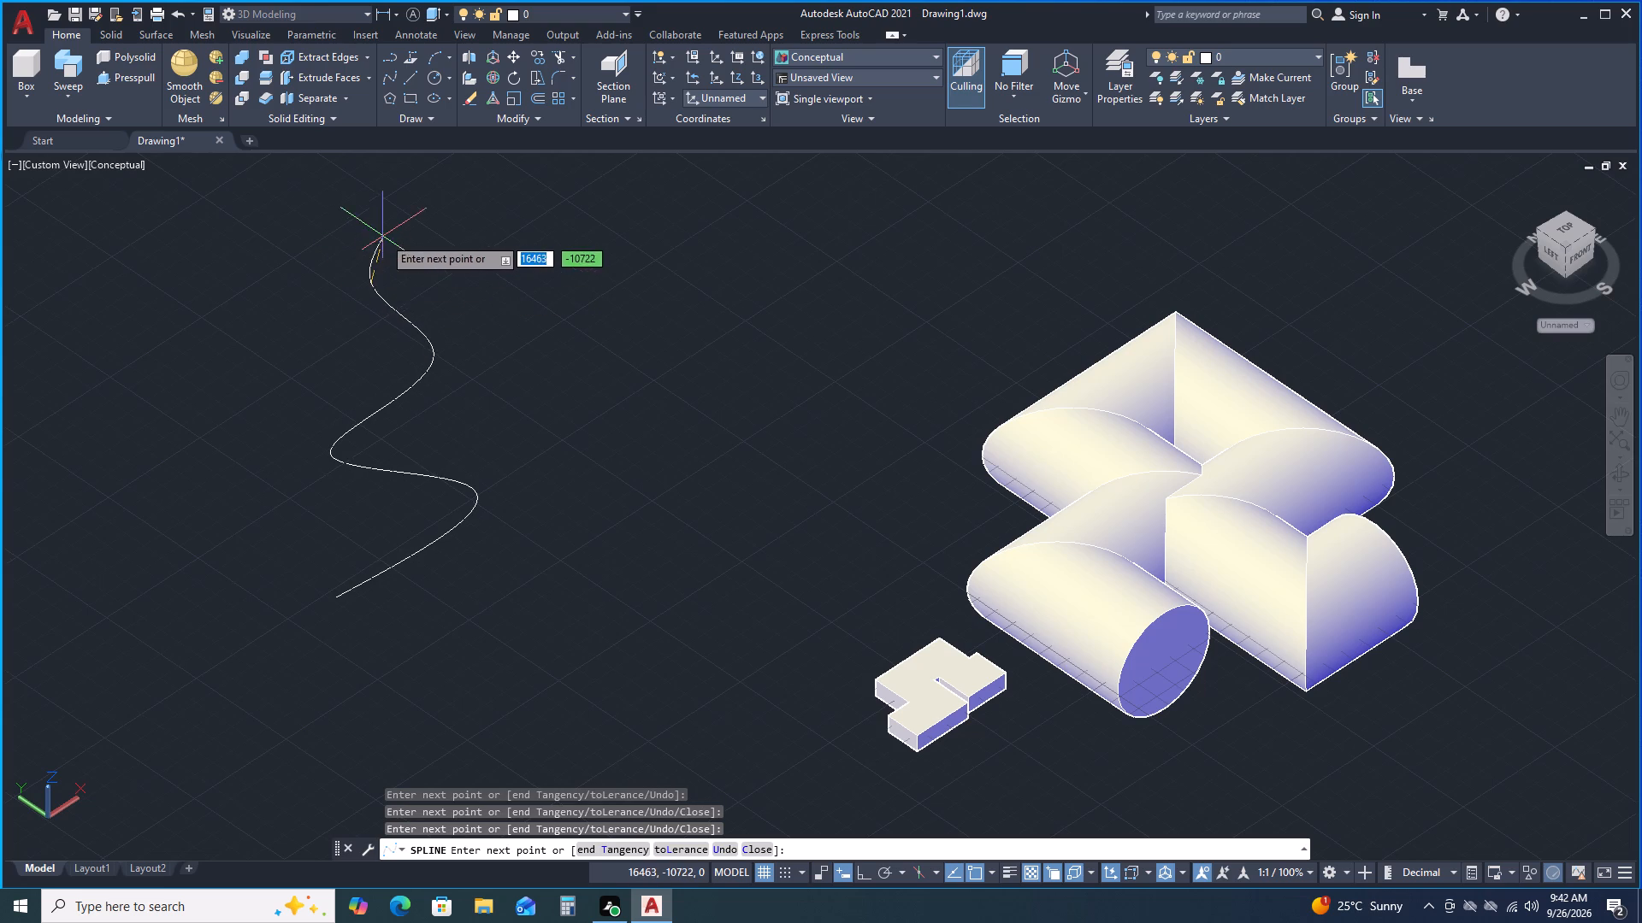
click(448, 248)
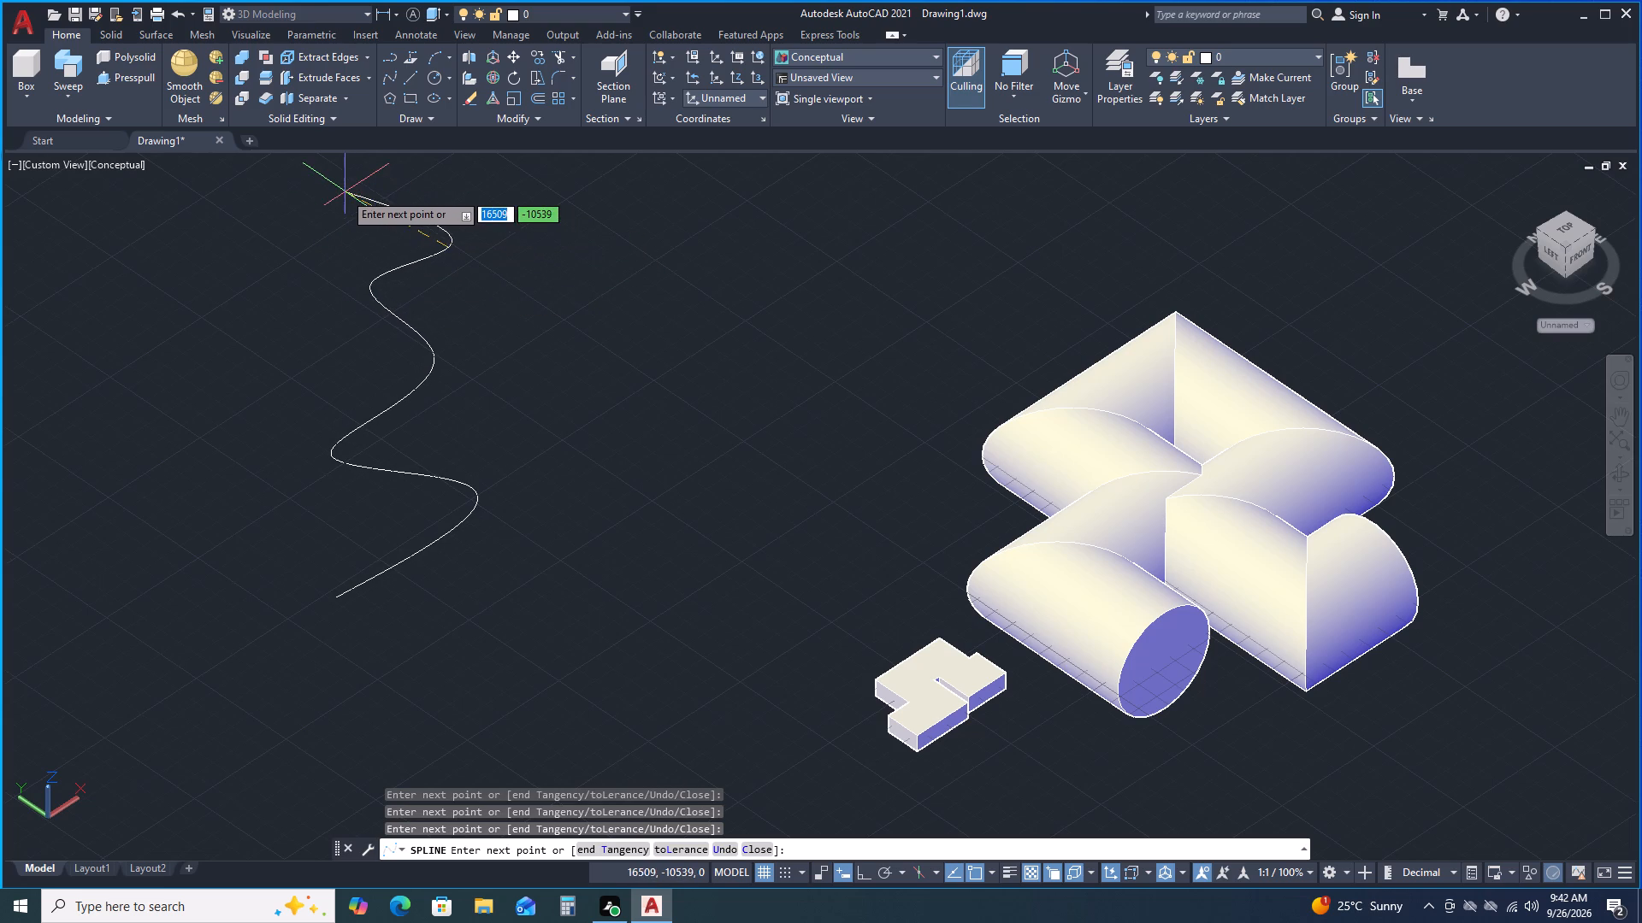
click(344, 198)
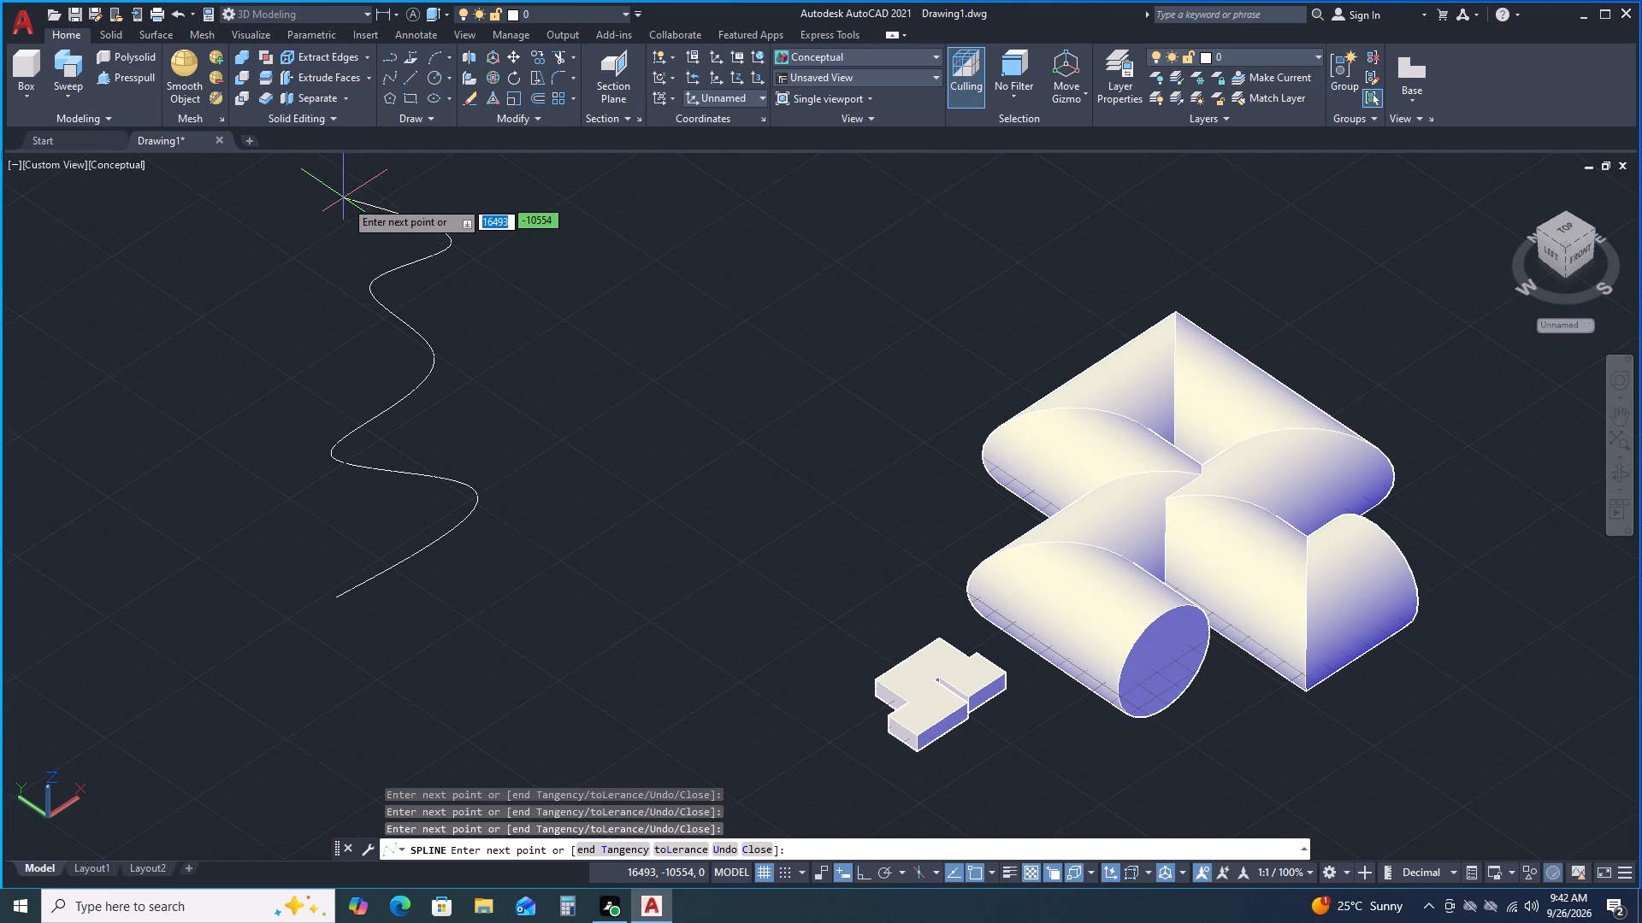
key(space)
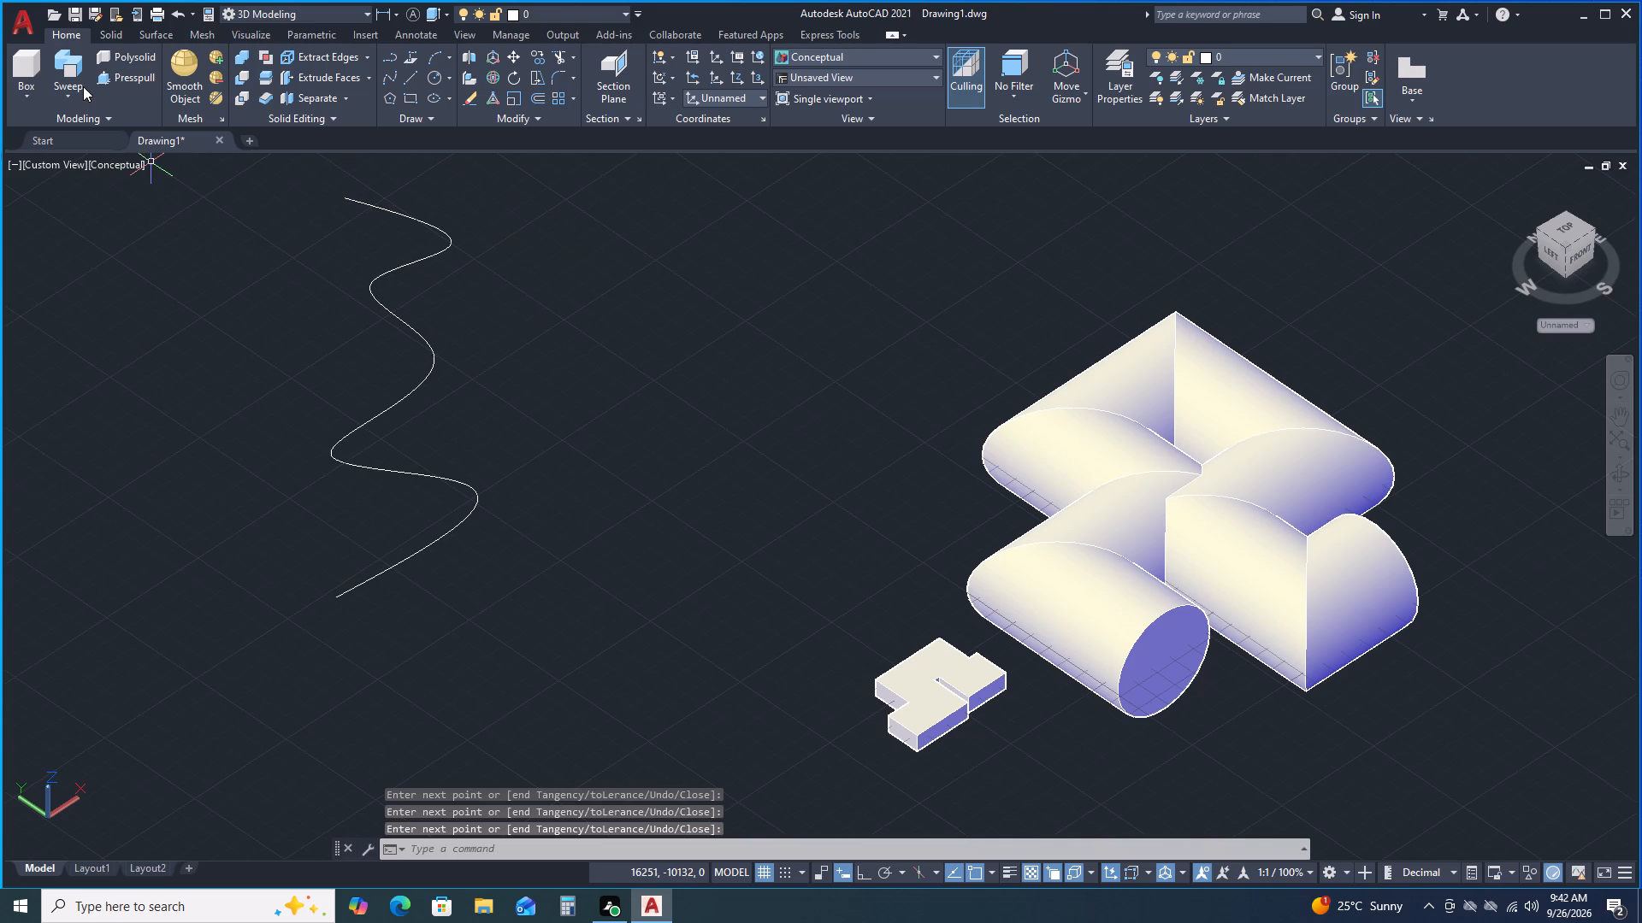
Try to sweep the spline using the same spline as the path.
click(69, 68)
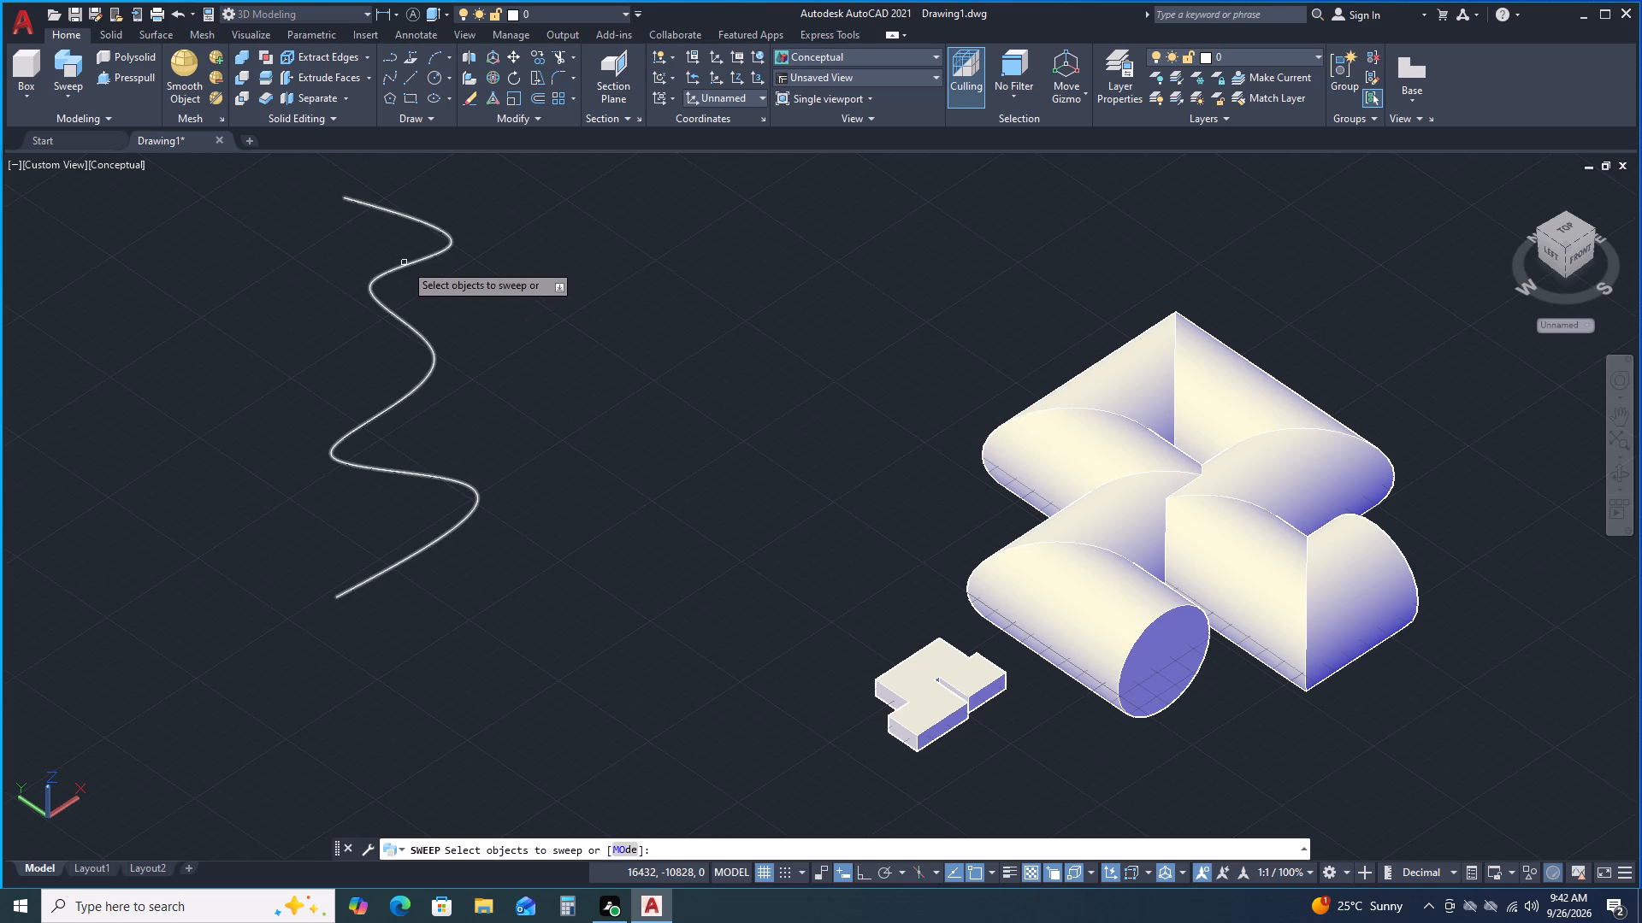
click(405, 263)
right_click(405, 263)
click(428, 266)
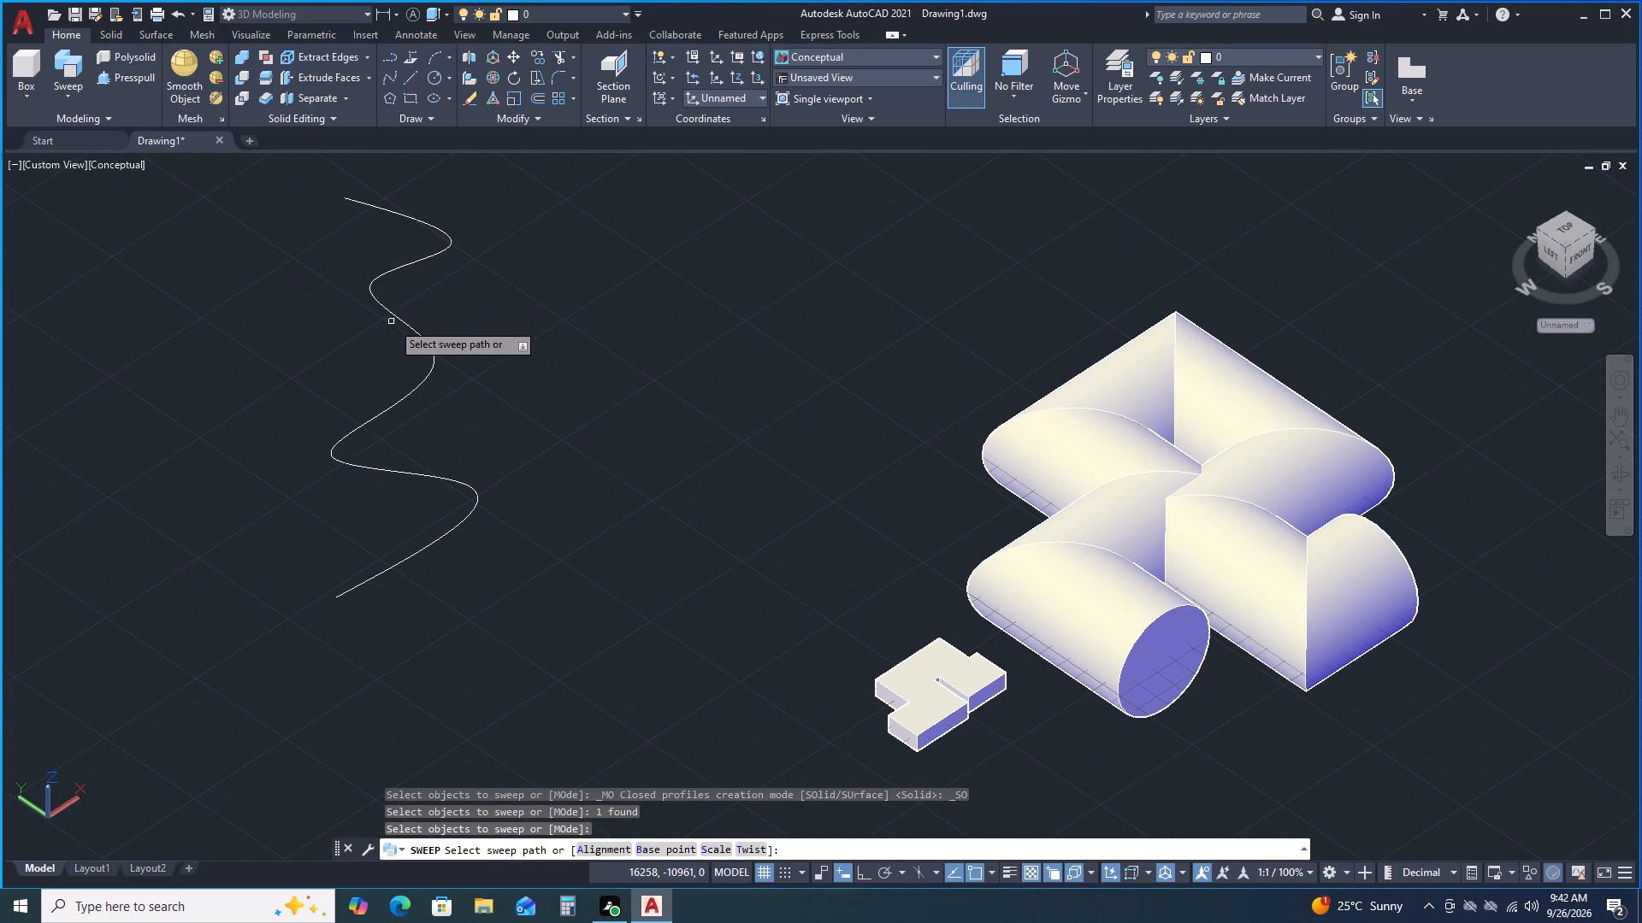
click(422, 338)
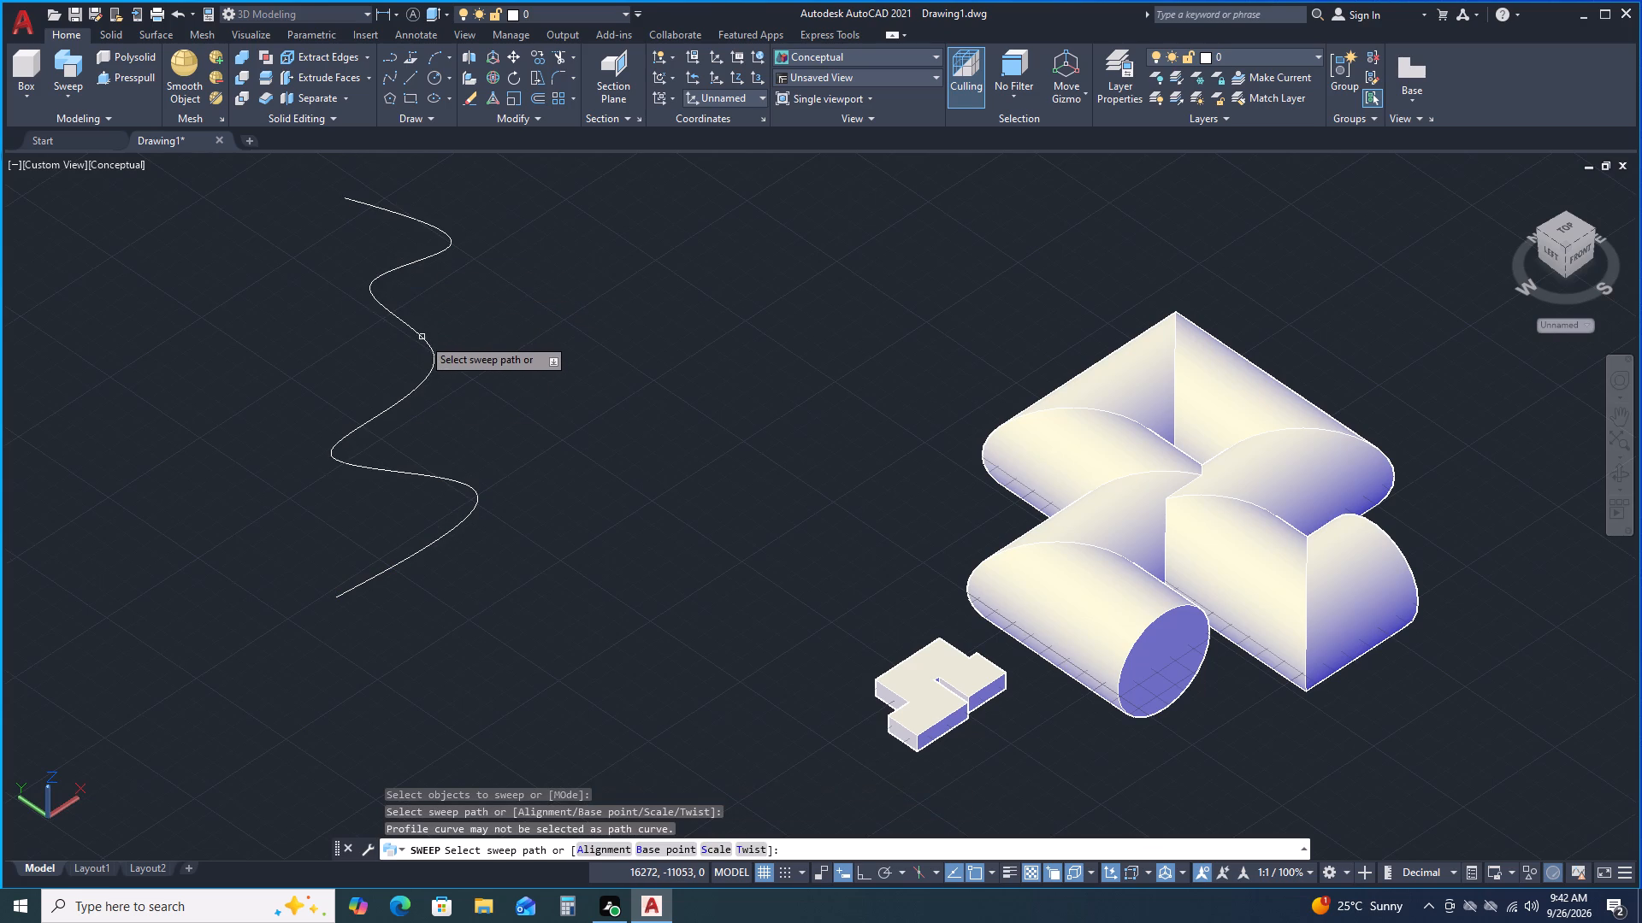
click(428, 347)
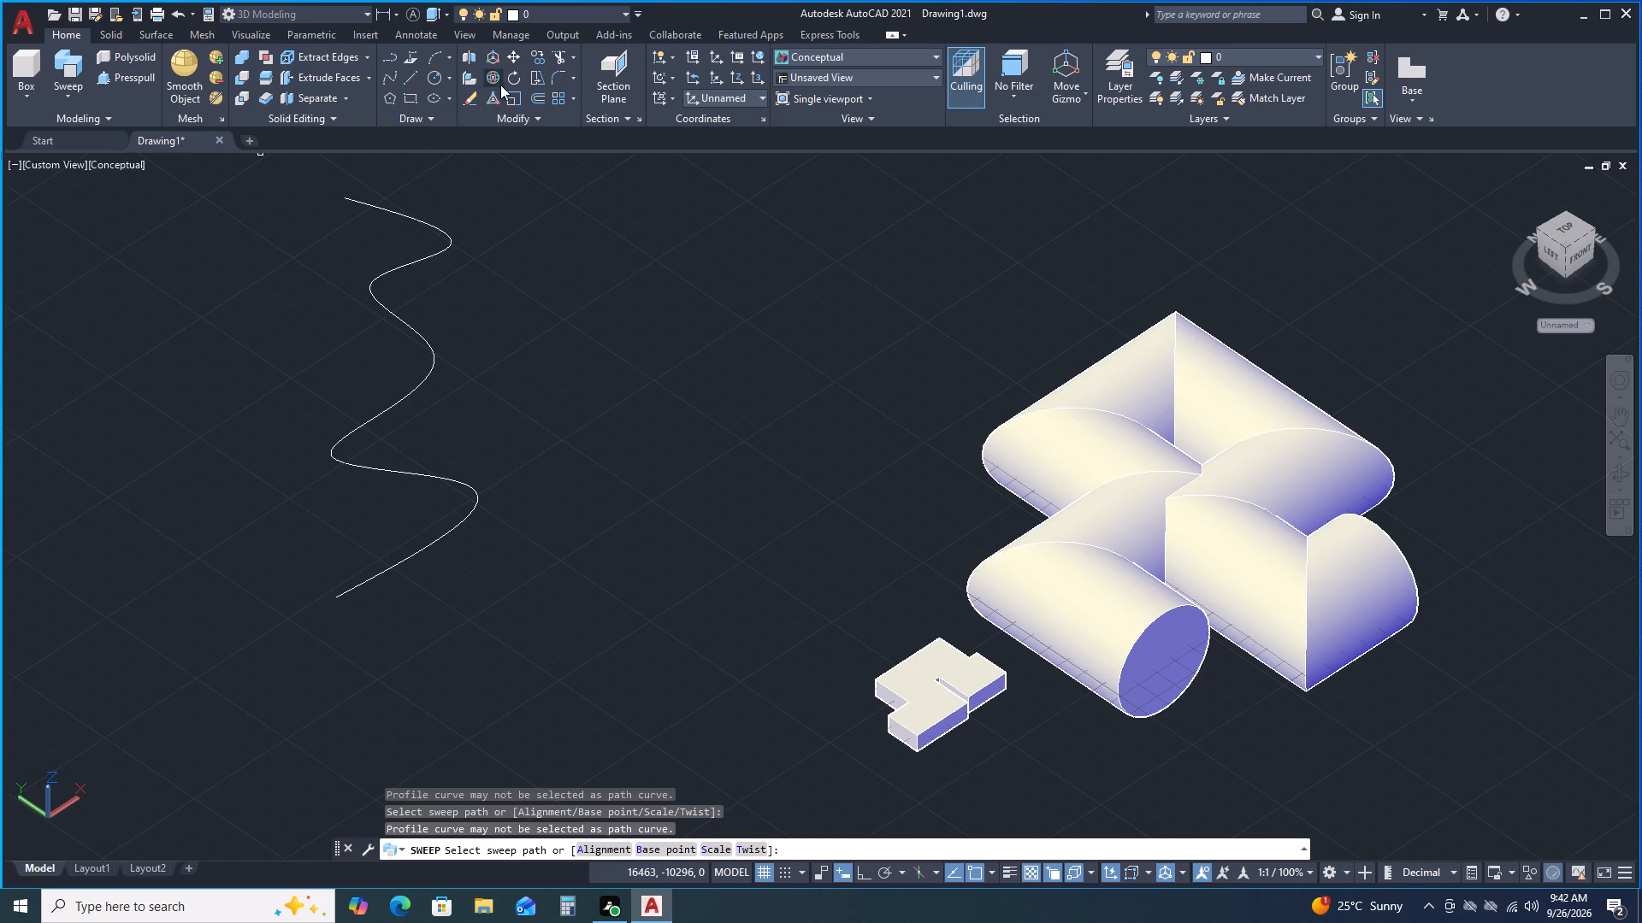
With Ortho on, draw four connected line segments from the last fit point of the spline, the second dropping about 540 mm along Z.
click(416, 79)
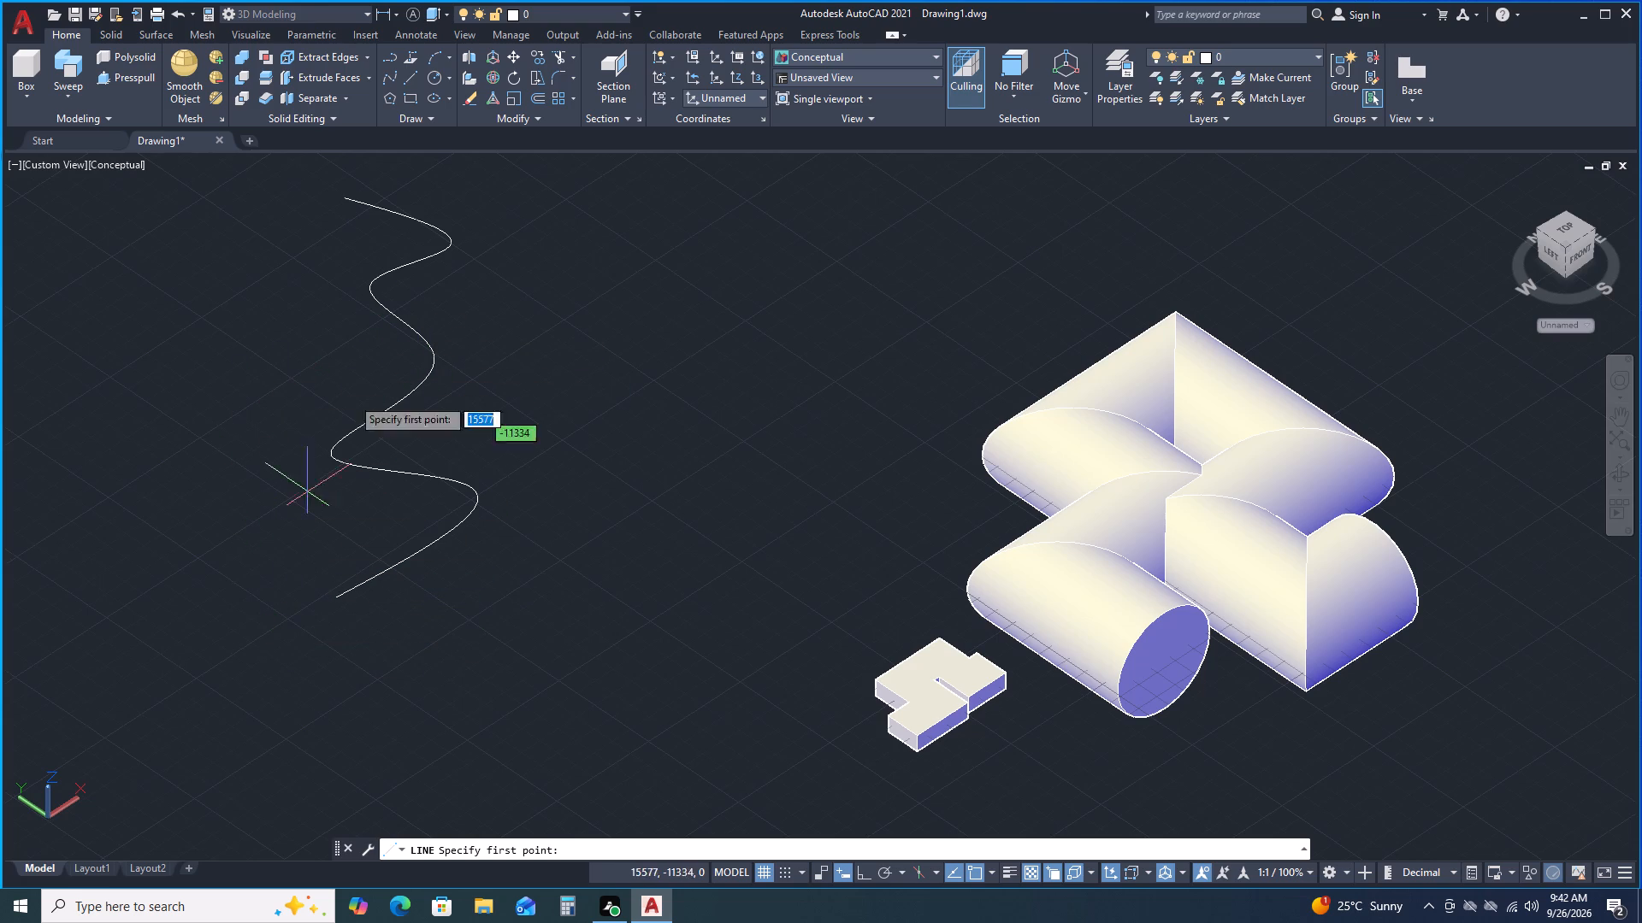
click(347, 201)
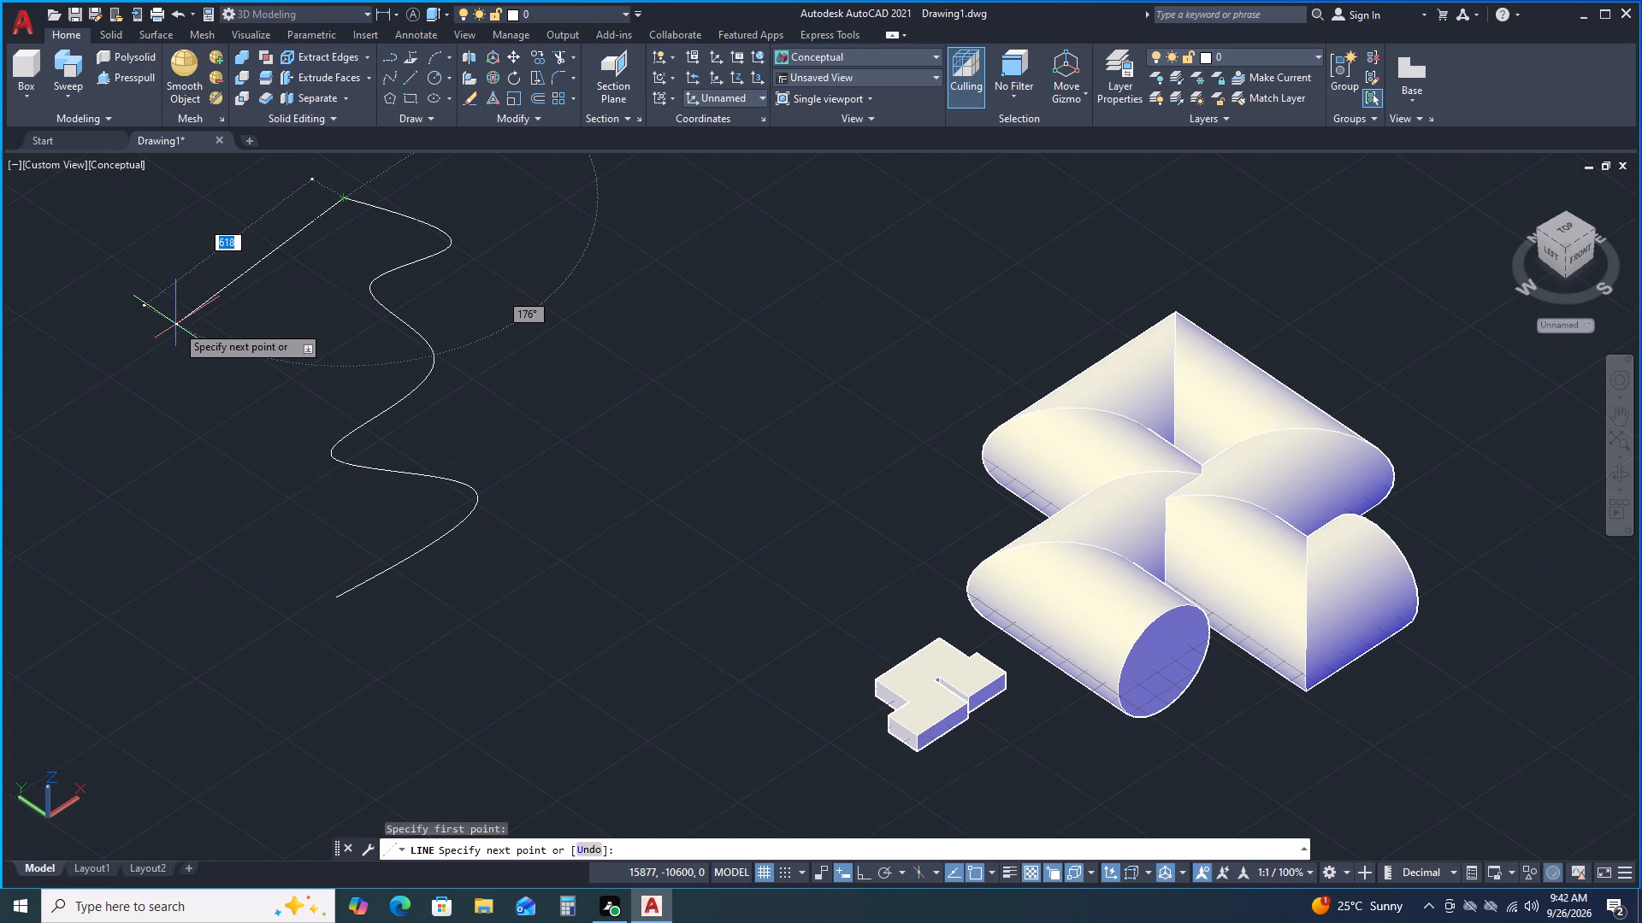
key(F8)
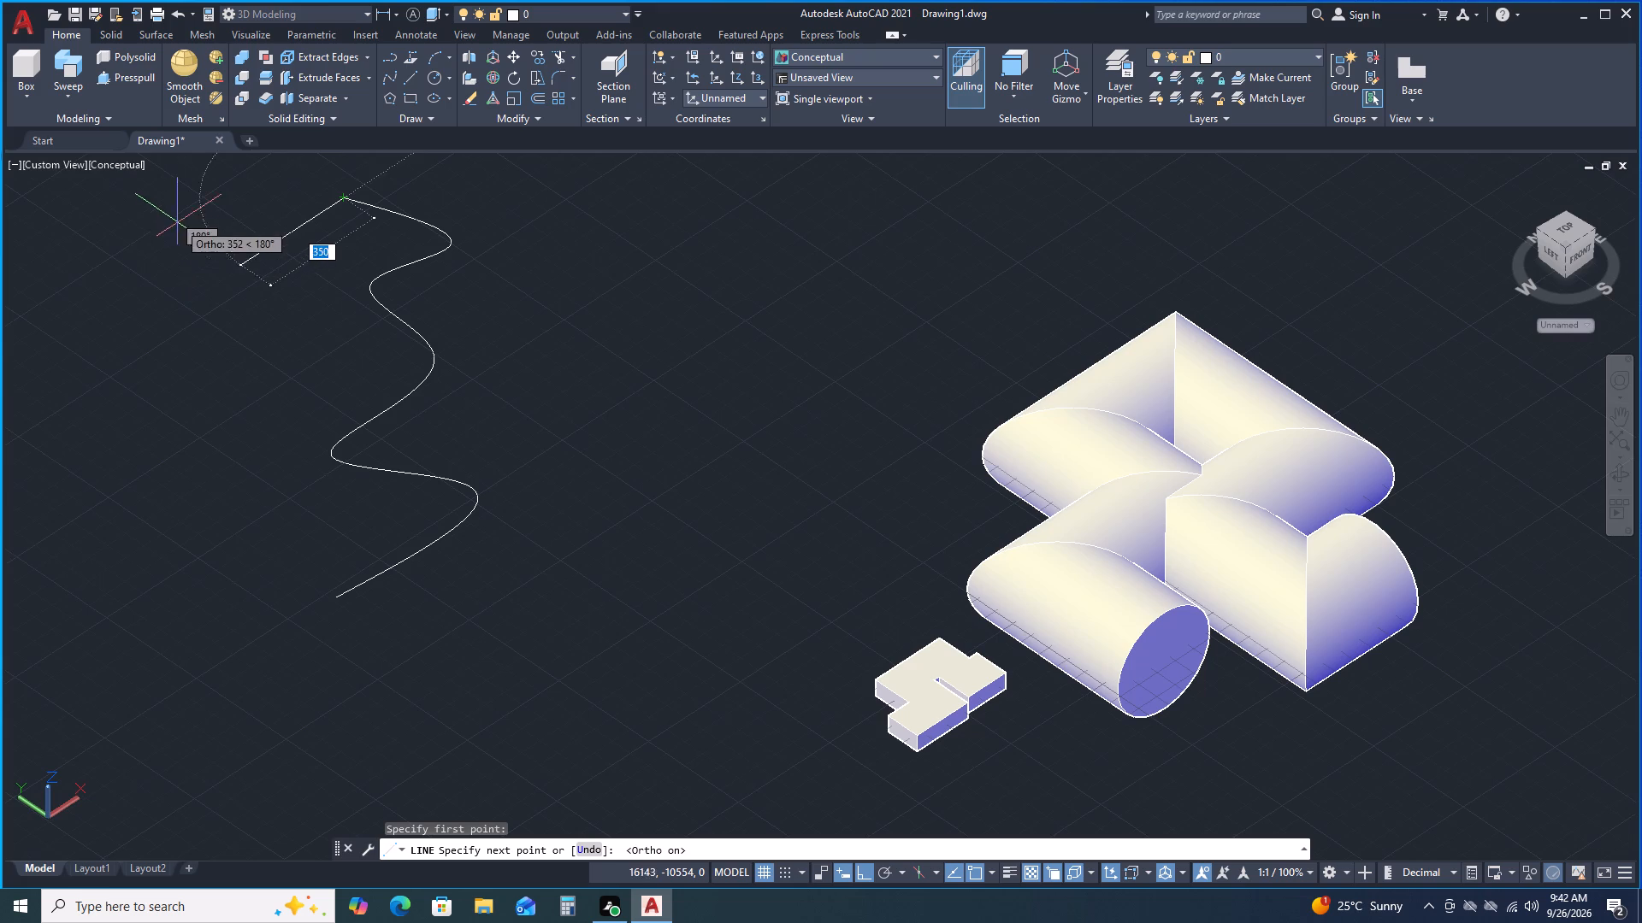
click(164, 302)
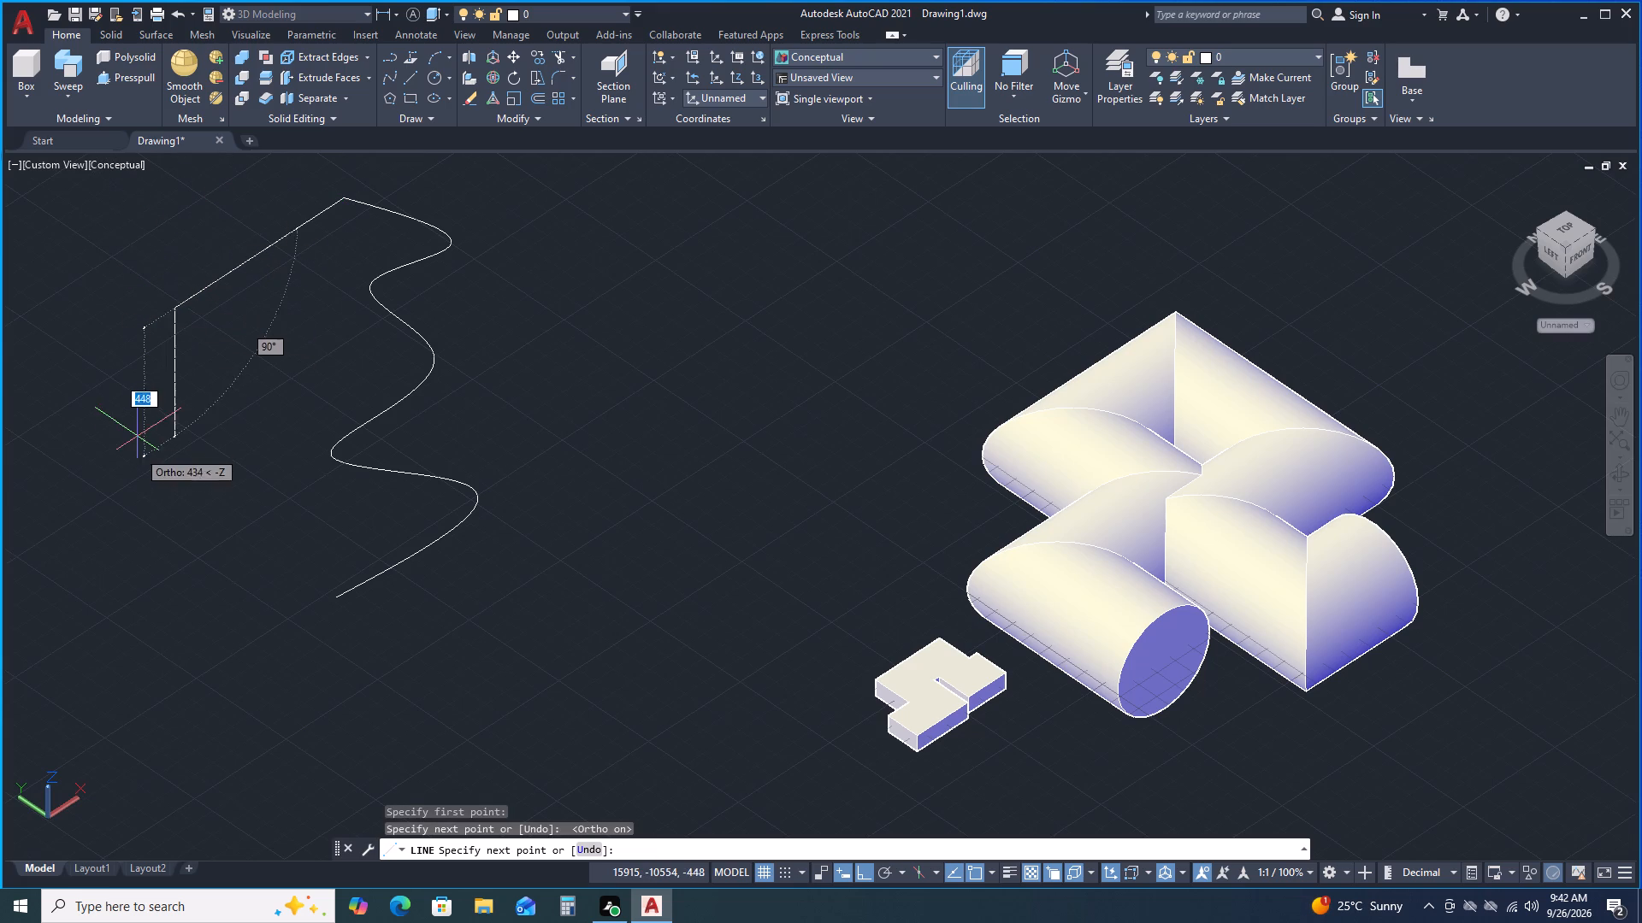
click(138, 475)
click(44, 647)
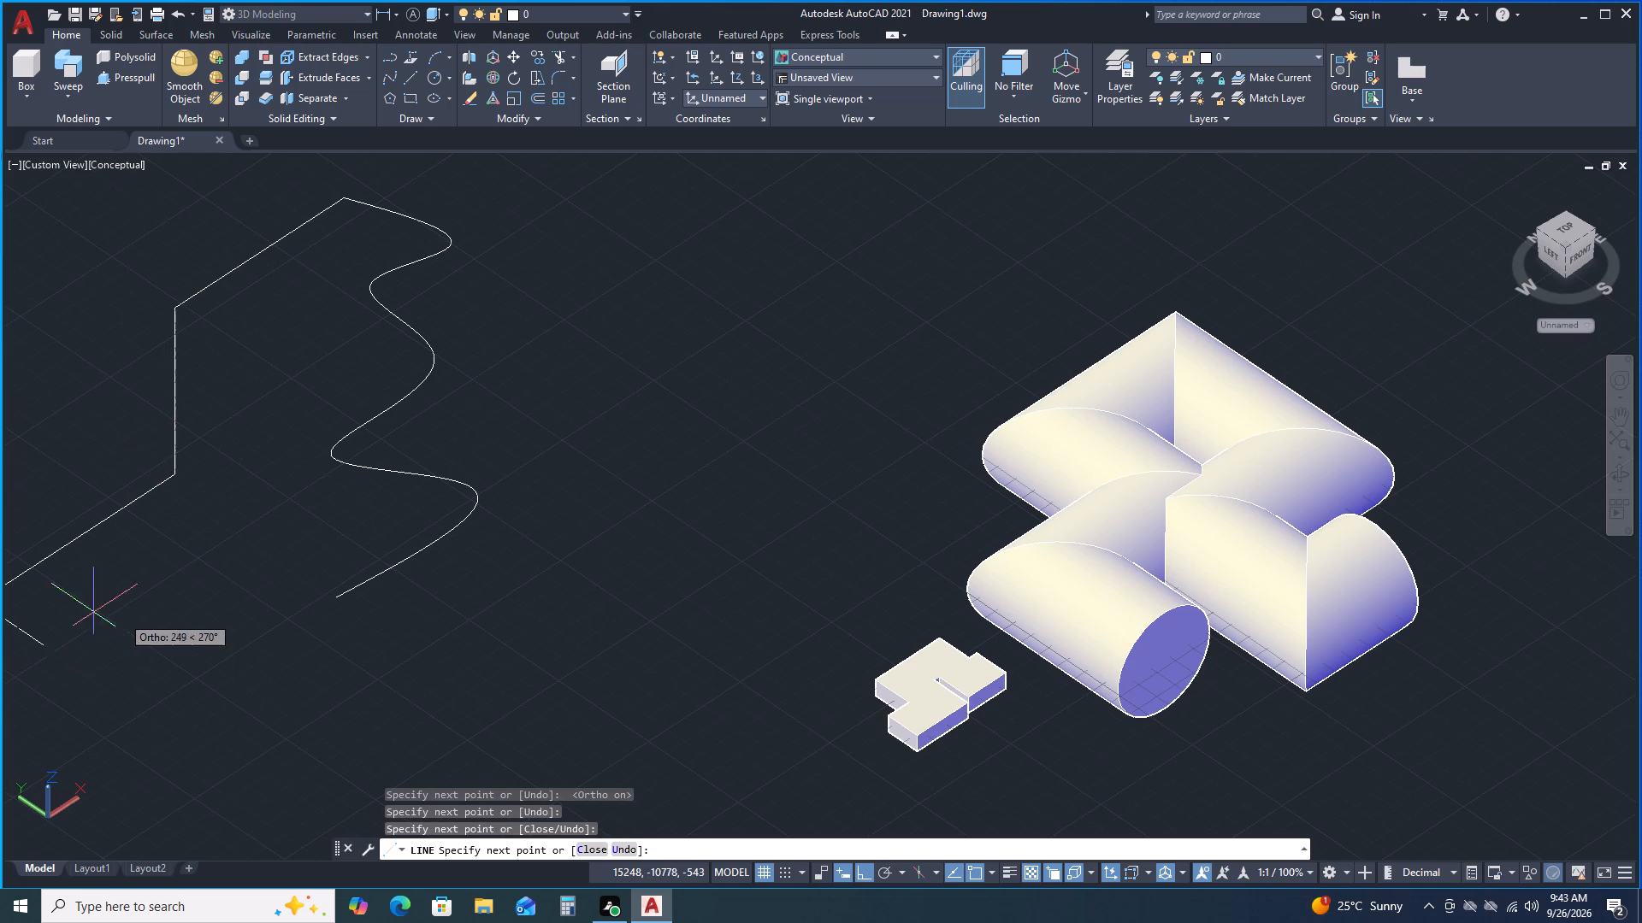
click(173, 715)
key(space)
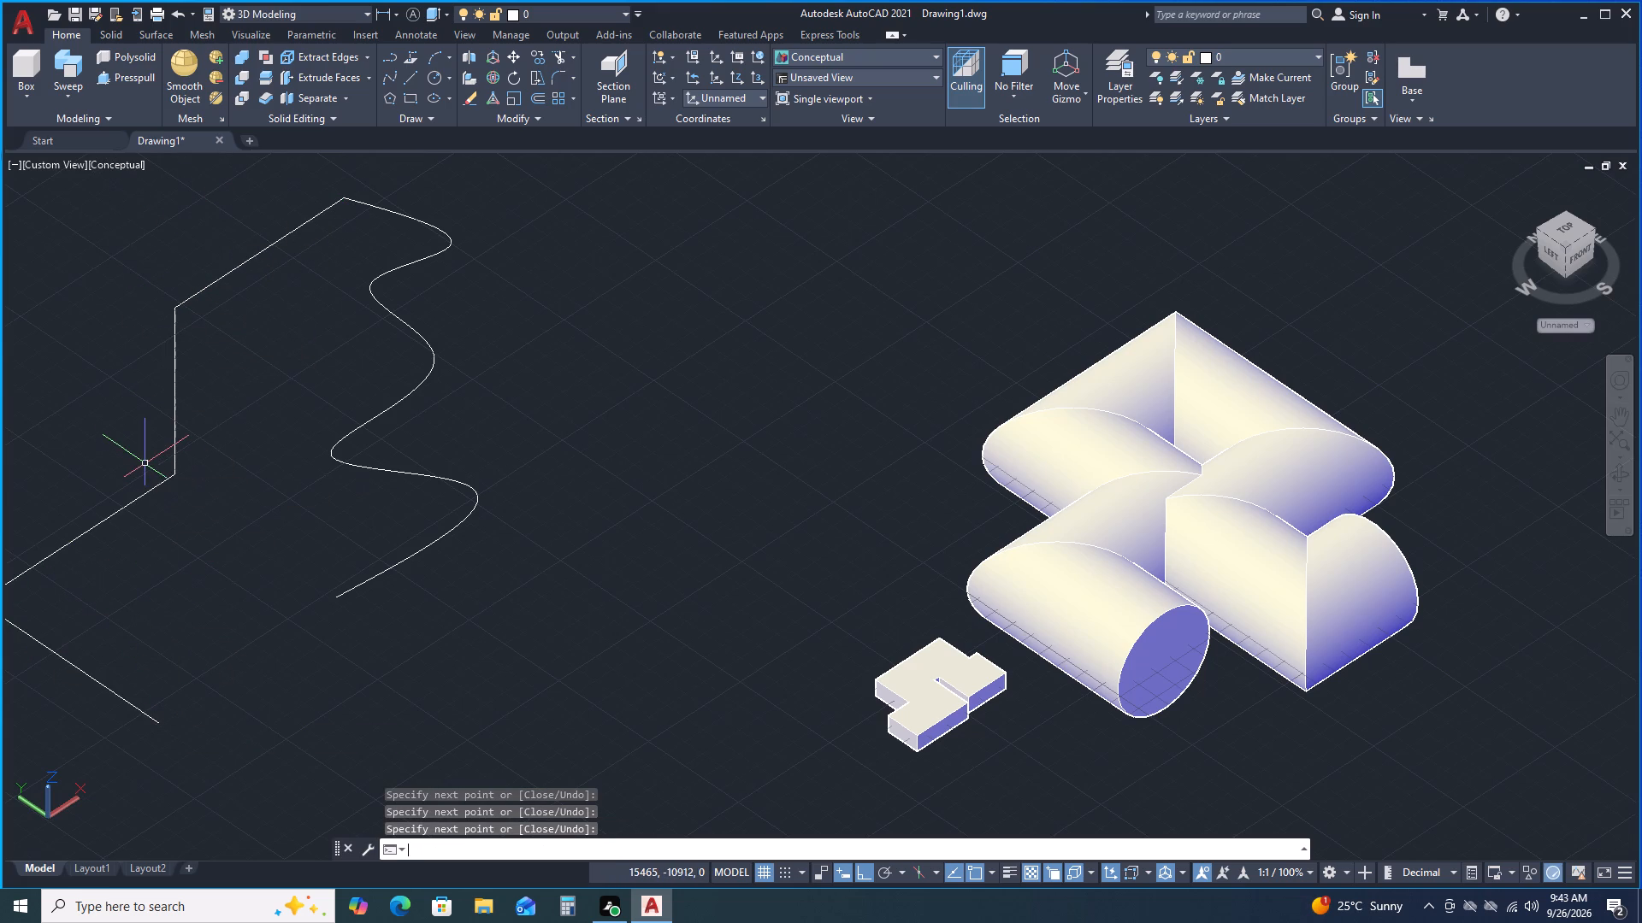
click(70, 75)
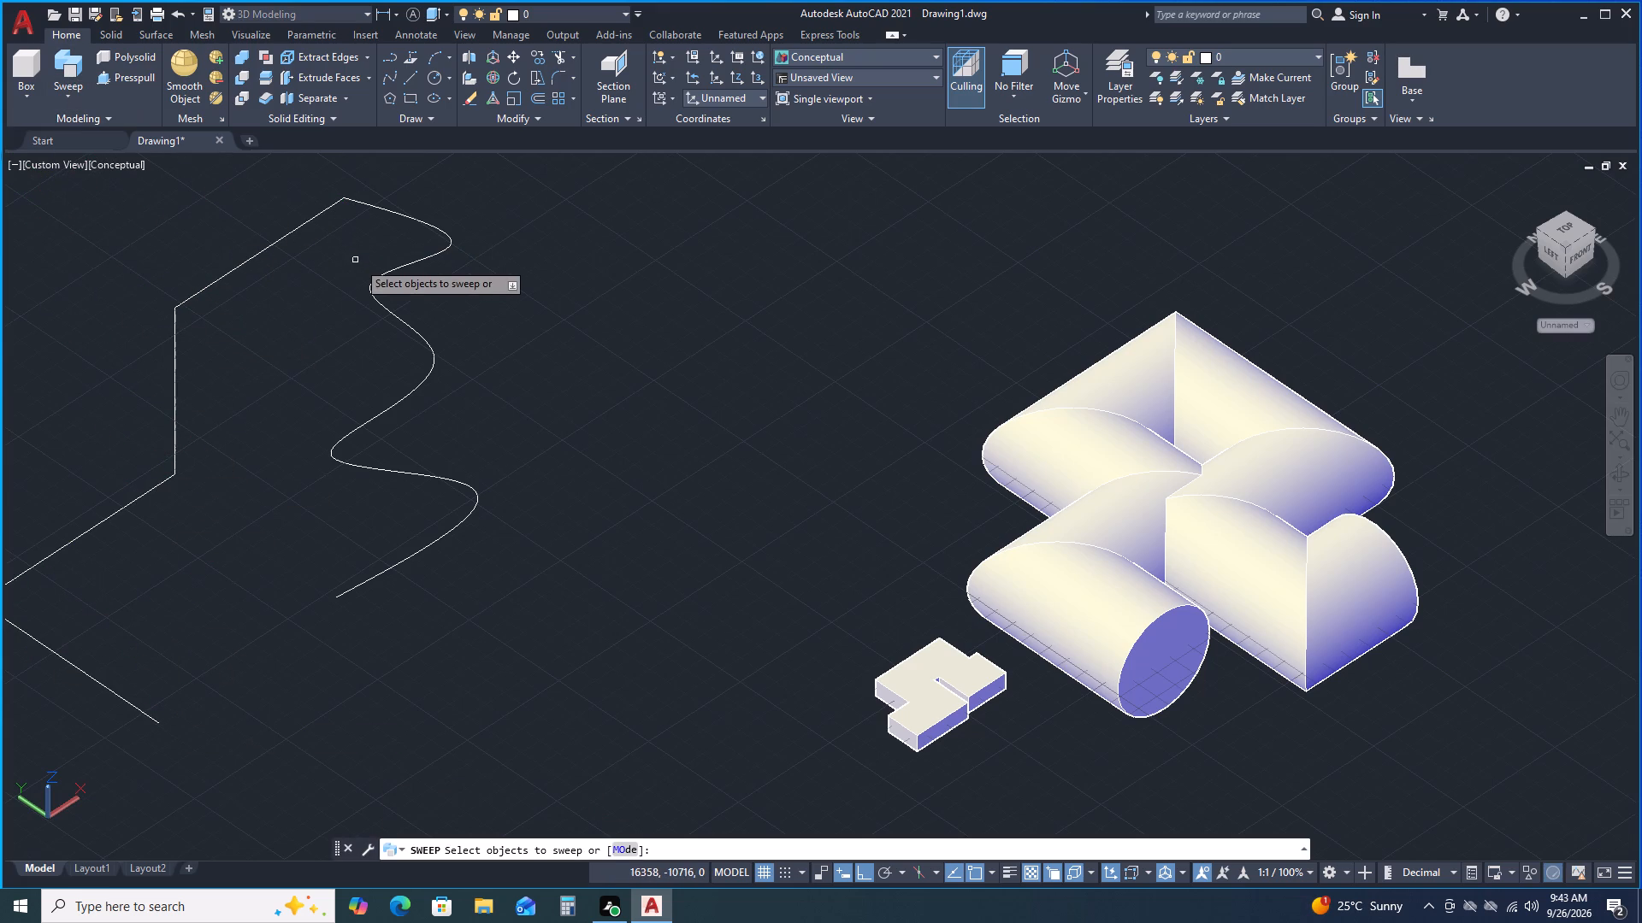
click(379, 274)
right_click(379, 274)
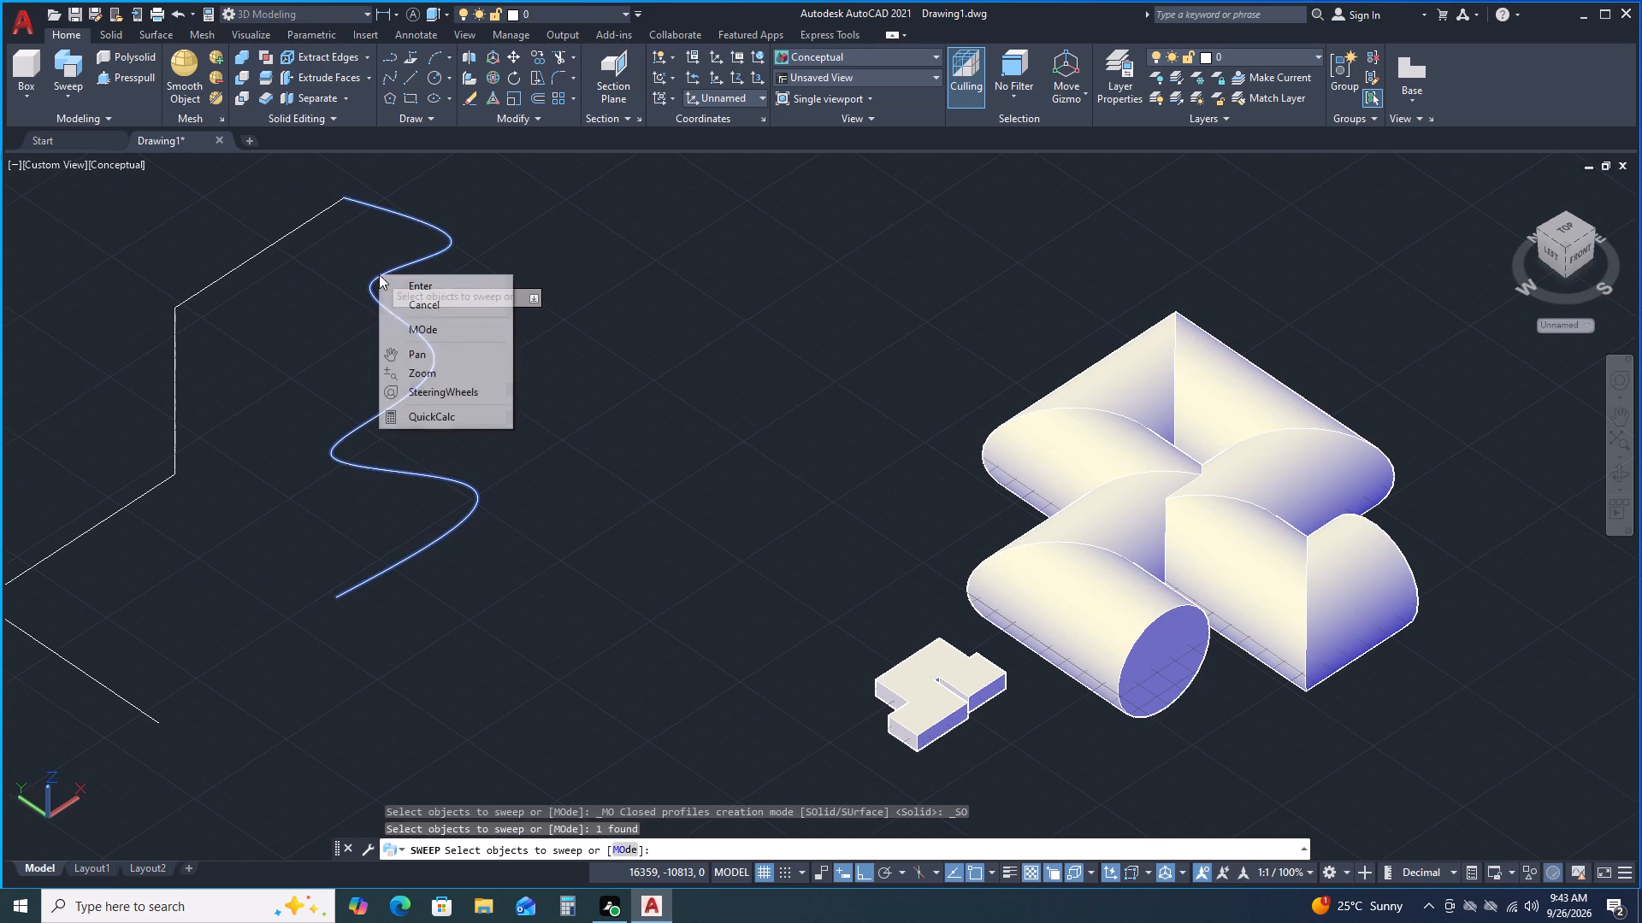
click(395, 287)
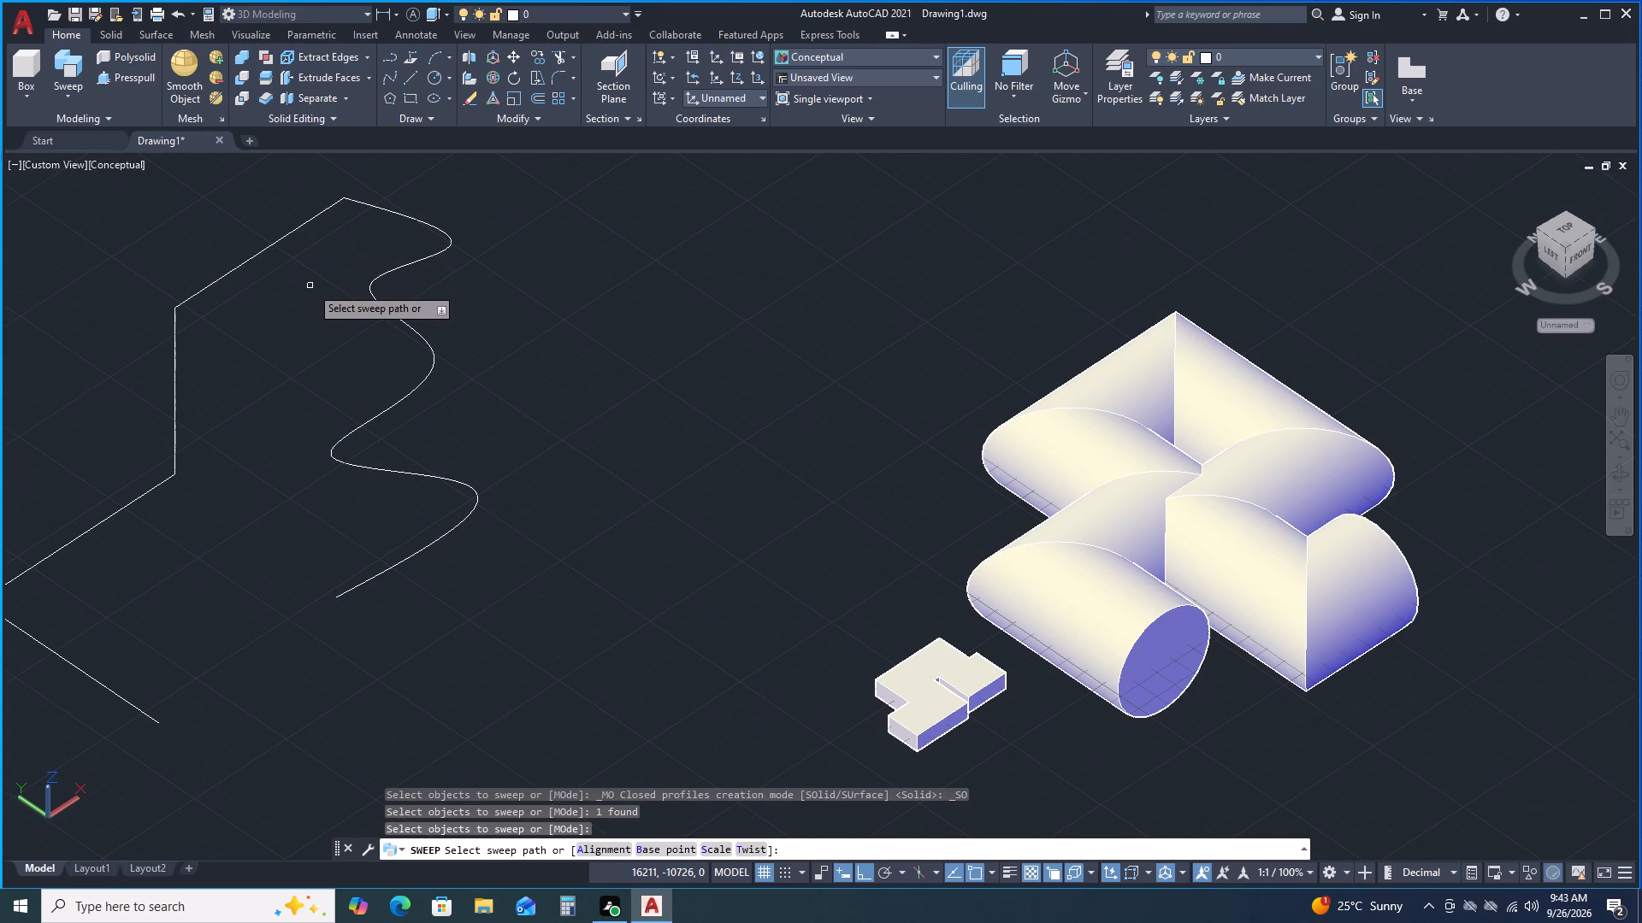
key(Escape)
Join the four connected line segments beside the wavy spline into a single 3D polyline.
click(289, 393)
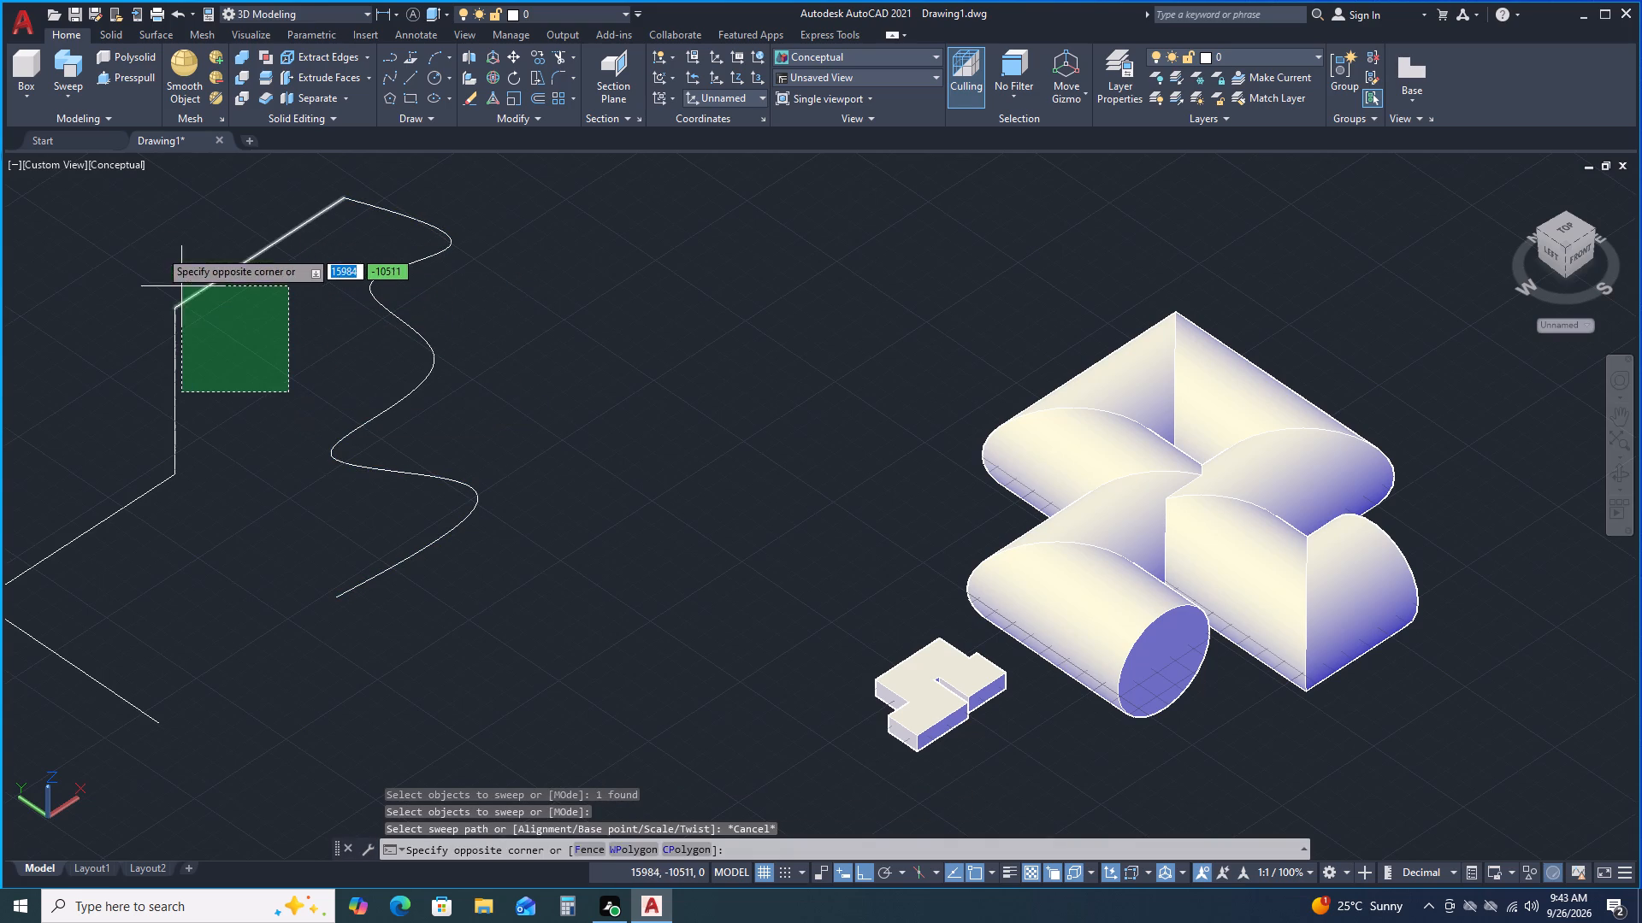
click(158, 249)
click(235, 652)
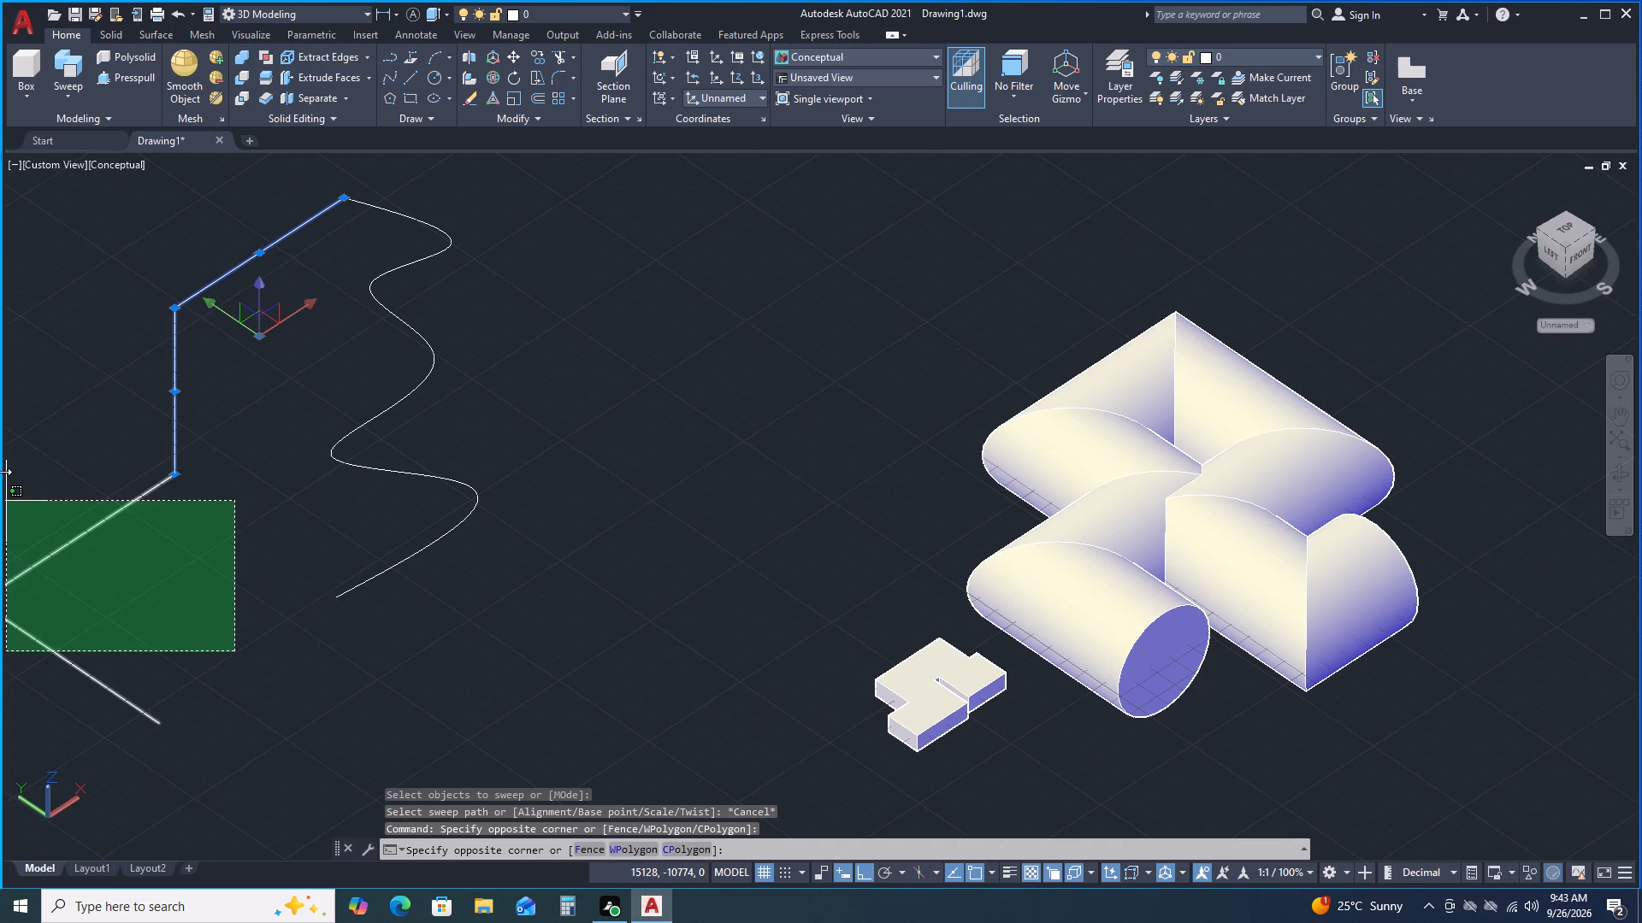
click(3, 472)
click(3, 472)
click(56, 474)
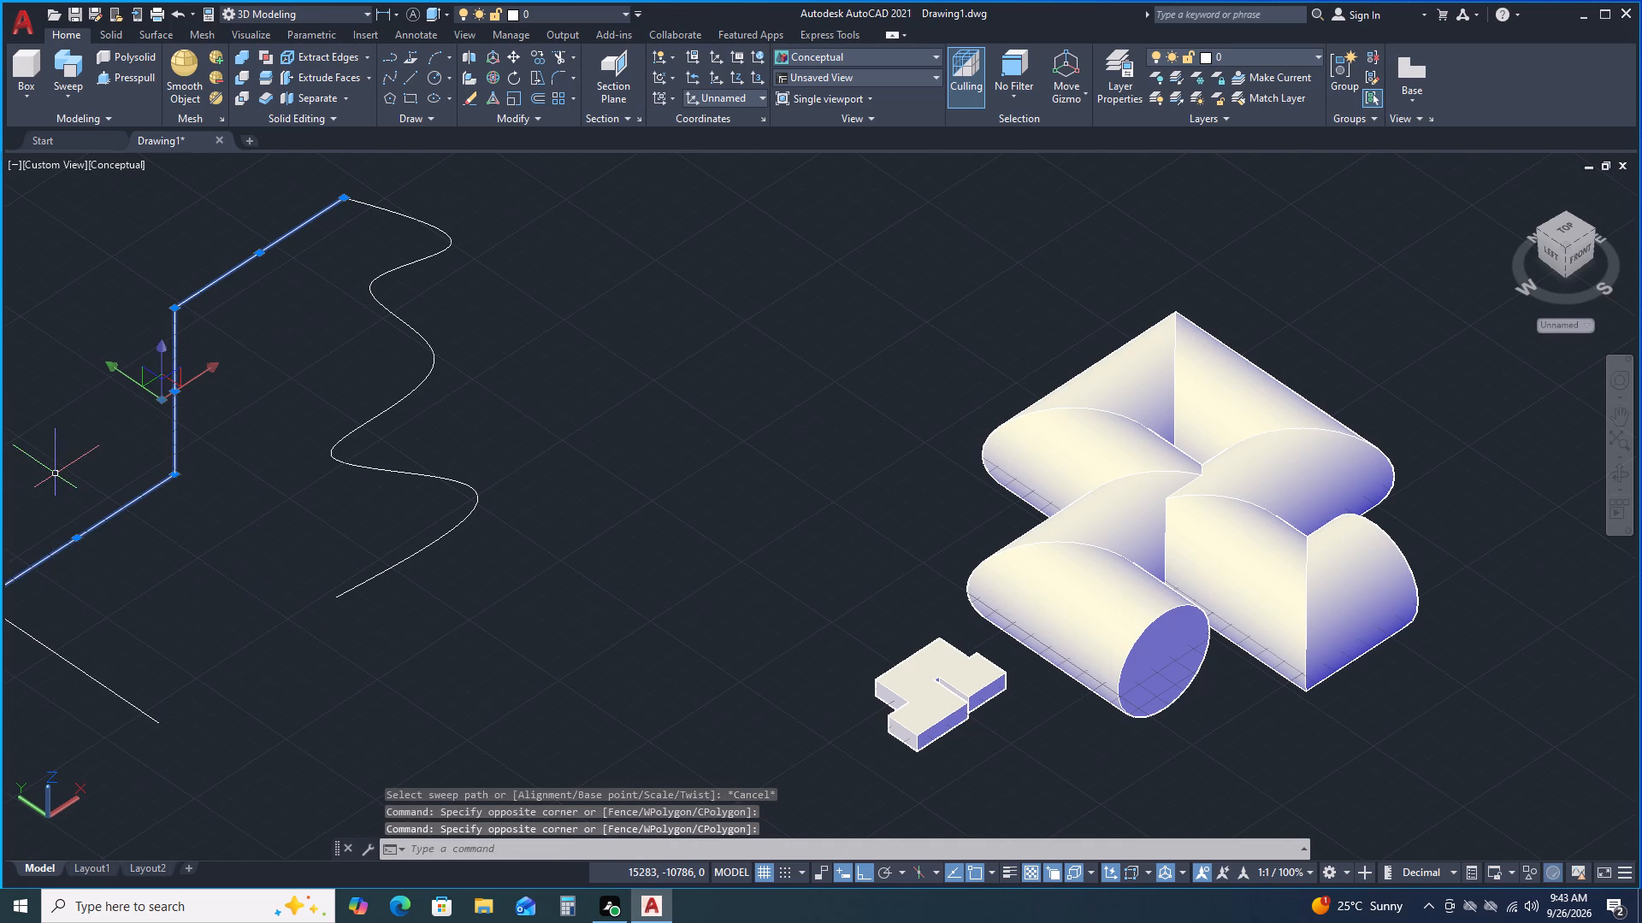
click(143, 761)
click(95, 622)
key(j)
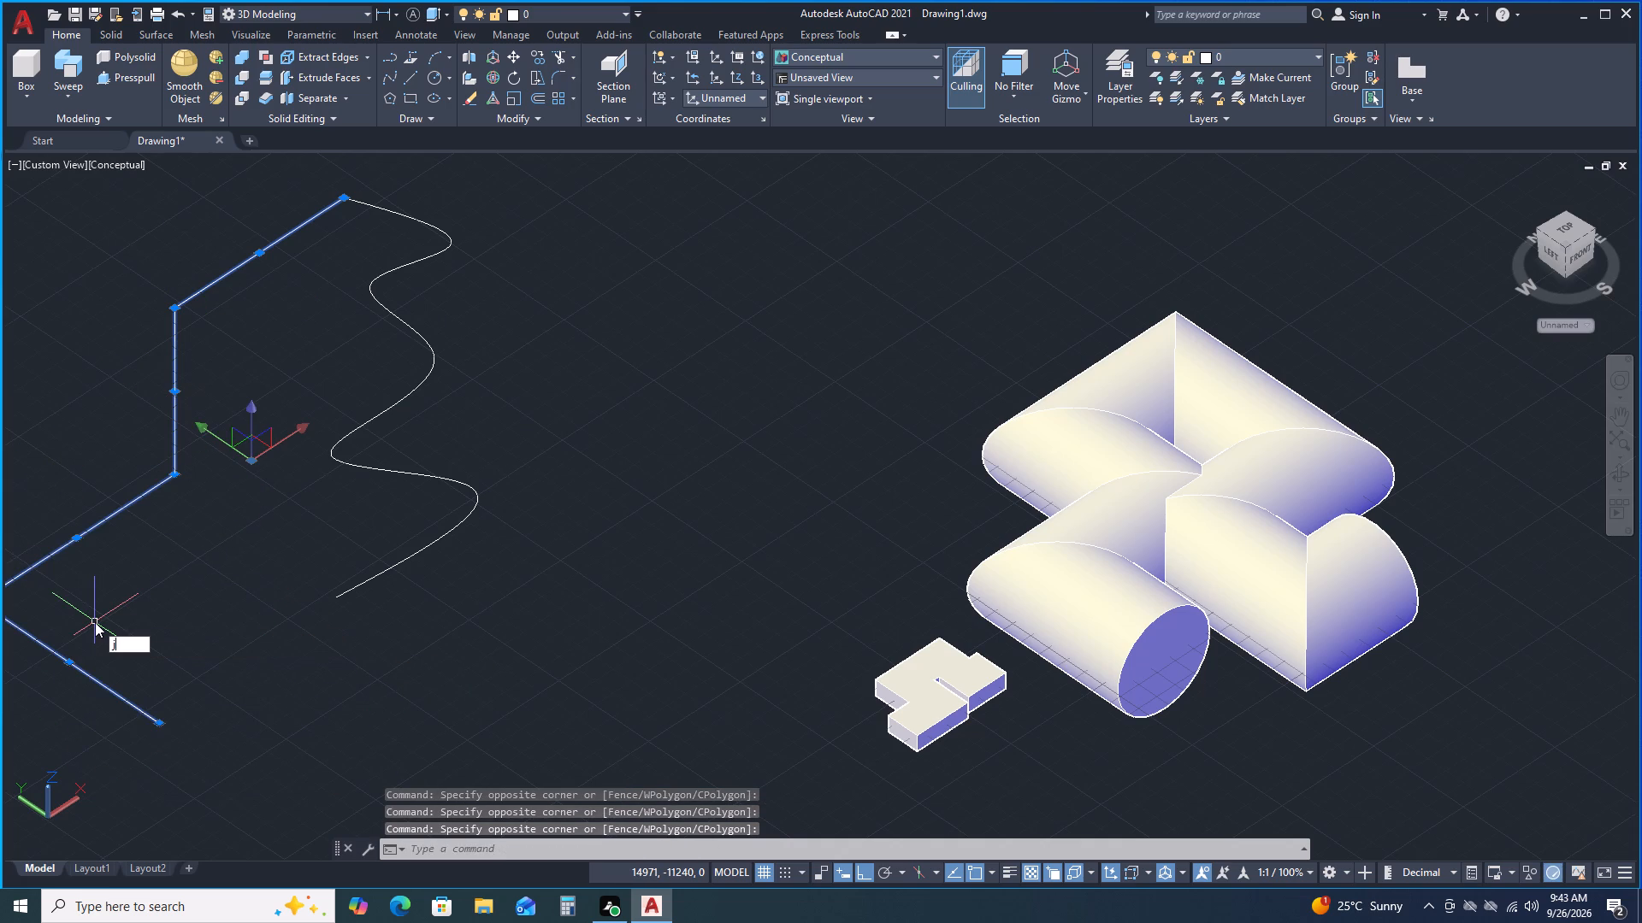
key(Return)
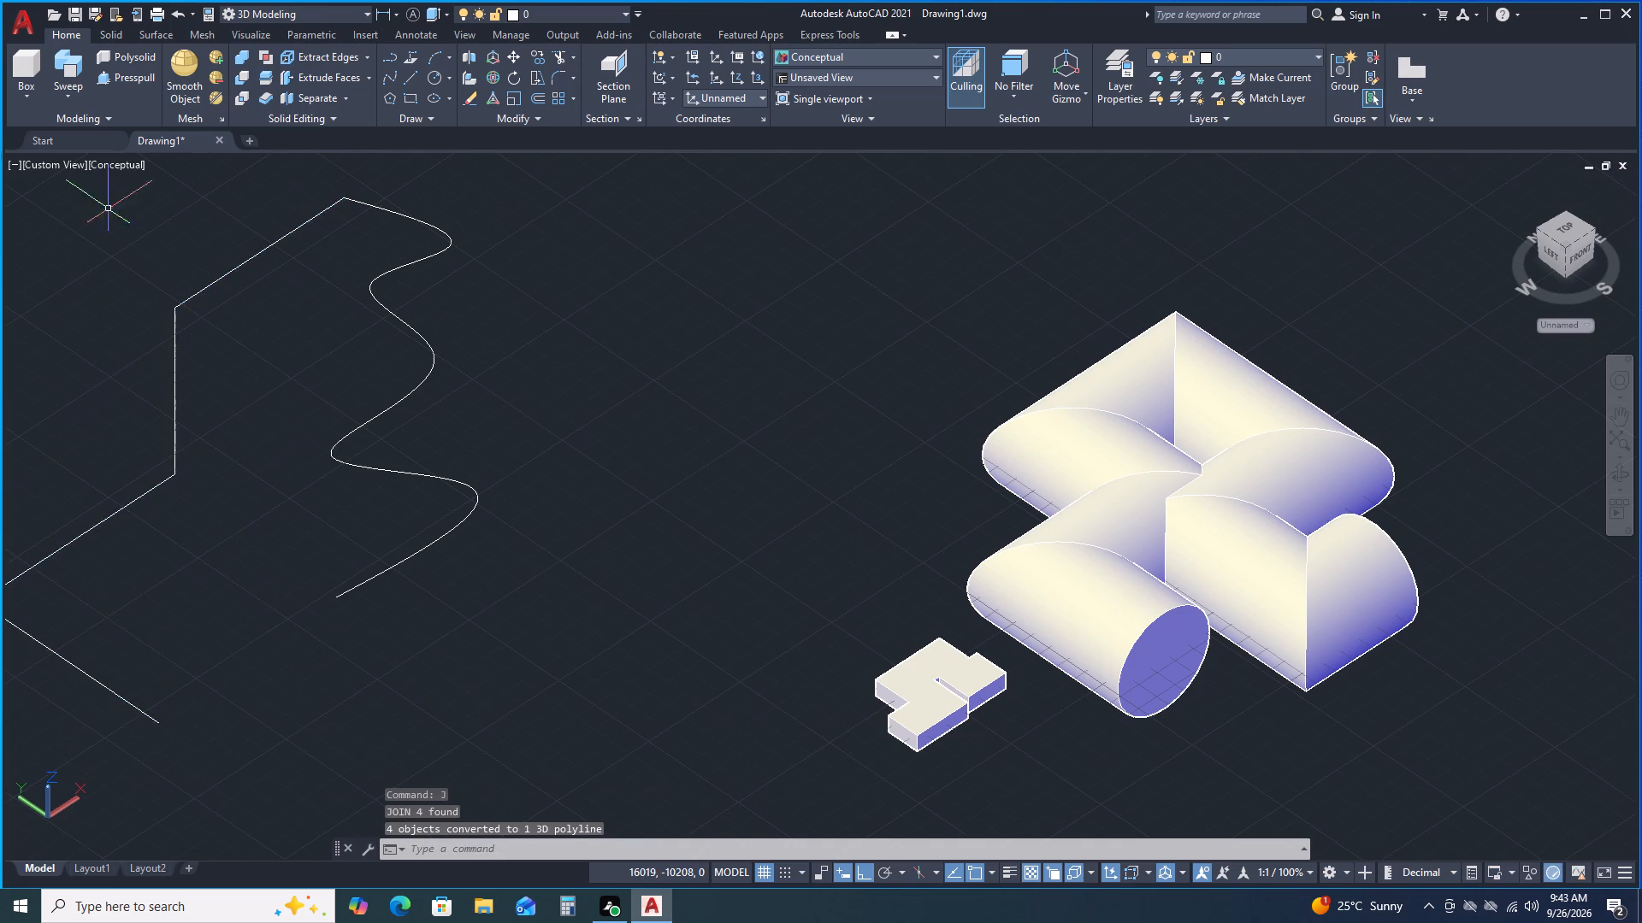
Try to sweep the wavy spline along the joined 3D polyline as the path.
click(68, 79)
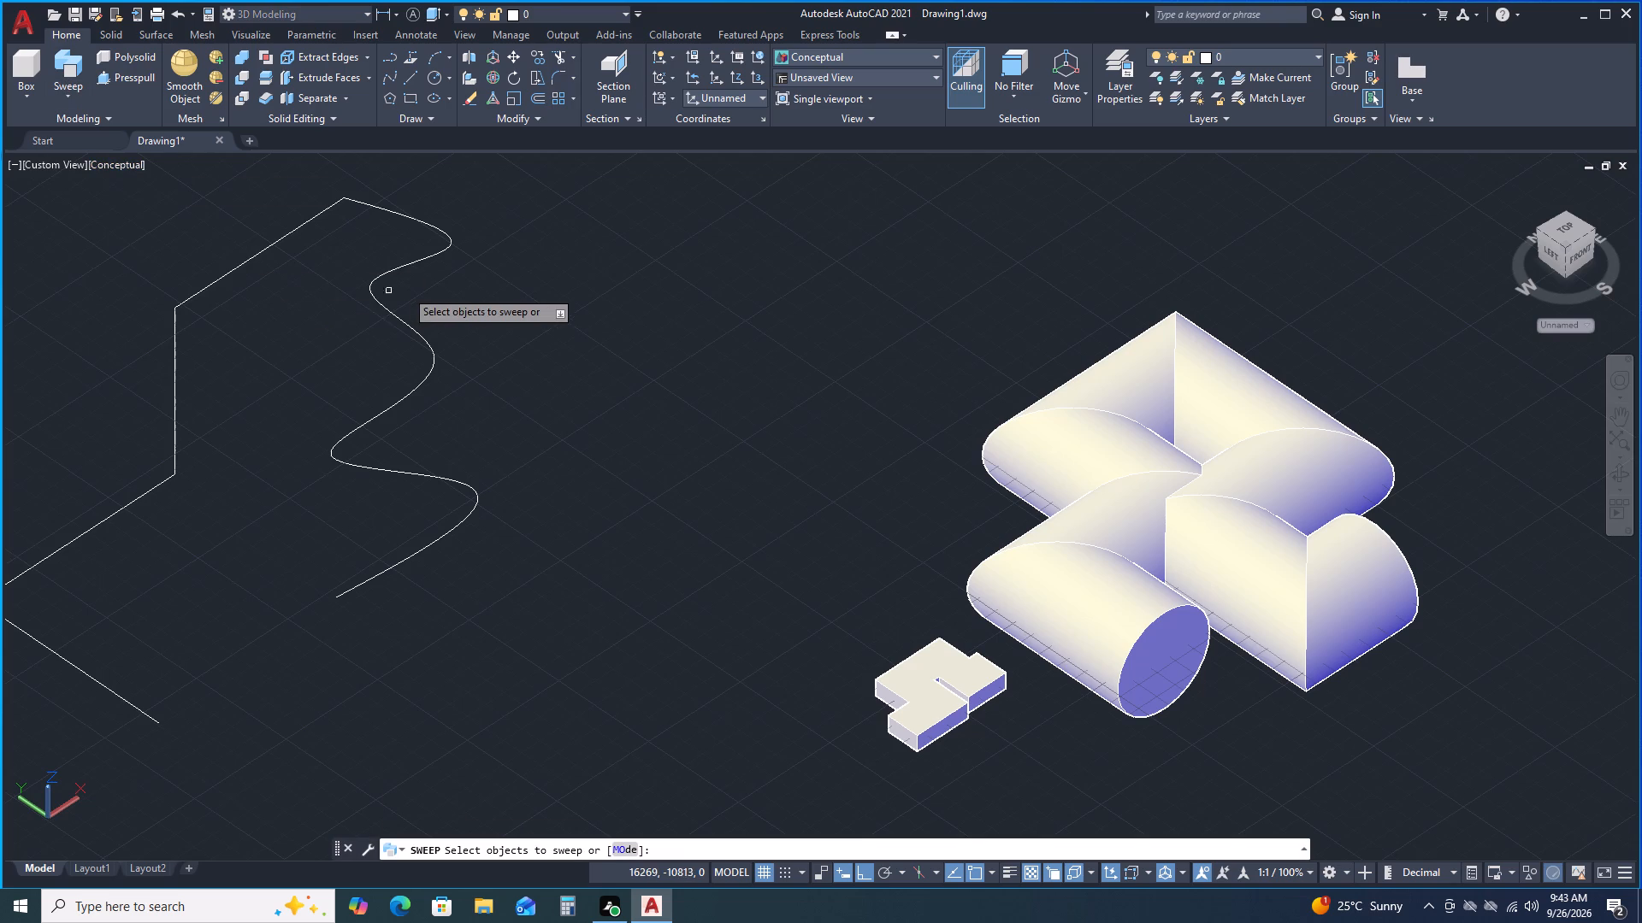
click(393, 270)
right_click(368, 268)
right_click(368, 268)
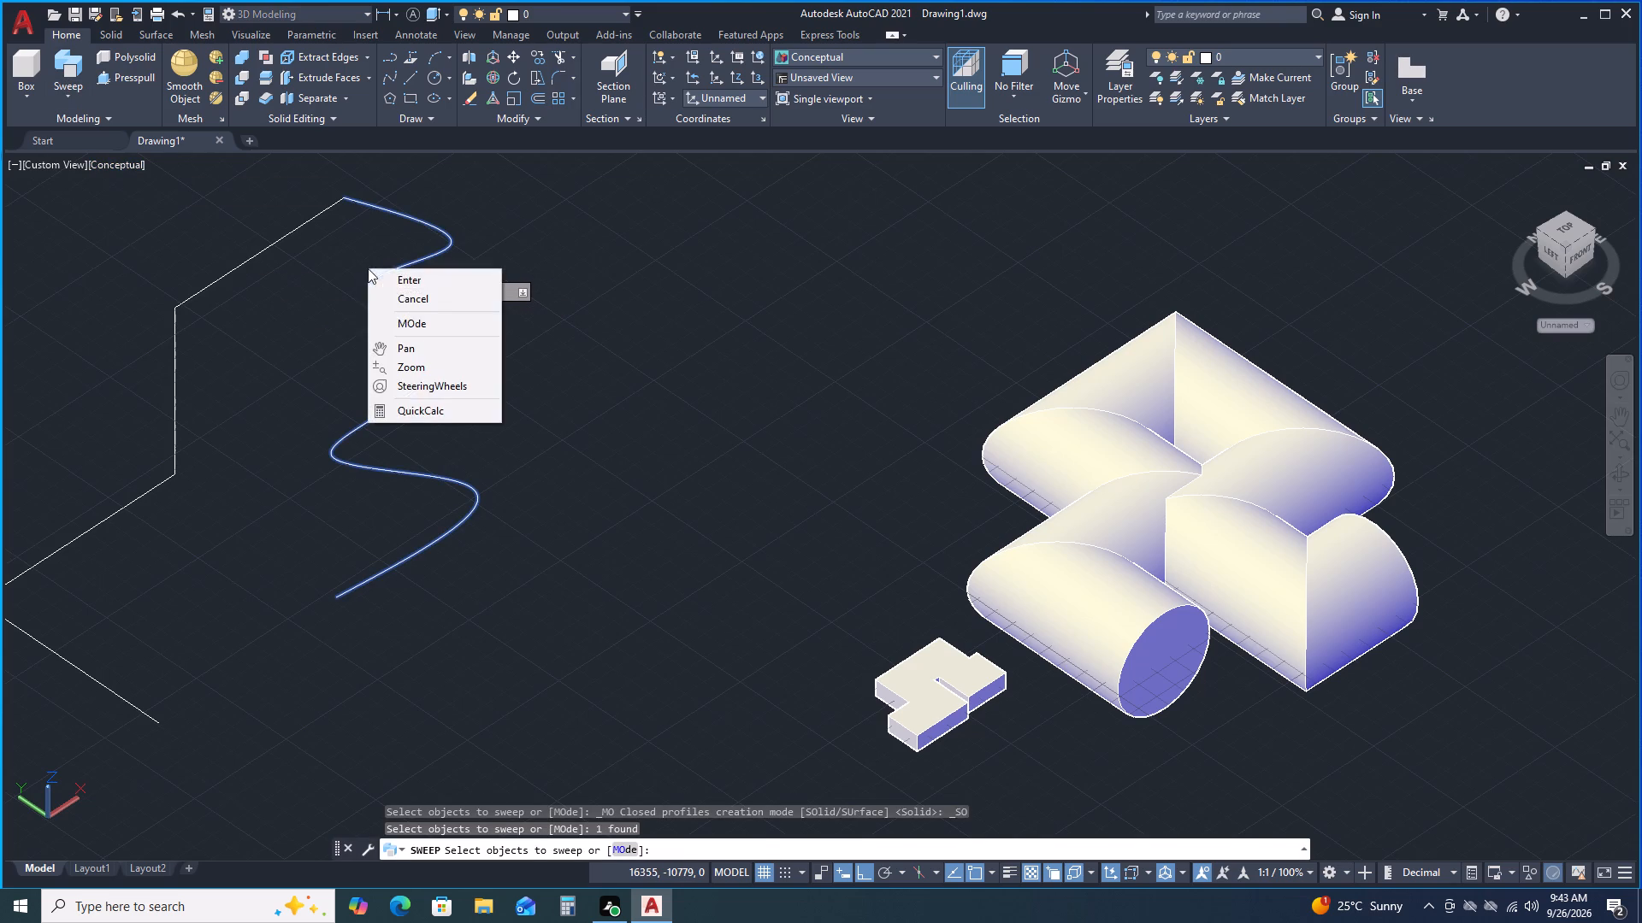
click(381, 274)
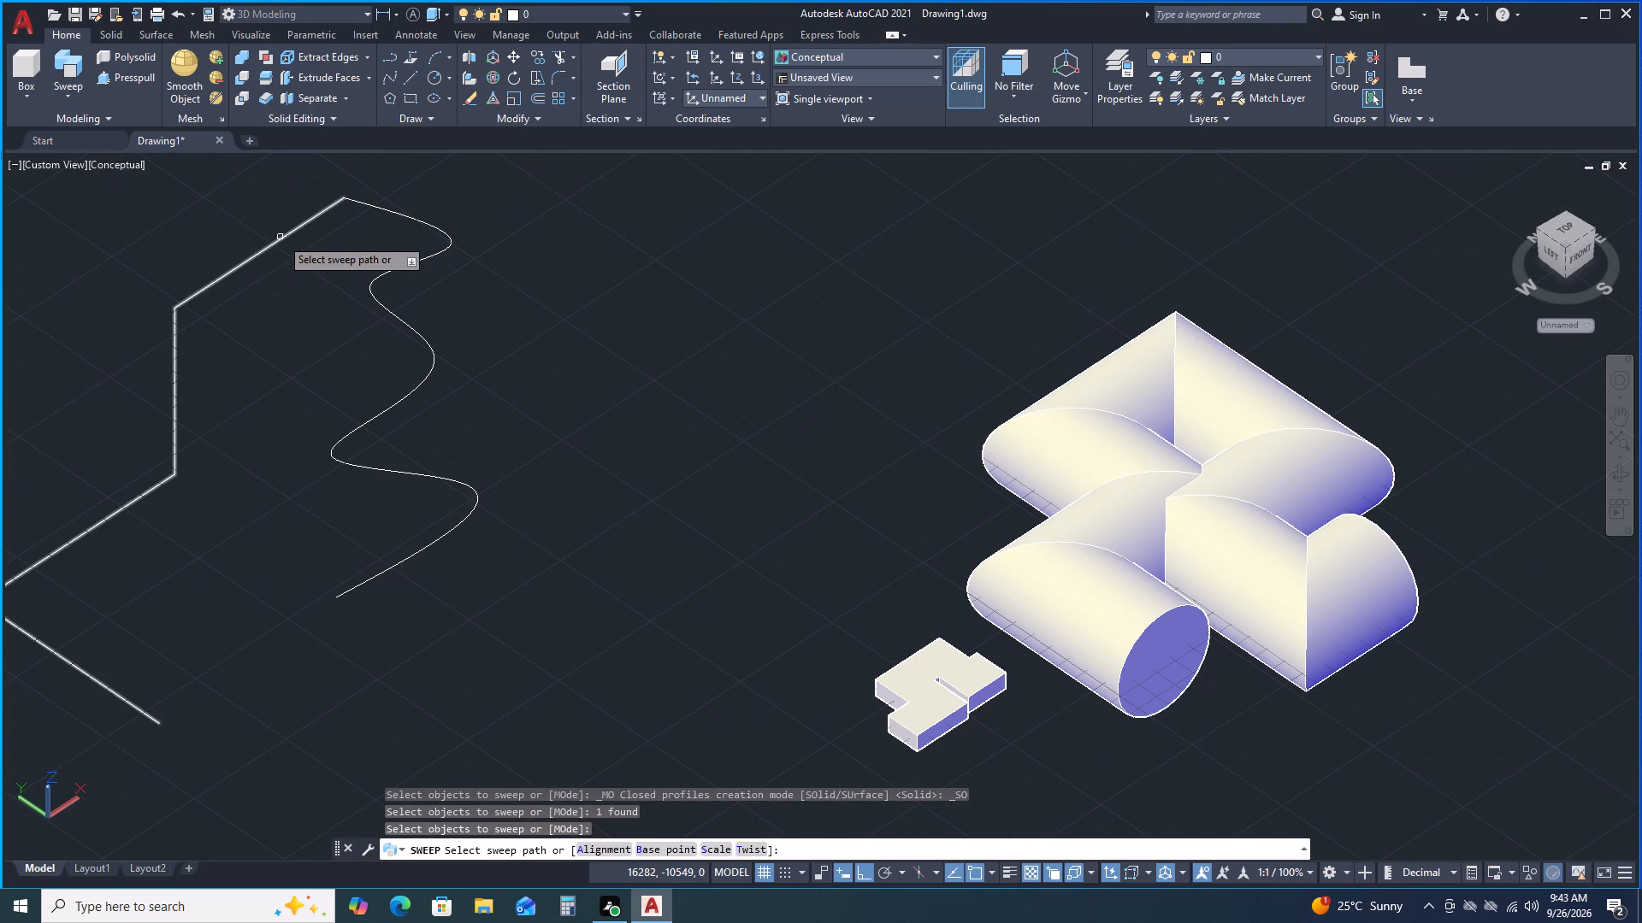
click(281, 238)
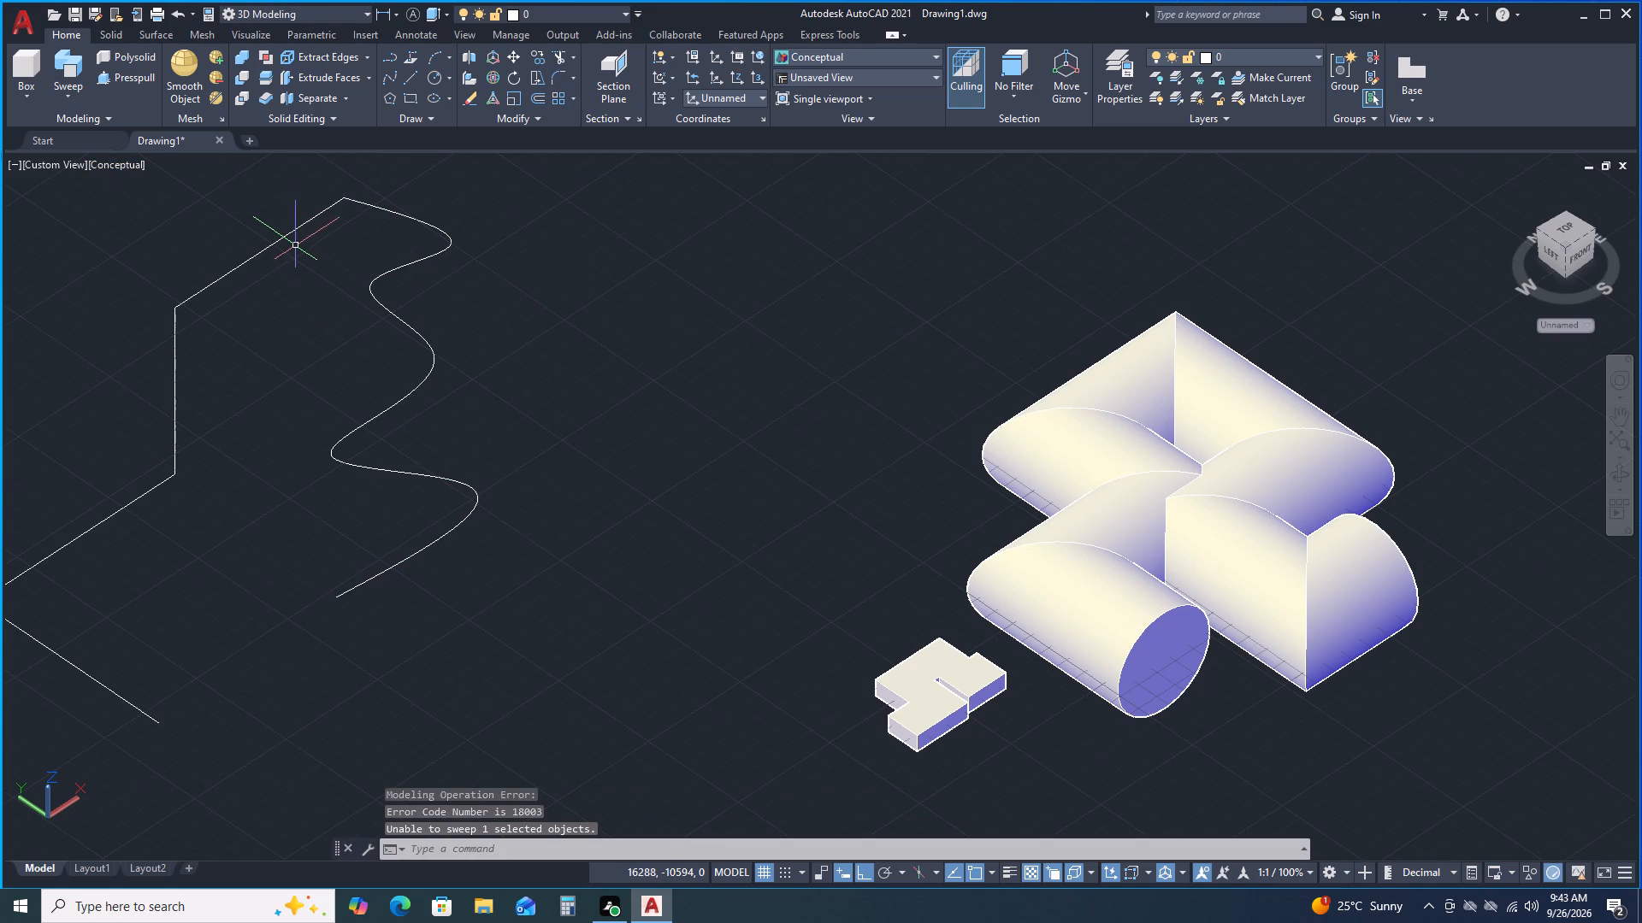
Delete the wavy spline and the joined 3D polyline, leaving the swept solids in place.
click(493, 660)
click(101, 292)
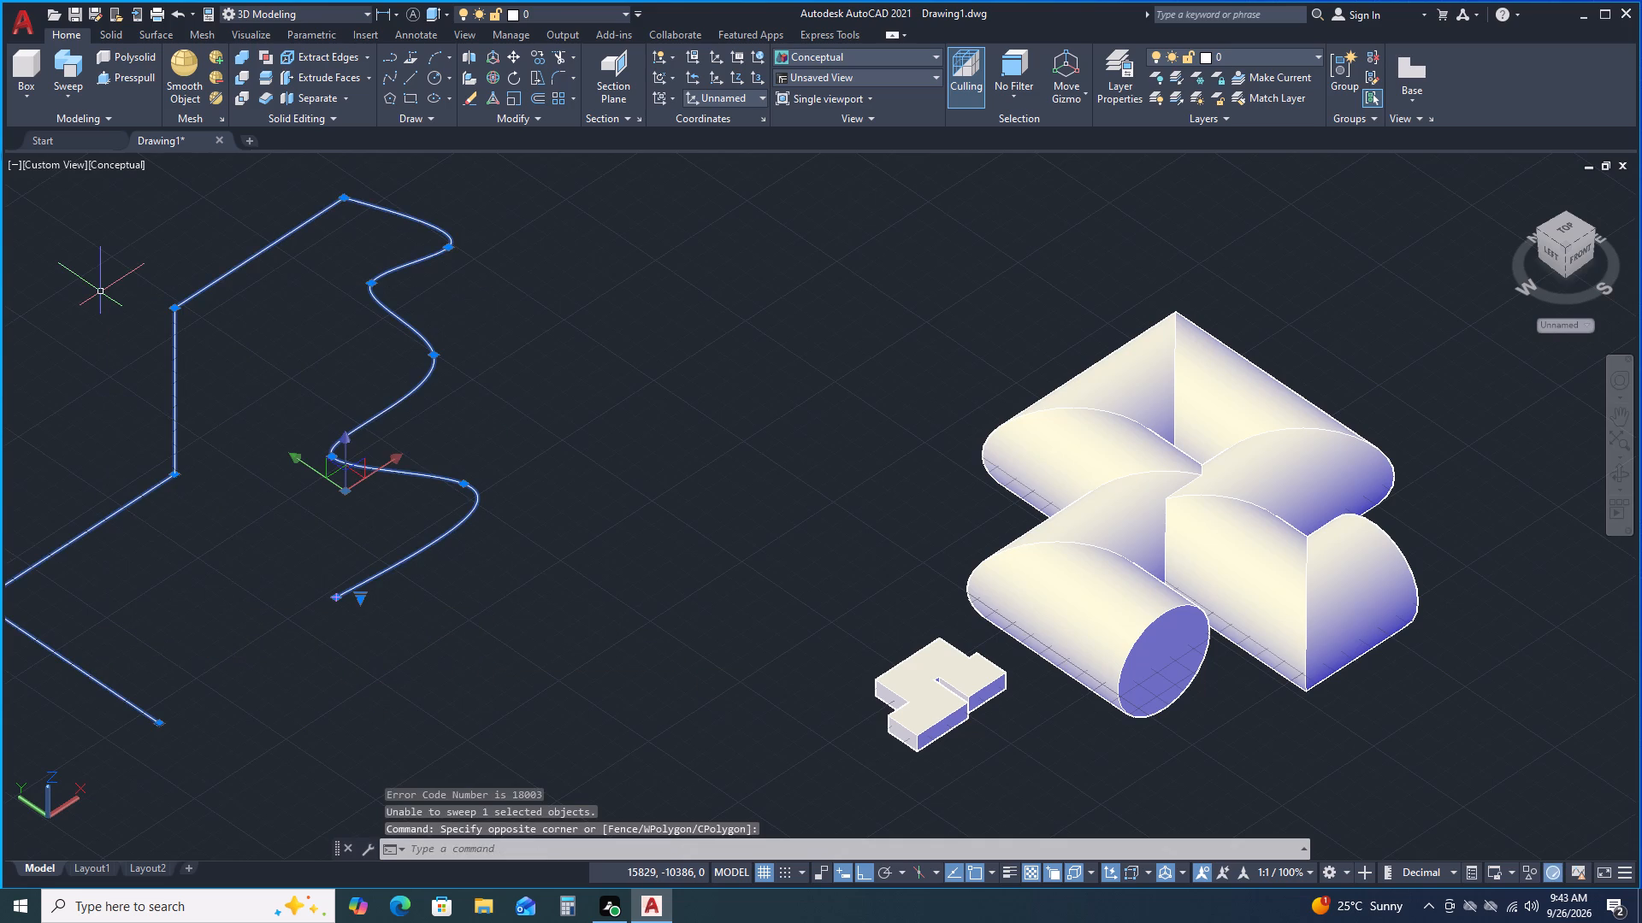
key(Delete)
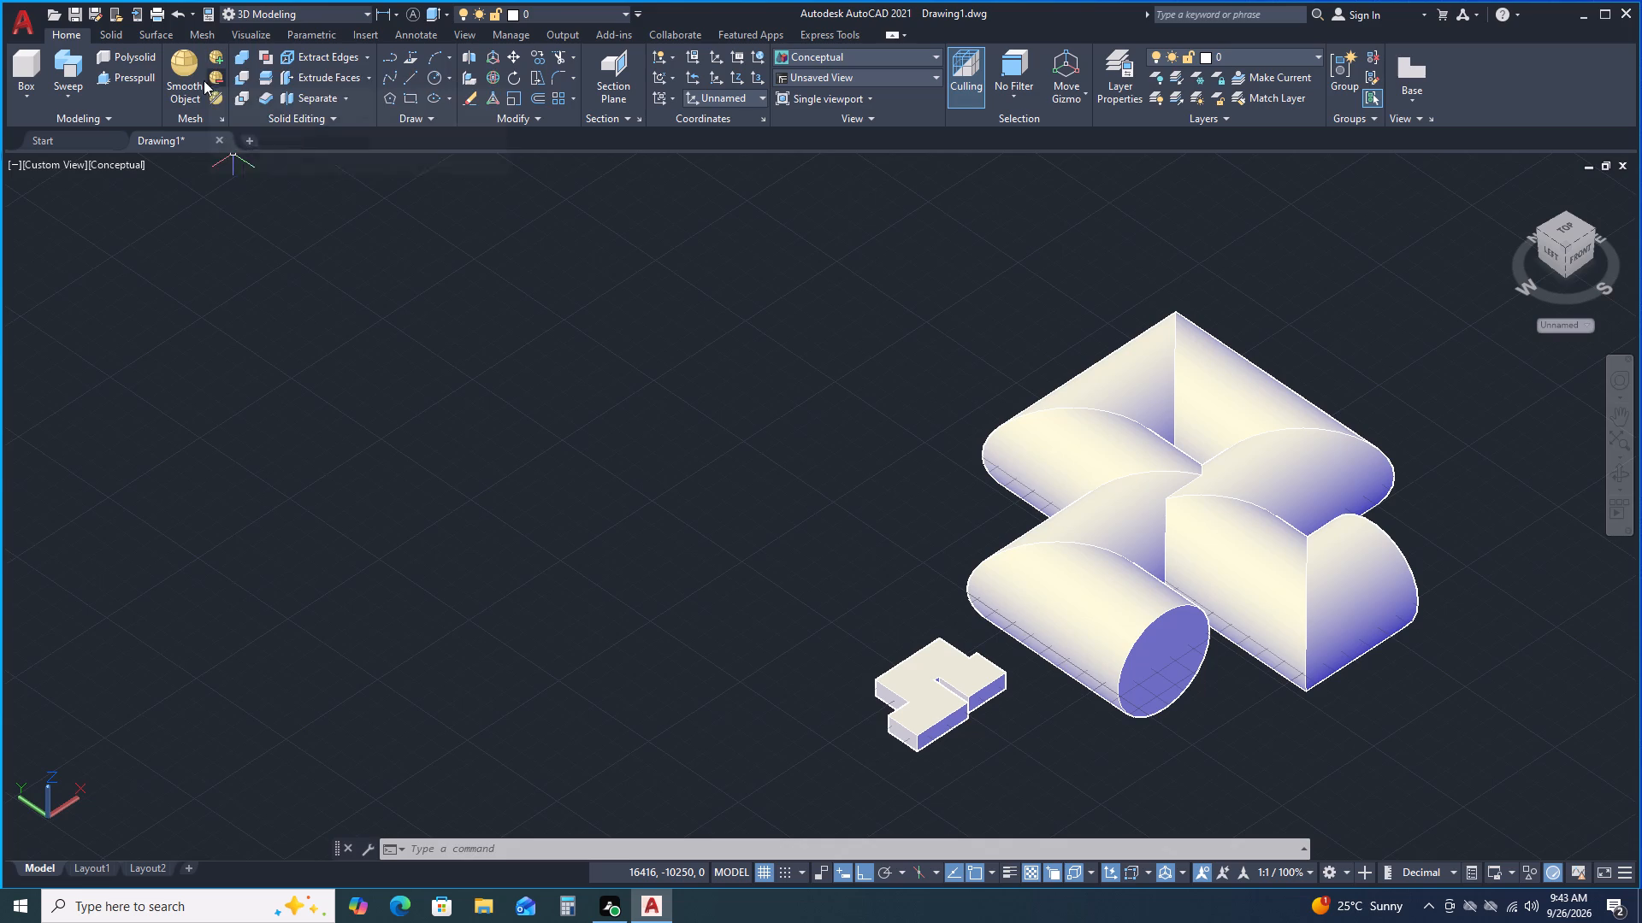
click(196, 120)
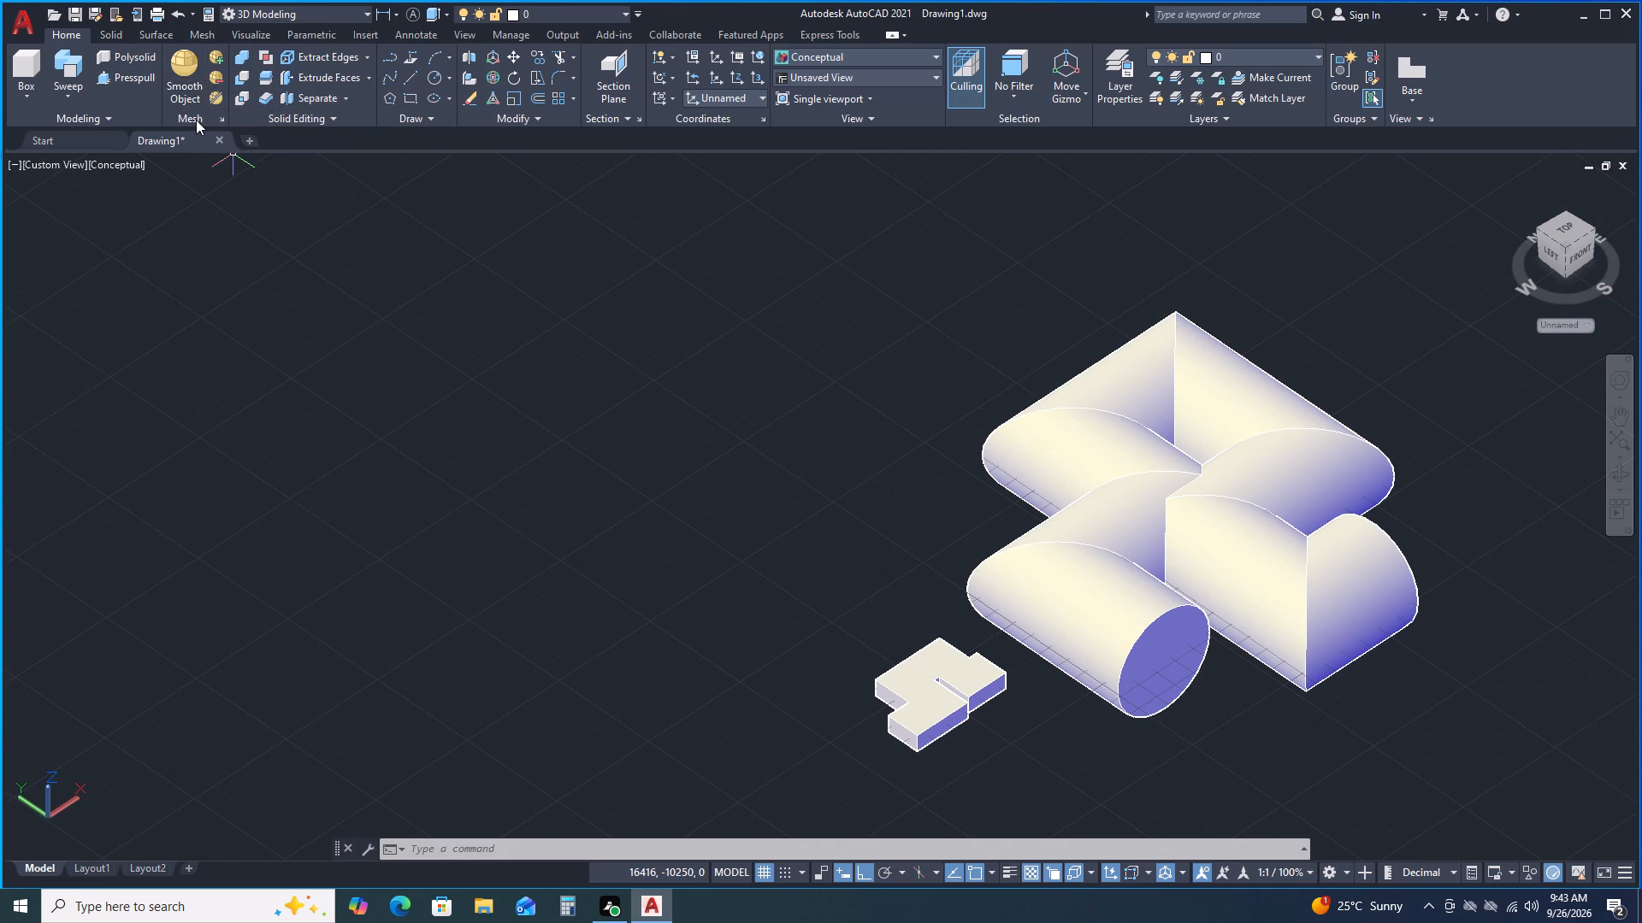
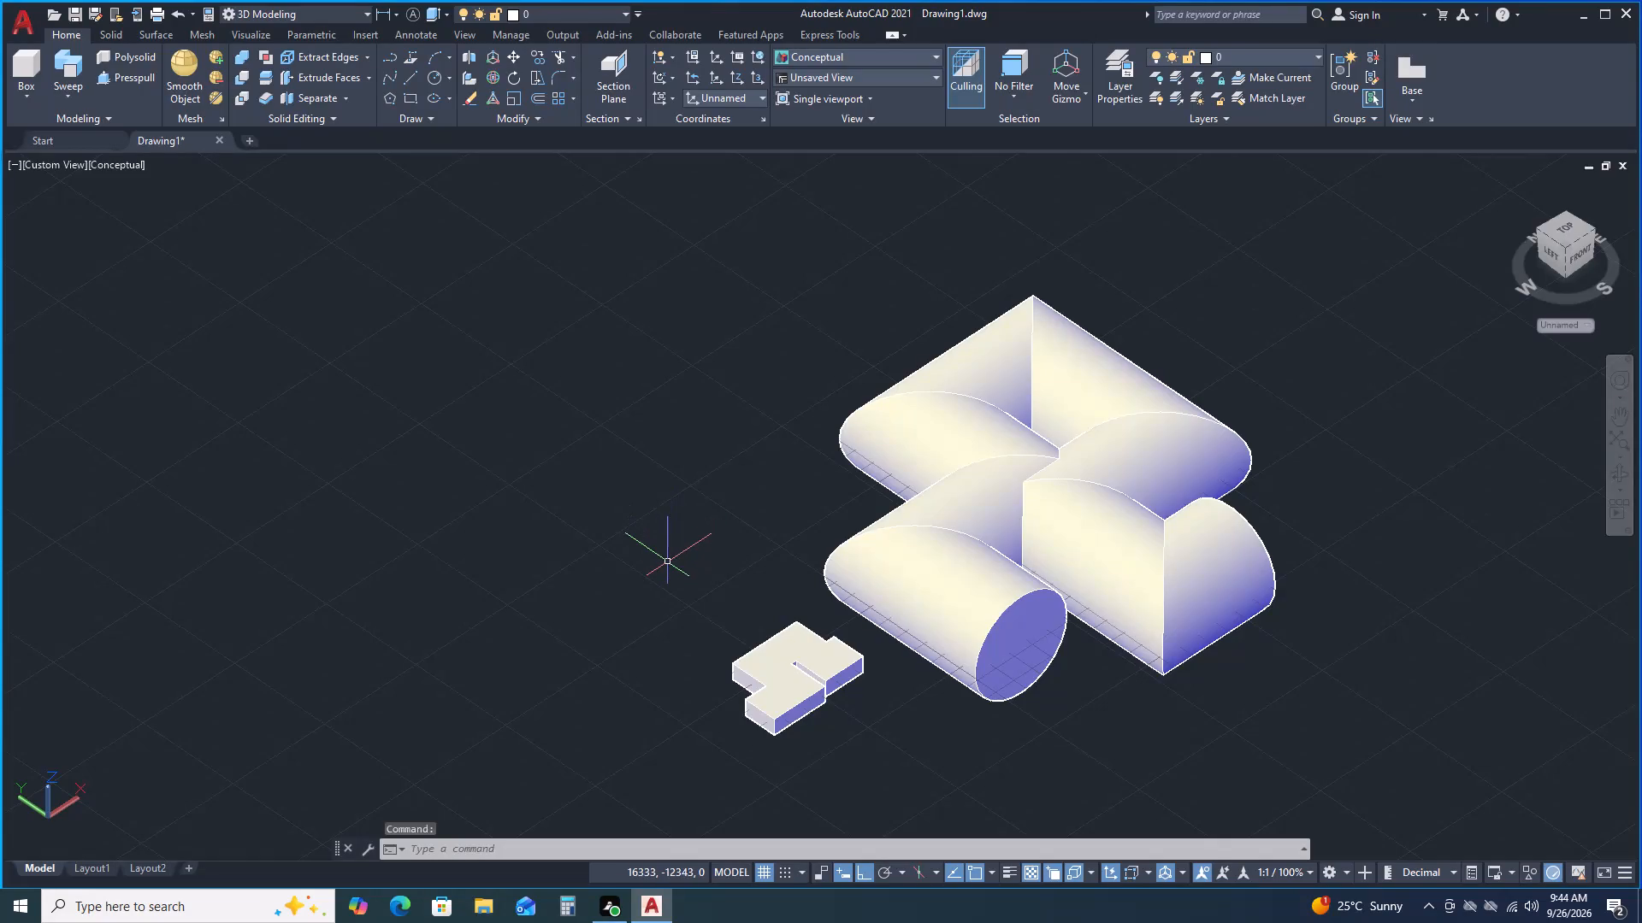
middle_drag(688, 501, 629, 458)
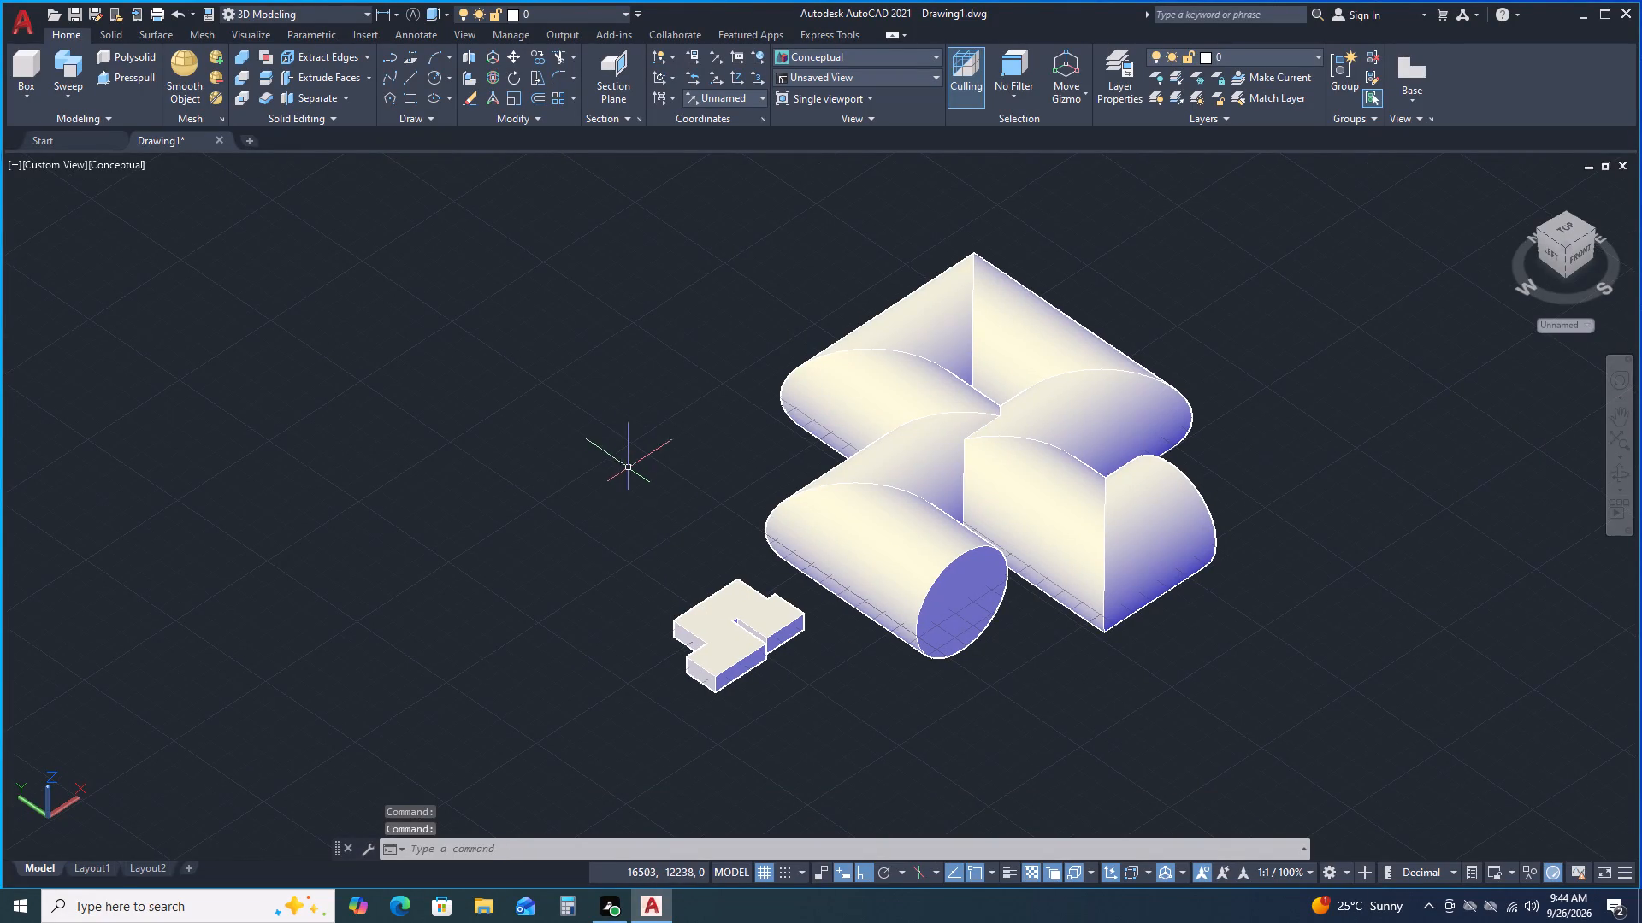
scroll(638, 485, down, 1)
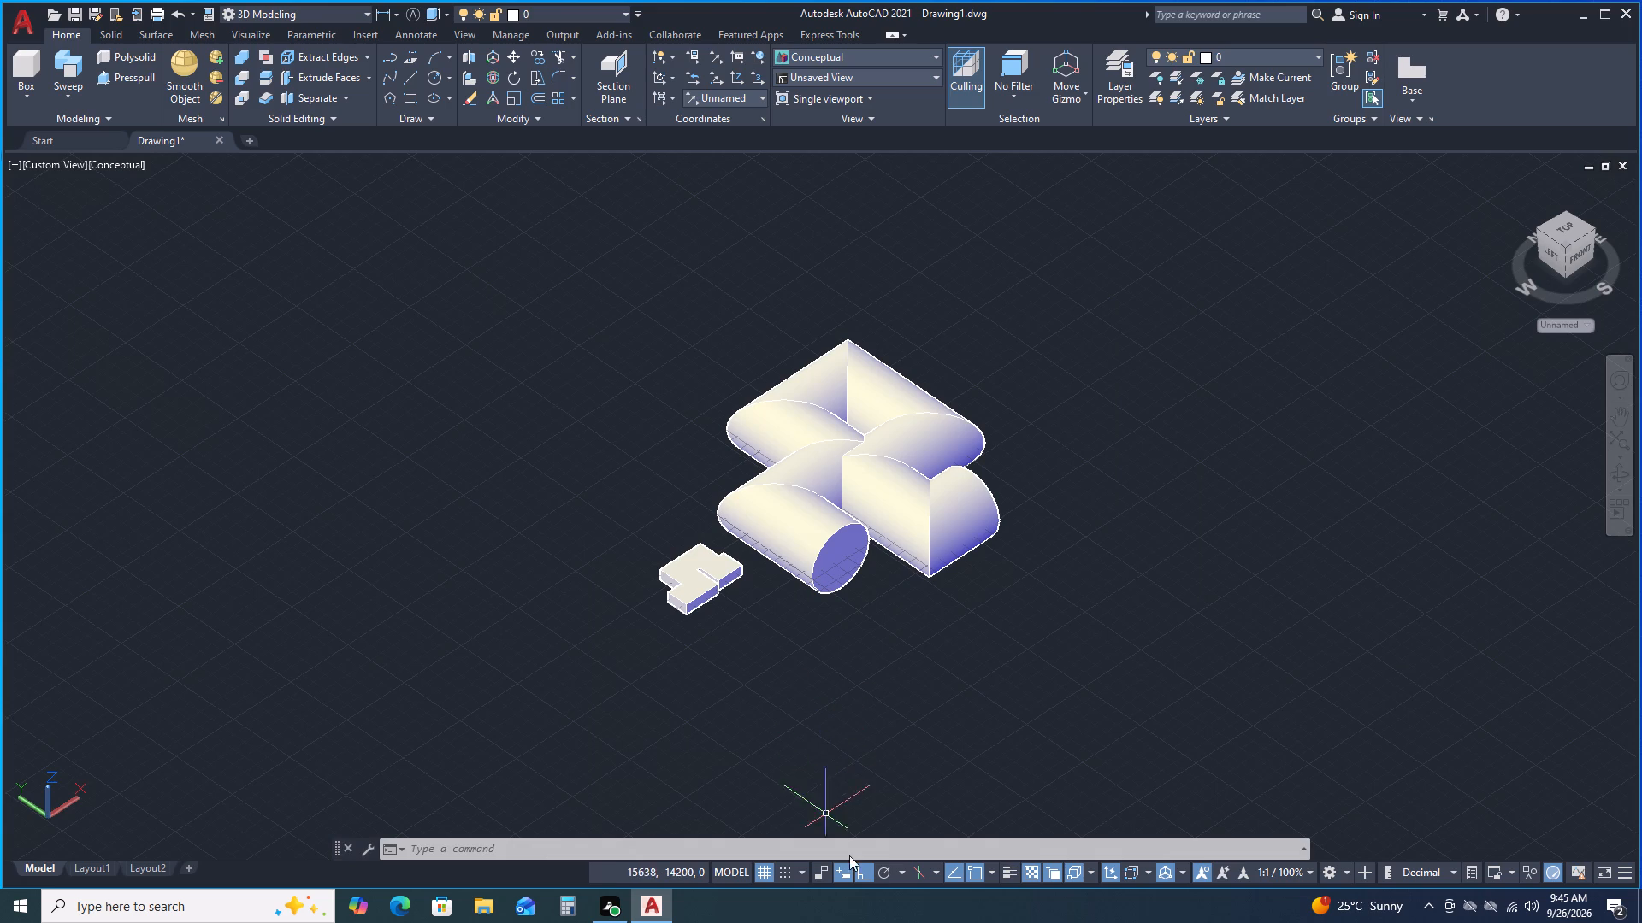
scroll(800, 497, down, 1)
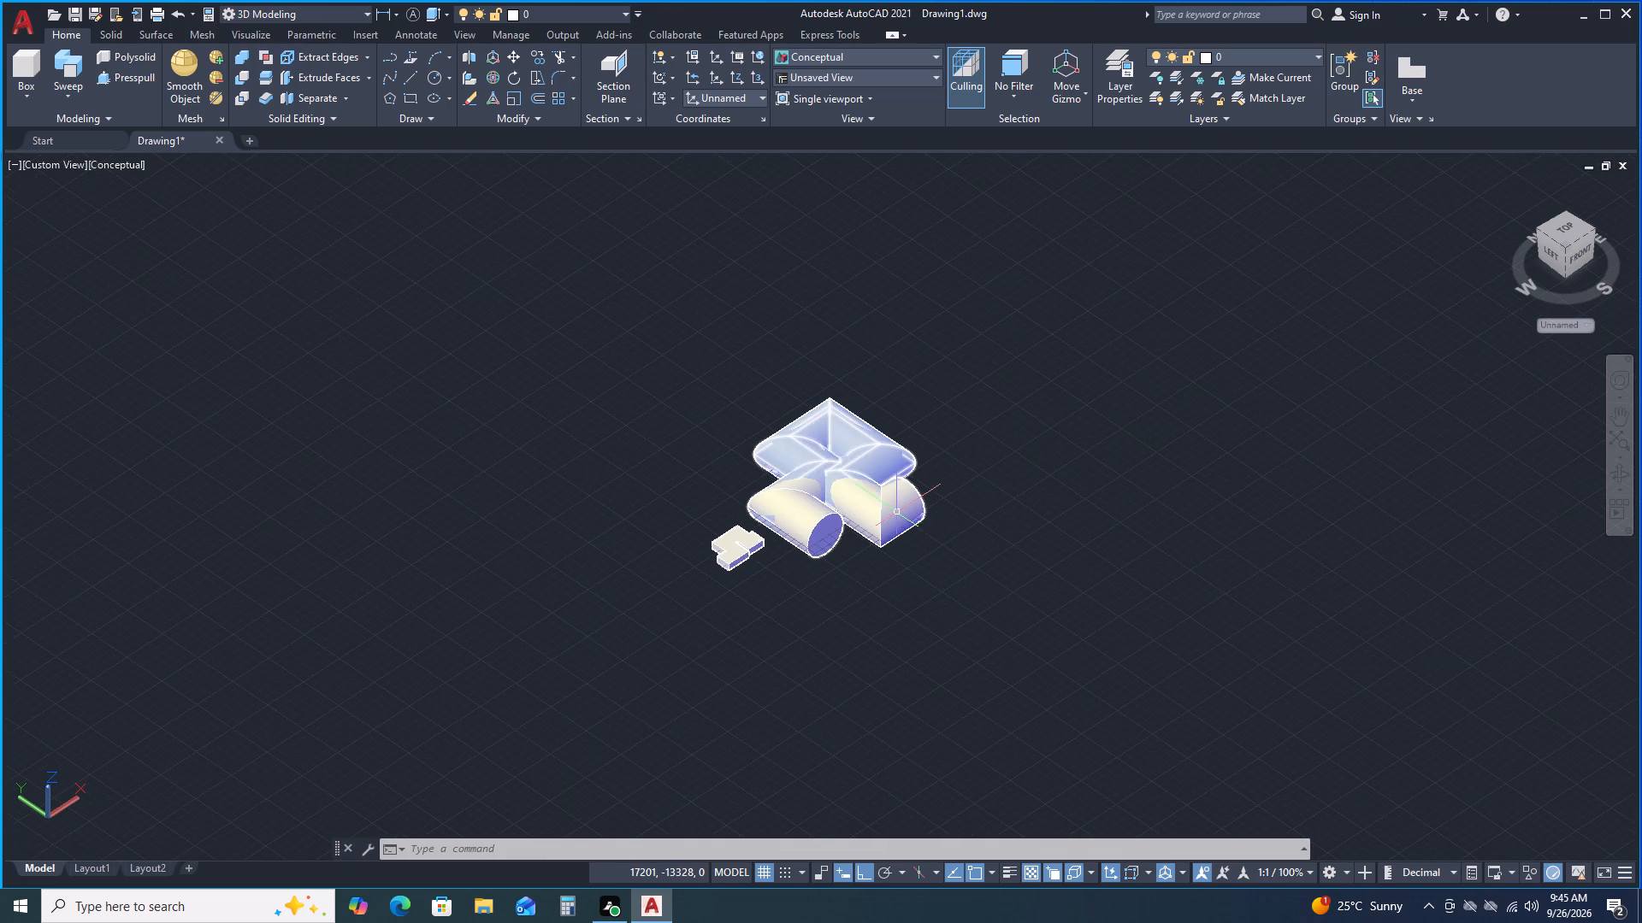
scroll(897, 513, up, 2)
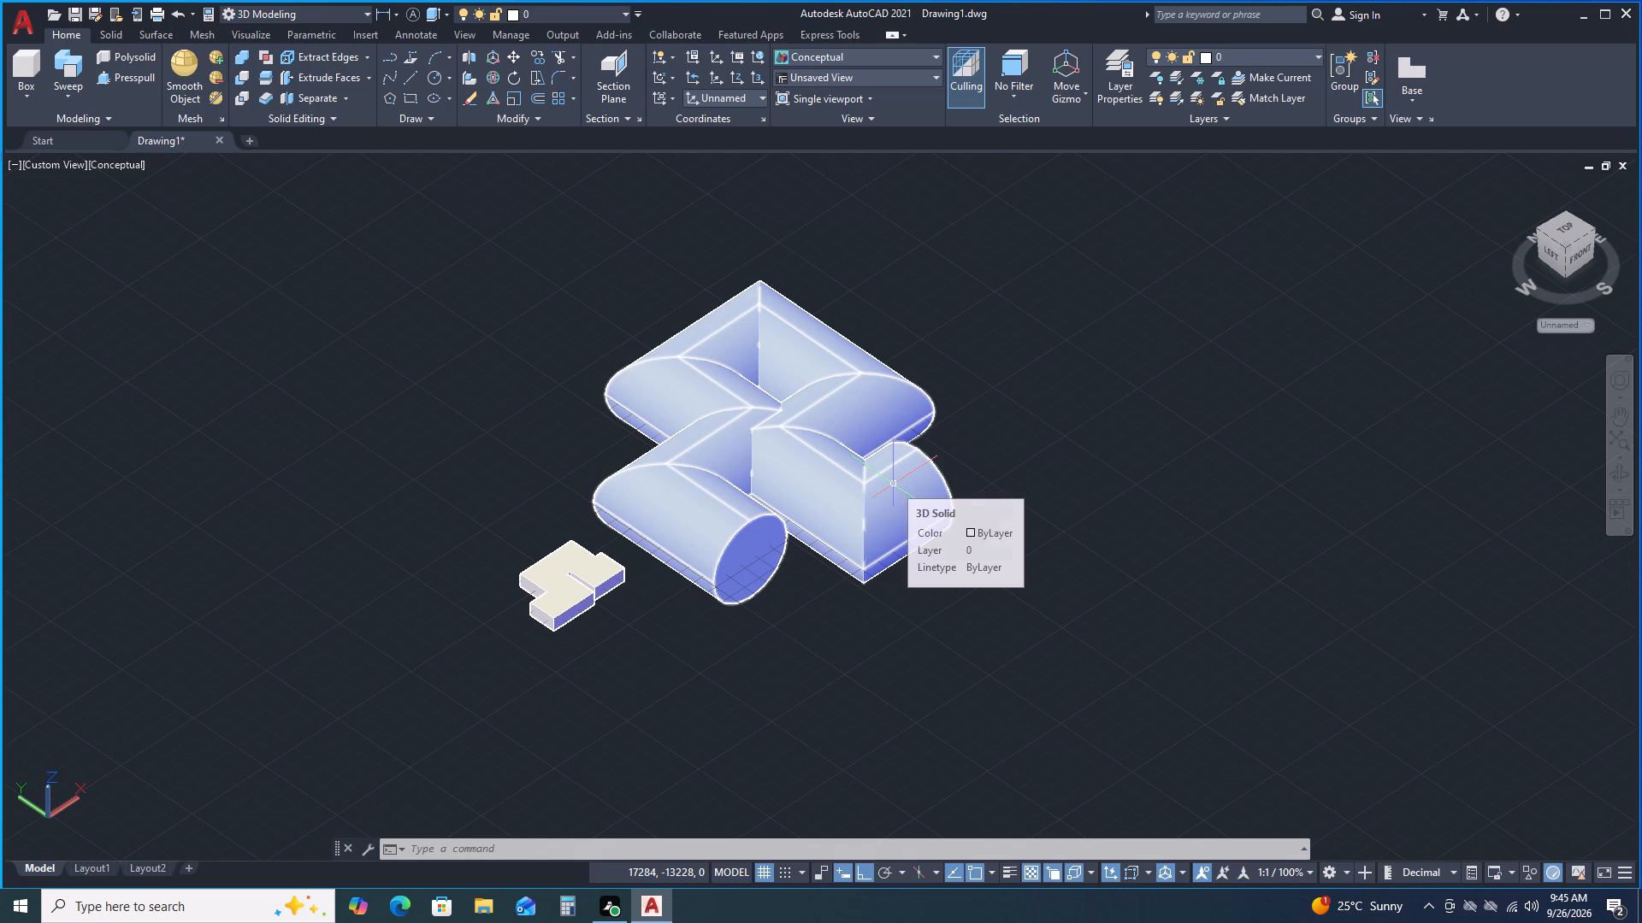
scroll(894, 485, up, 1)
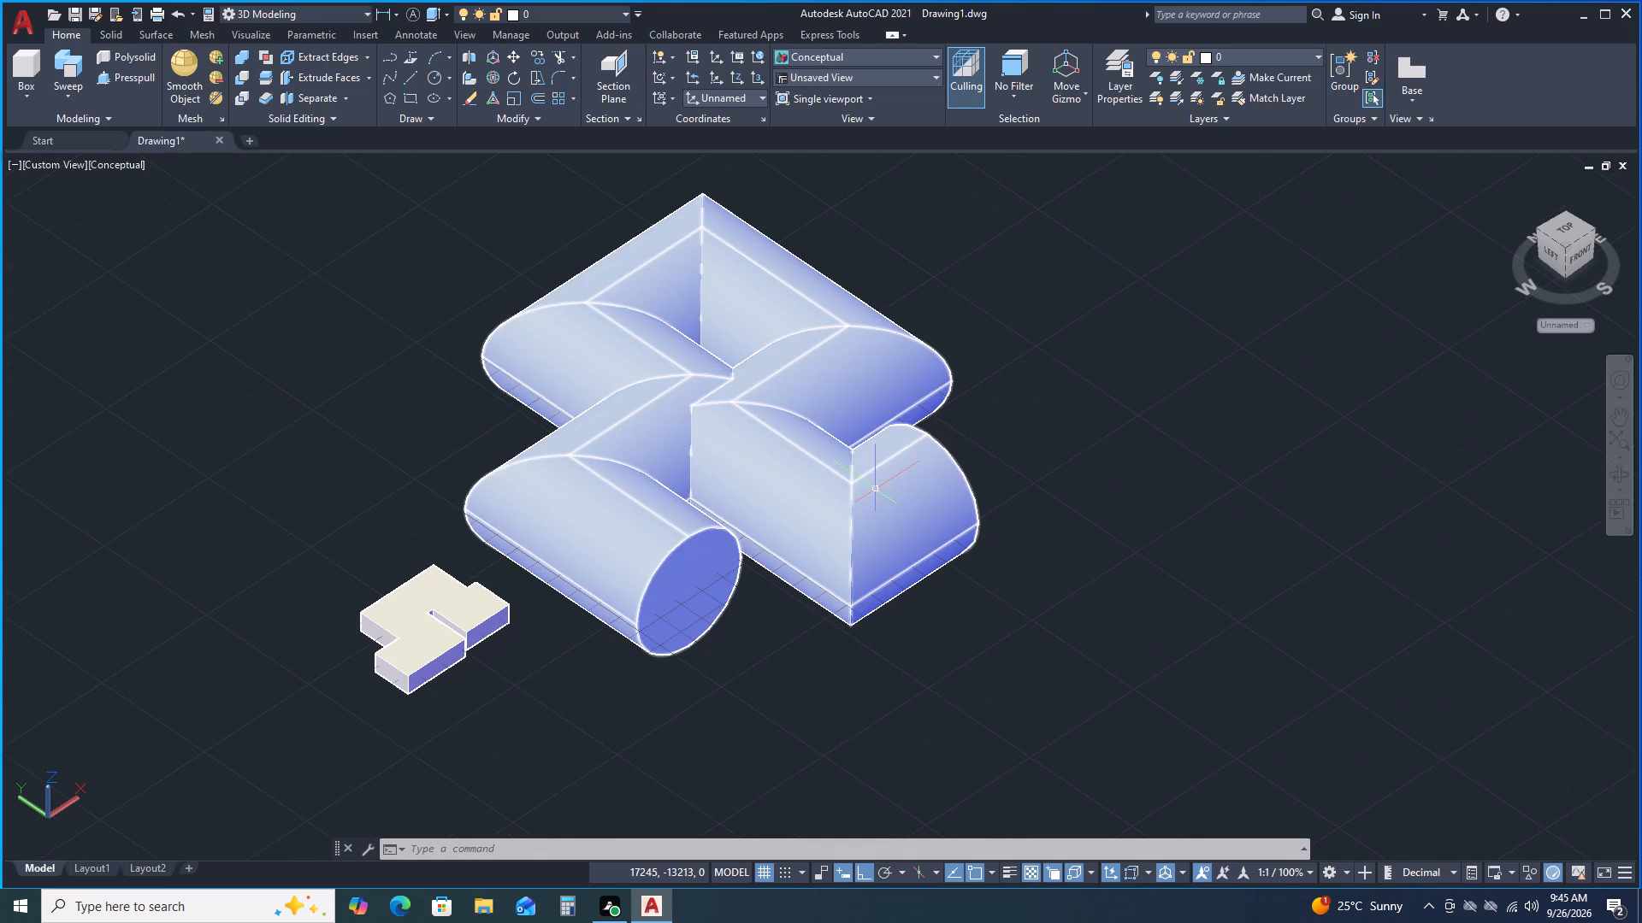
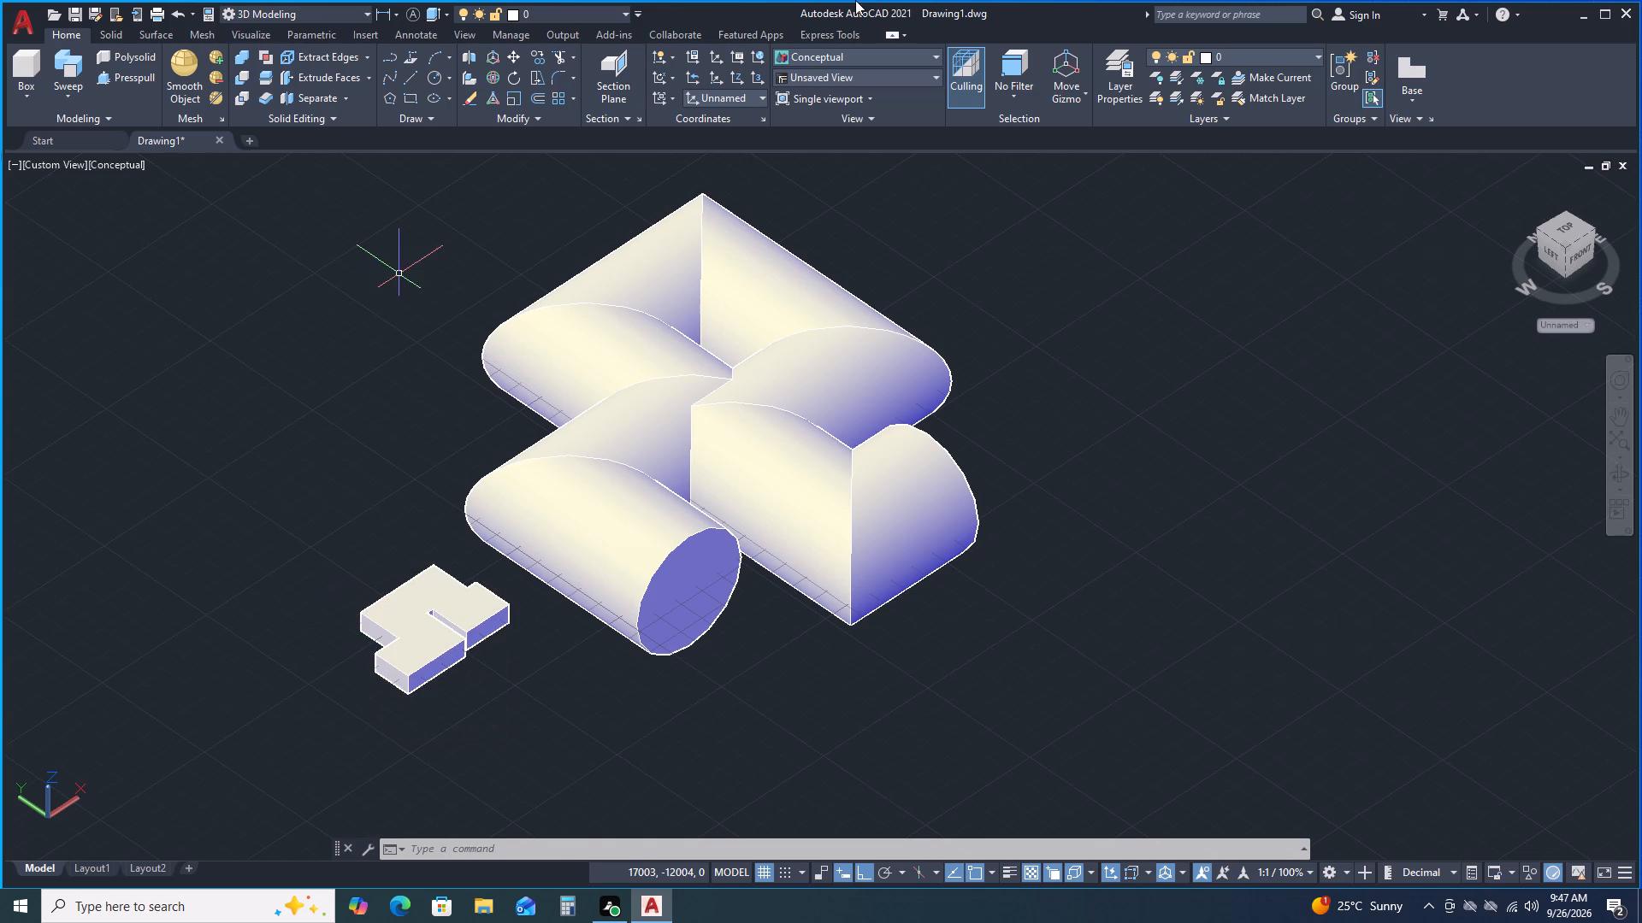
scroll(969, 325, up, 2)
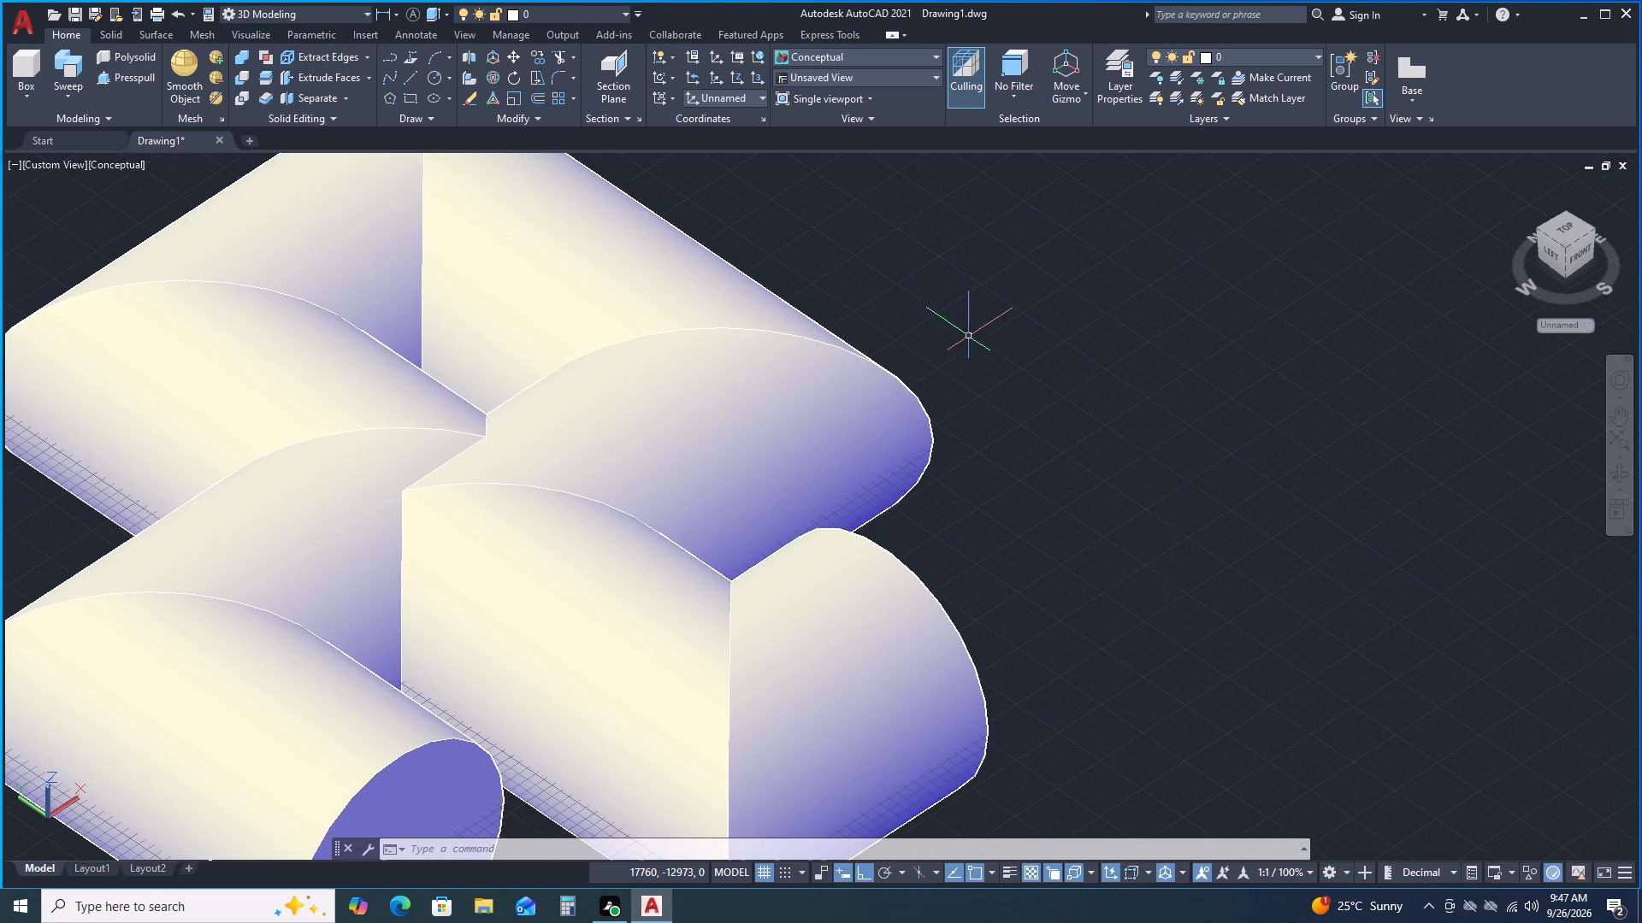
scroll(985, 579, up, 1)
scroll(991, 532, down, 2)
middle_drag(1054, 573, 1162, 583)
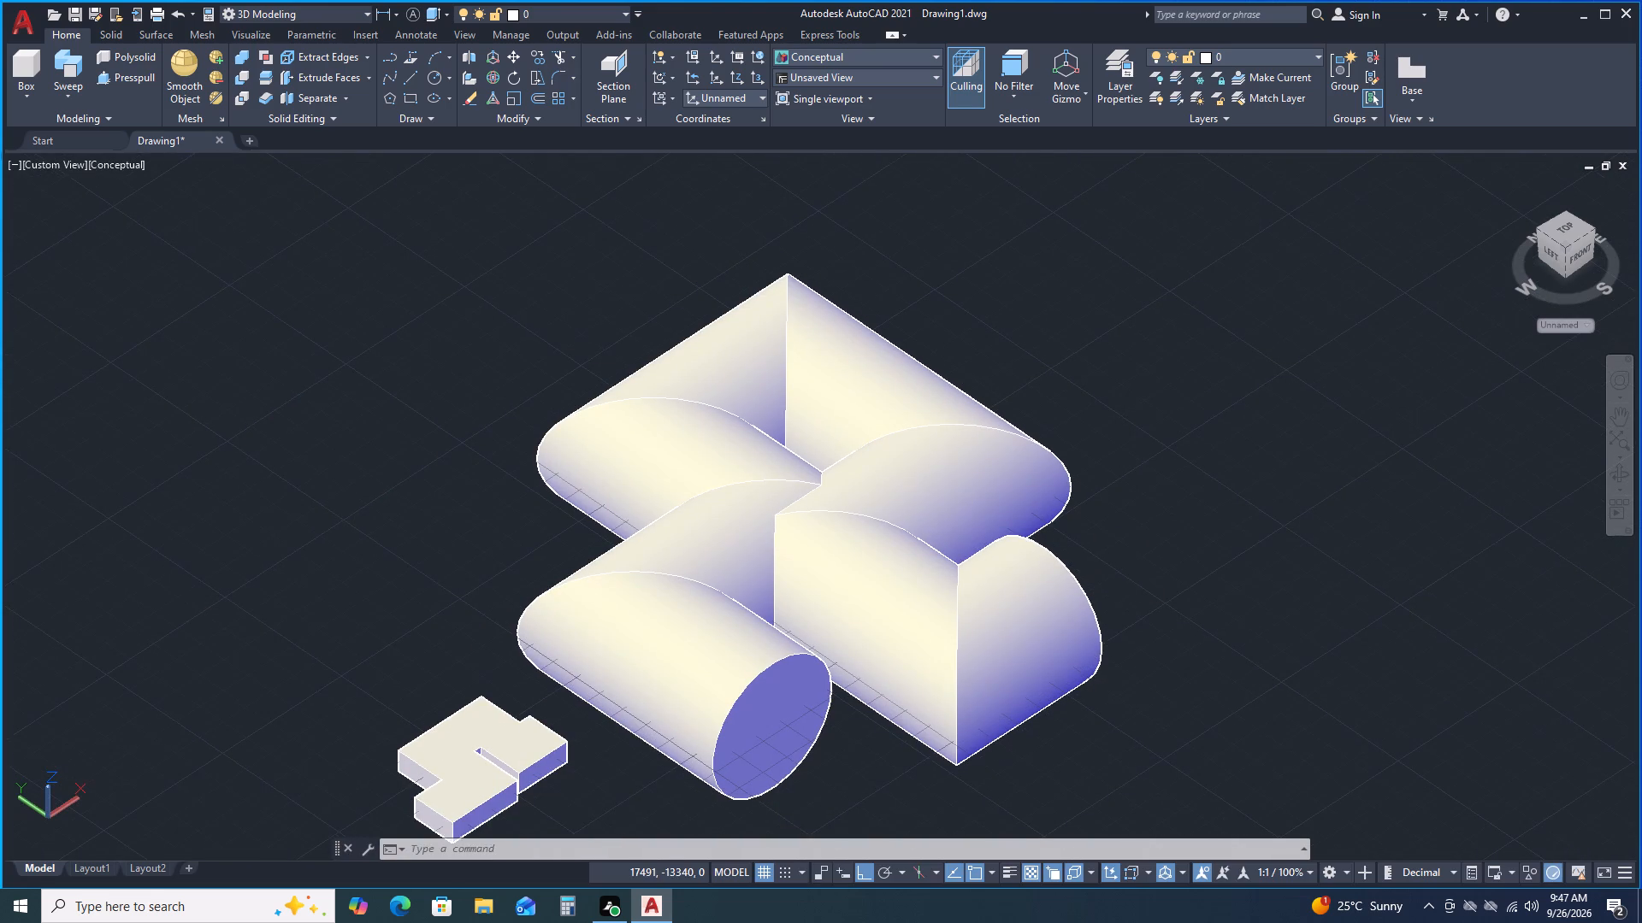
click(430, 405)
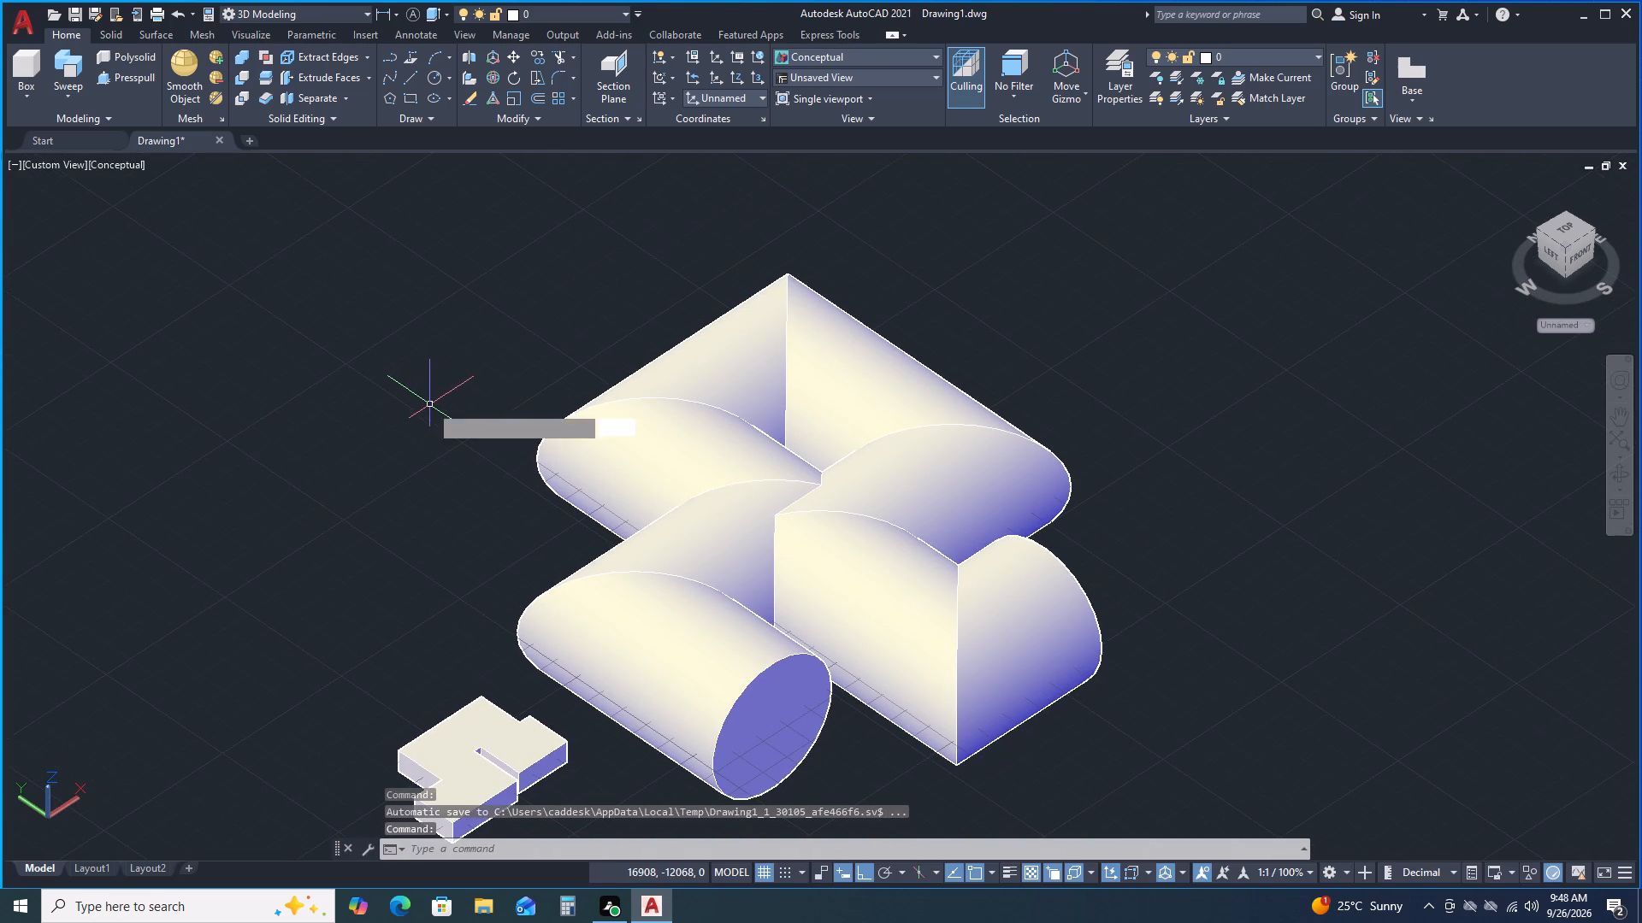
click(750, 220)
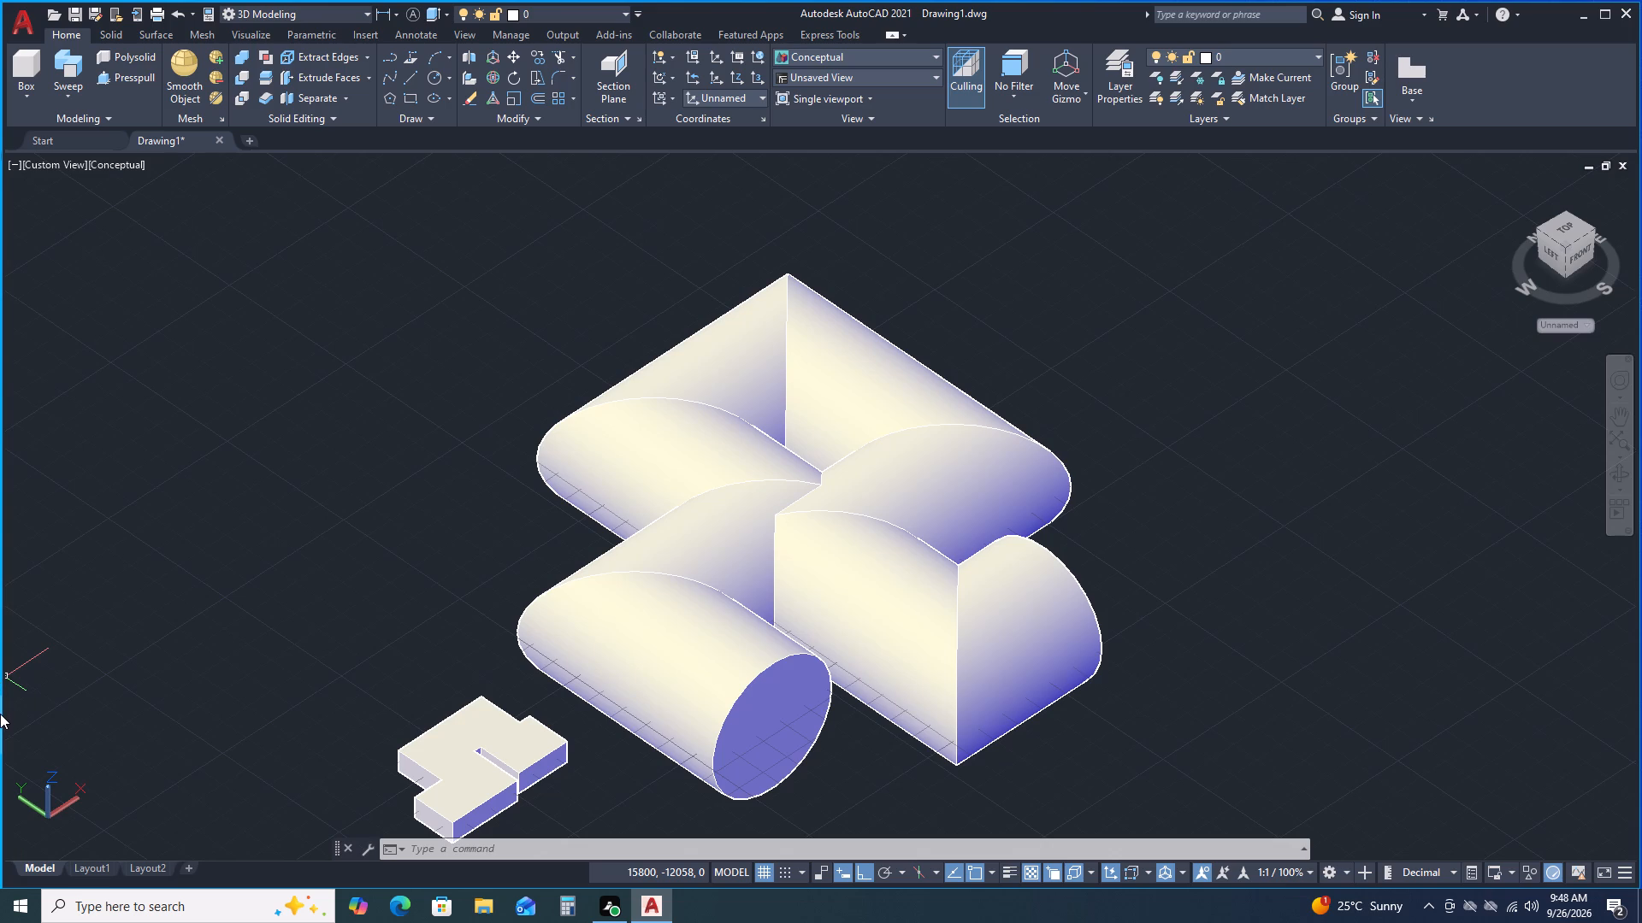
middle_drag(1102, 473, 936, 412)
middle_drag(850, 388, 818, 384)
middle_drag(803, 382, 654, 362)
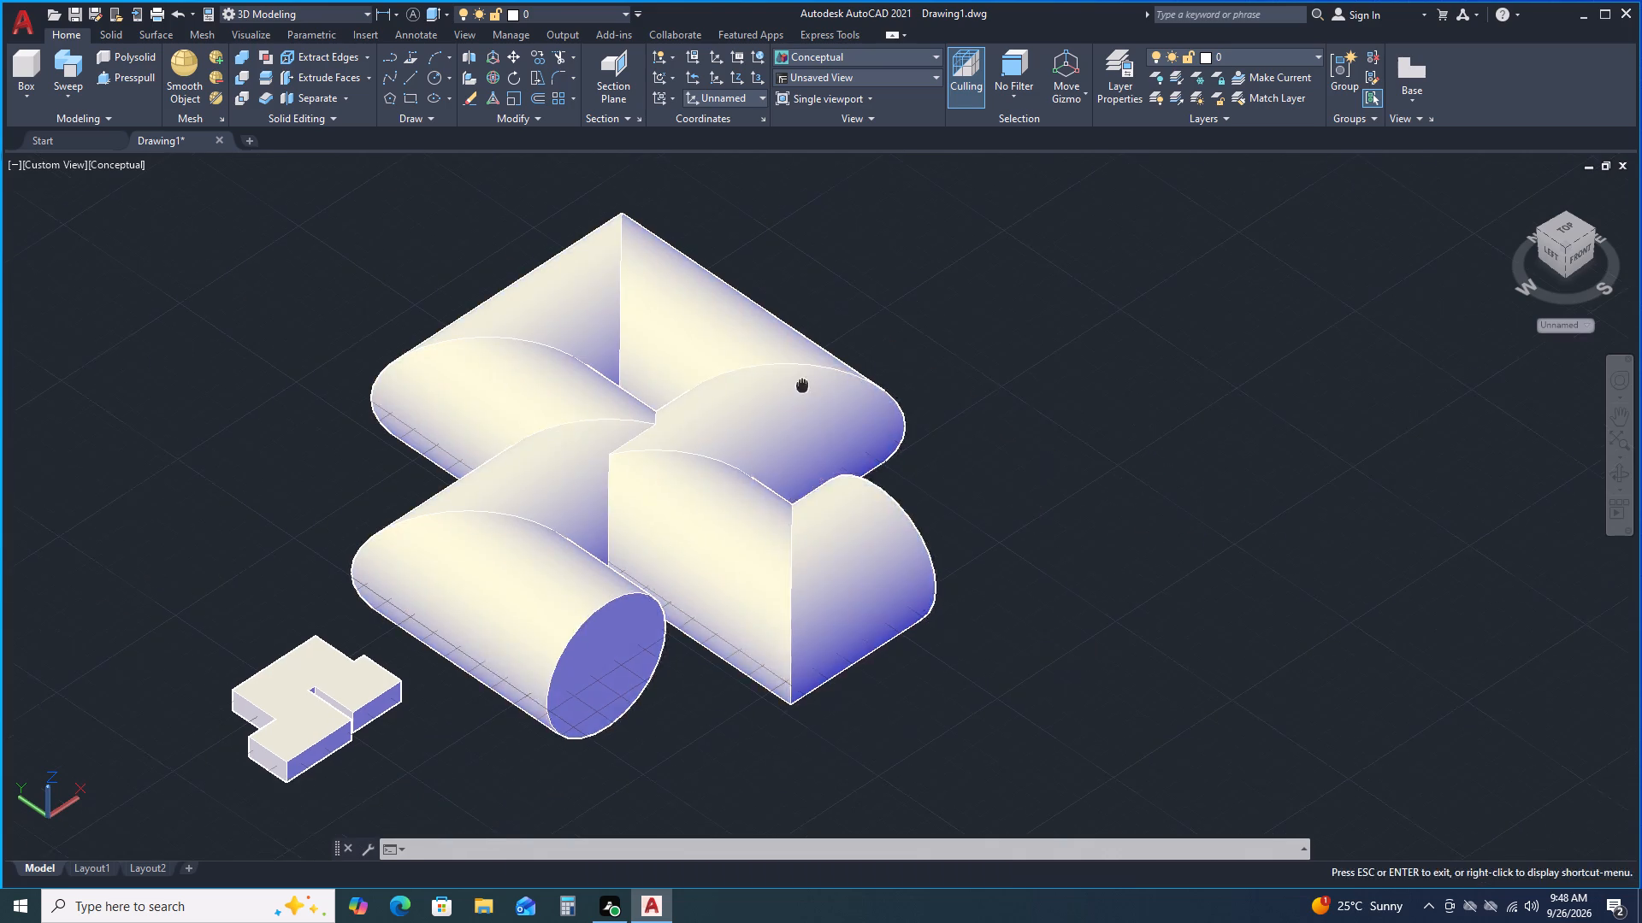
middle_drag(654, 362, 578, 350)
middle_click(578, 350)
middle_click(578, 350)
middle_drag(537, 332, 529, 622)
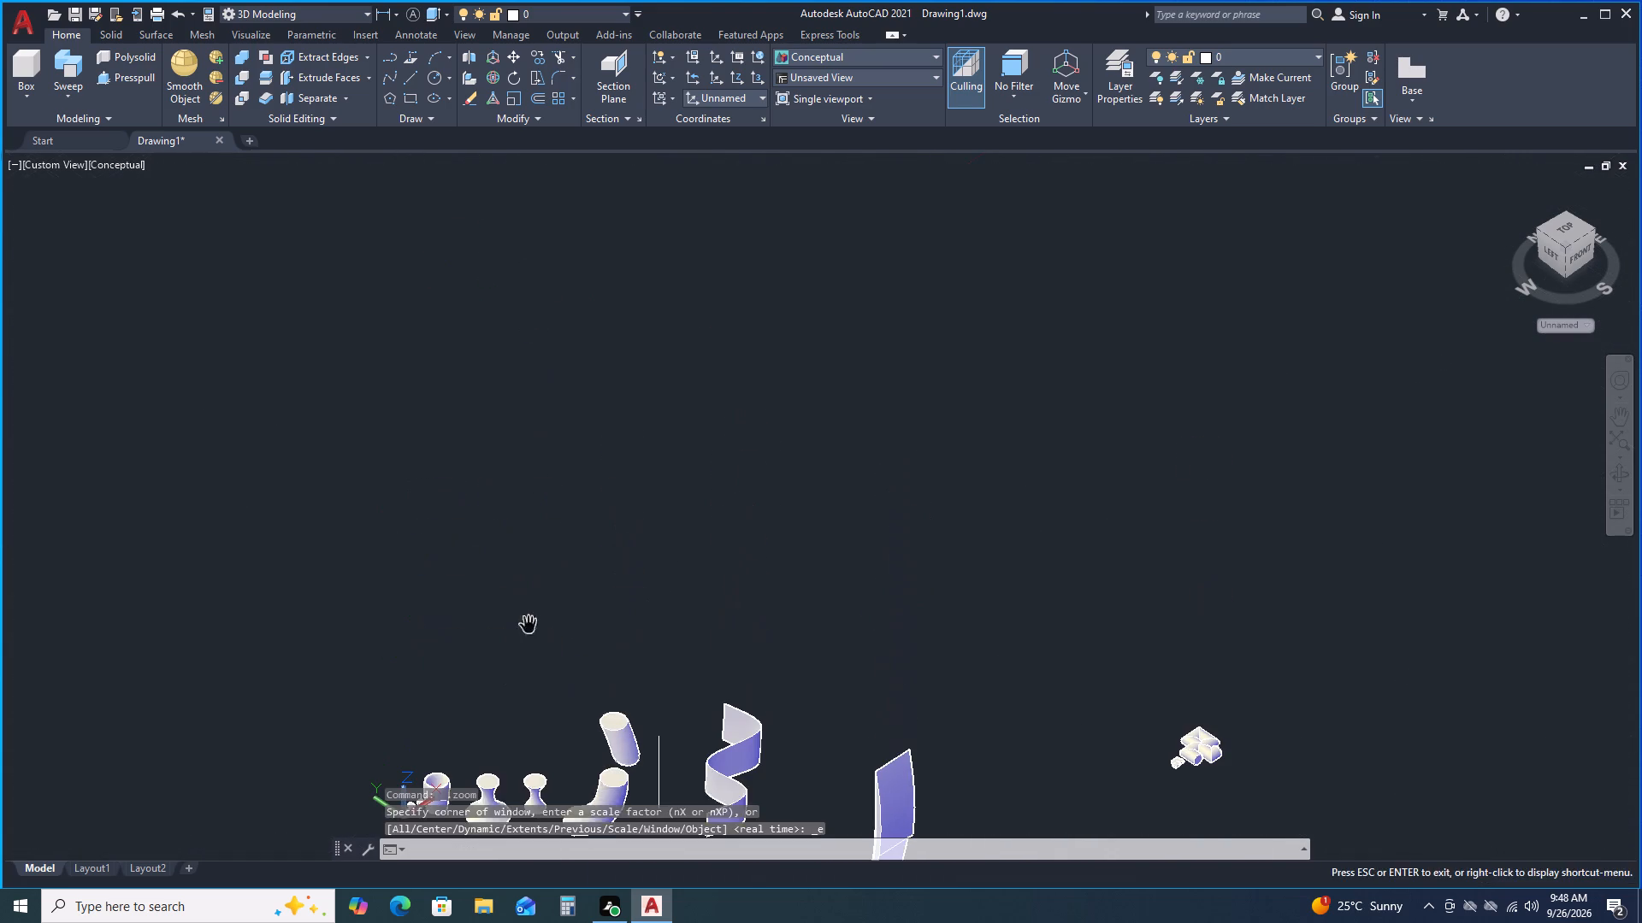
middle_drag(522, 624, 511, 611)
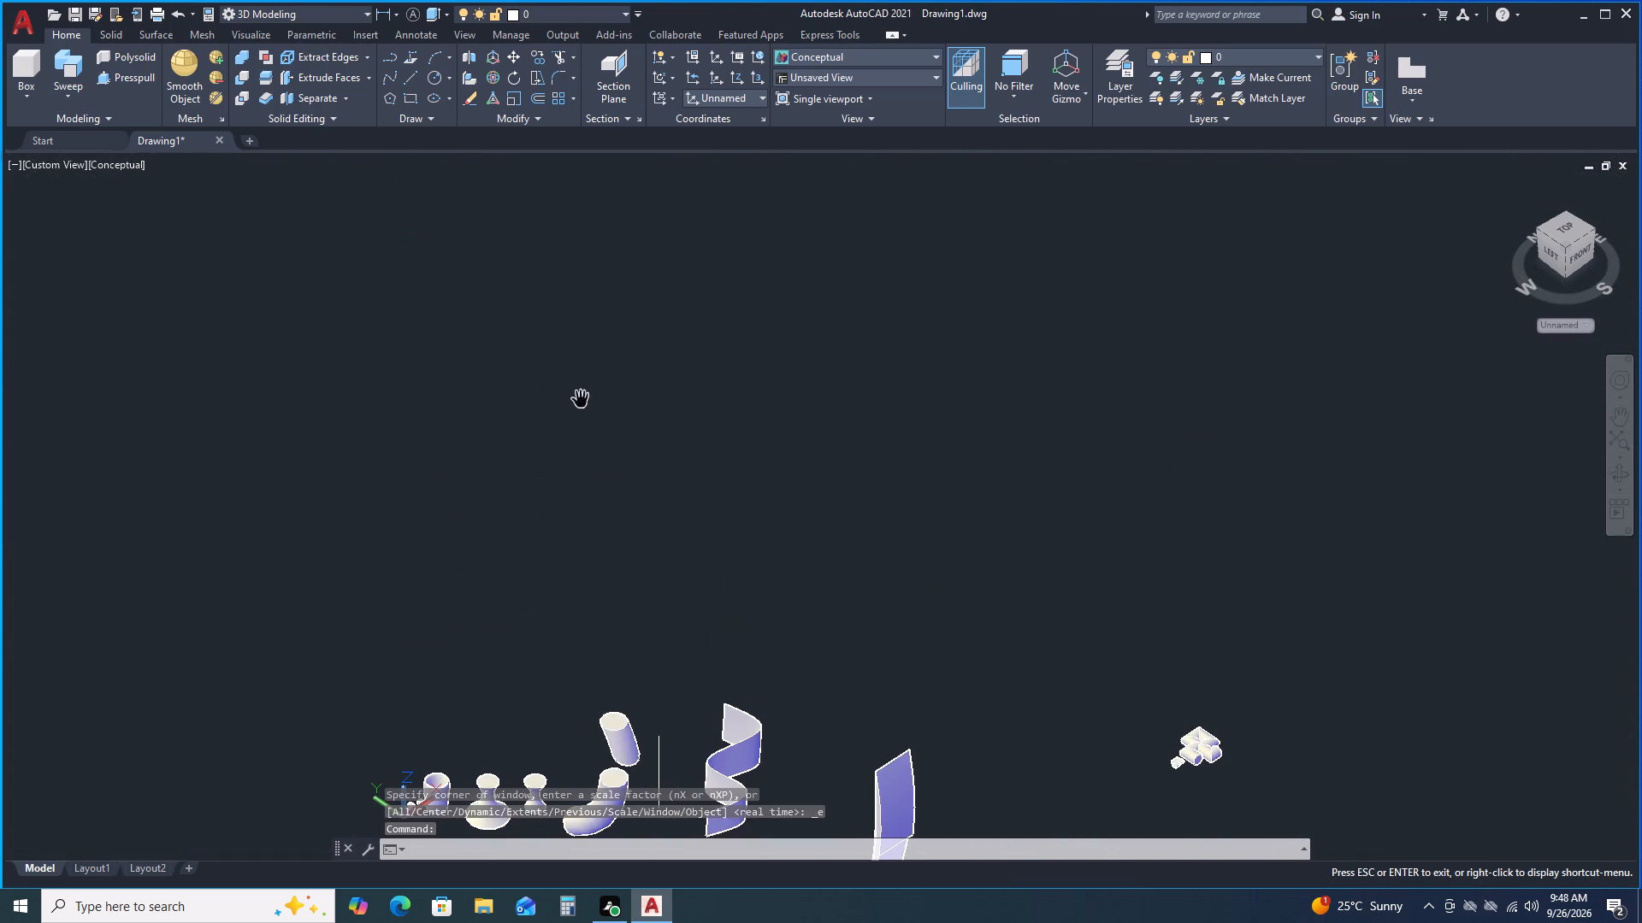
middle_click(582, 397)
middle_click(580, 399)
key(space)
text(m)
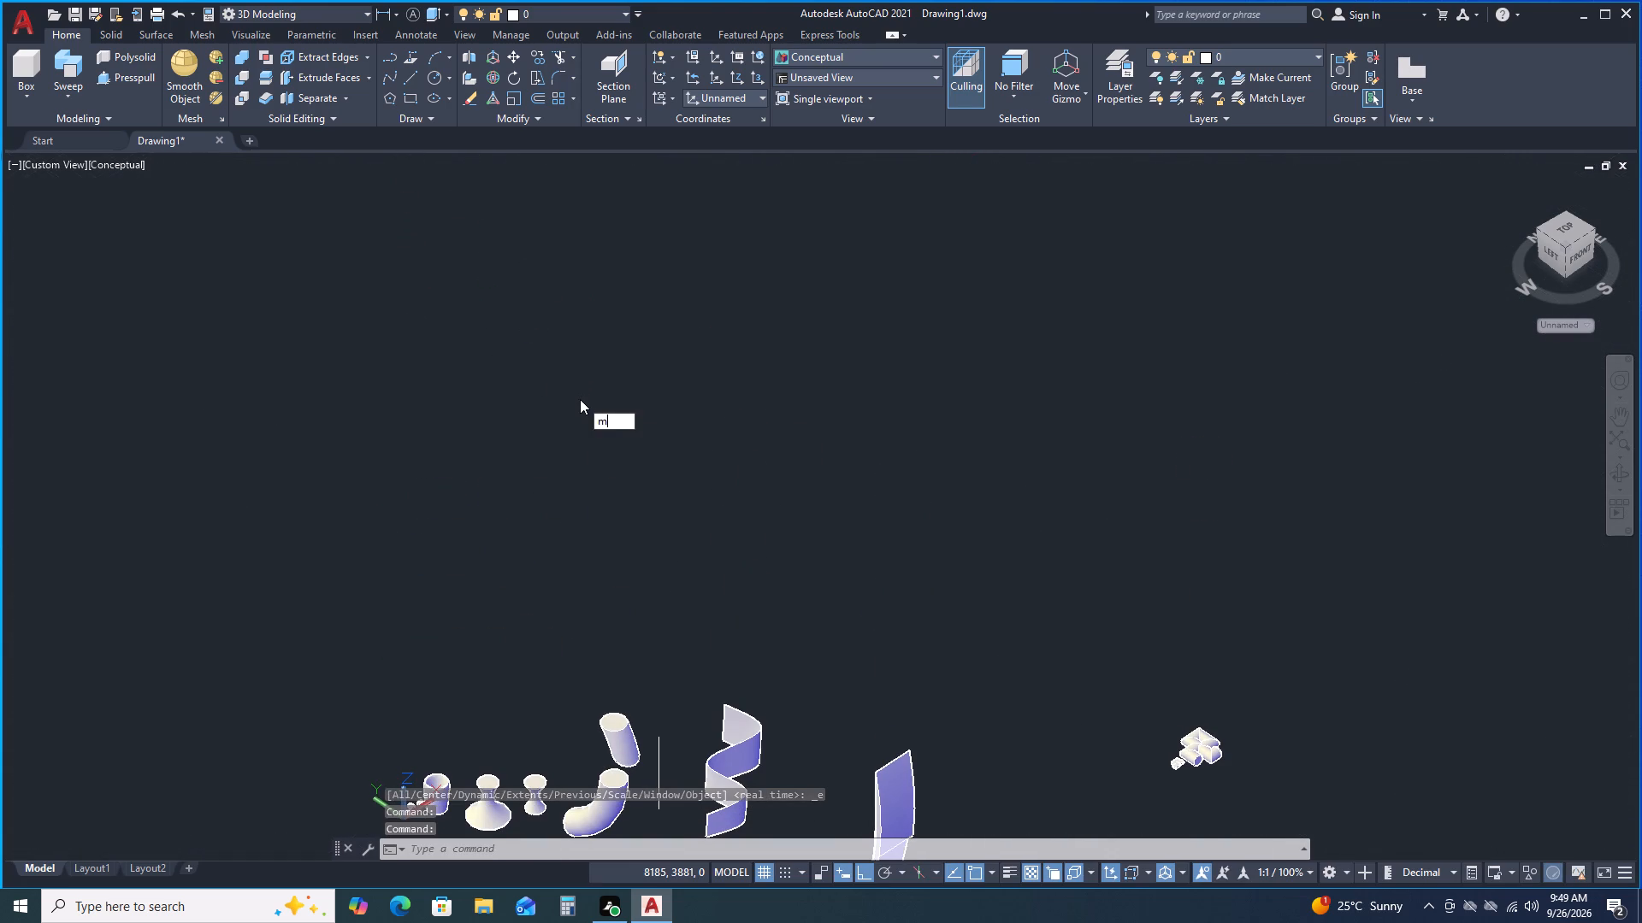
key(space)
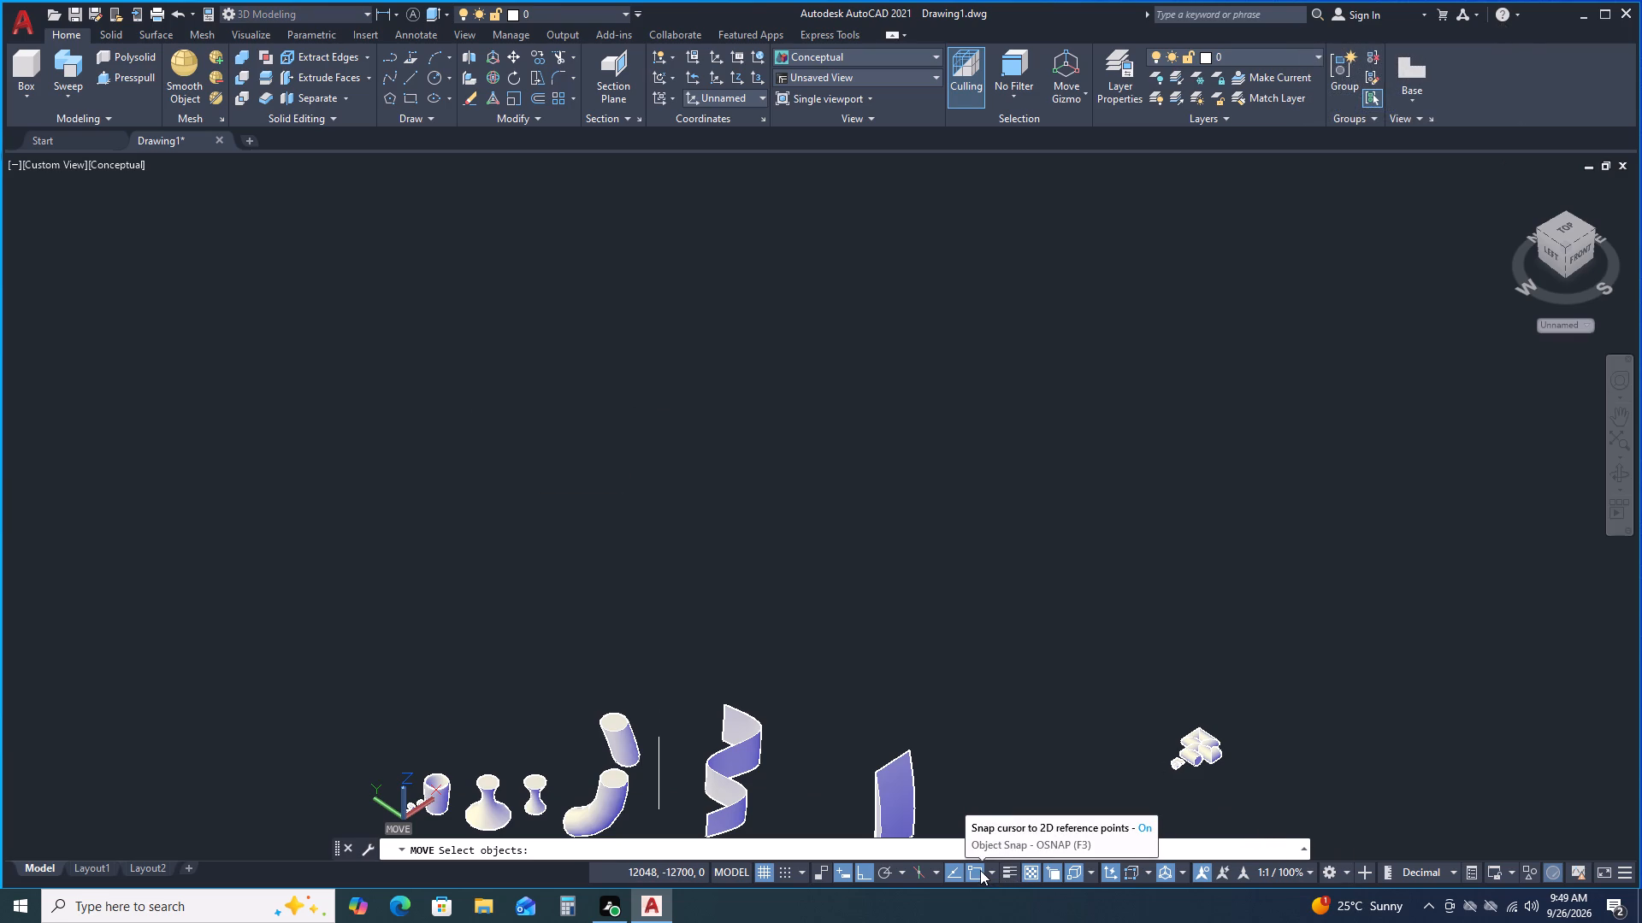
Turn on snap mode, and switch the grid display off and back on.
click(786, 870)
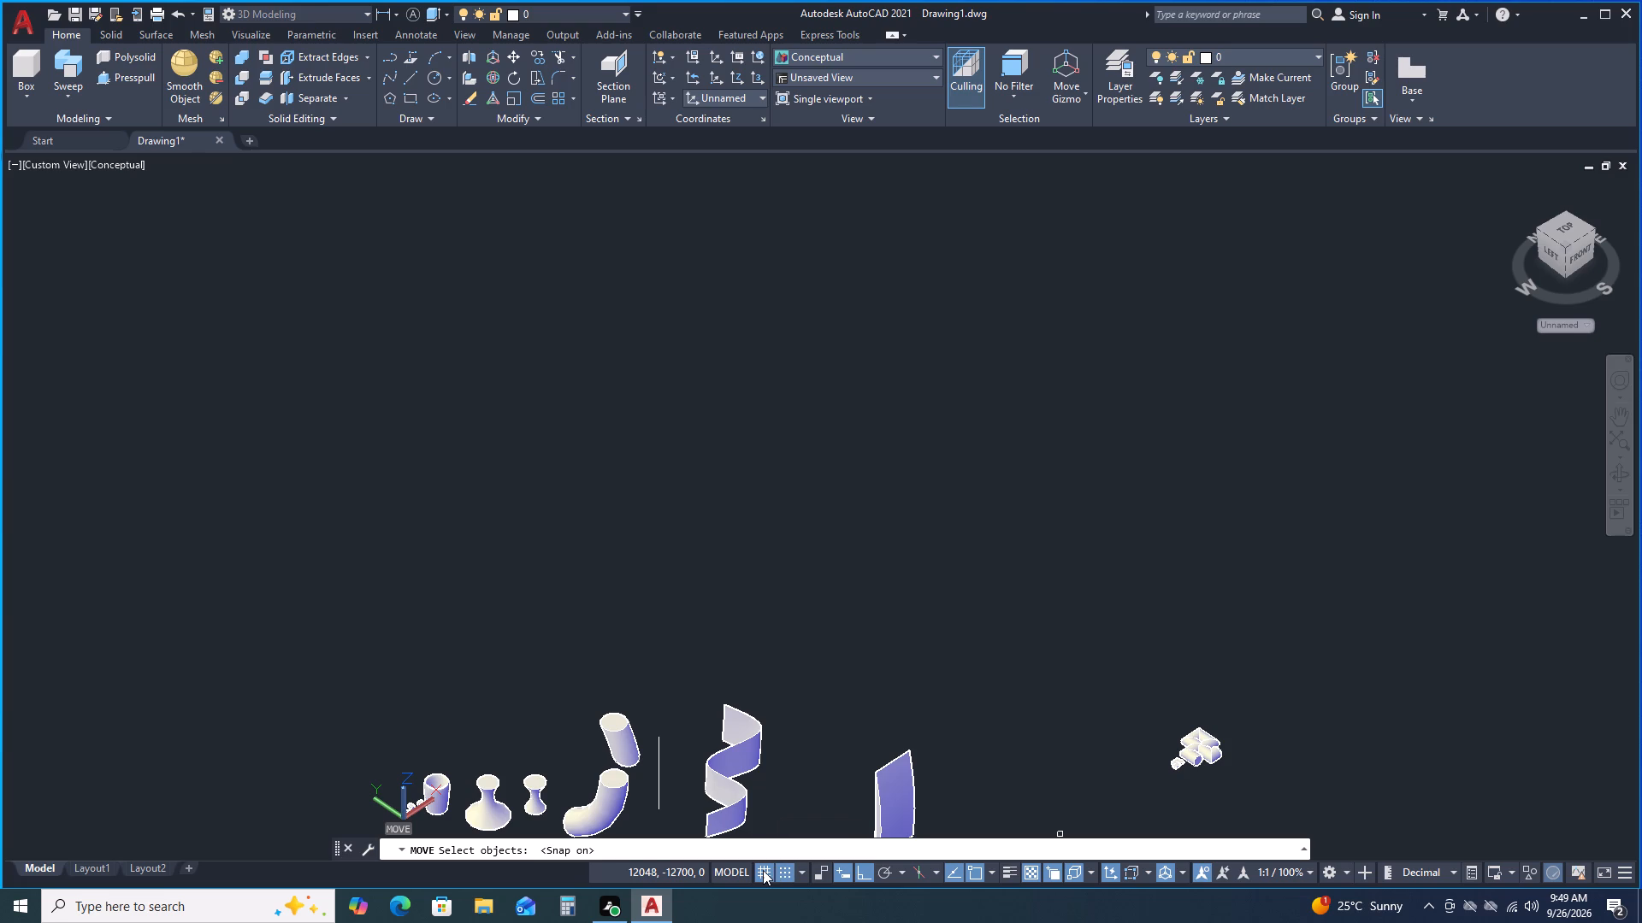
click(762, 870)
click(762, 870)
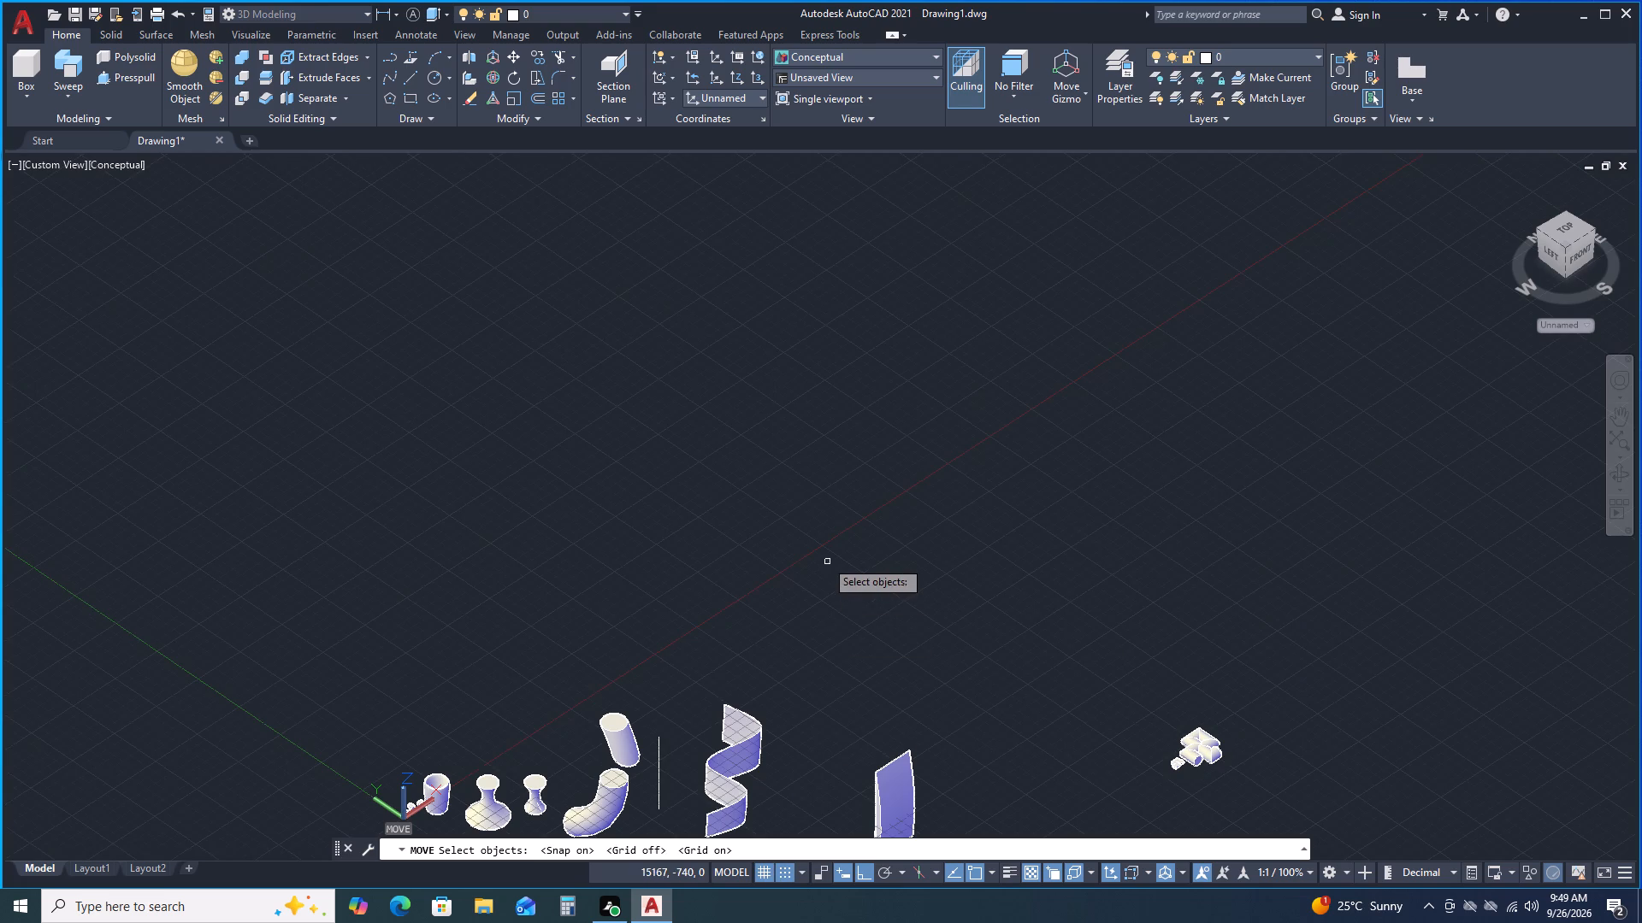
Draw a circle of radius 10 in the empty area behind the existing row of solids.
scroll(825, 560, down, 1)
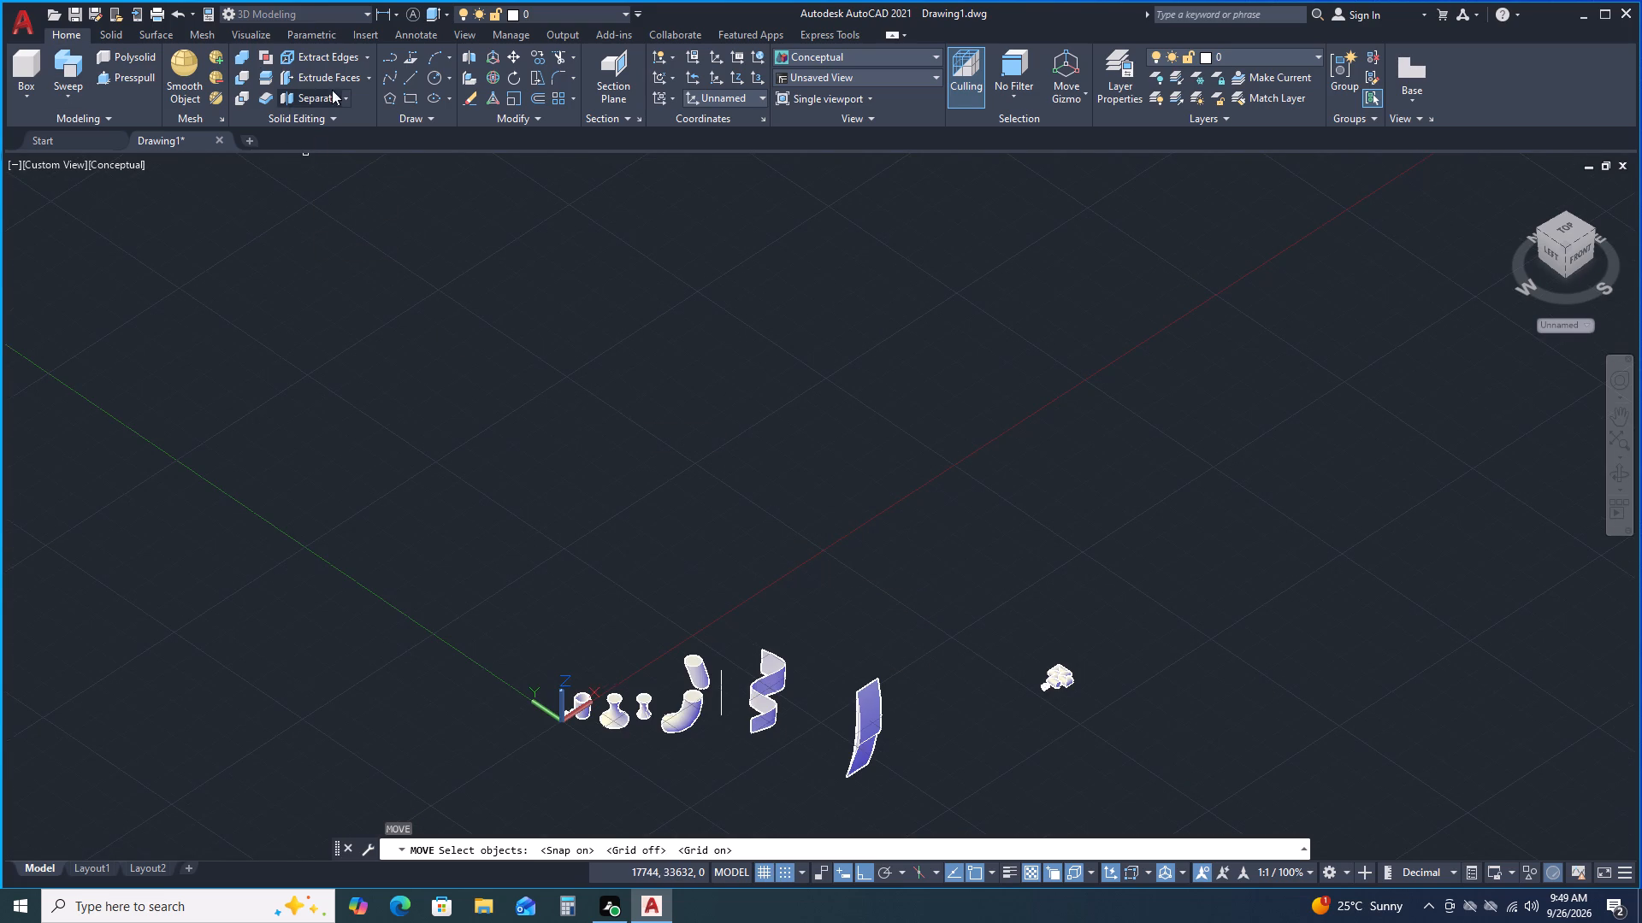
click(436, 73)
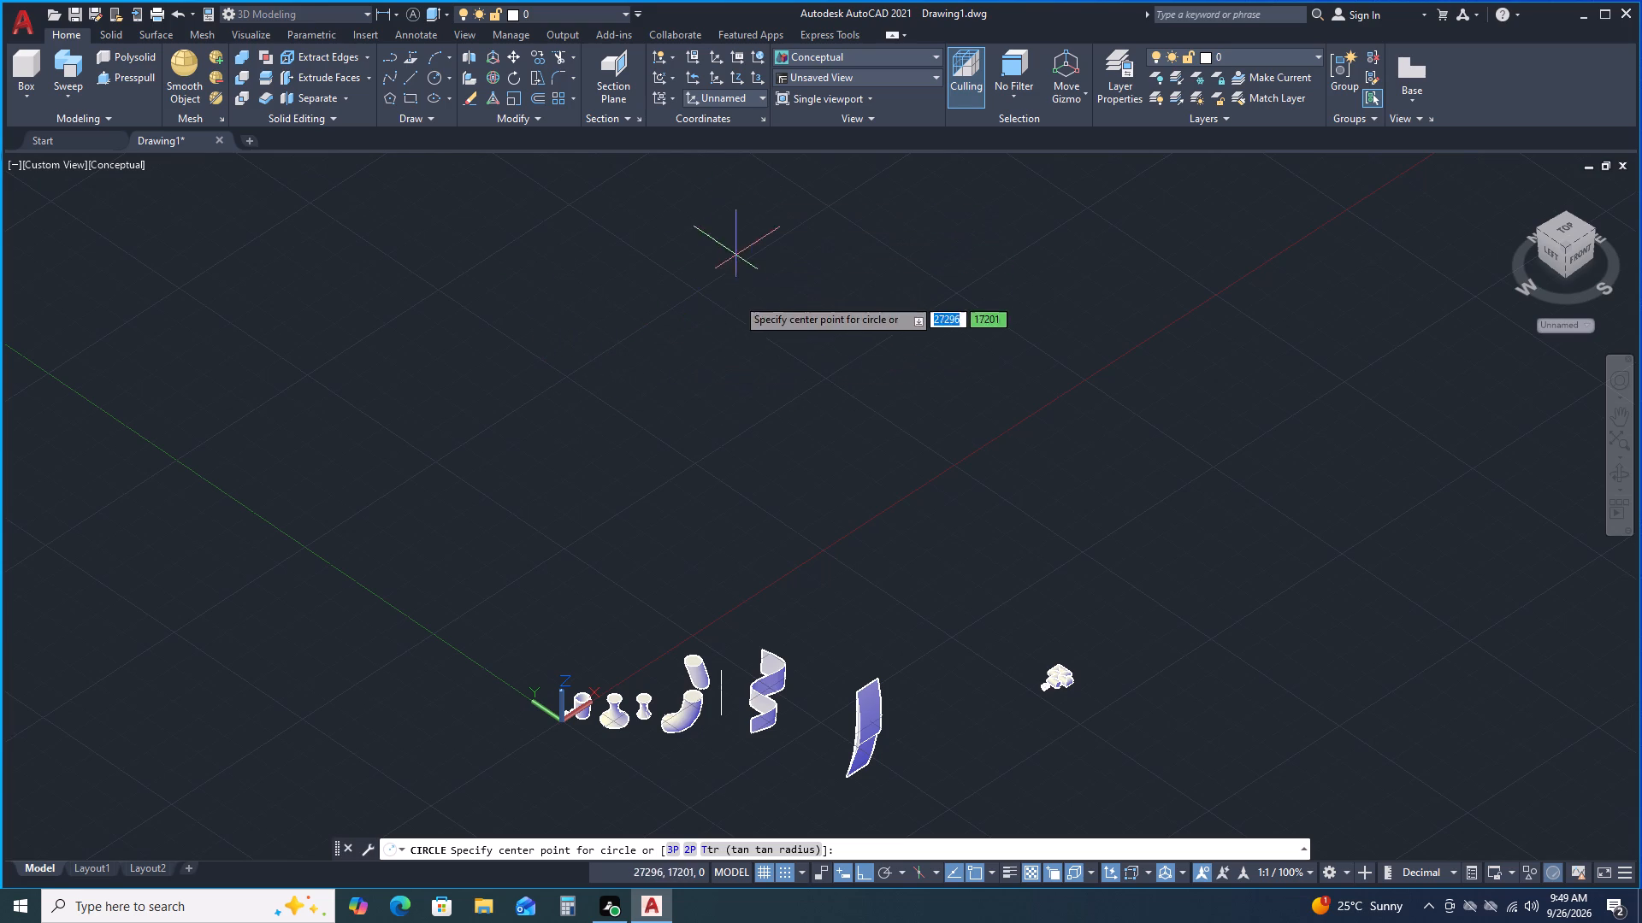
click(732, 339)
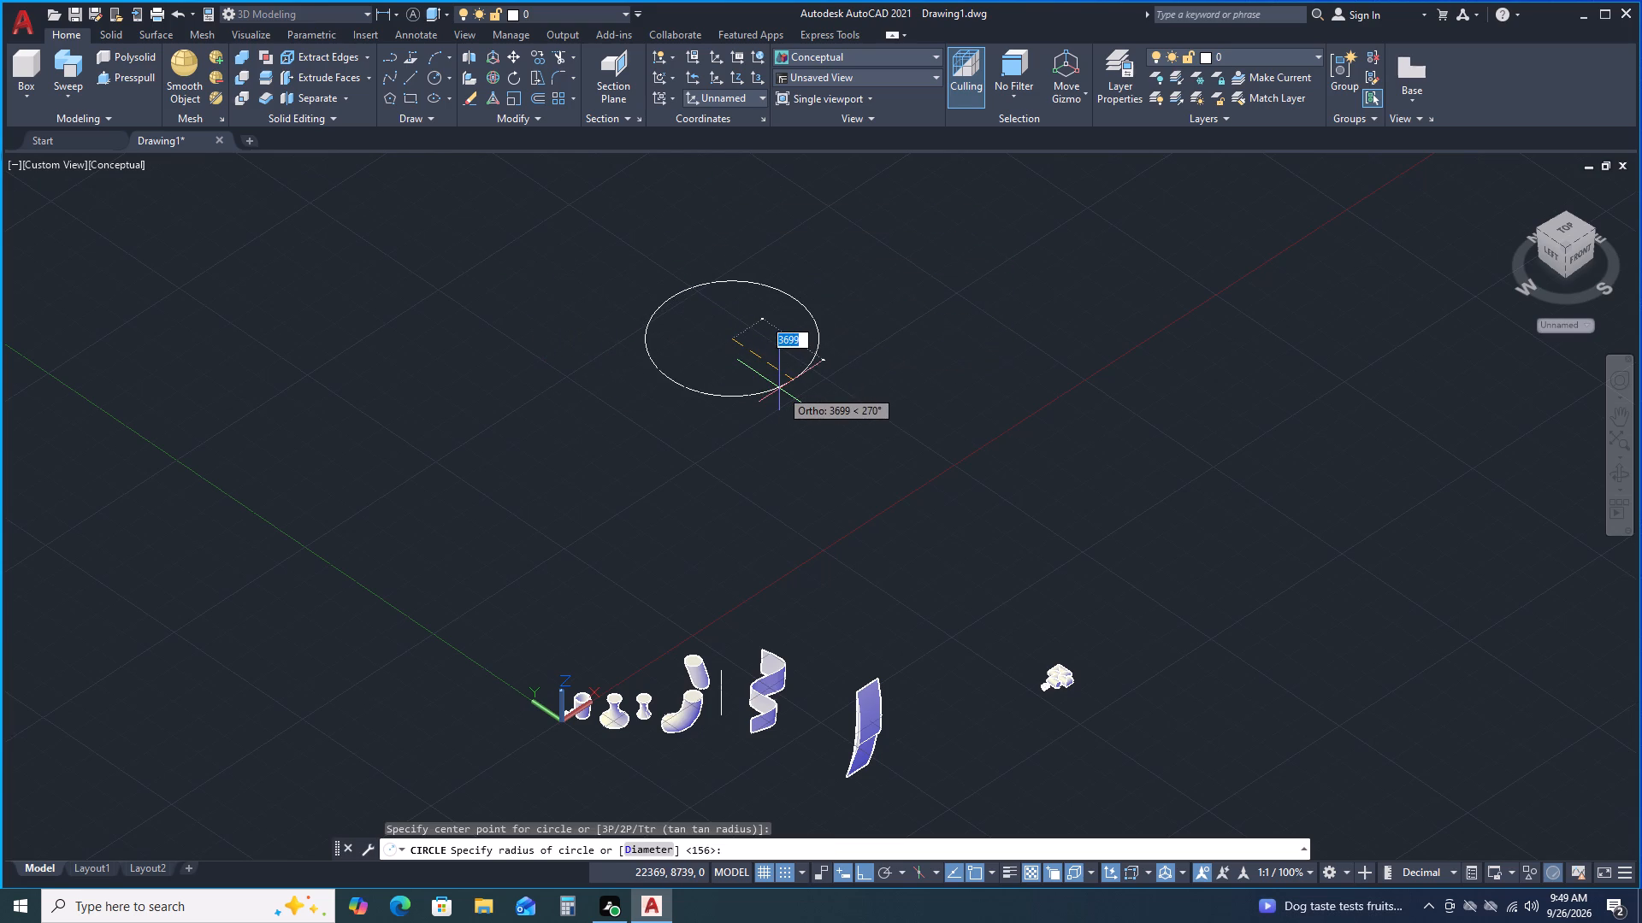
text(10)
key(Return)
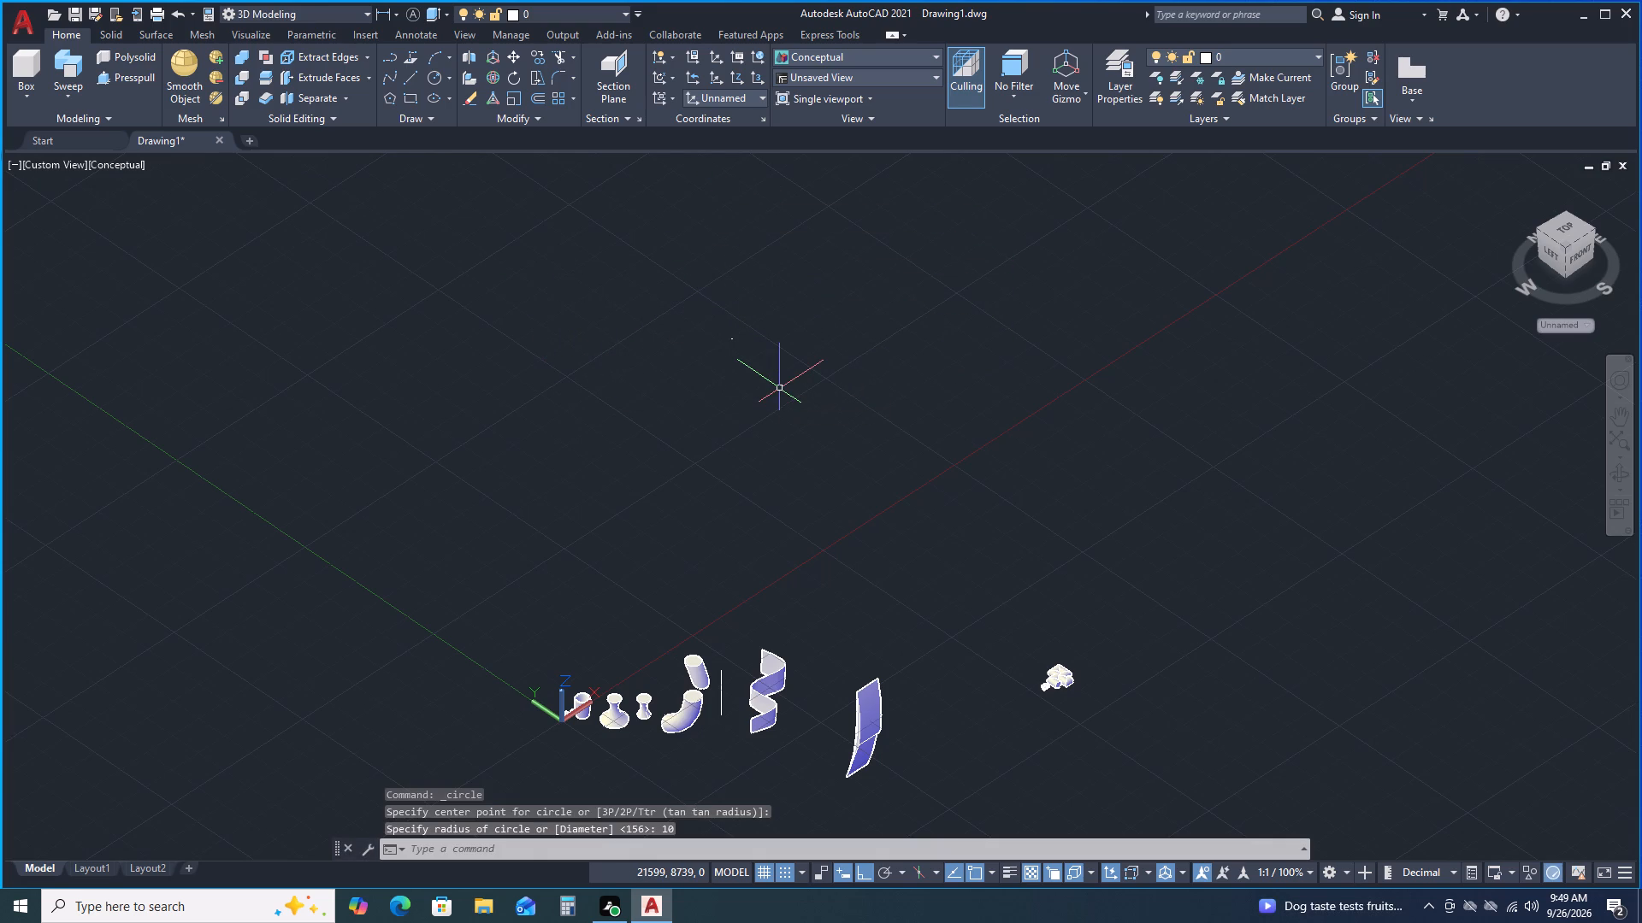
Draw a second circle of radius 32.5 concentric with the small radius 10 circle.
scroll(771, 345, up, 3)
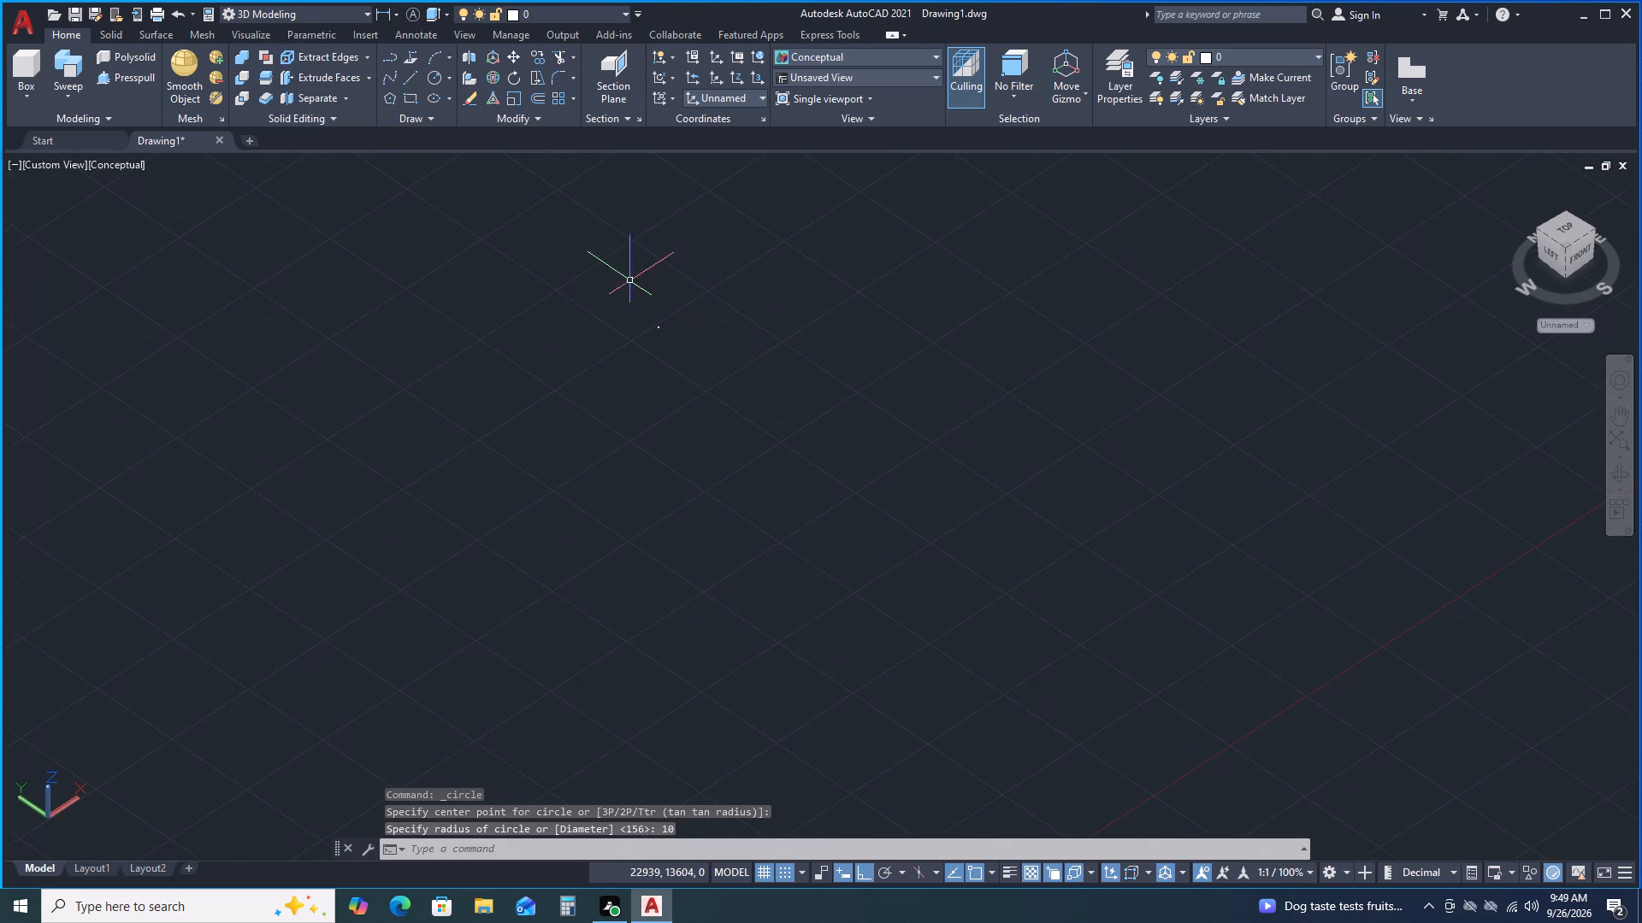
scroll(651, 347, up, 1)
scroll(651, 347, down, 1)
scroll(651, 347, up, 1)
scroll(659, 276, up, 5)
scroll(672, 410, up, 3)
scroll(600, 363, up, 5)
scroll(602, 344, down, 1)
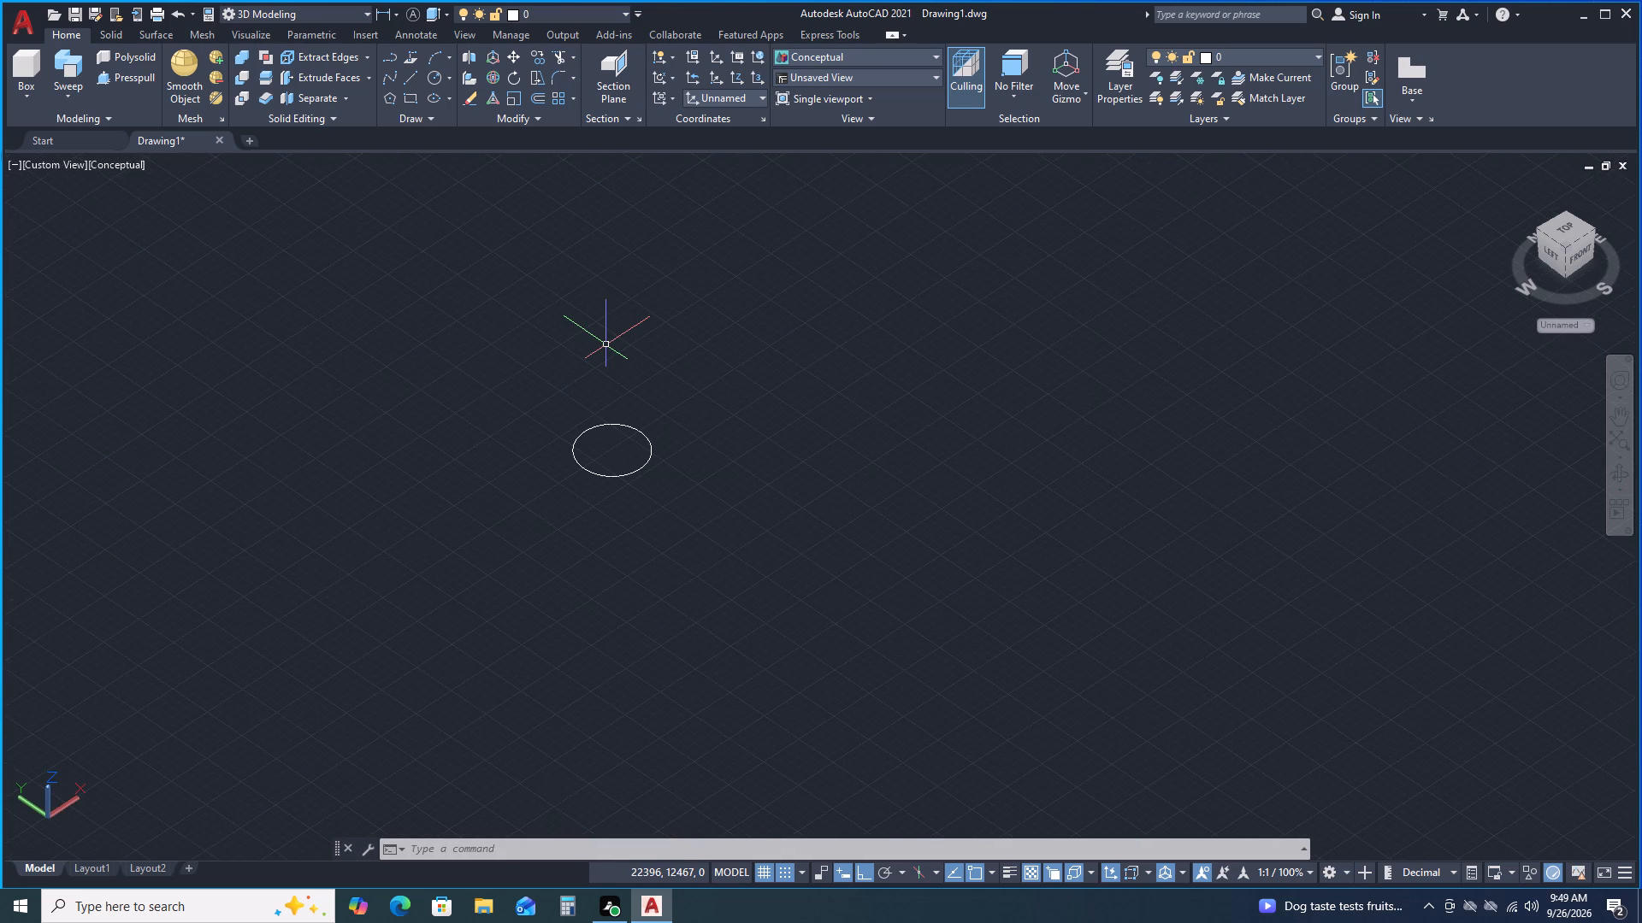
key(space)
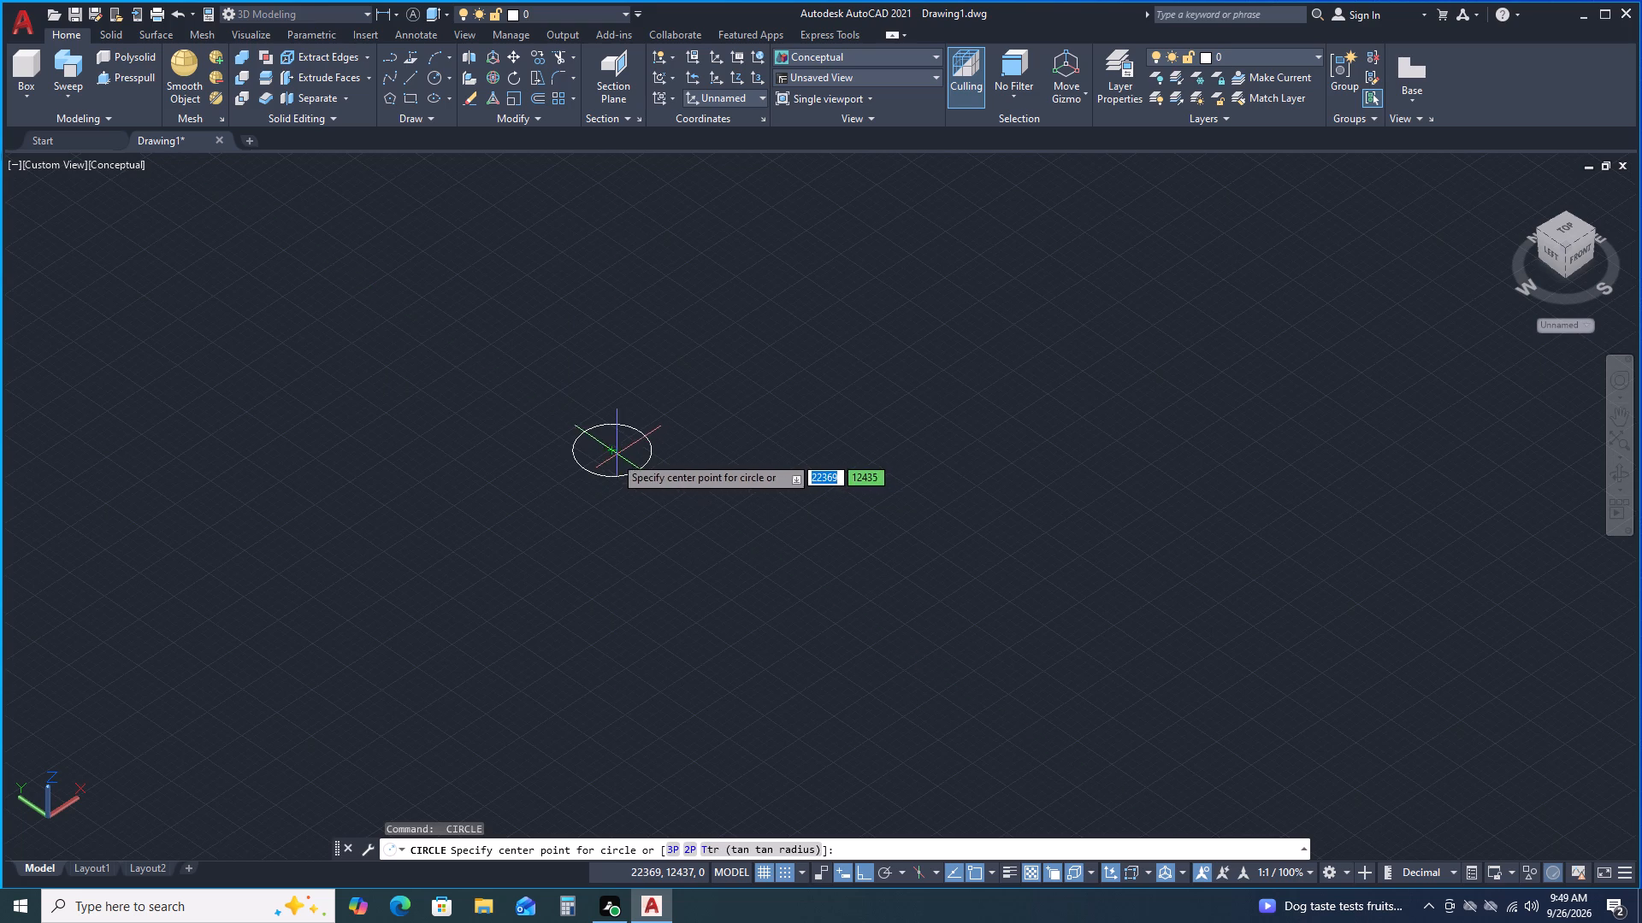
click(613, 456)
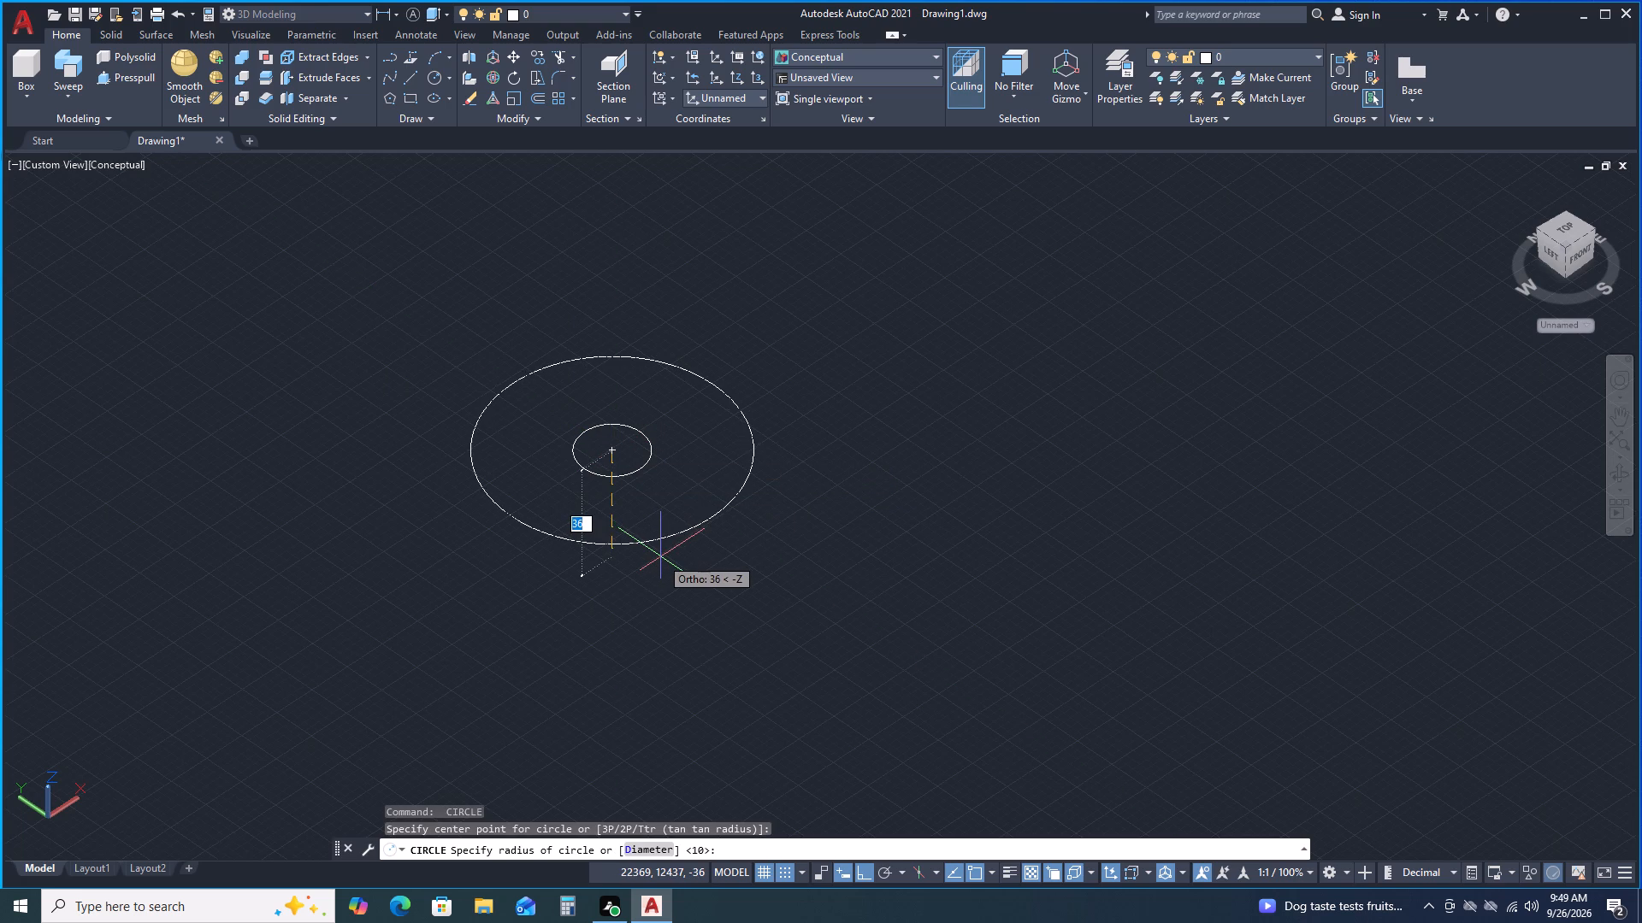
text(32.5)
key(Return)
Extrude both concentric circles as solids to a height of 28.
scroll(665, 500, down, 1)
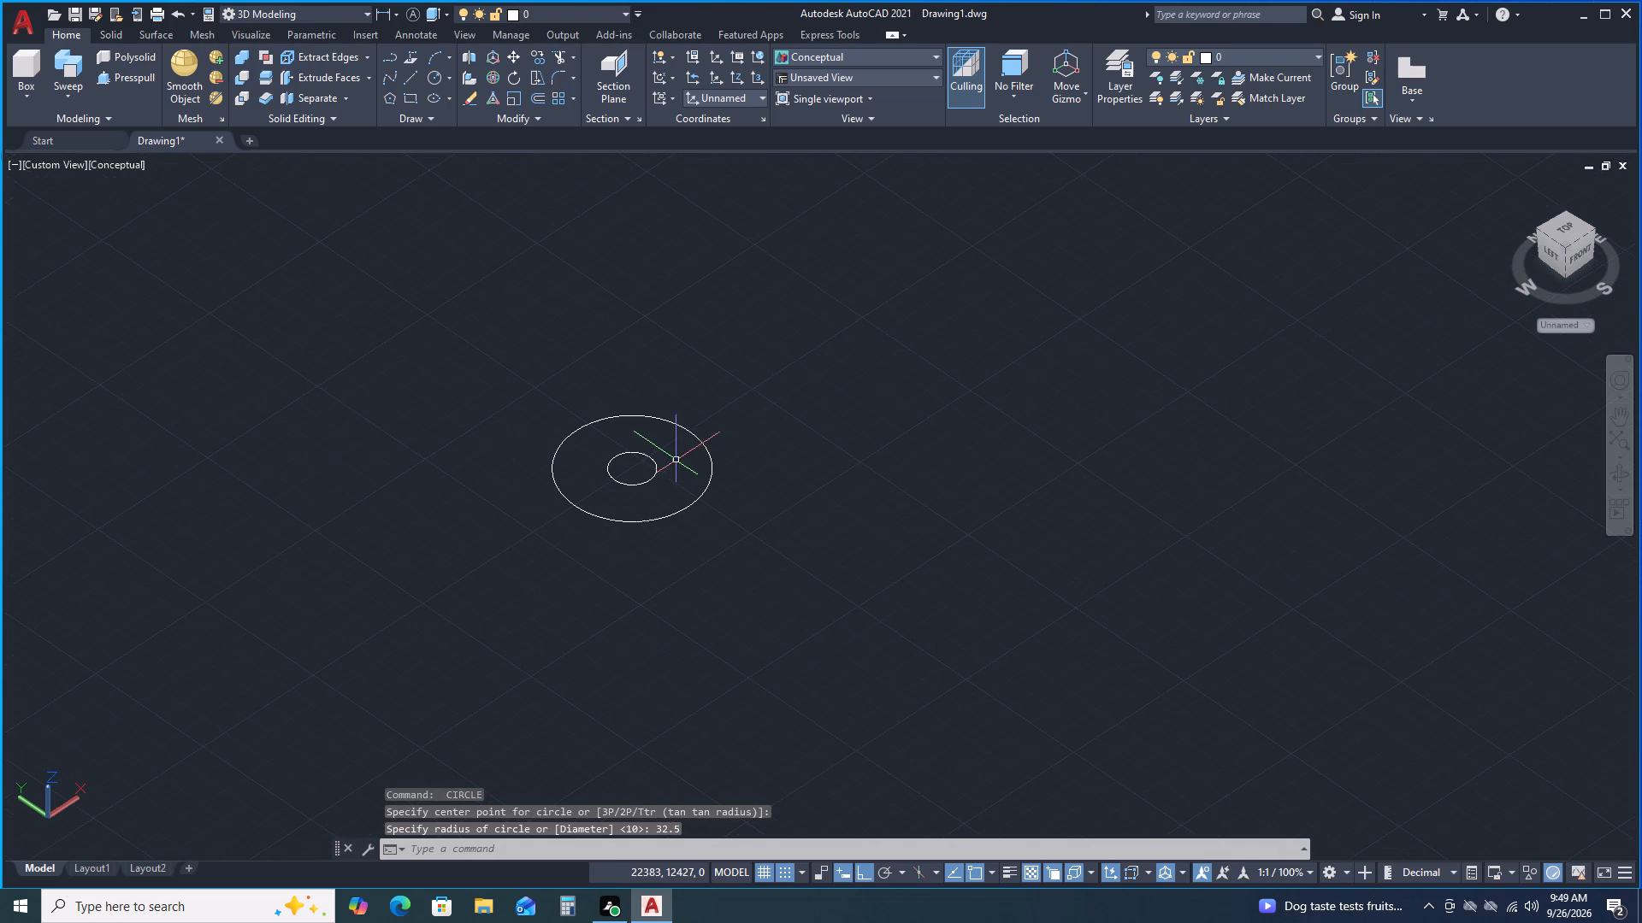
click(72, 89)
click(99, 132)
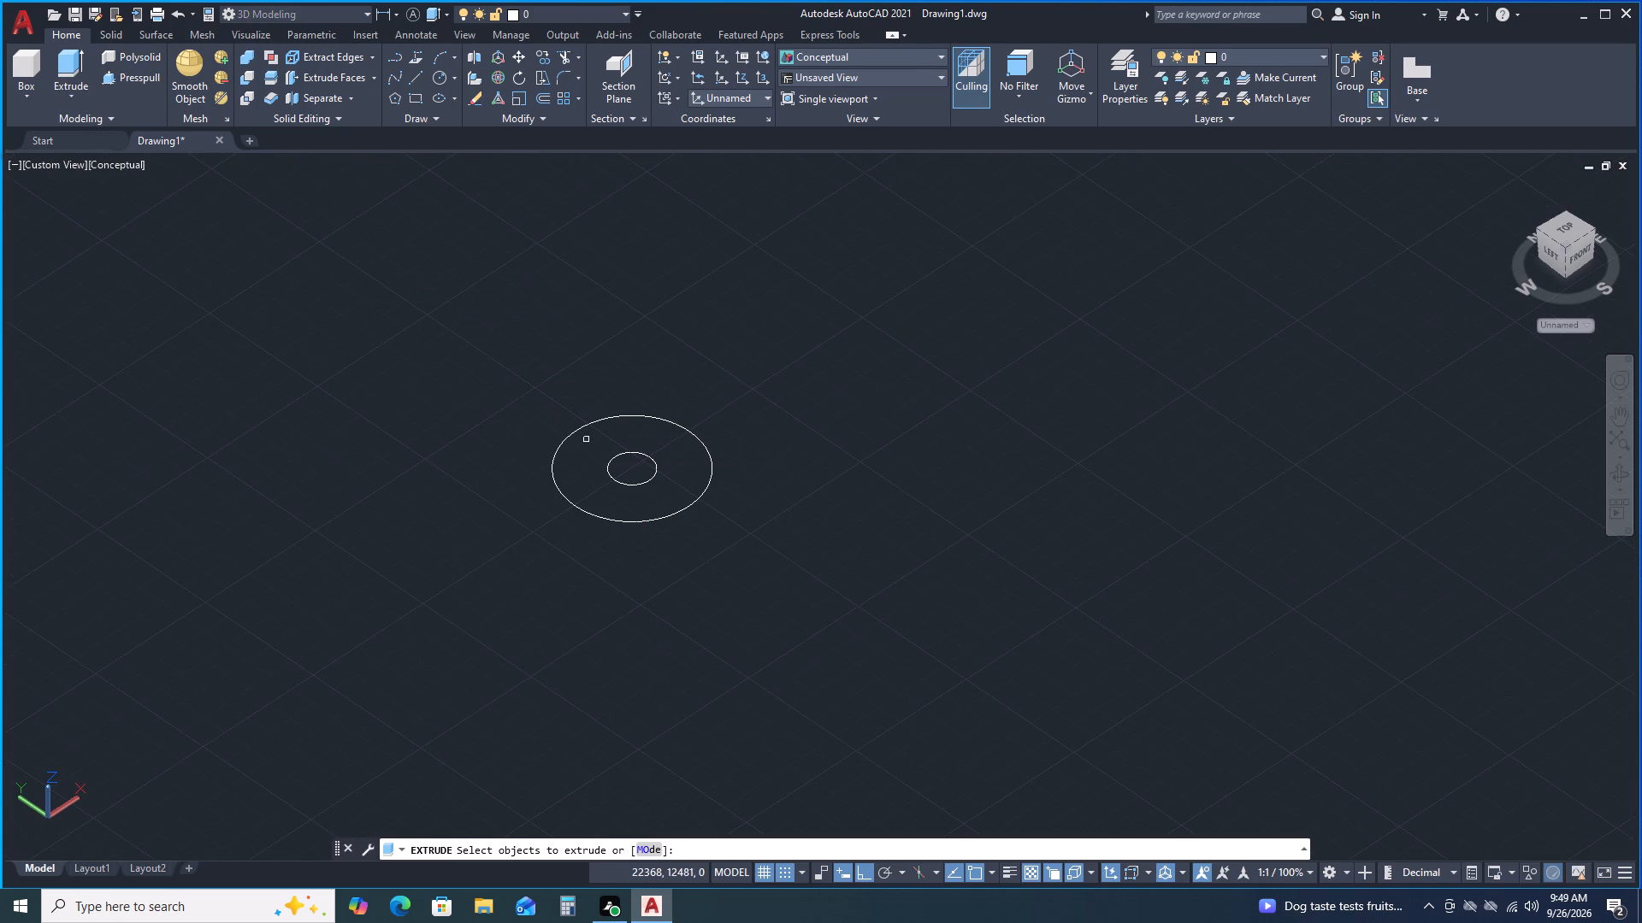
click(671, 516)
click(653, 478)
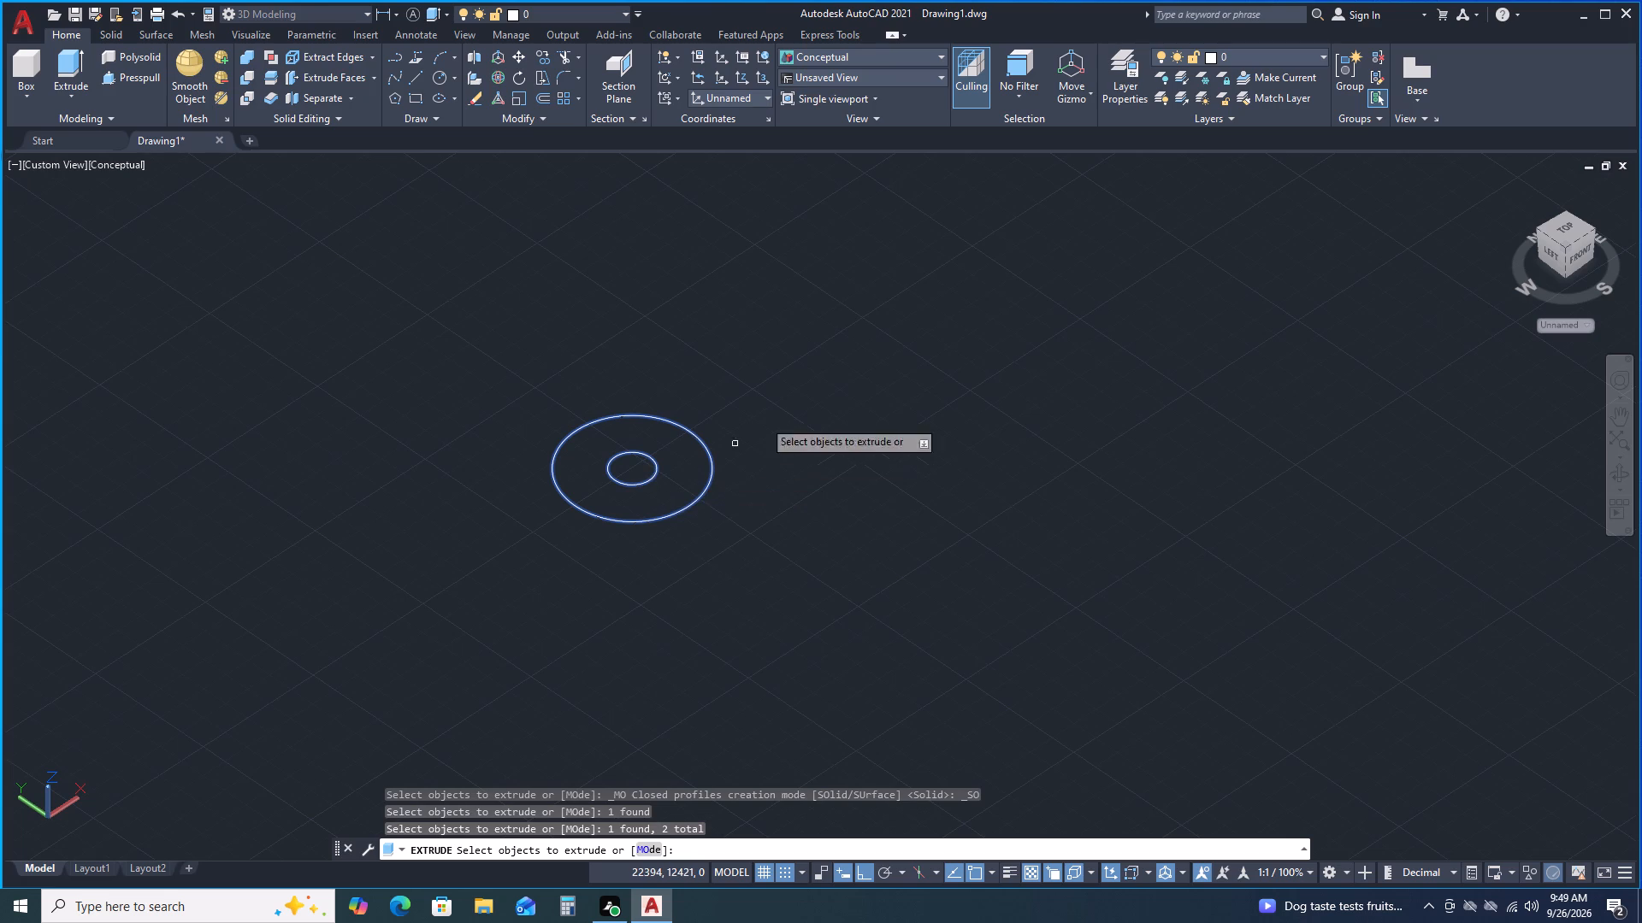
right_click(824, 374)
click(851, 380)
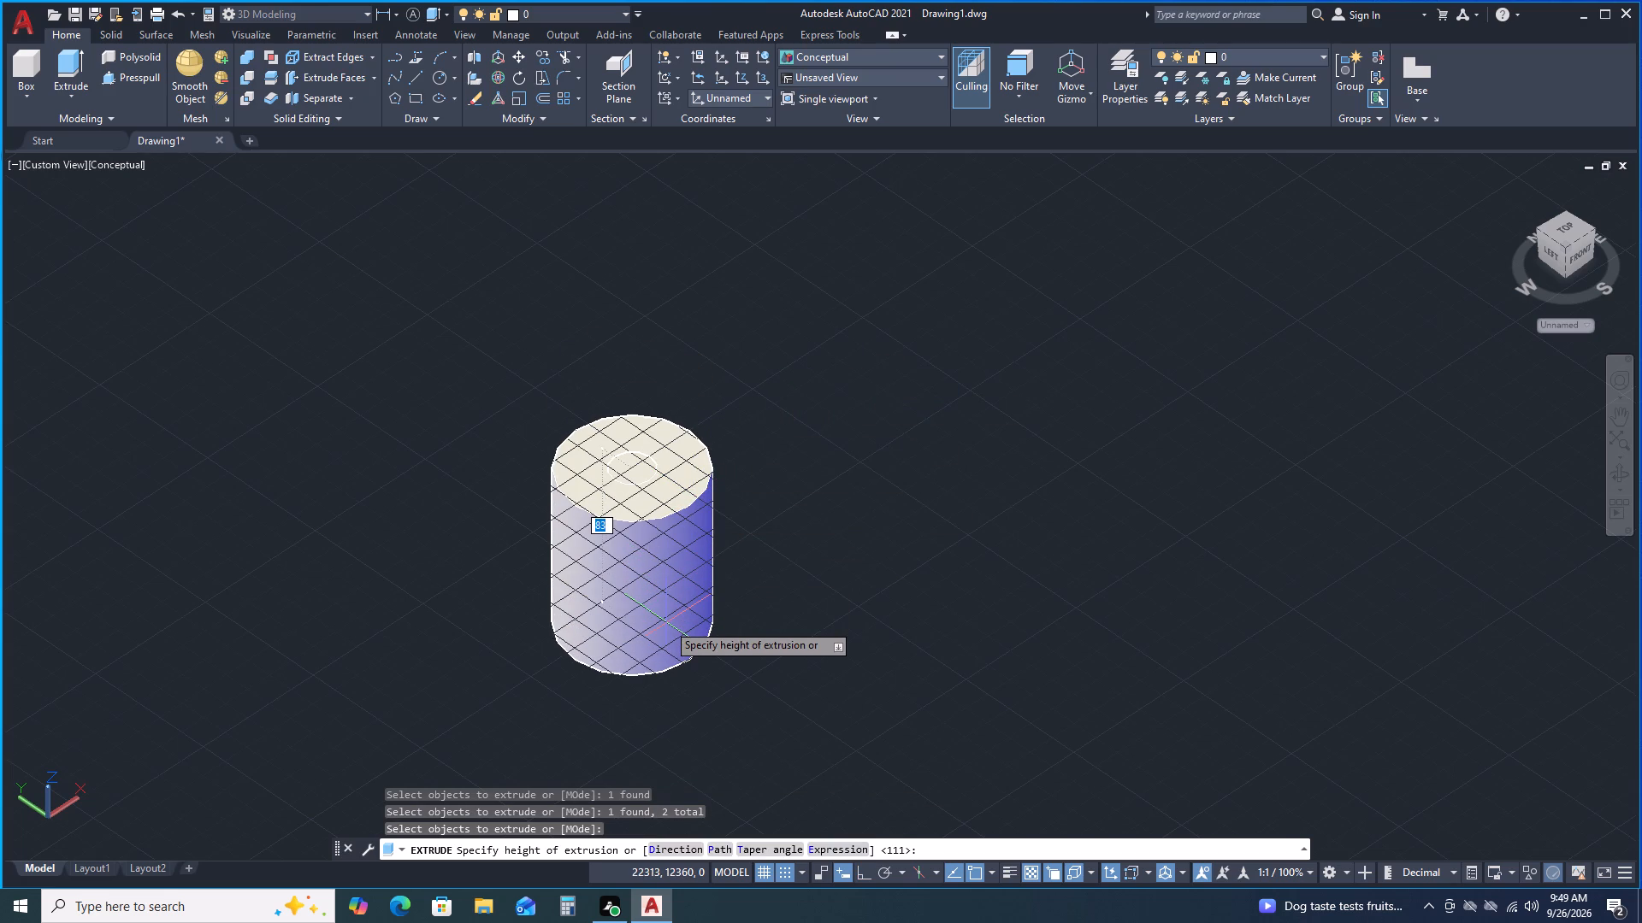
text(28)
key(Return)
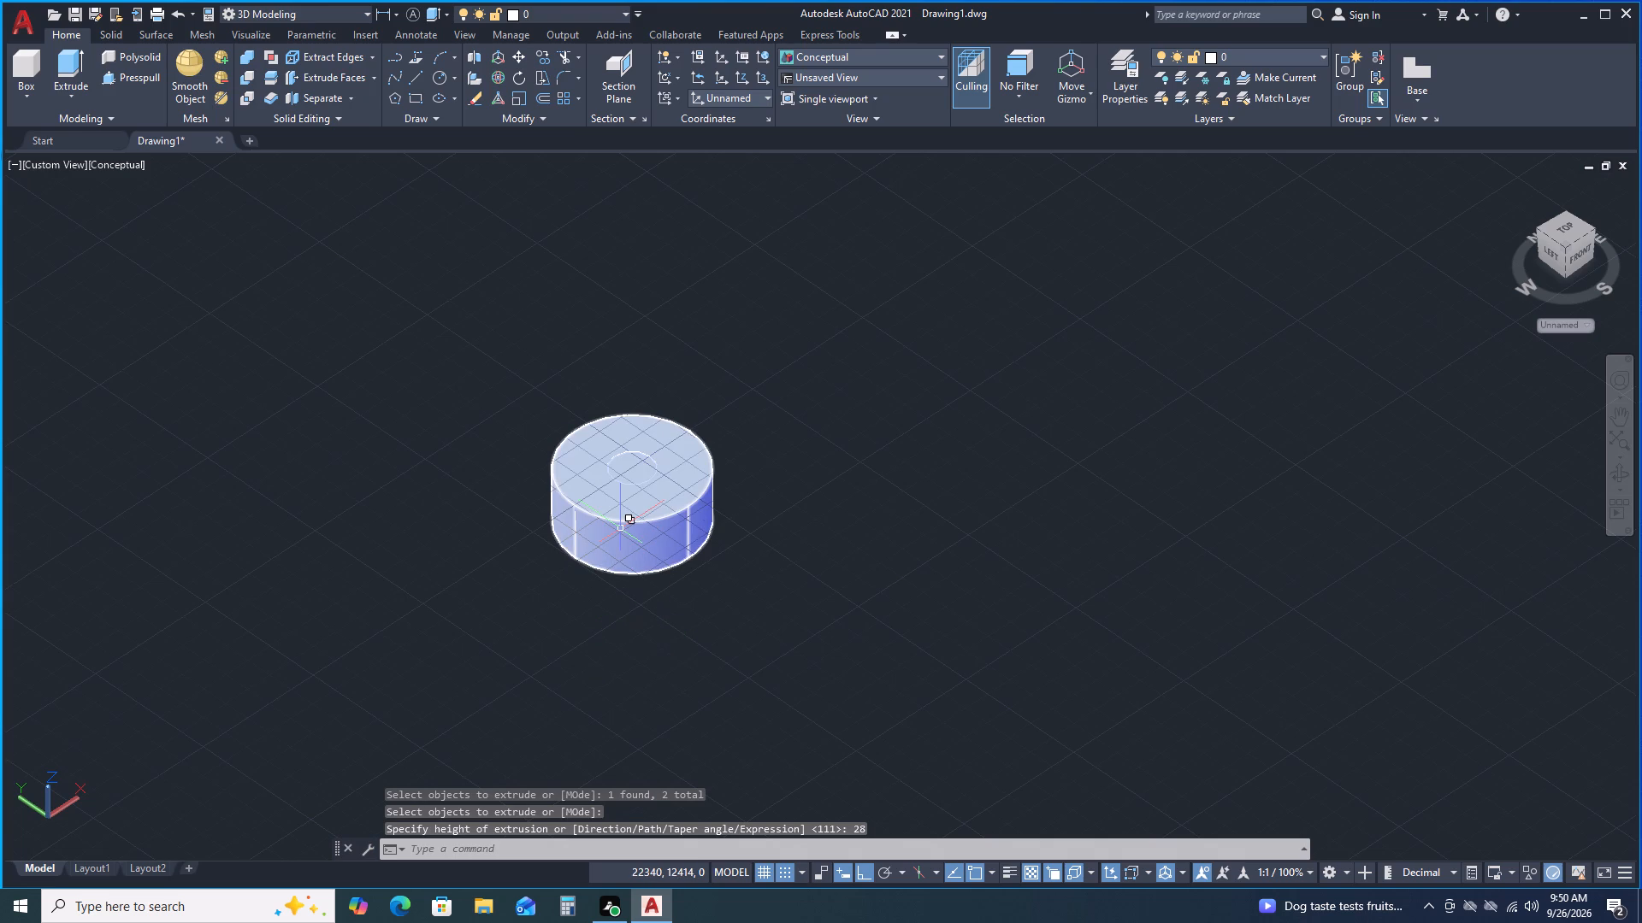
scroll(619, 526, up, 2)
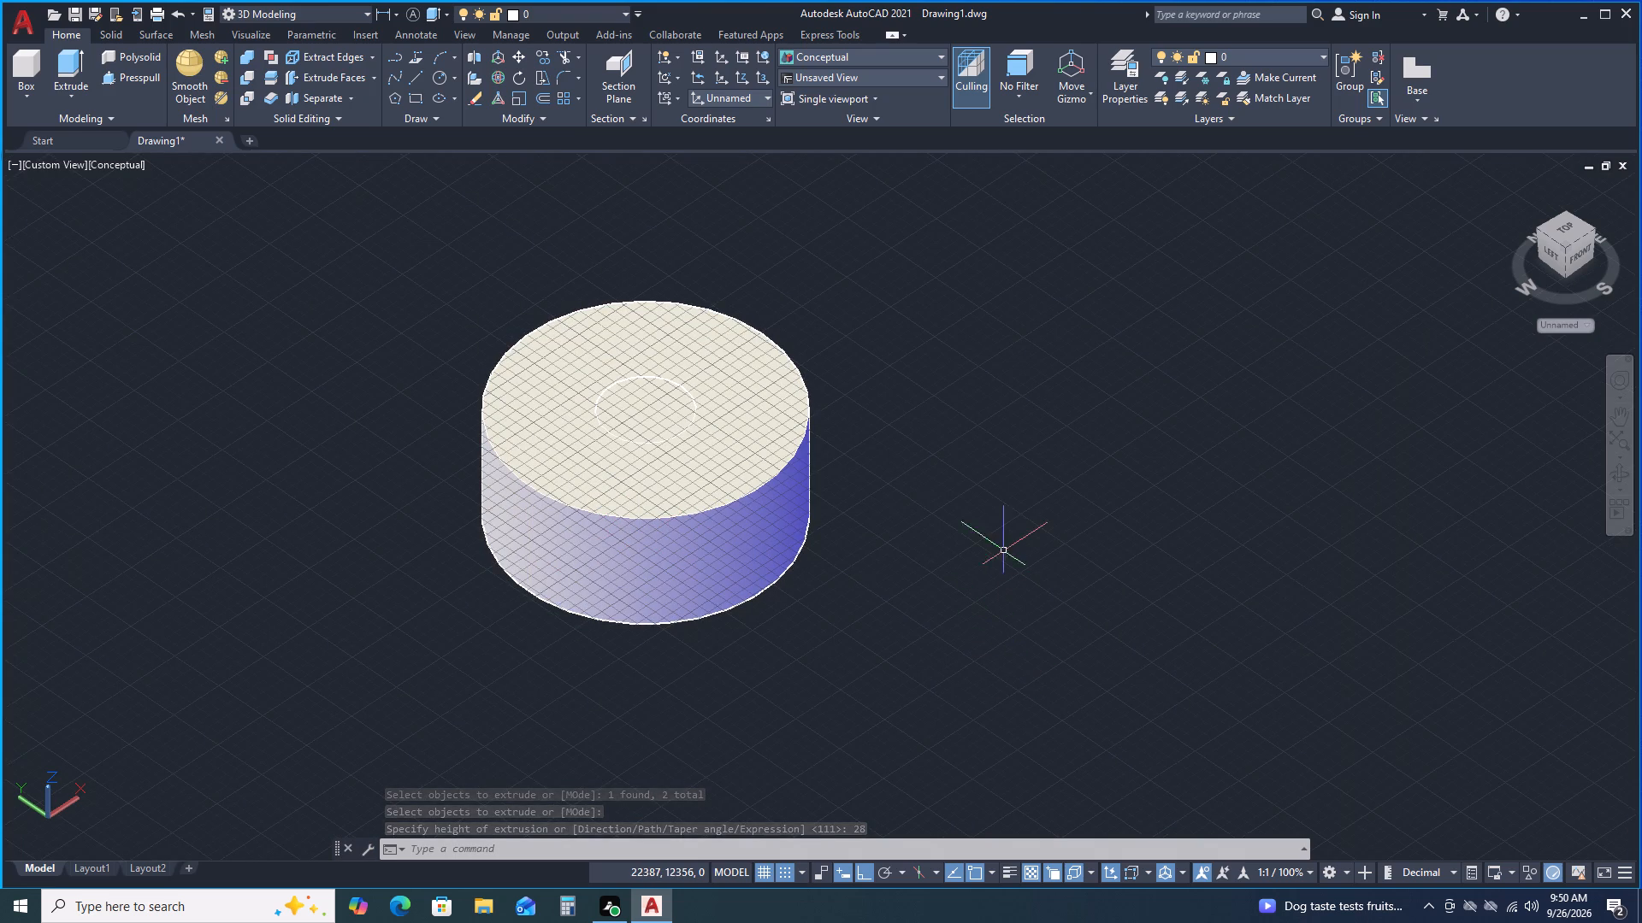
key(space)
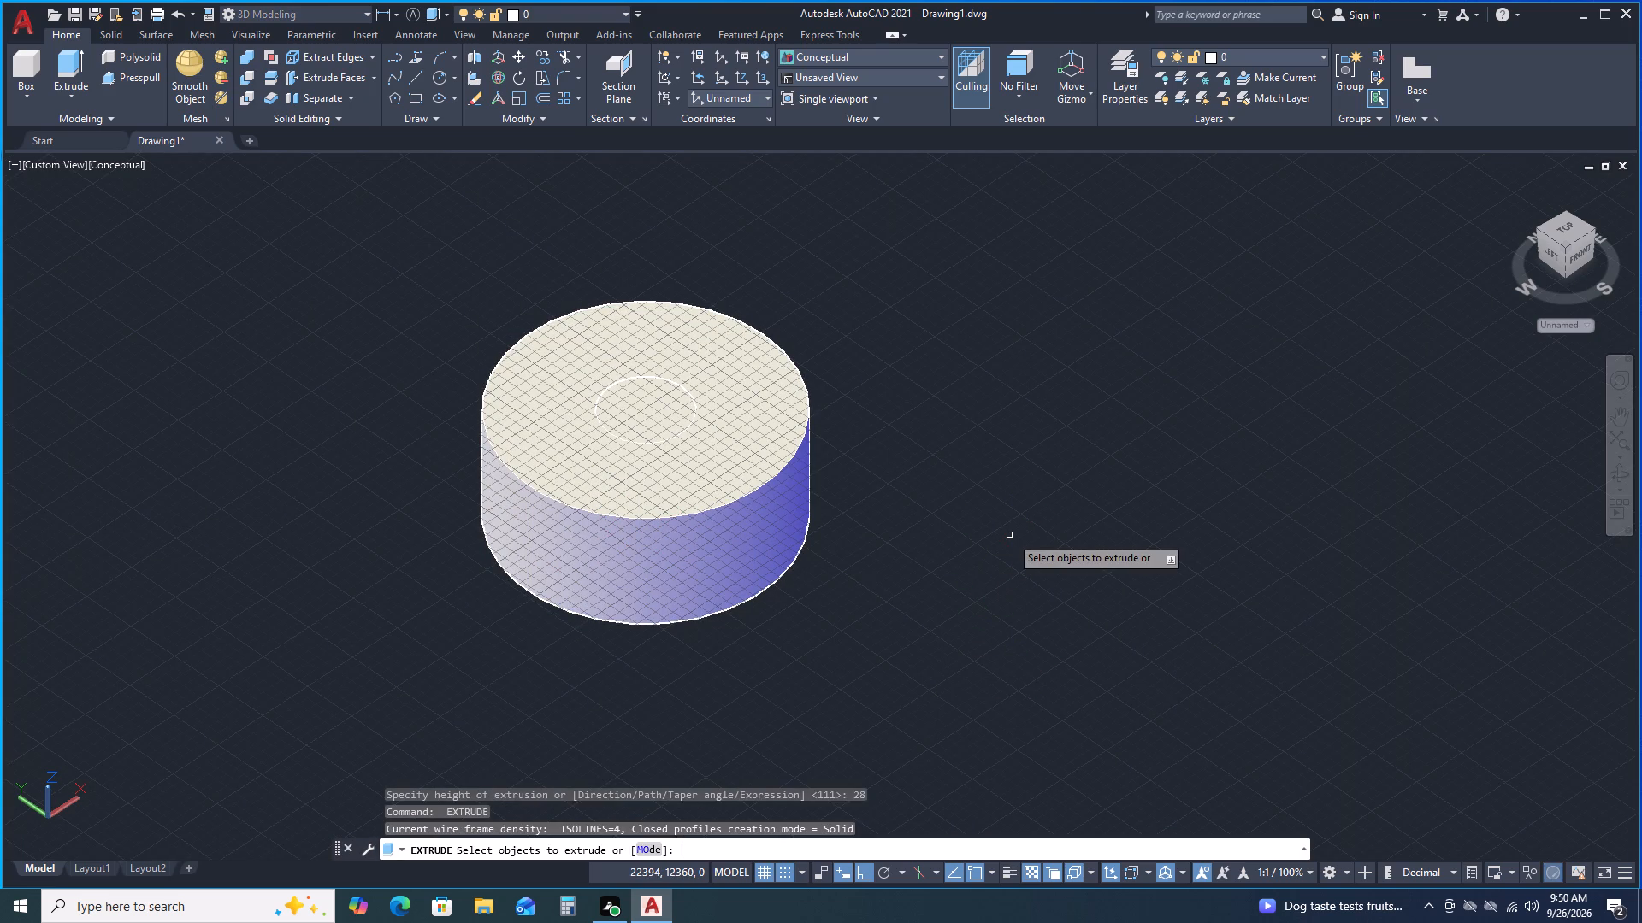
key(Escape)
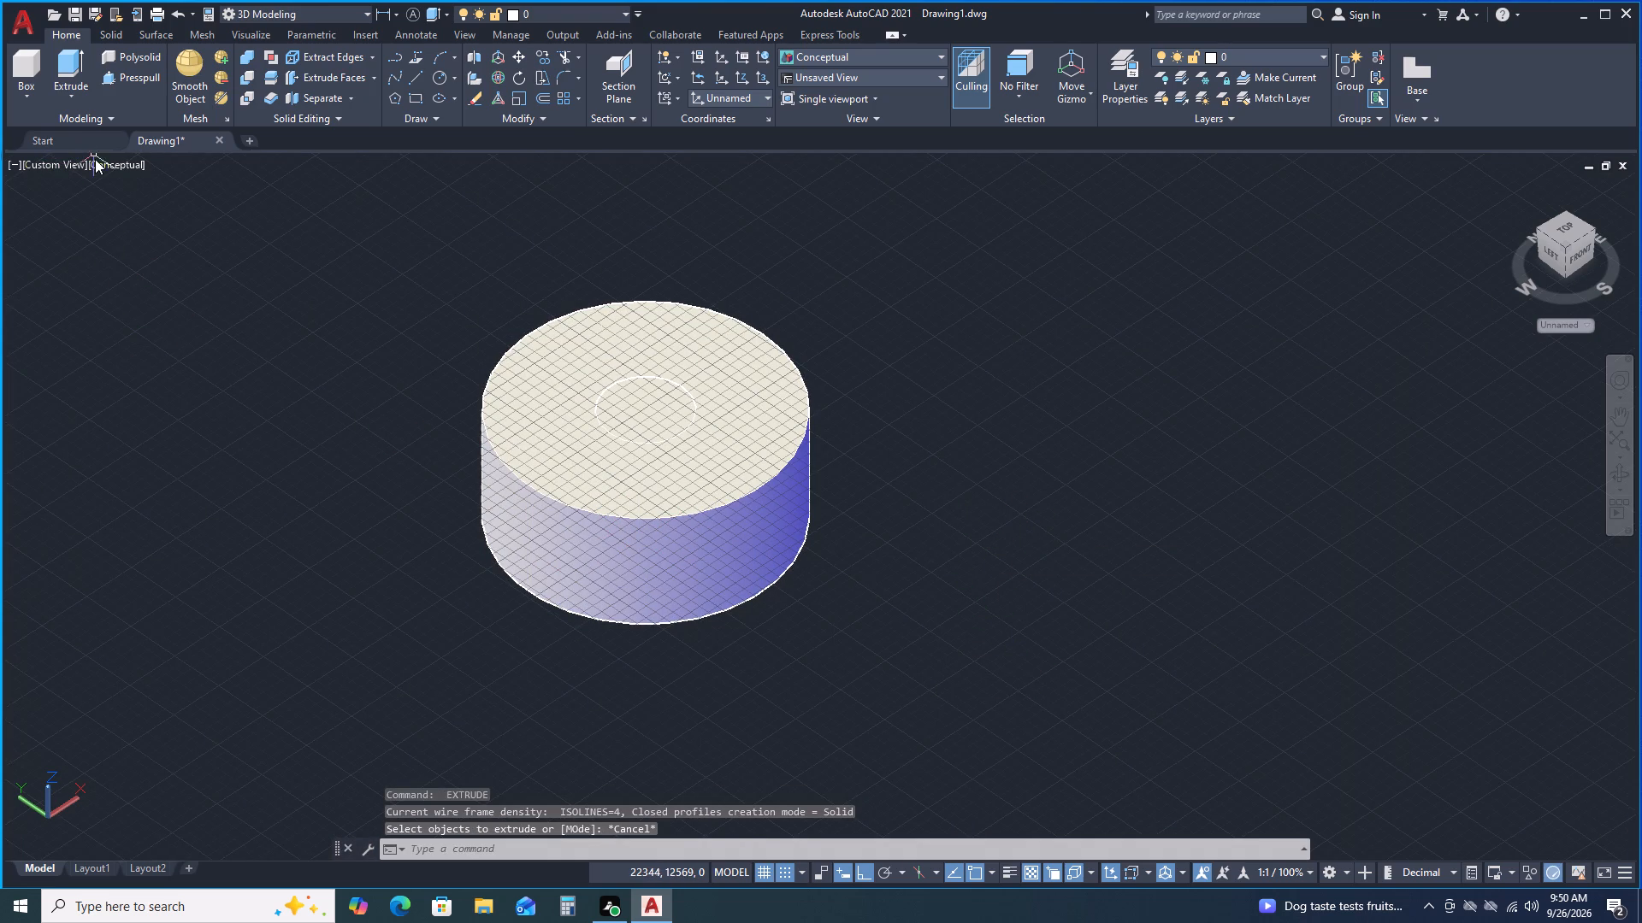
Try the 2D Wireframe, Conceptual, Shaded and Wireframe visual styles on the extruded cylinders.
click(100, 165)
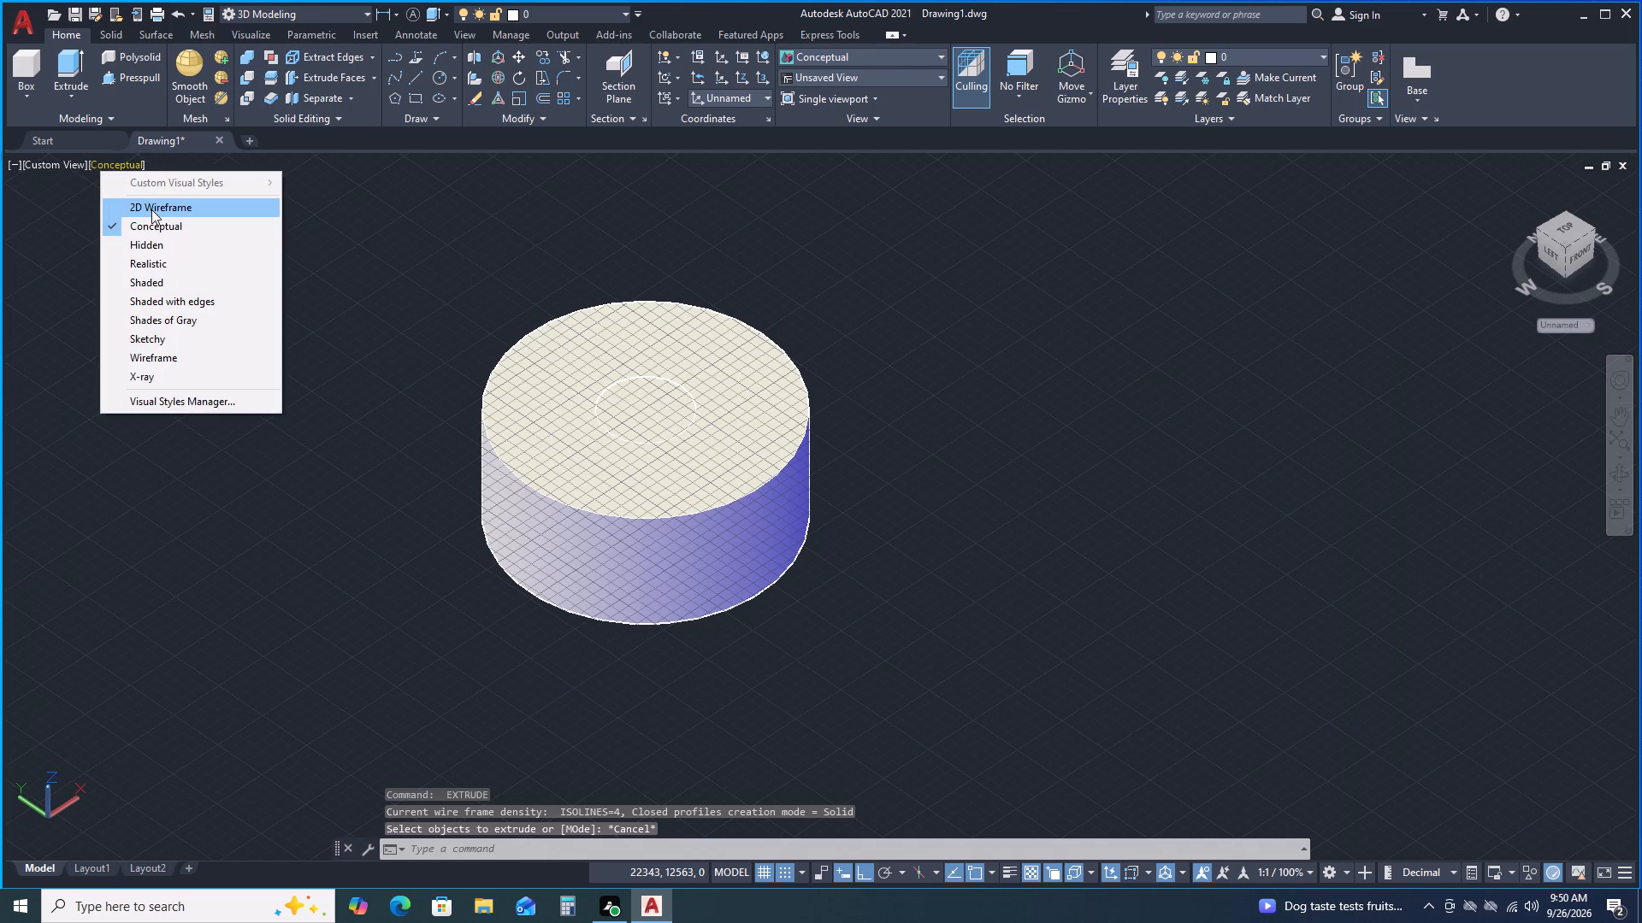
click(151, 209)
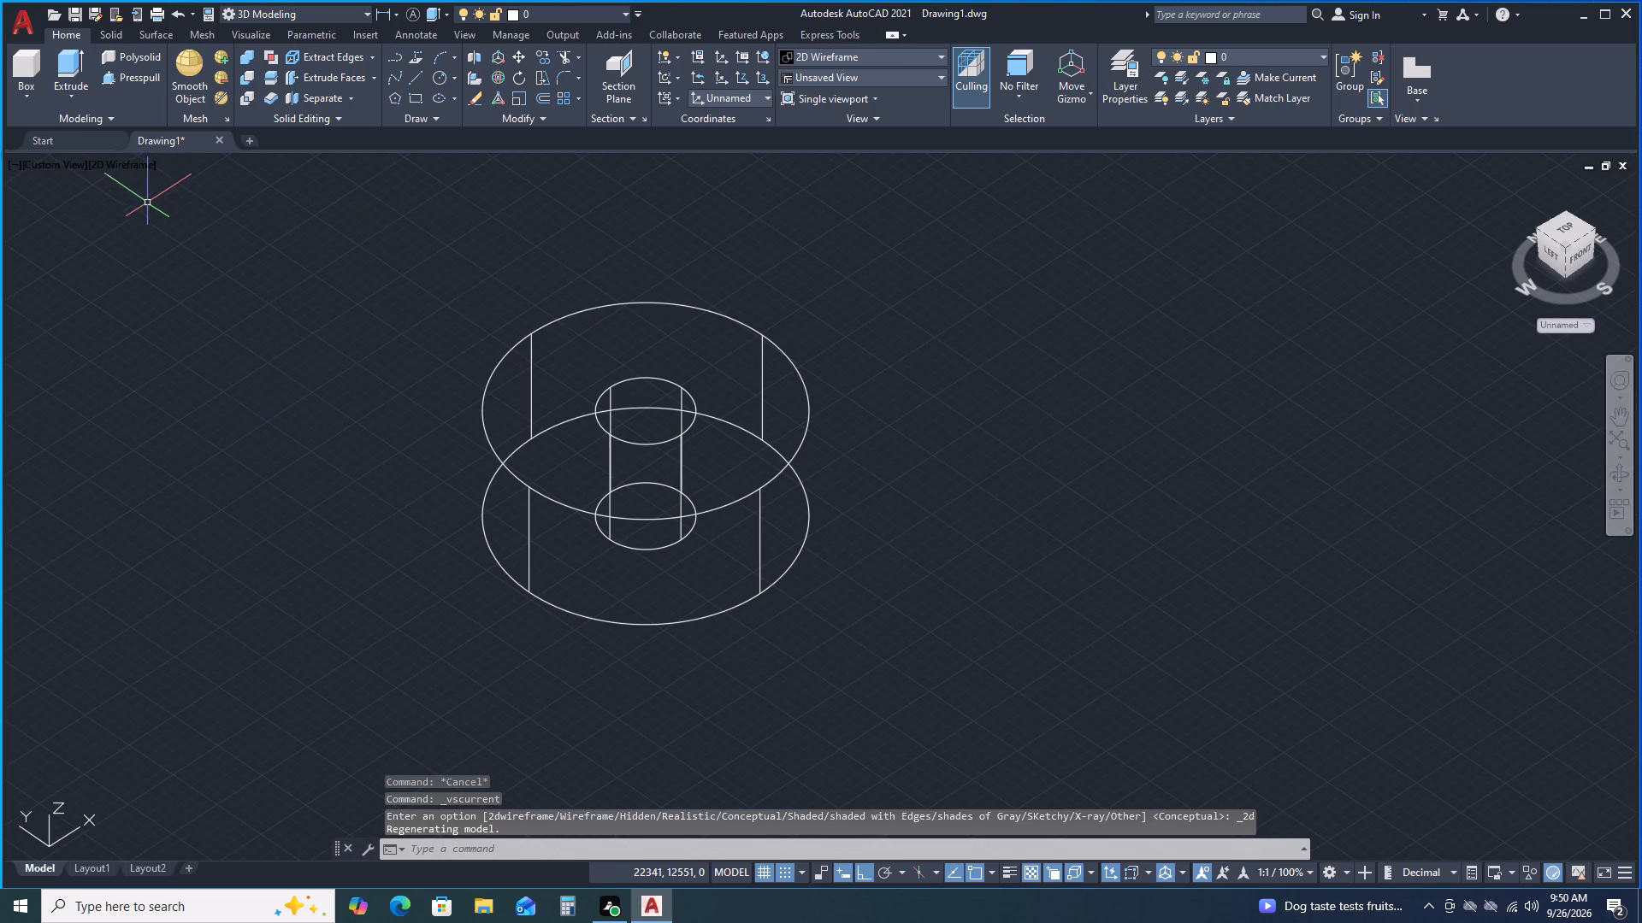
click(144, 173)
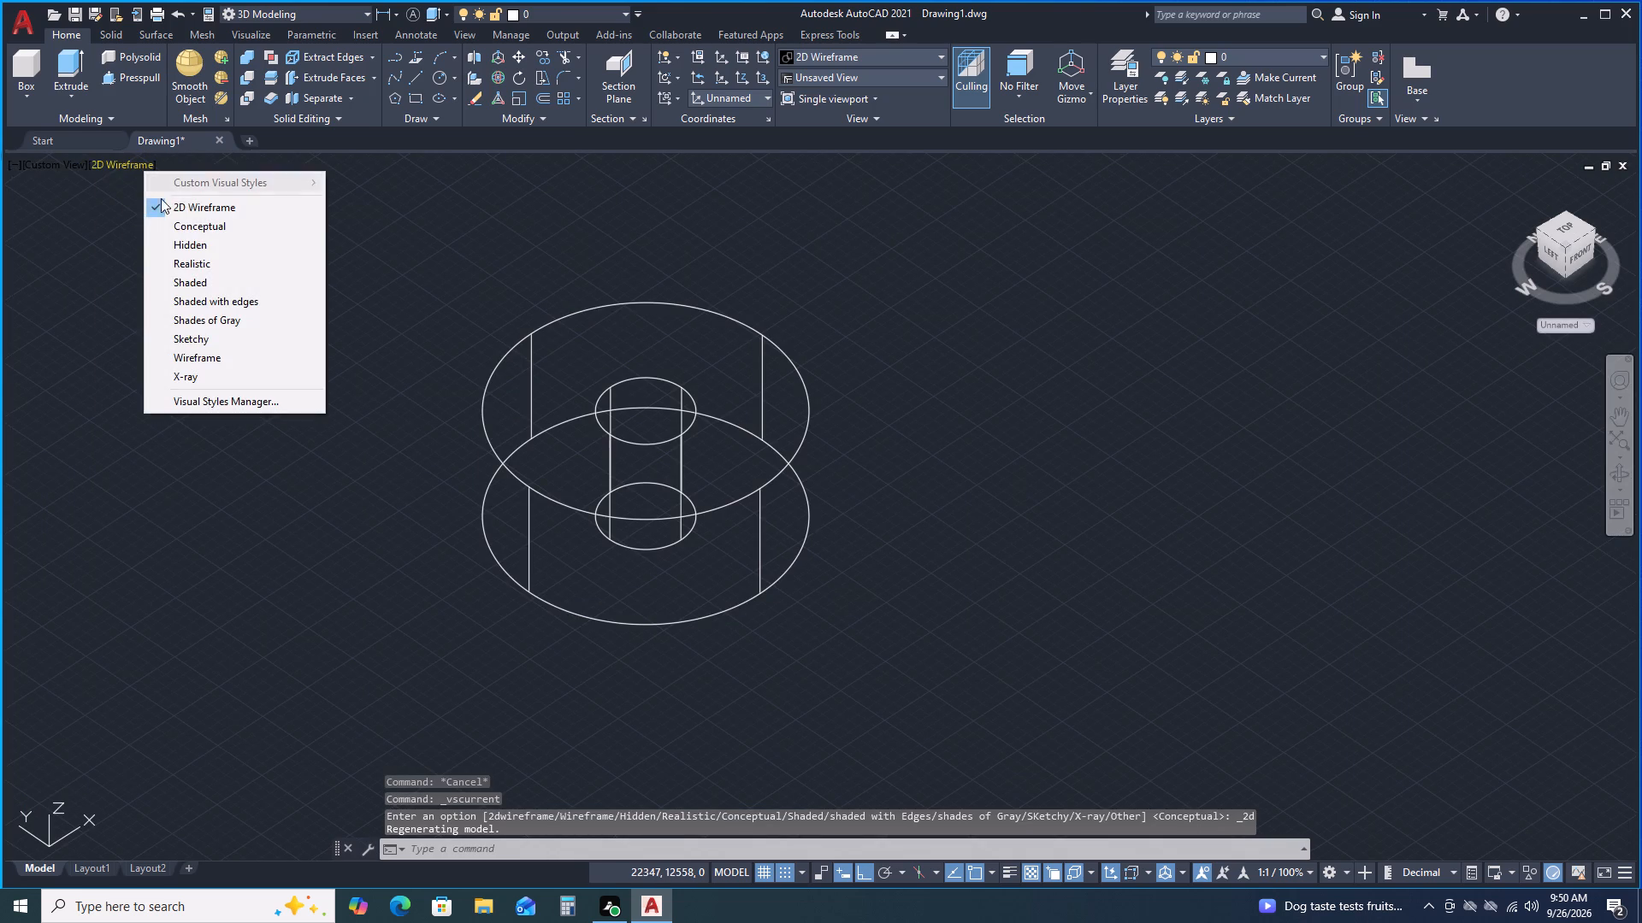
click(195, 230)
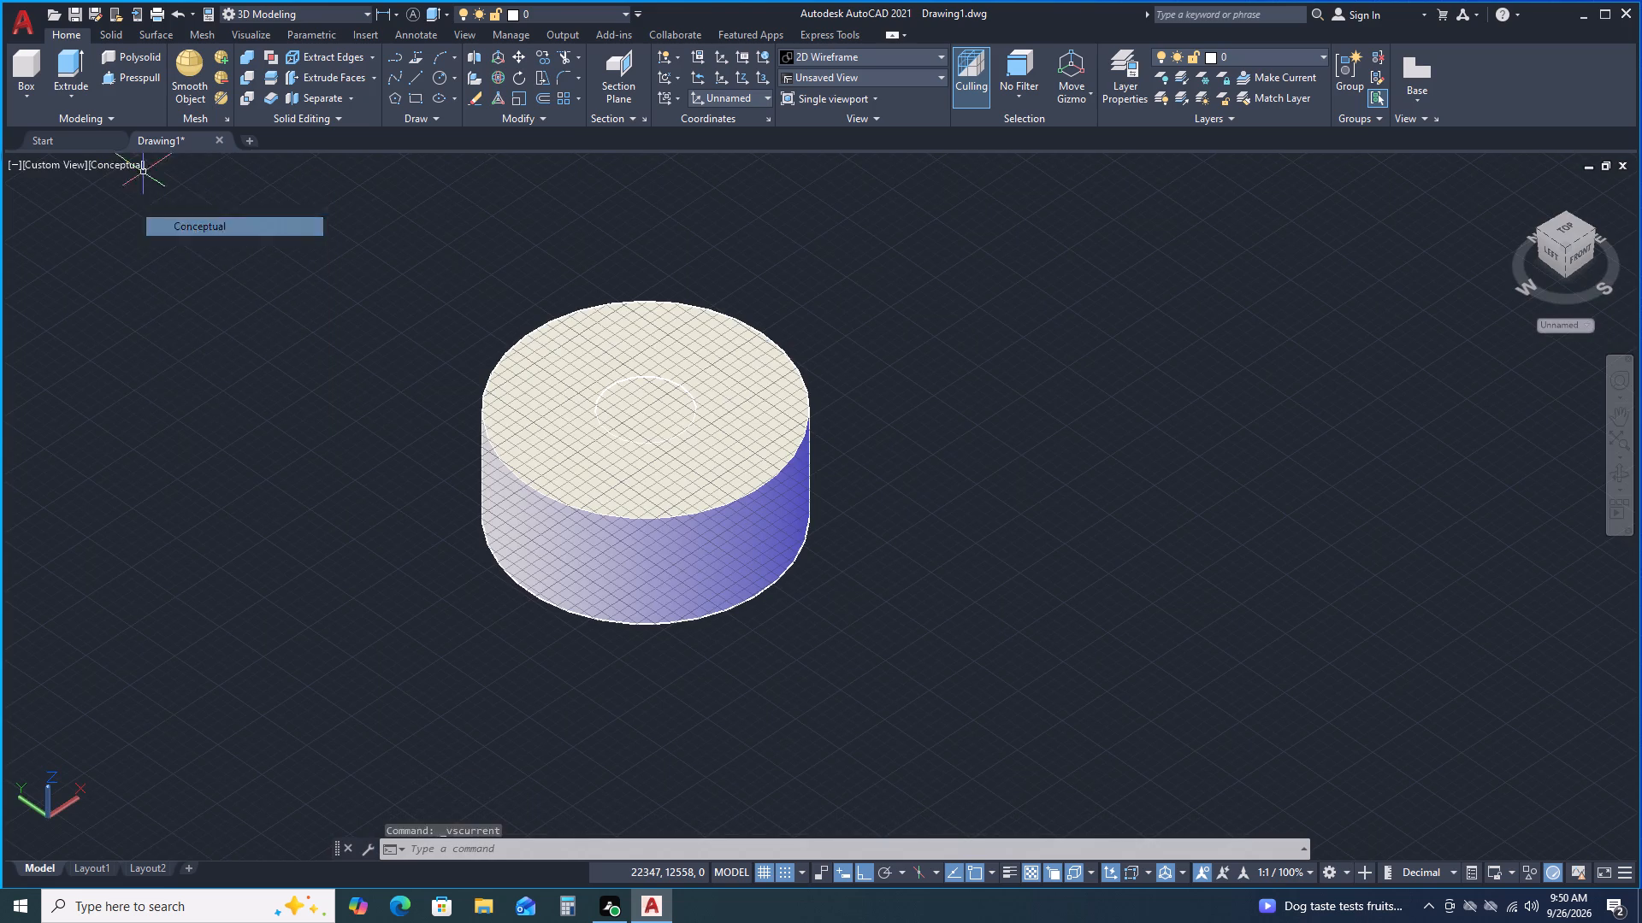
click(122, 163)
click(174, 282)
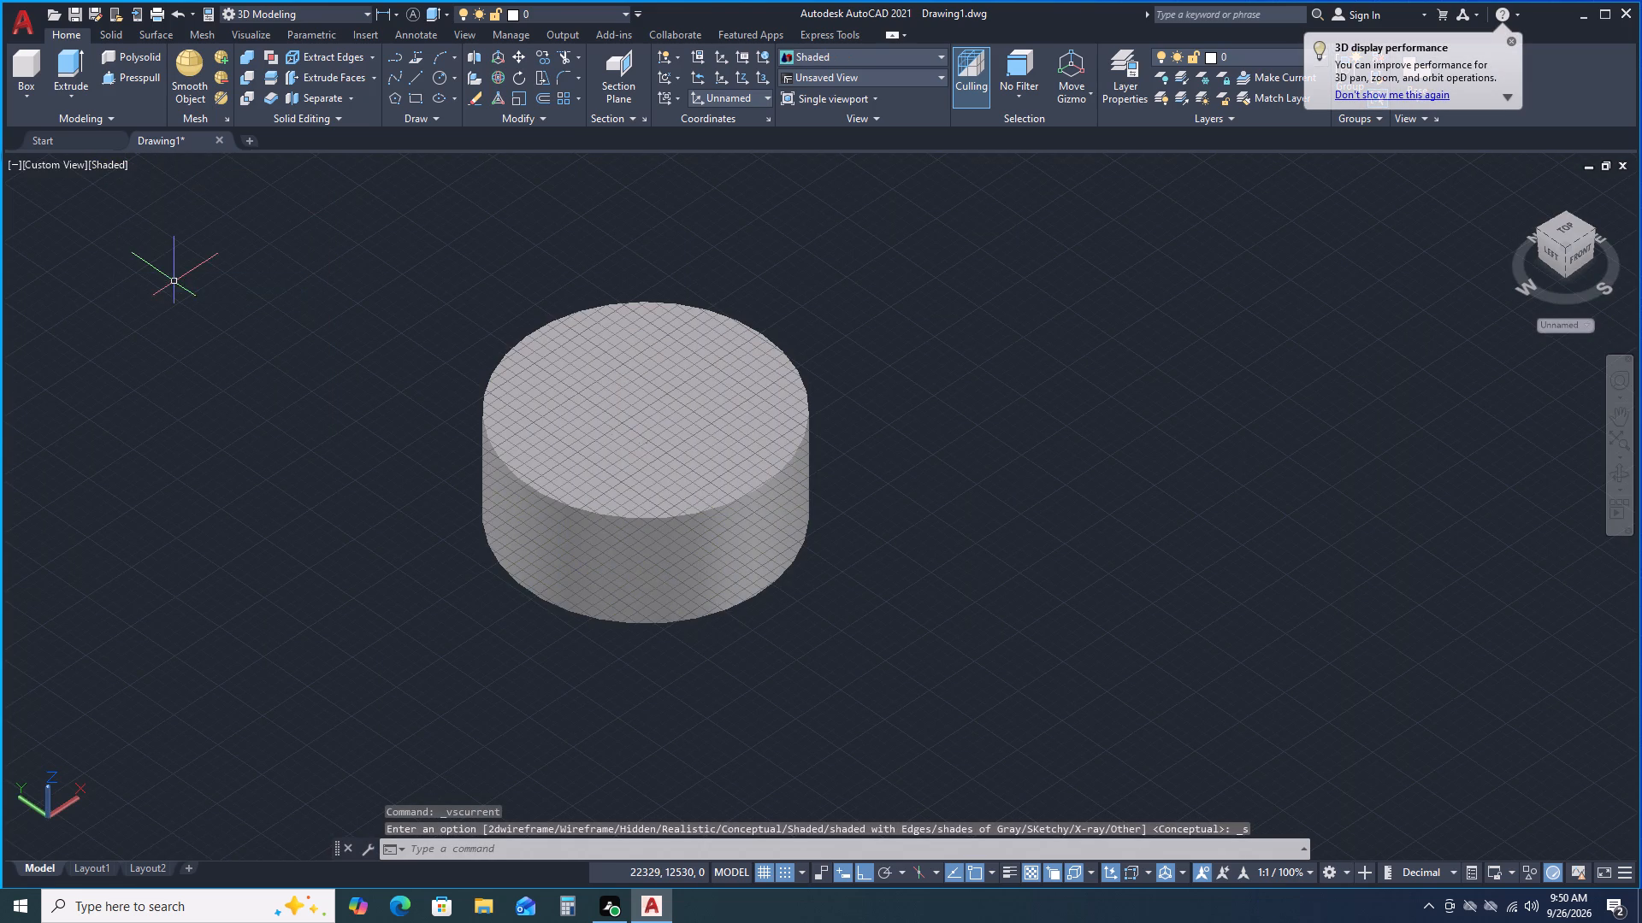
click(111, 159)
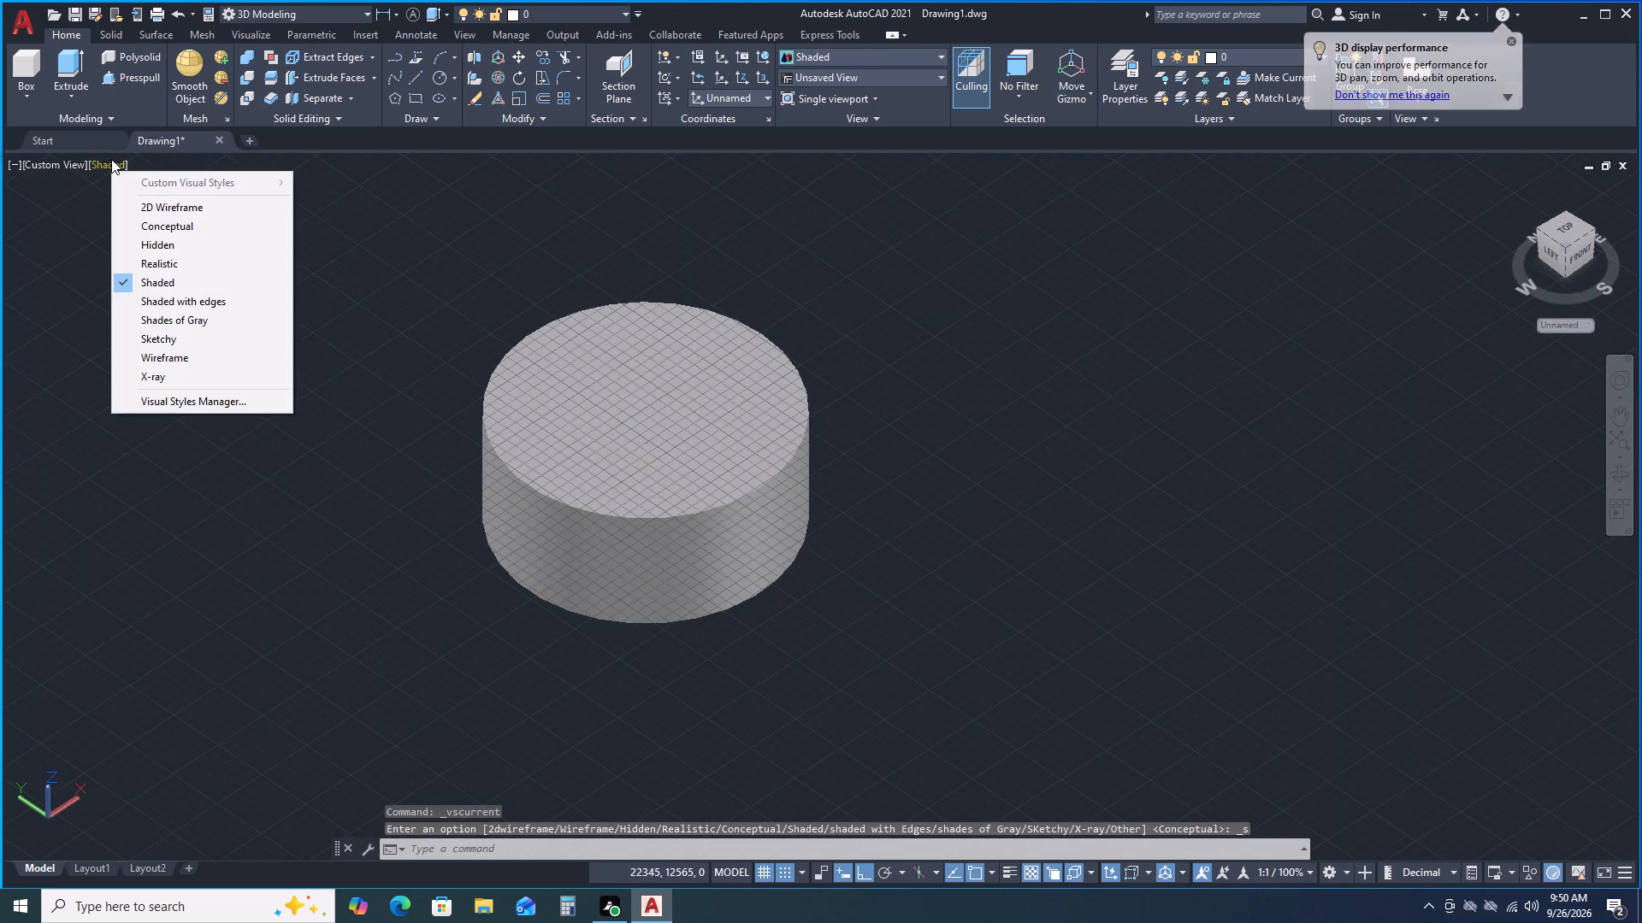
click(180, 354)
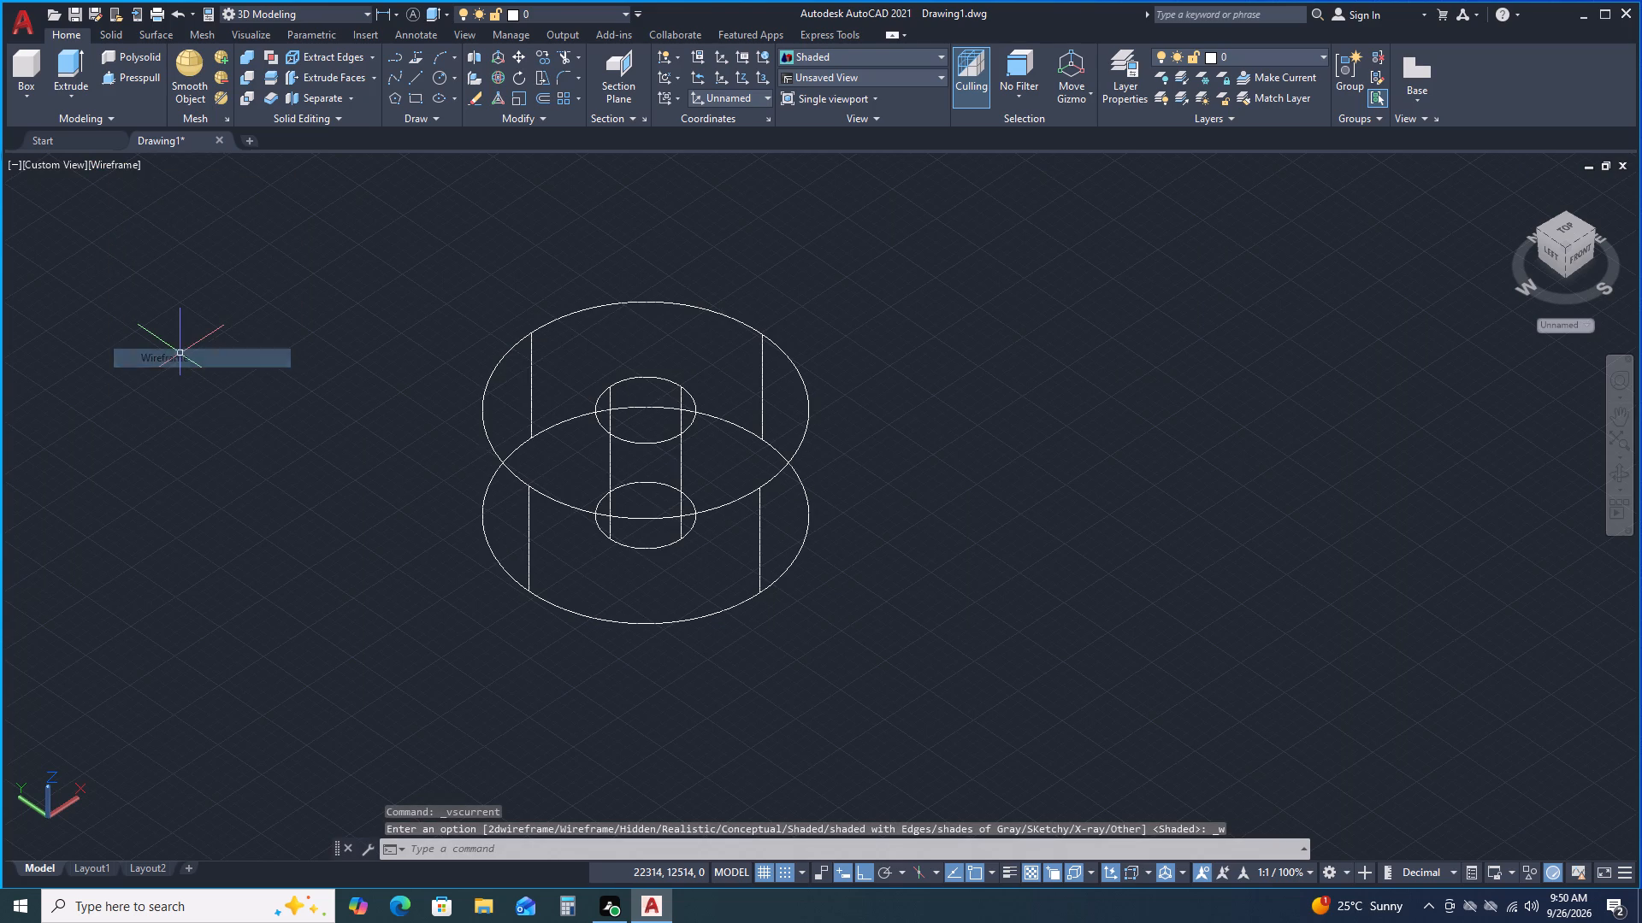
Set the viewport's visual style to Realistic.
click(127, 173)
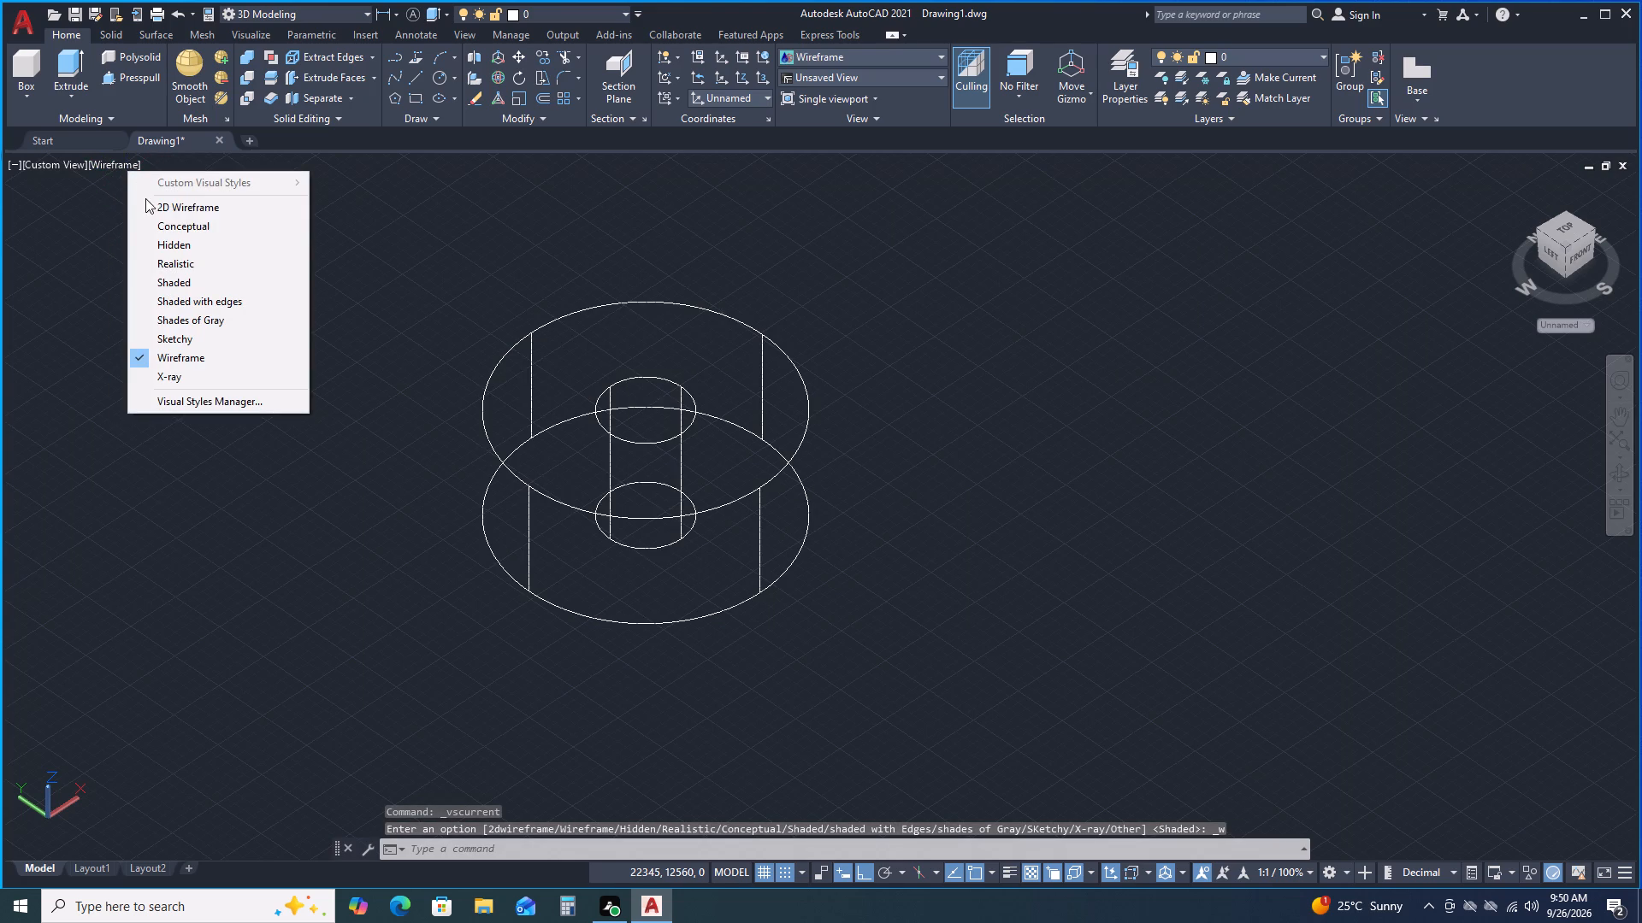
click(173, 261)
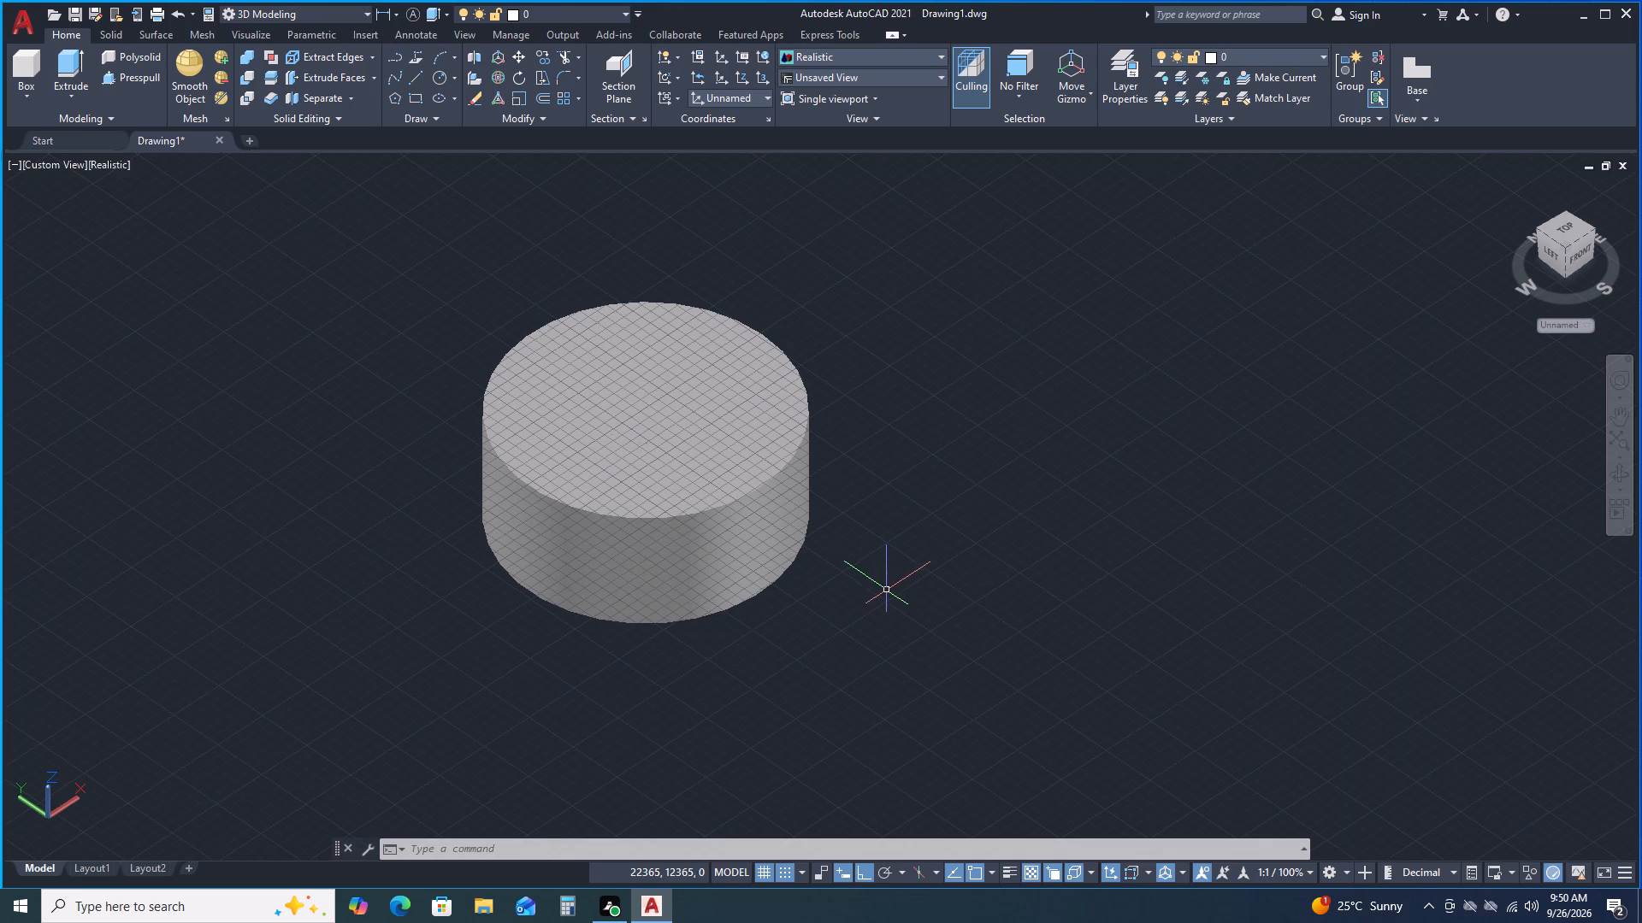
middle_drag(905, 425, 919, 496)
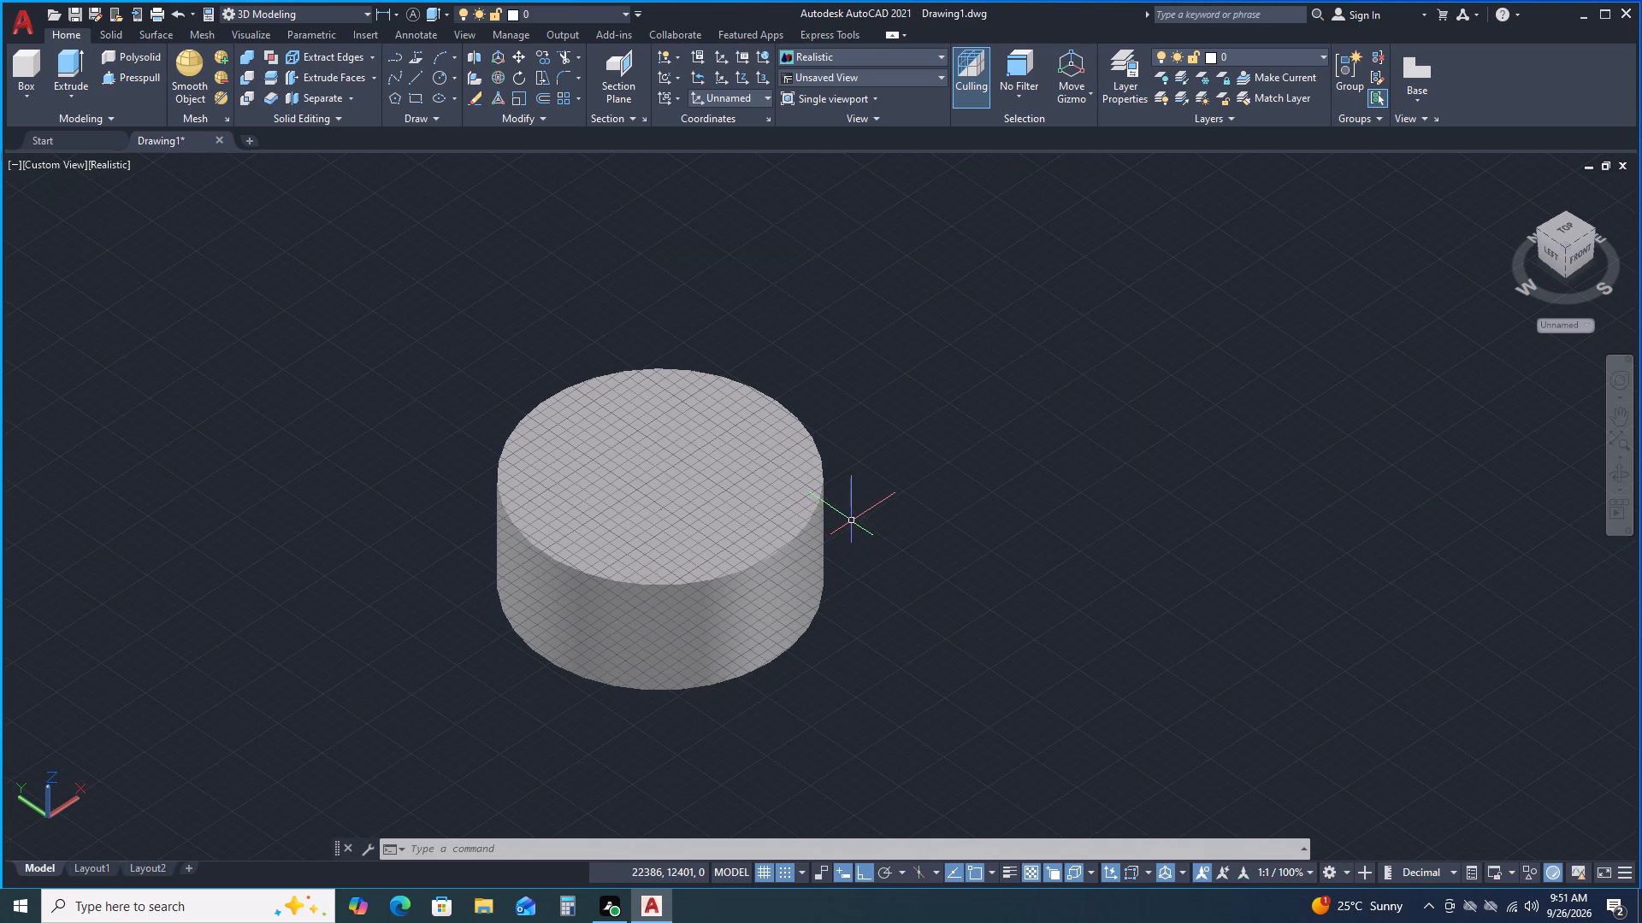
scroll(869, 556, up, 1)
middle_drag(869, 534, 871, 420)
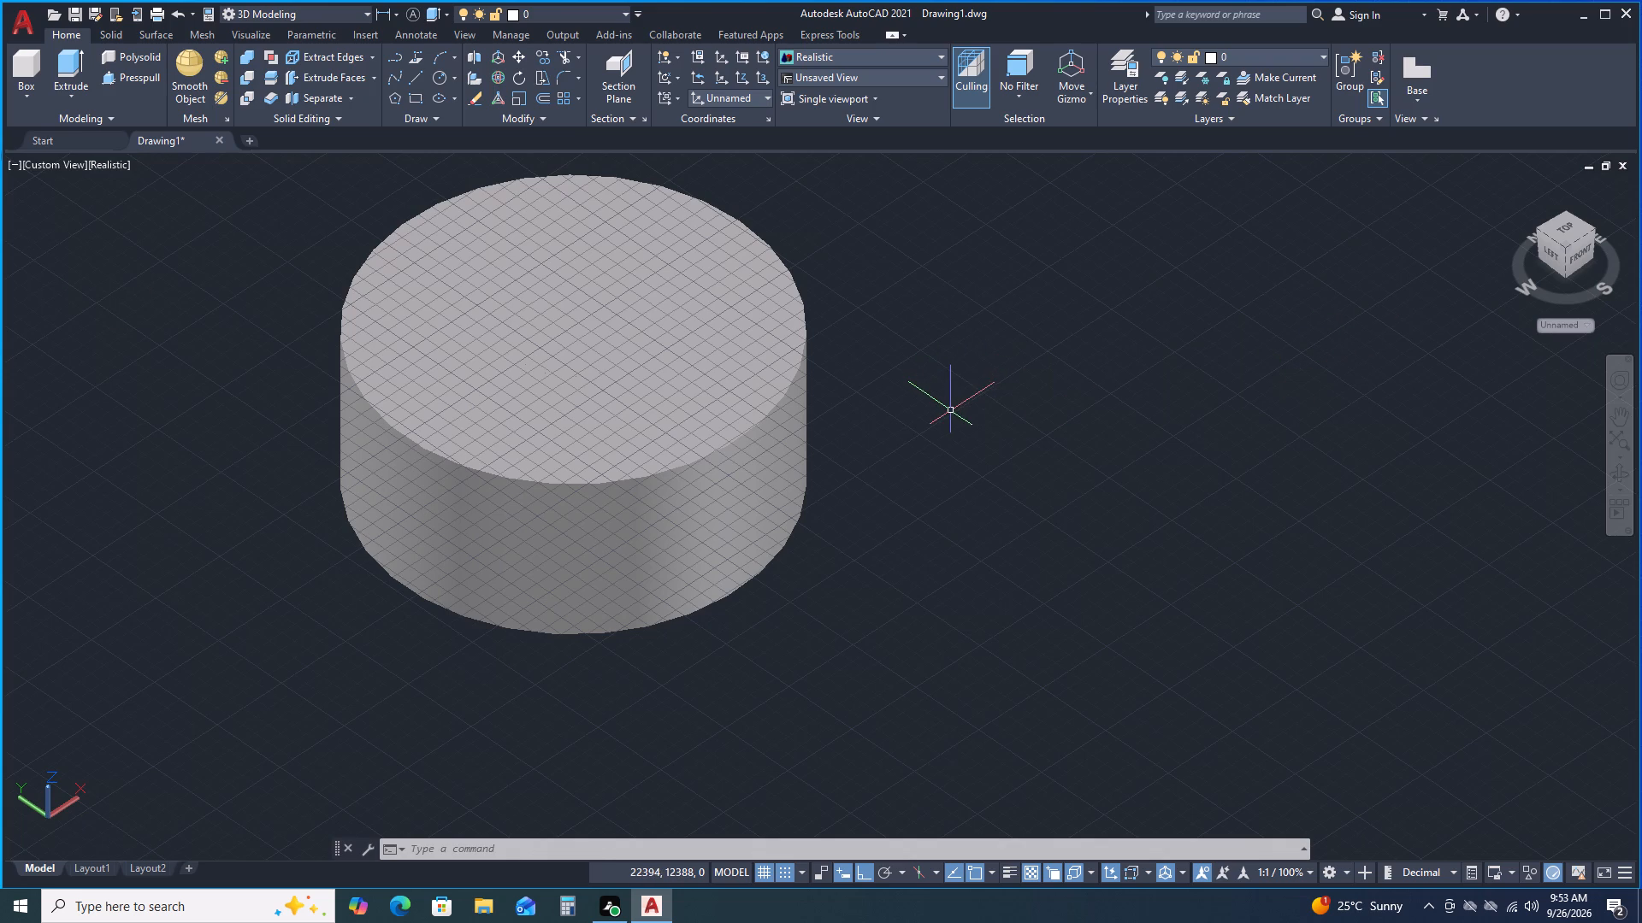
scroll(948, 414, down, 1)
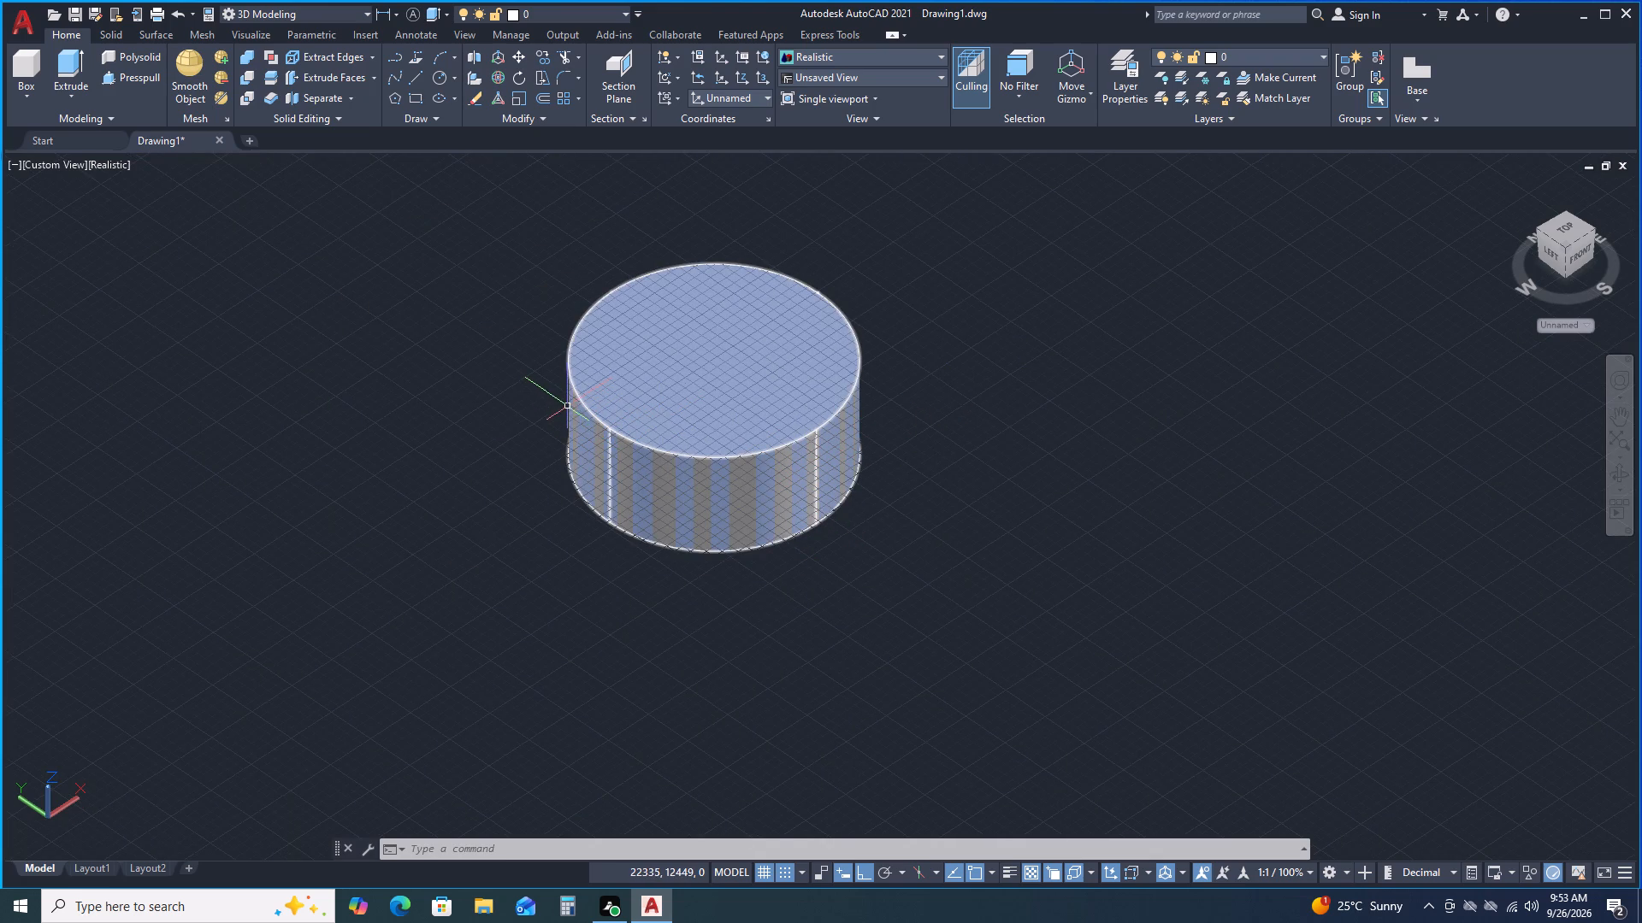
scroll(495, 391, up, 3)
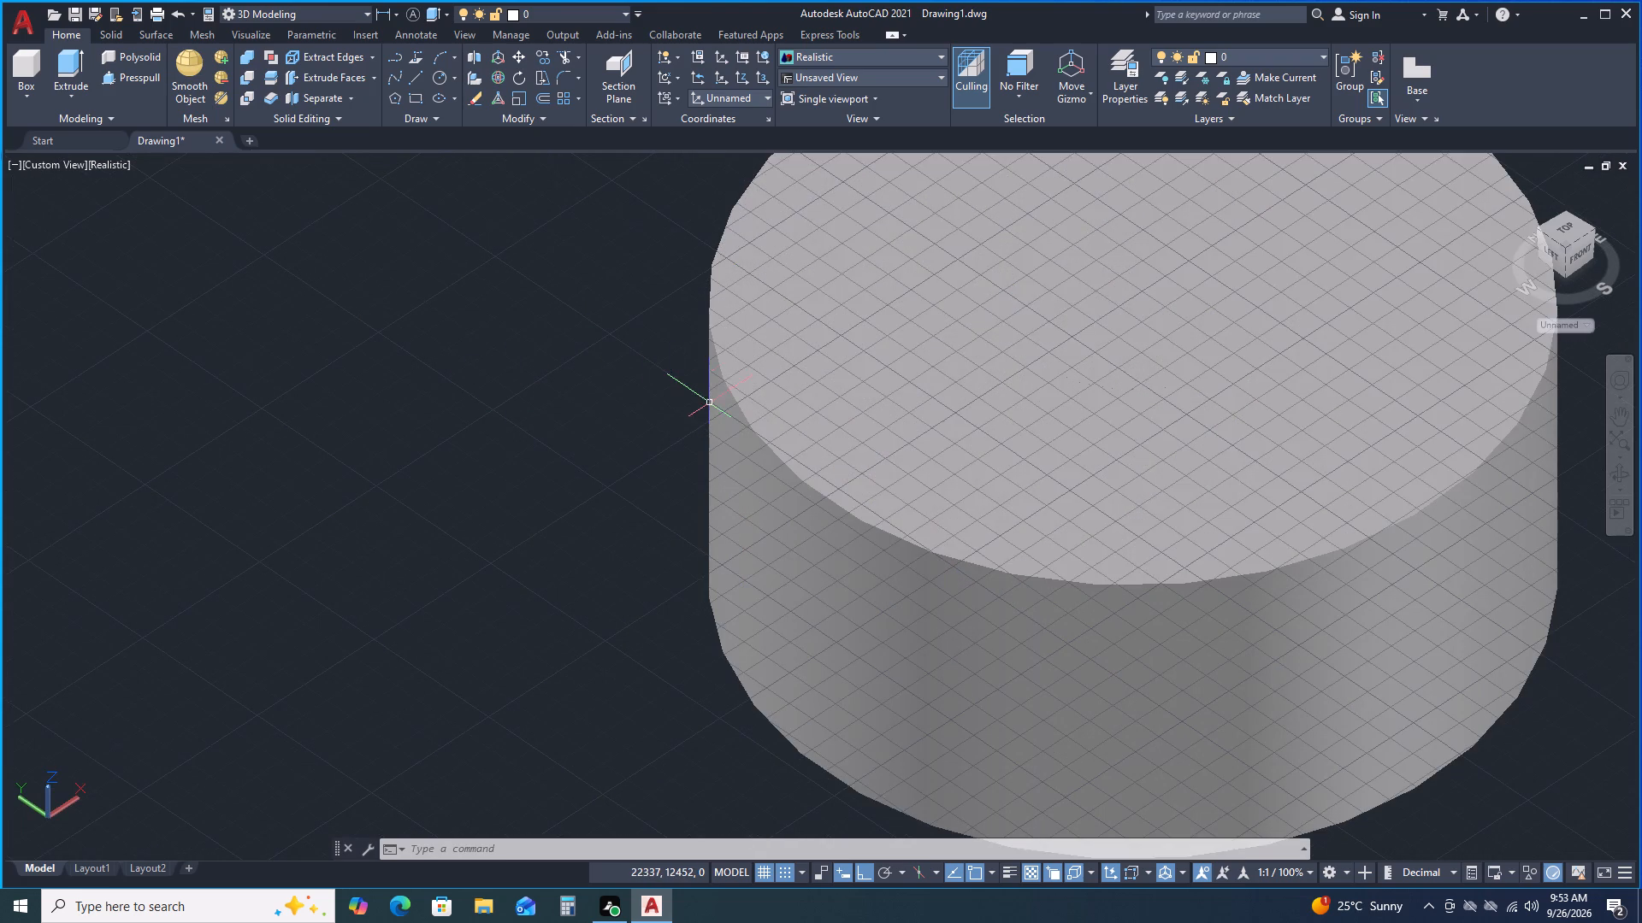
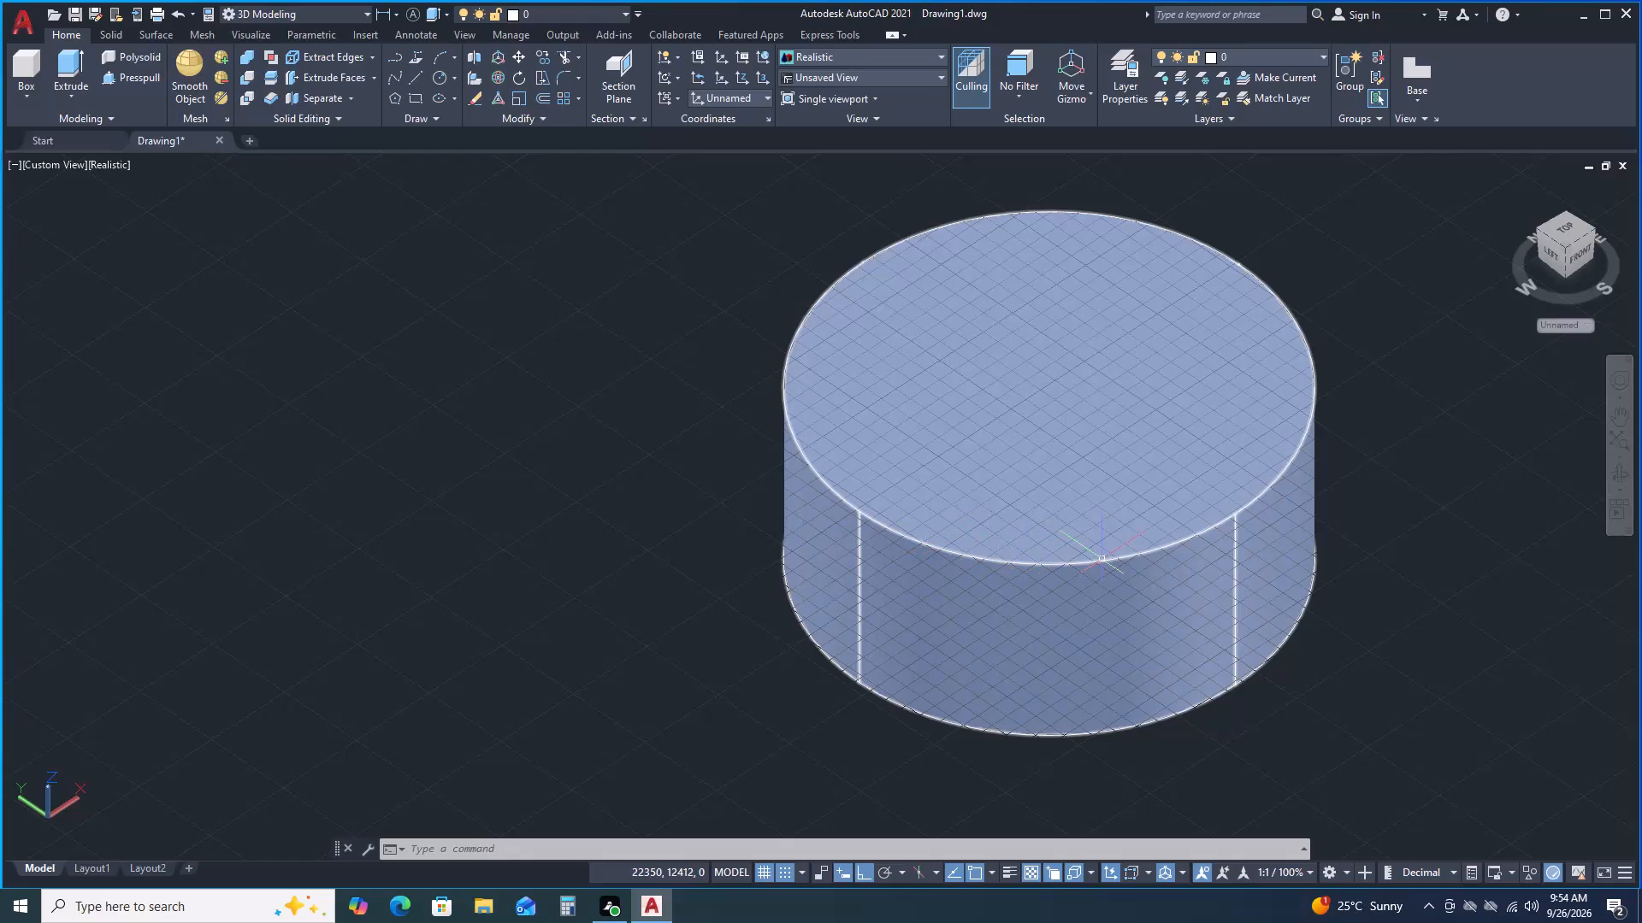
Move the large radius 32.5 cylinder from its top centre along the negative X direction, clear of the small cylinder.
middle_drag(1299, 597, 1037, 629)
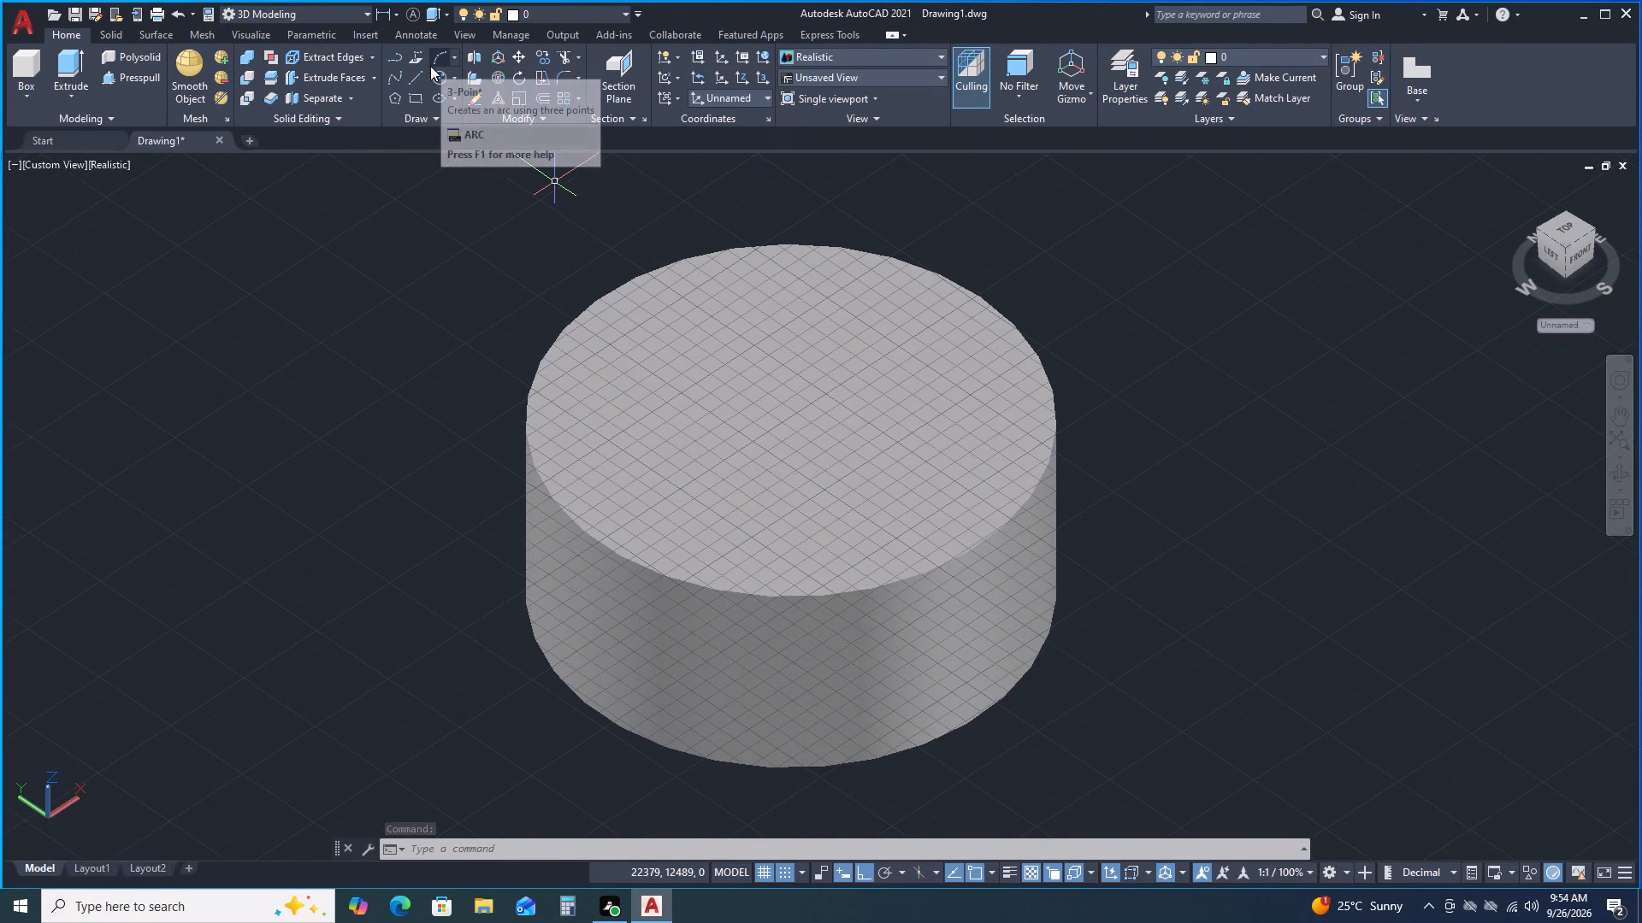
click(493, 53)
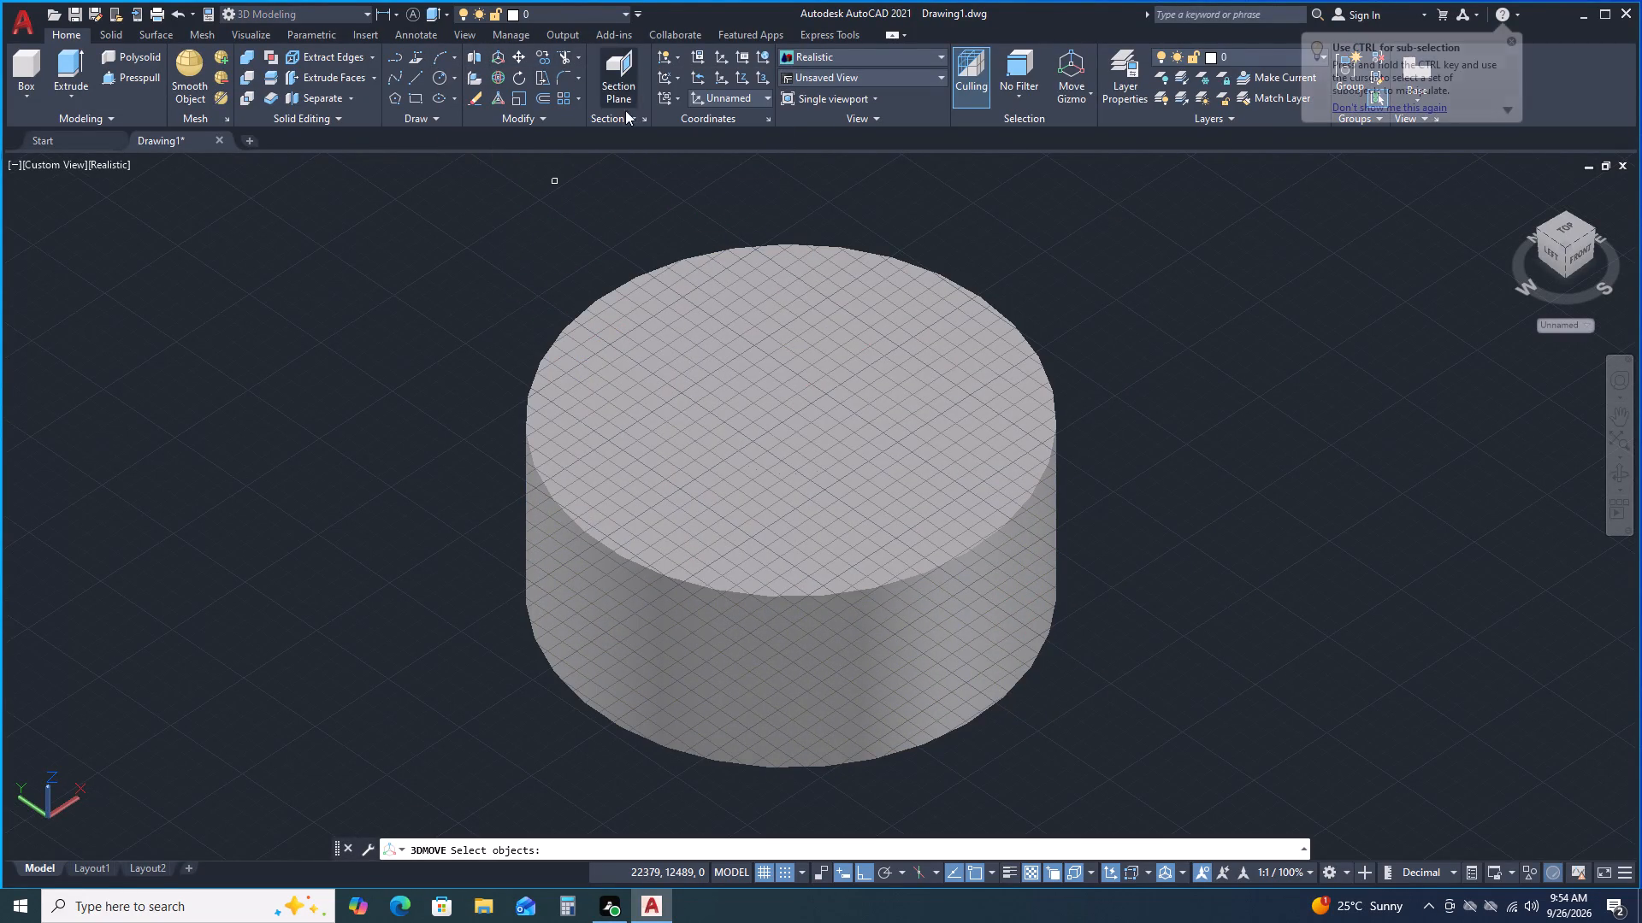
click(659, 271)
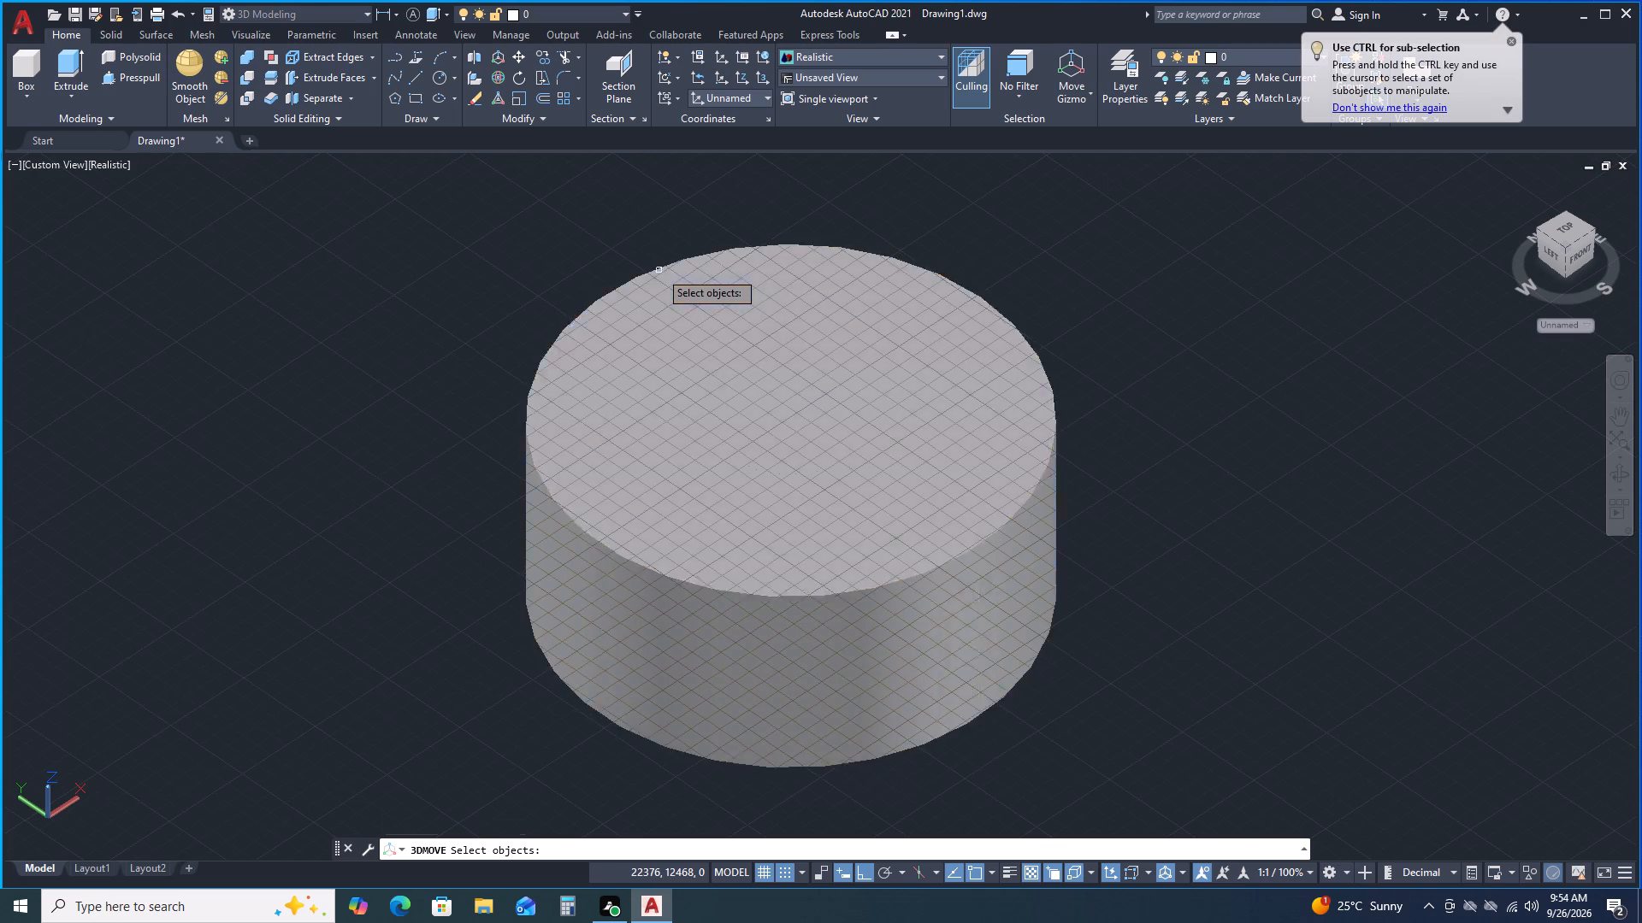
right_click(735, 368)
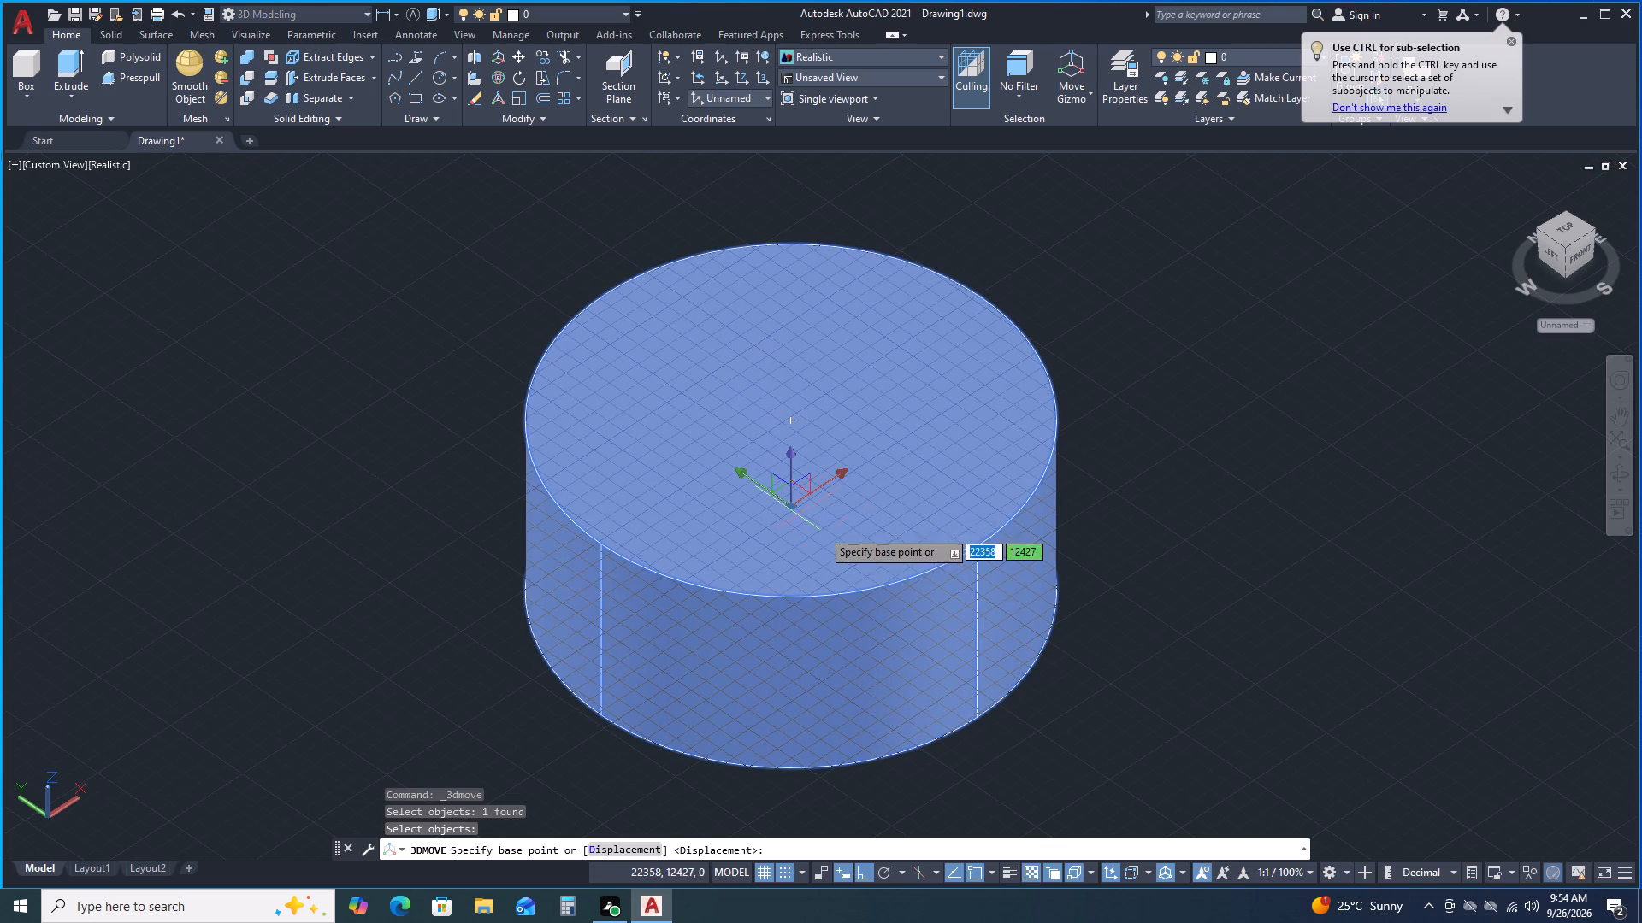
click(790, 425)
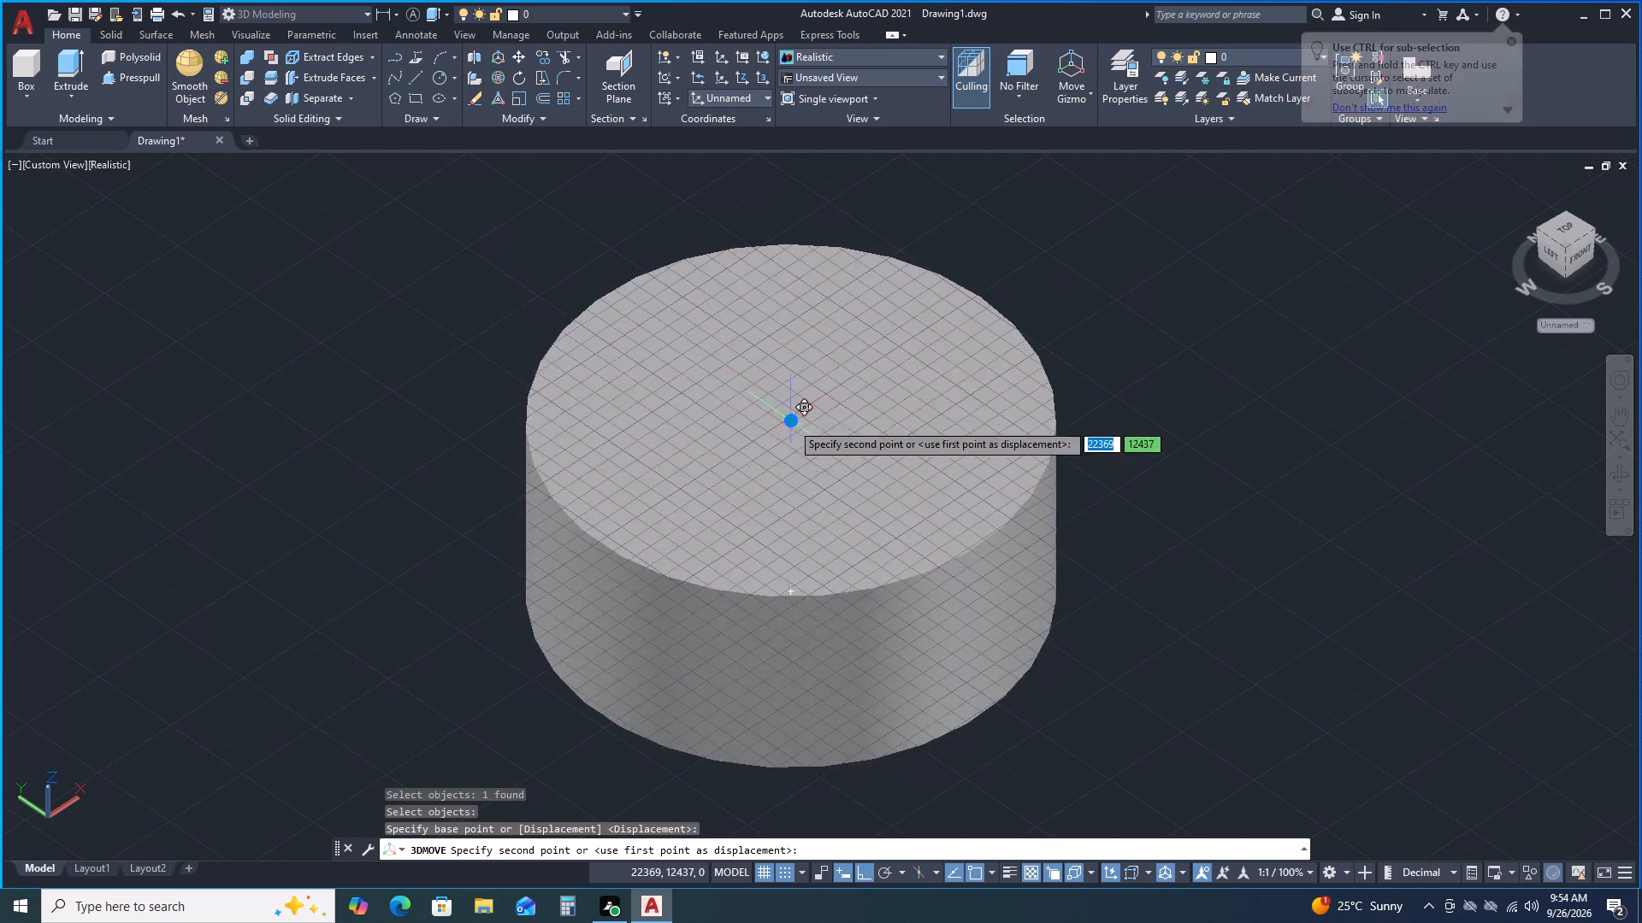
scroll(1113, 317, down, 2)
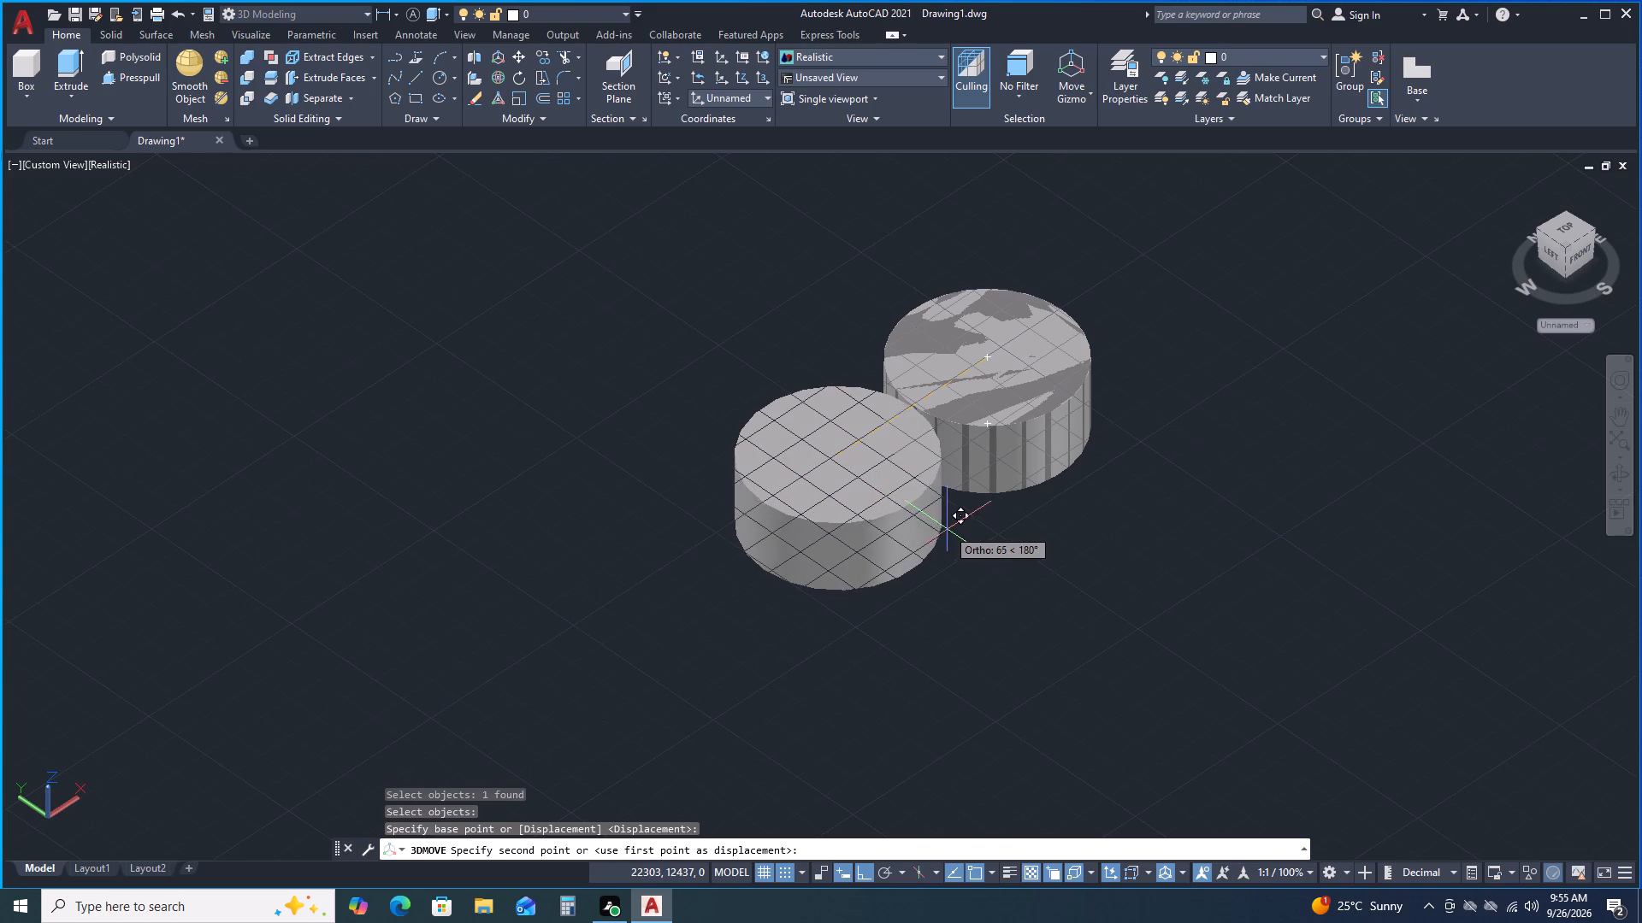
scroll(914, 550, down, 1)
scroll(914, 550, up, 3)
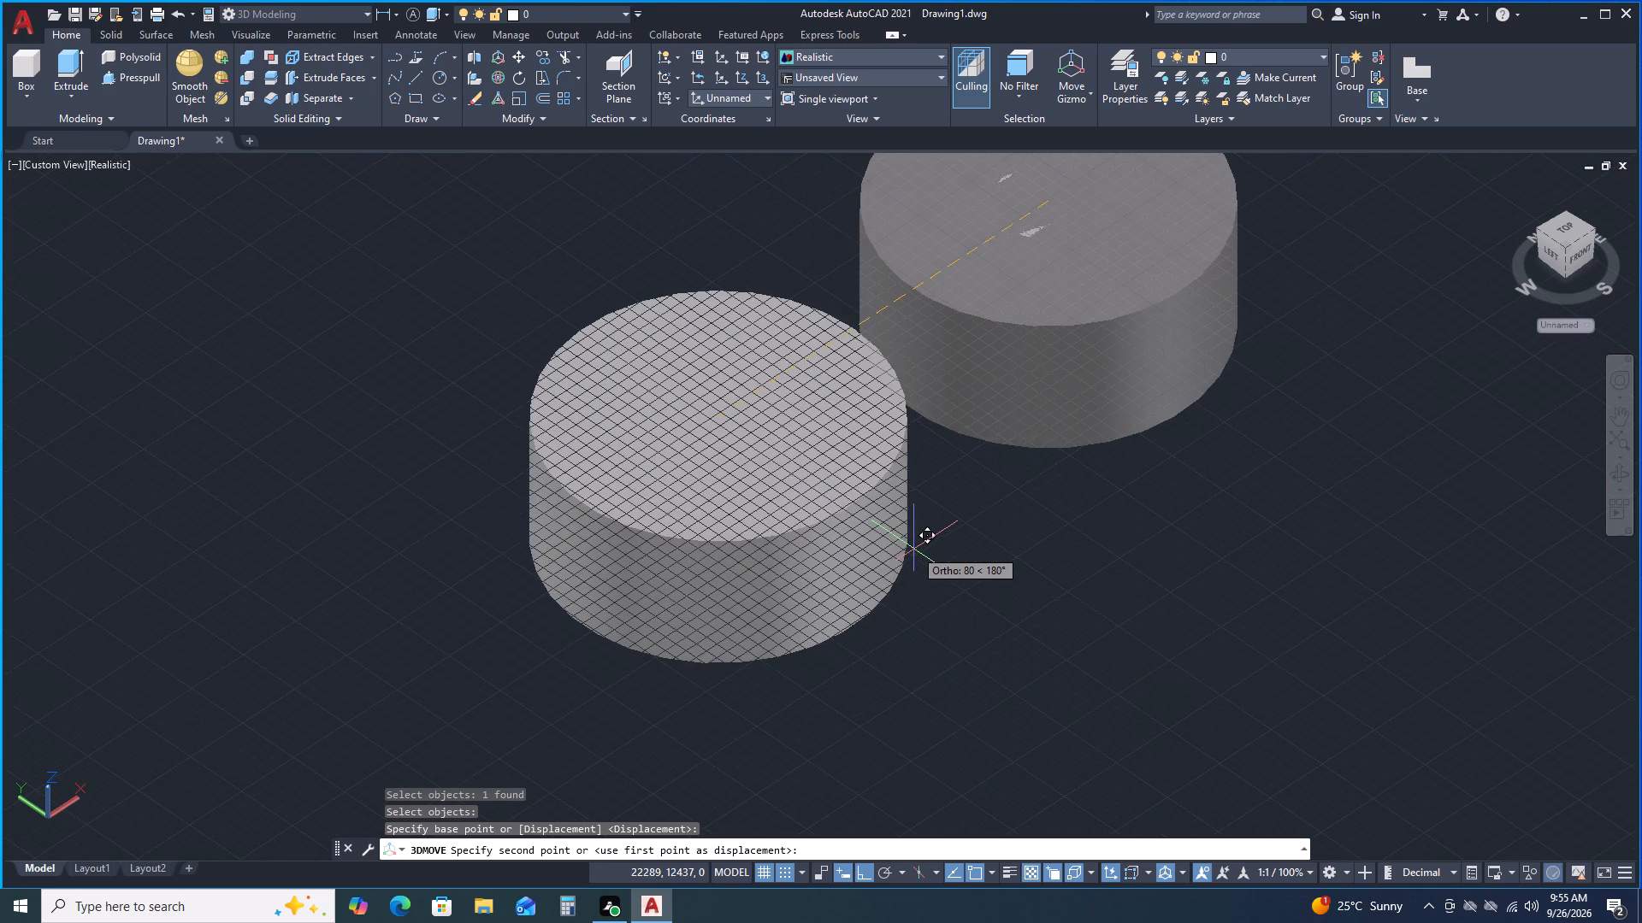
scroll(896, 546, up, 1)
scroll(896, 546, down, 1)
scroll(896, 546, up, 1)
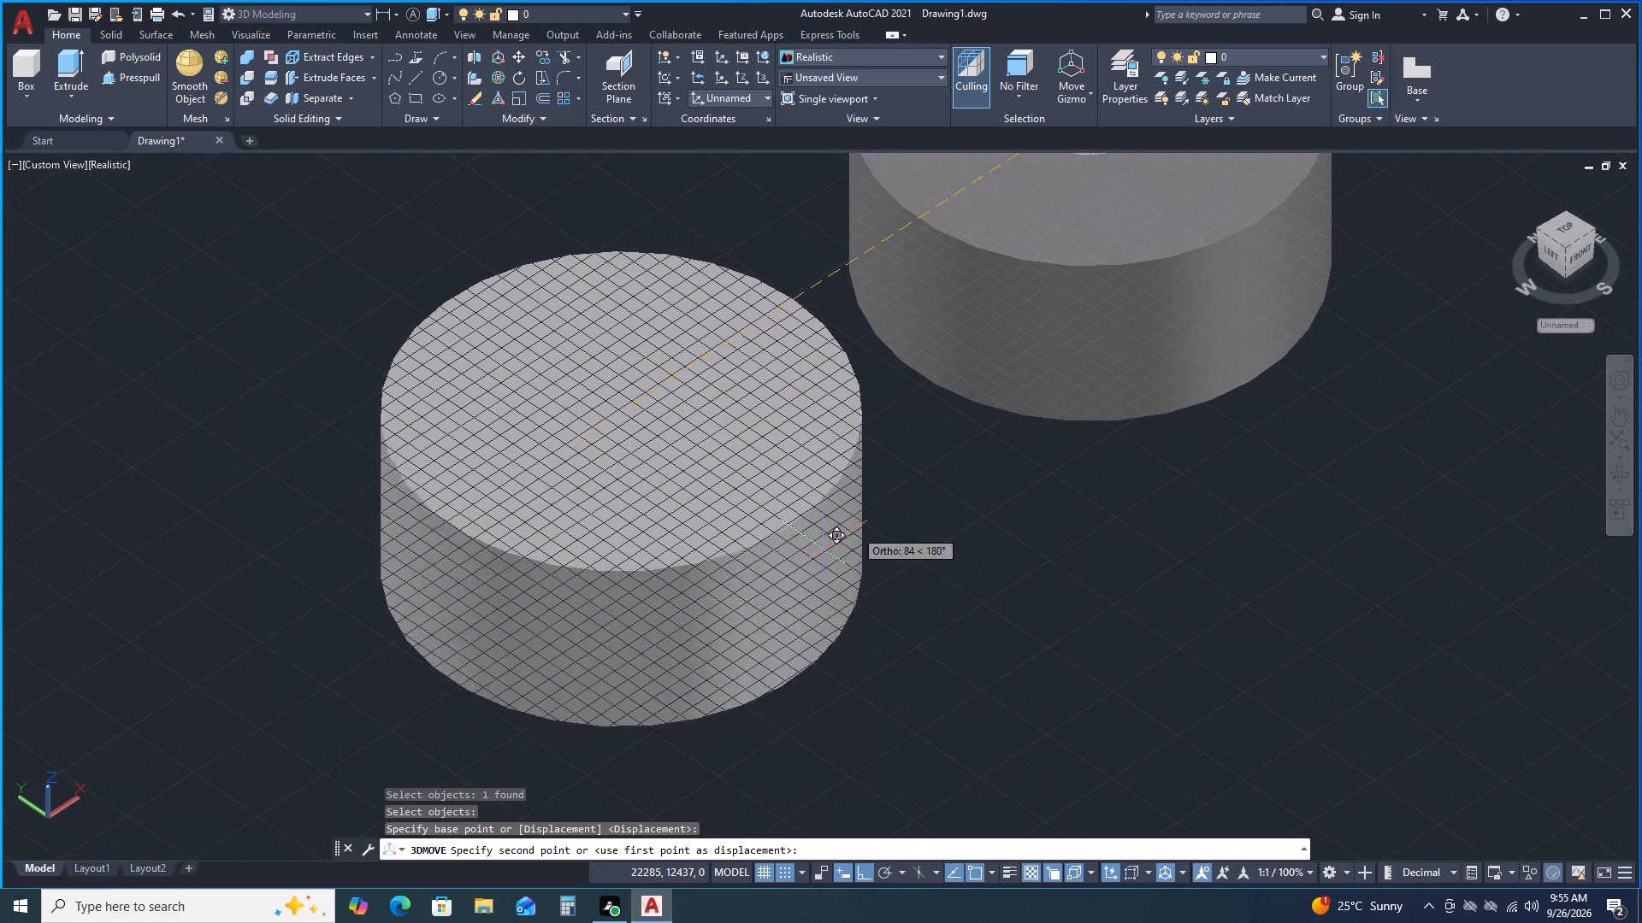
click(957, 471)
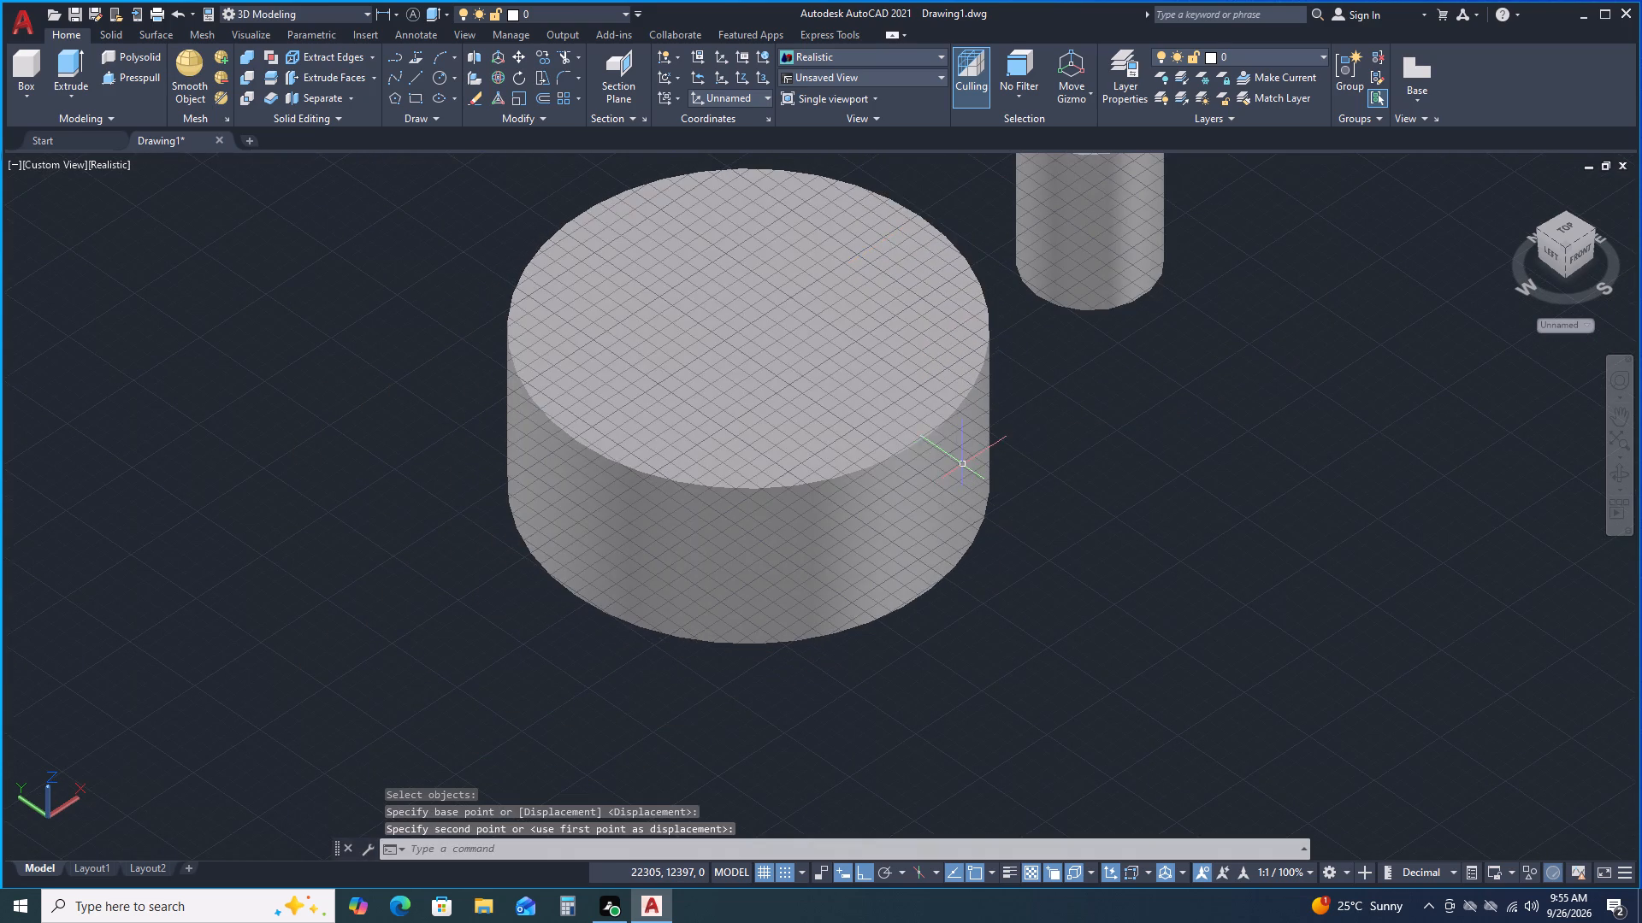
Examine the separated large and small cylinders side by side, both close up and as a whole.
scroll(993, 450, down, 1)
scroll(1114, 491, down, 1)
middle_drag(1115, 491, 1107, 554)
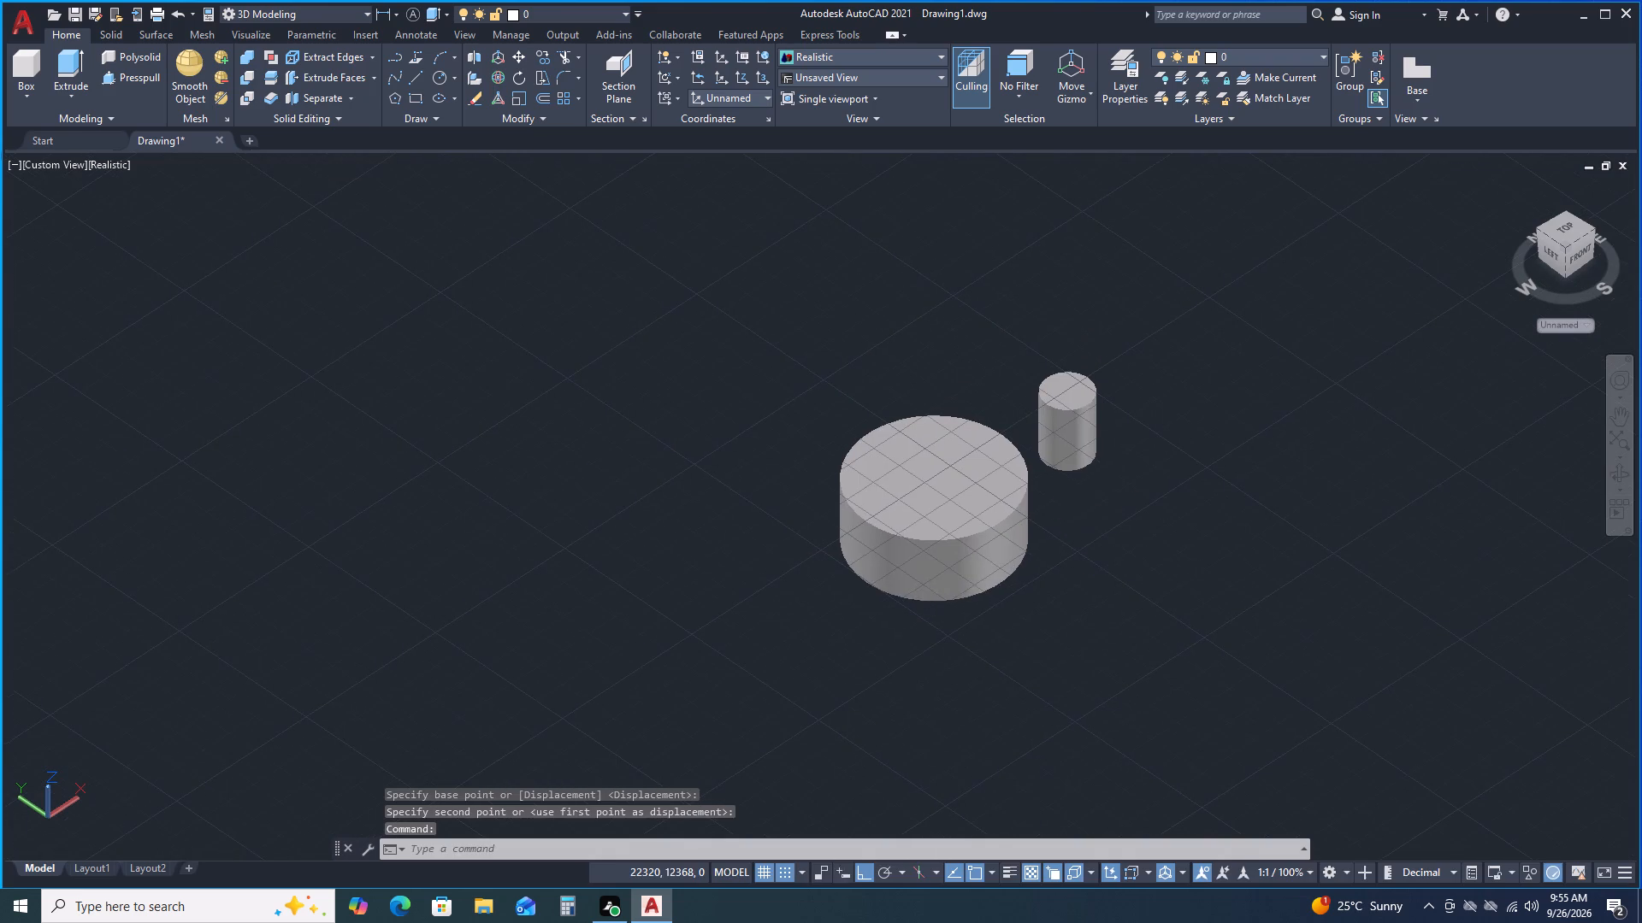
scroll(1083, 418, up, 4)
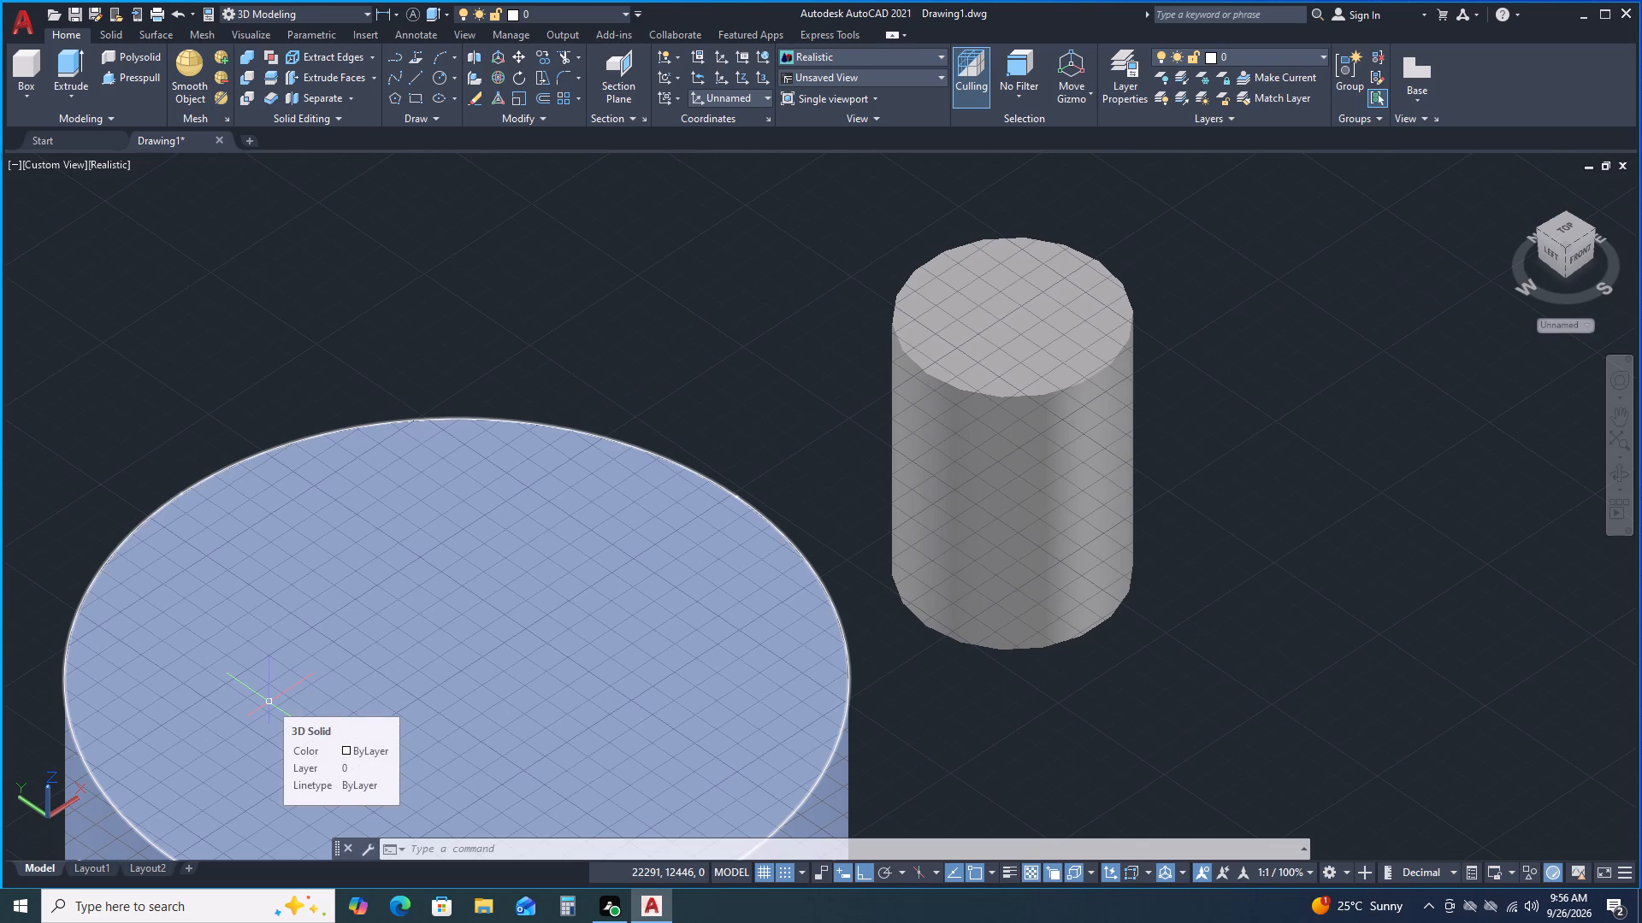
scroll(256, 741, down, 1)
scroll(256, 741, up, 1)
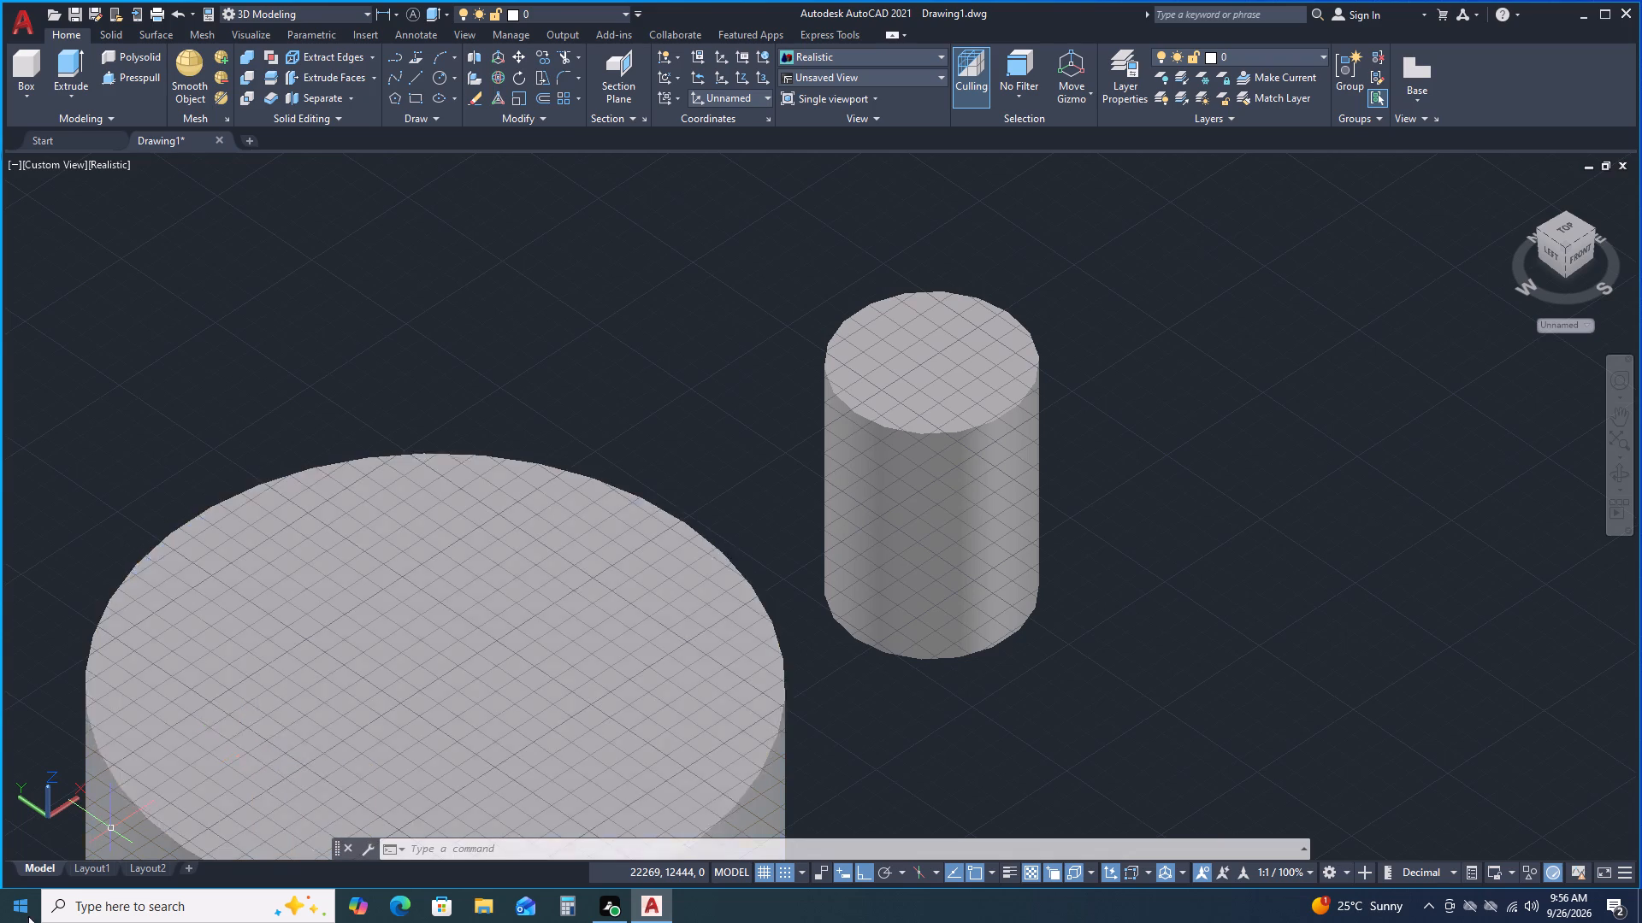
scroll(27, 921, down, 1)
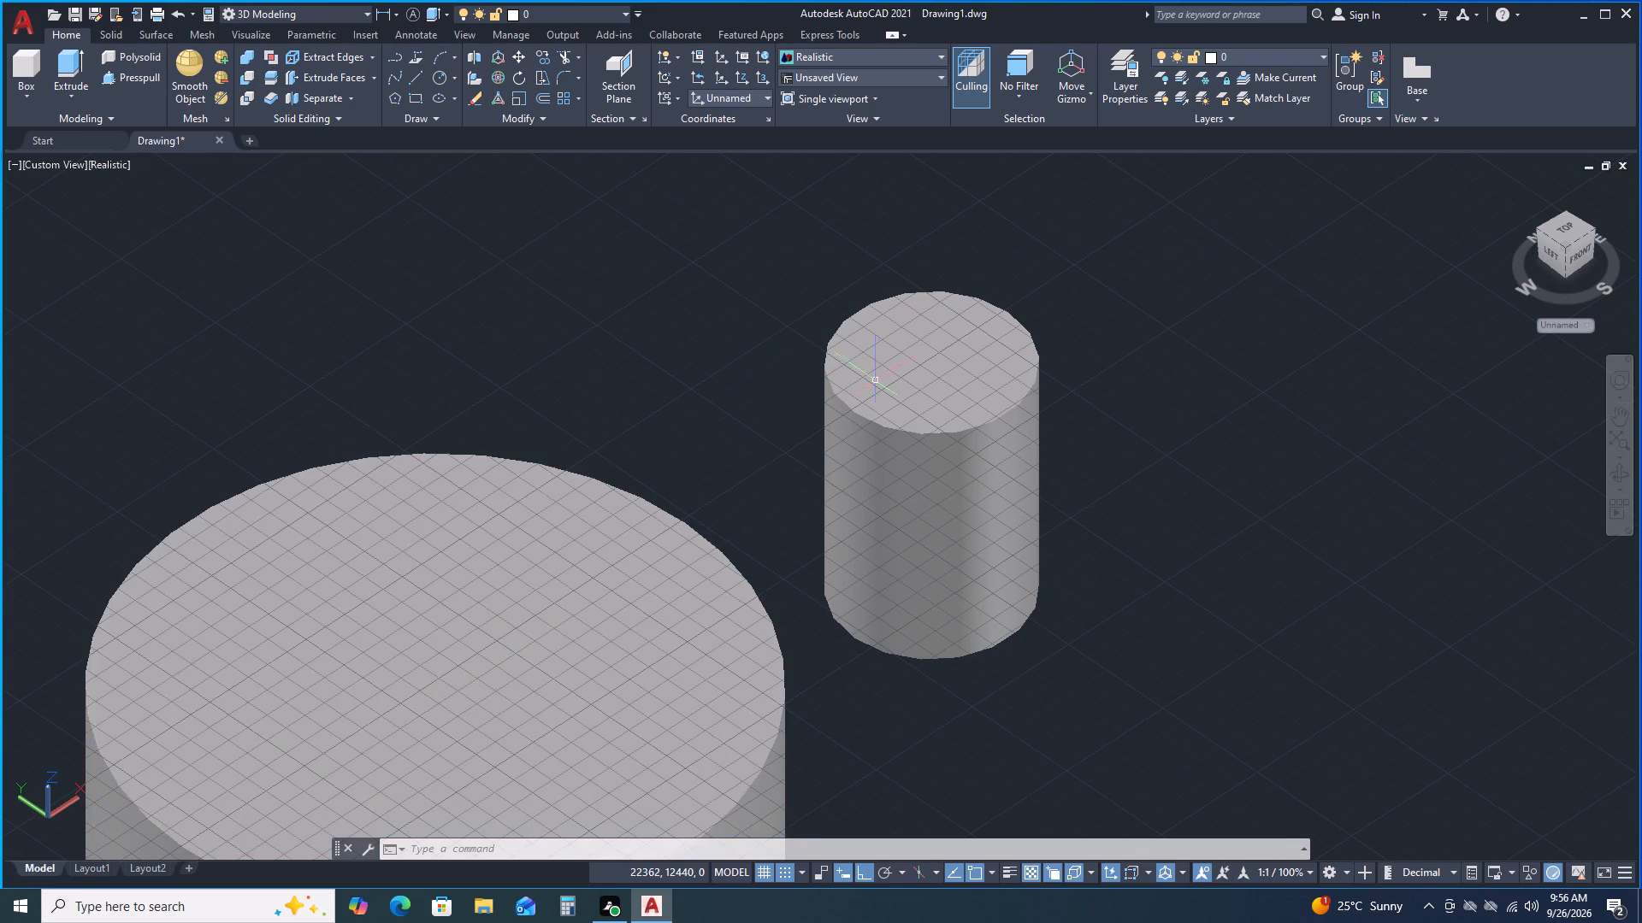
scroll(859, 472, down, 1)
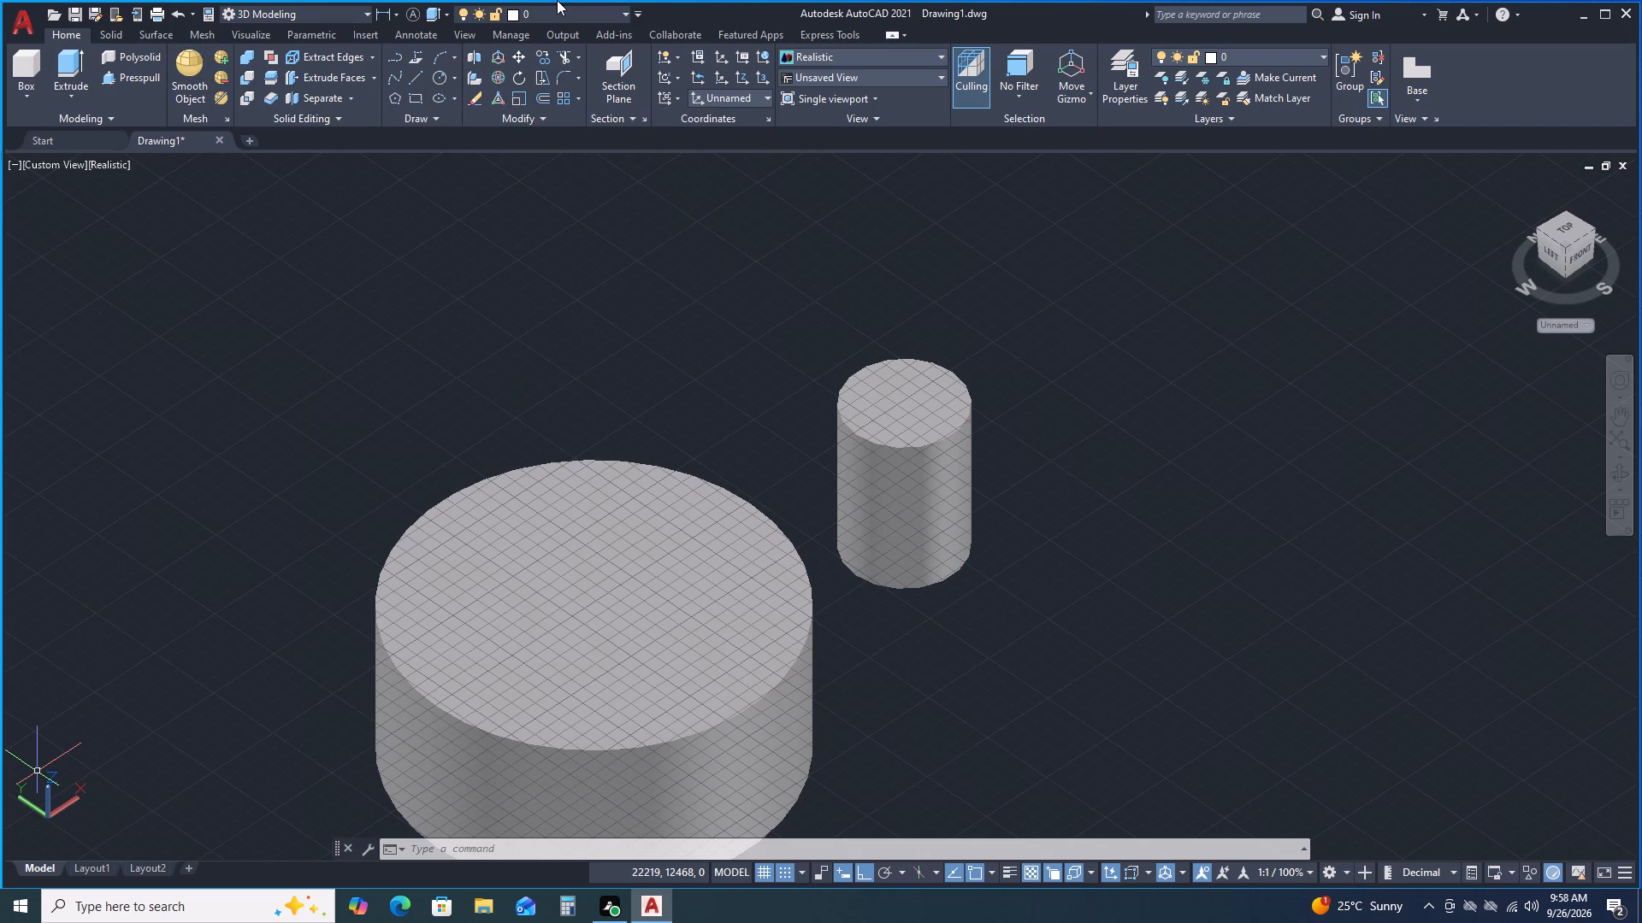
scroll(388, 362, up, 1)
scroll(430, 407, down, 1)
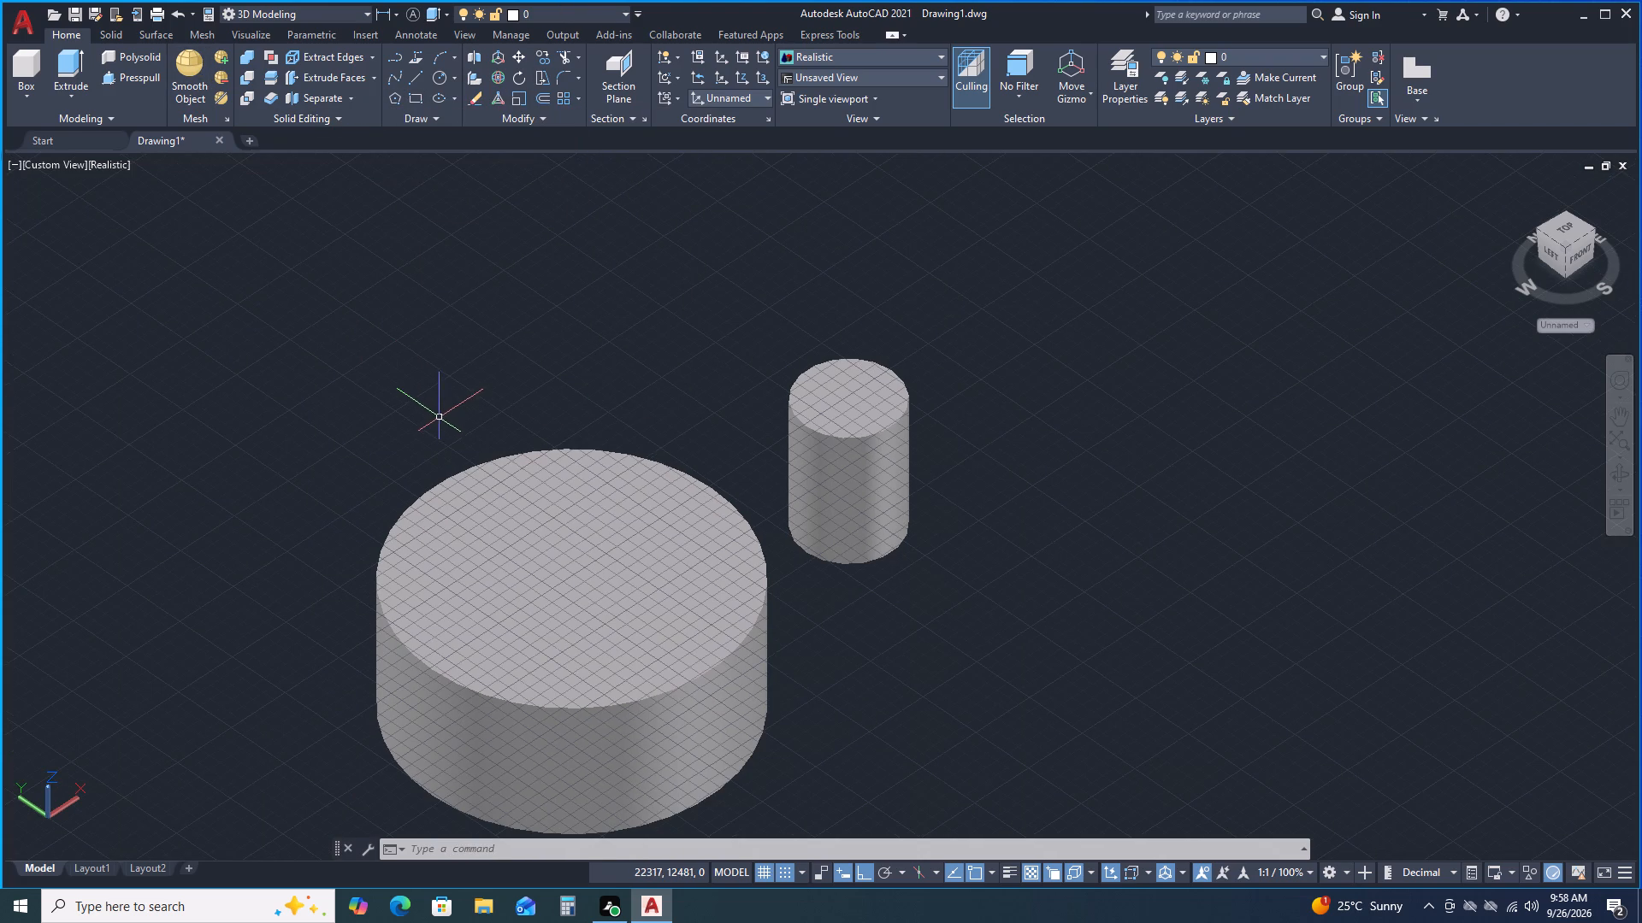
middle_drag(1075, 758, 876, 467)
scroll(877, 503, down, 1)
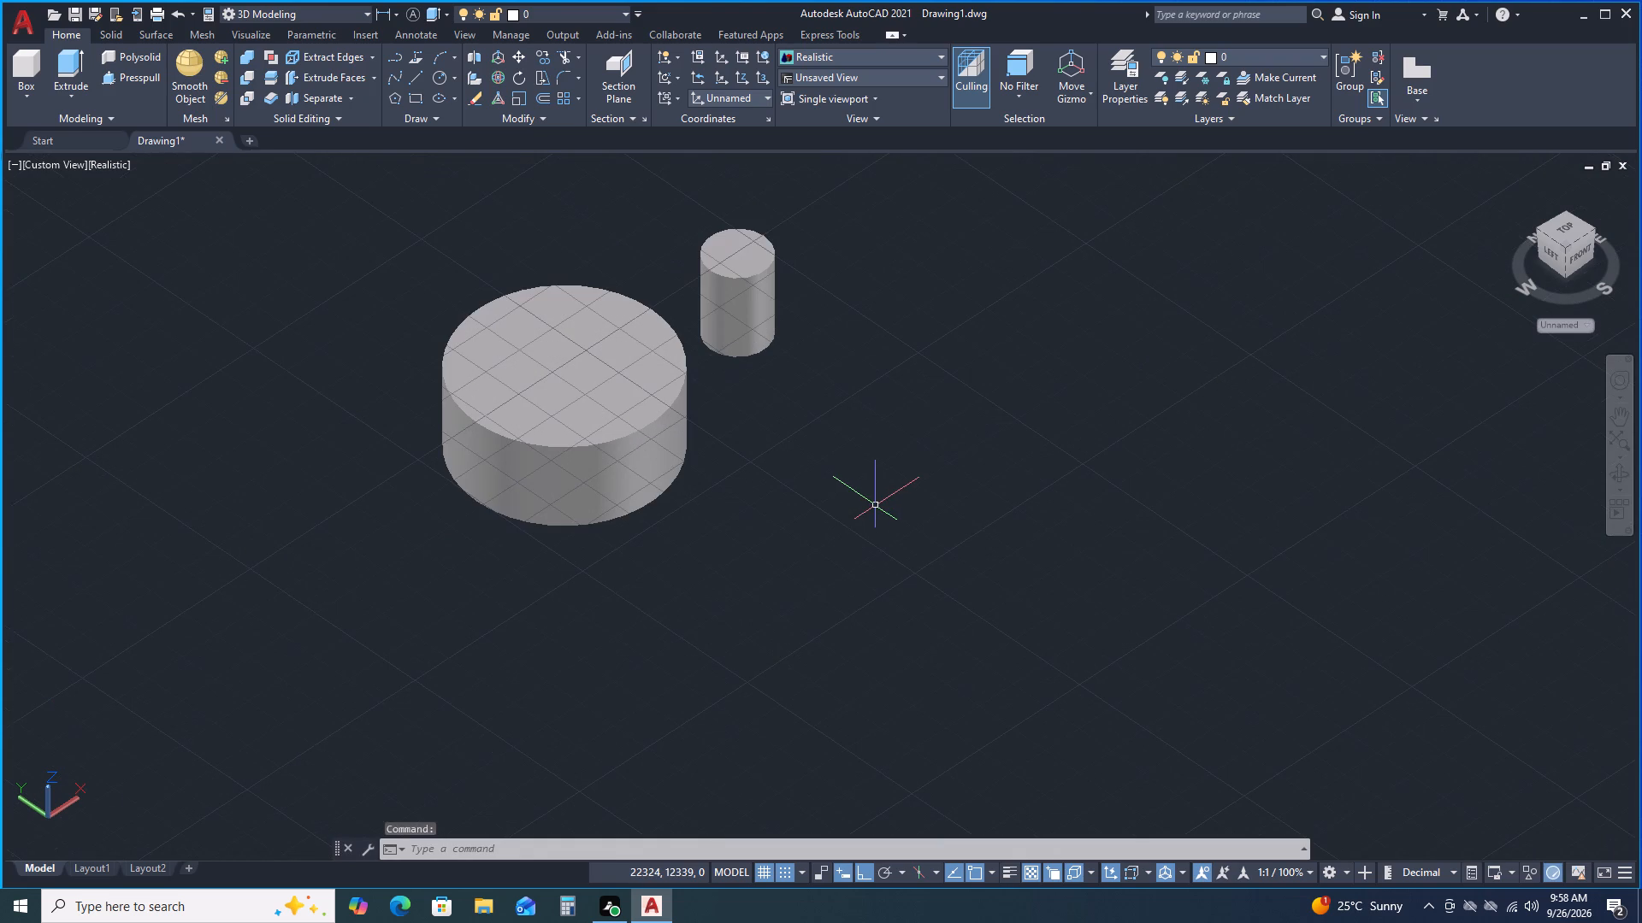
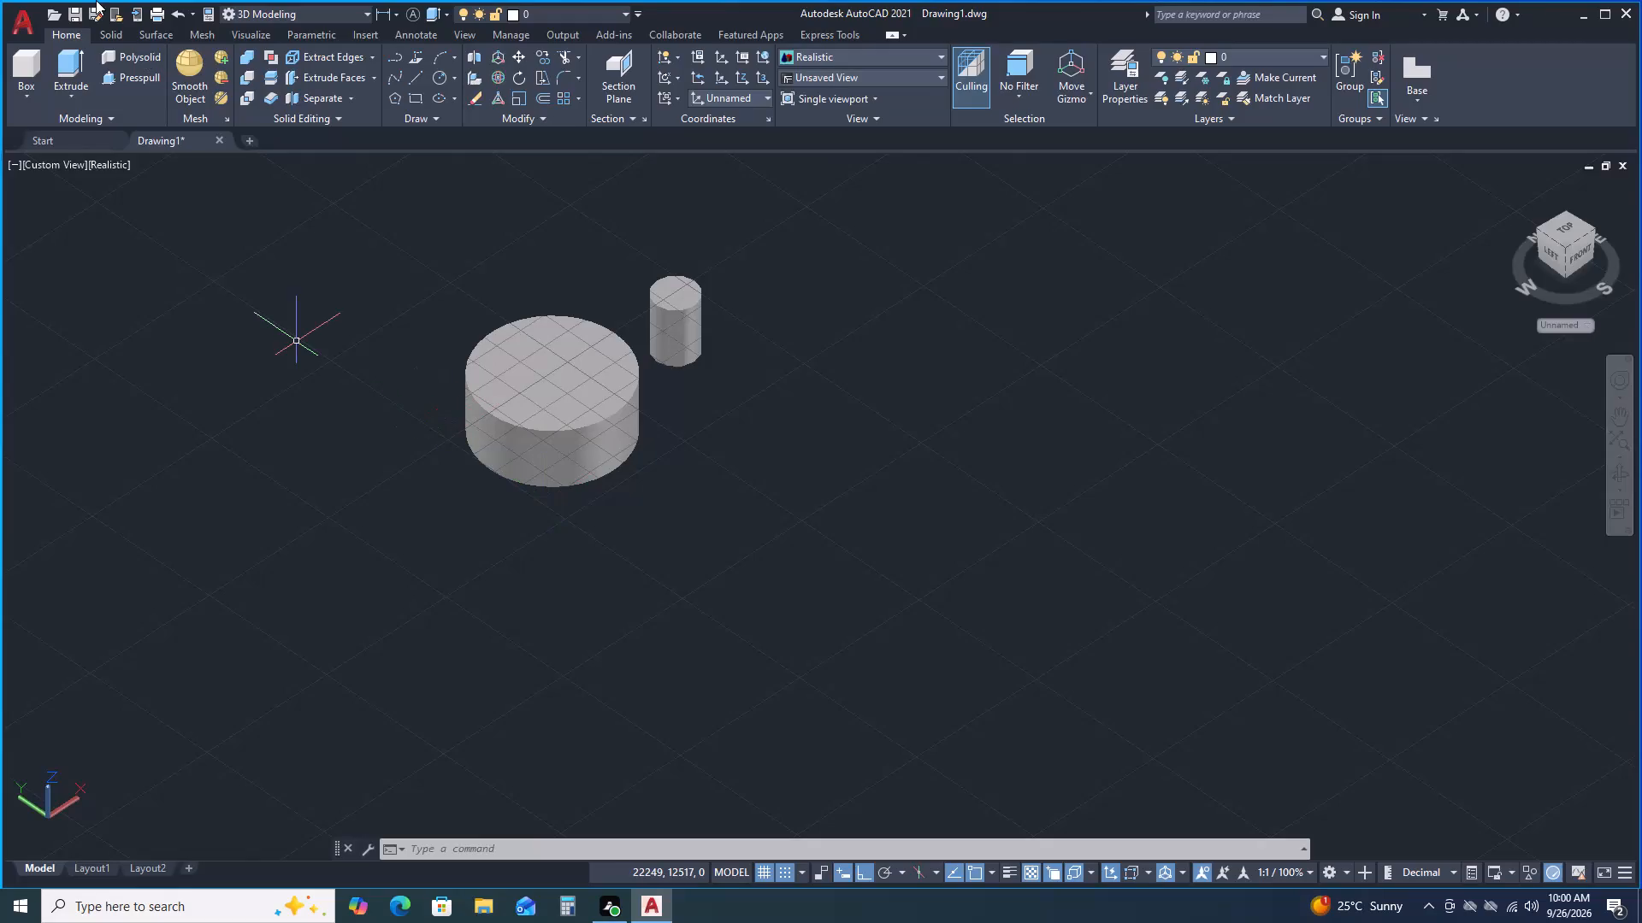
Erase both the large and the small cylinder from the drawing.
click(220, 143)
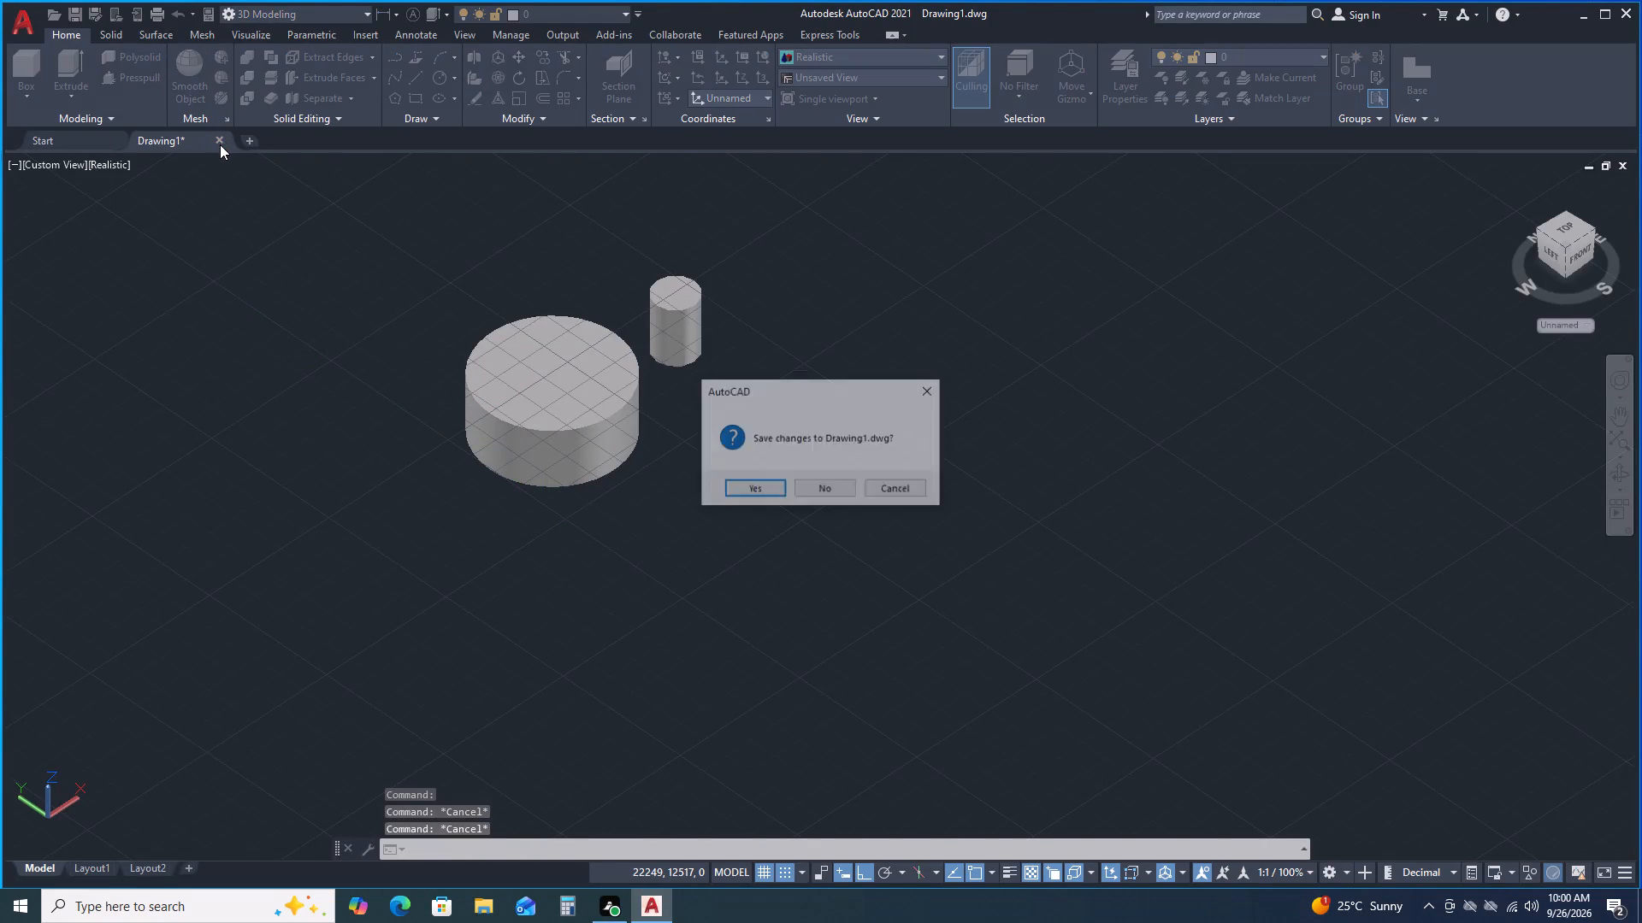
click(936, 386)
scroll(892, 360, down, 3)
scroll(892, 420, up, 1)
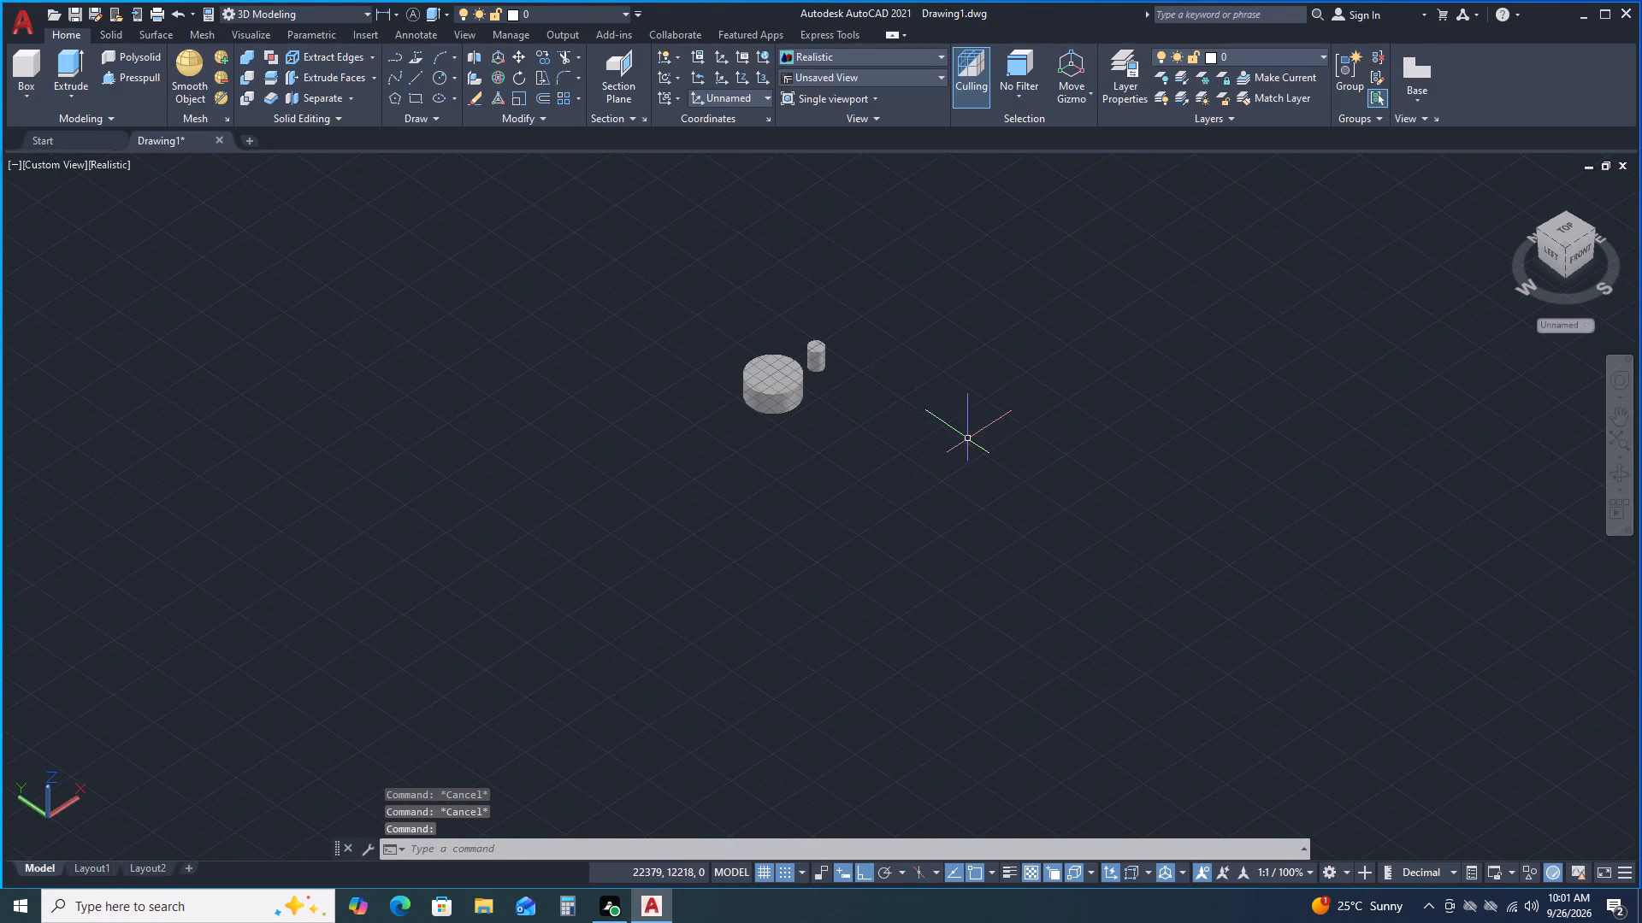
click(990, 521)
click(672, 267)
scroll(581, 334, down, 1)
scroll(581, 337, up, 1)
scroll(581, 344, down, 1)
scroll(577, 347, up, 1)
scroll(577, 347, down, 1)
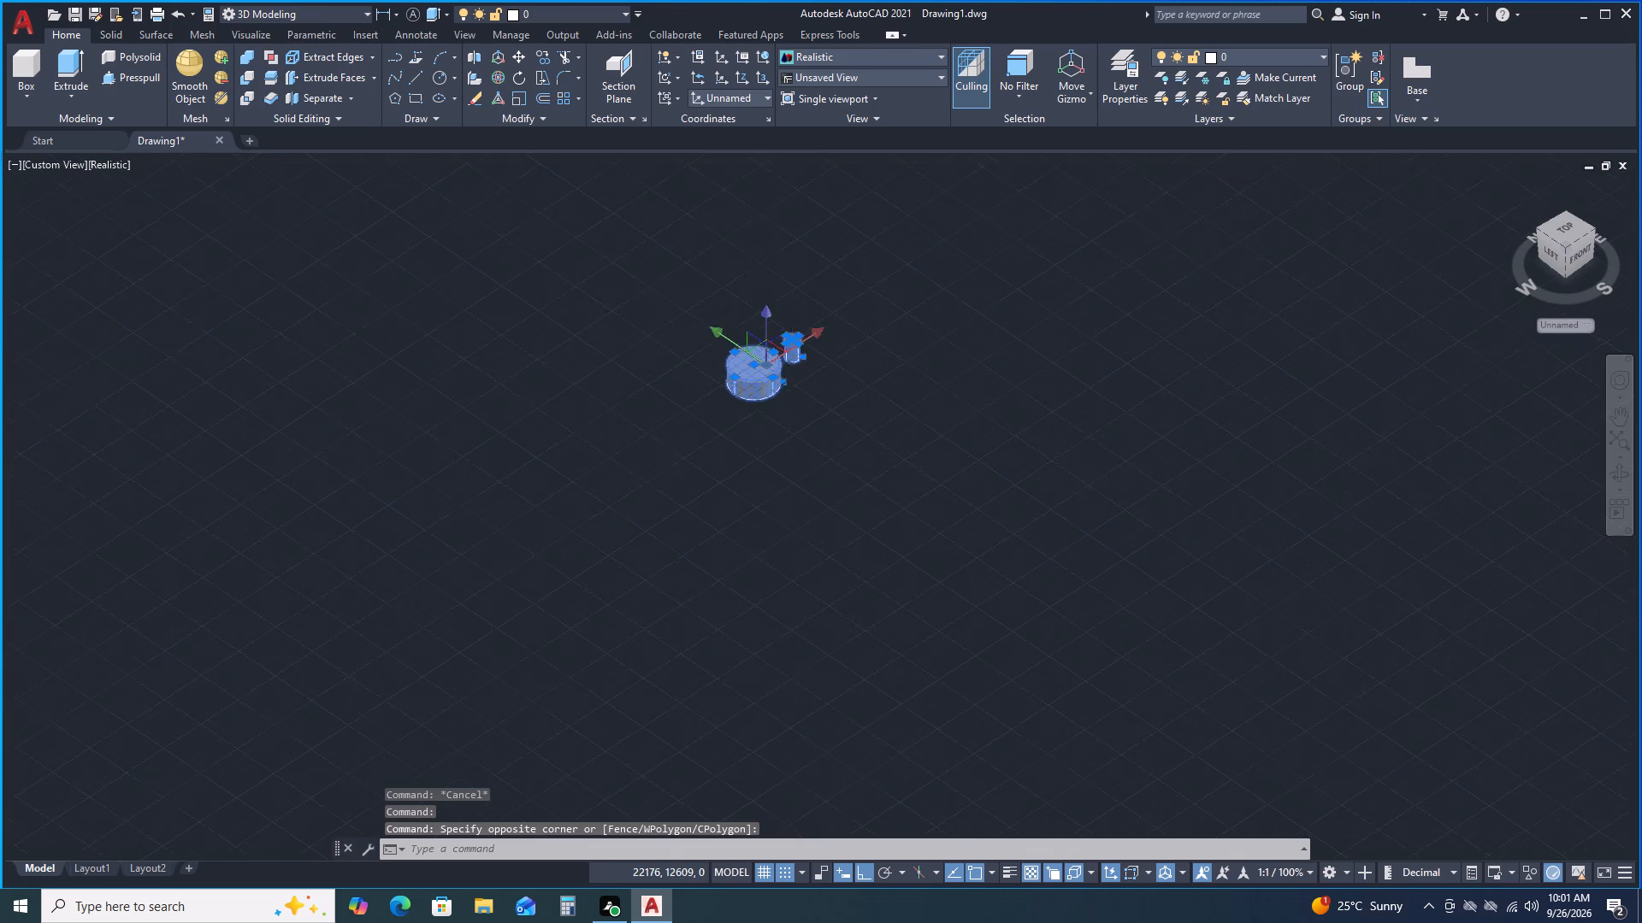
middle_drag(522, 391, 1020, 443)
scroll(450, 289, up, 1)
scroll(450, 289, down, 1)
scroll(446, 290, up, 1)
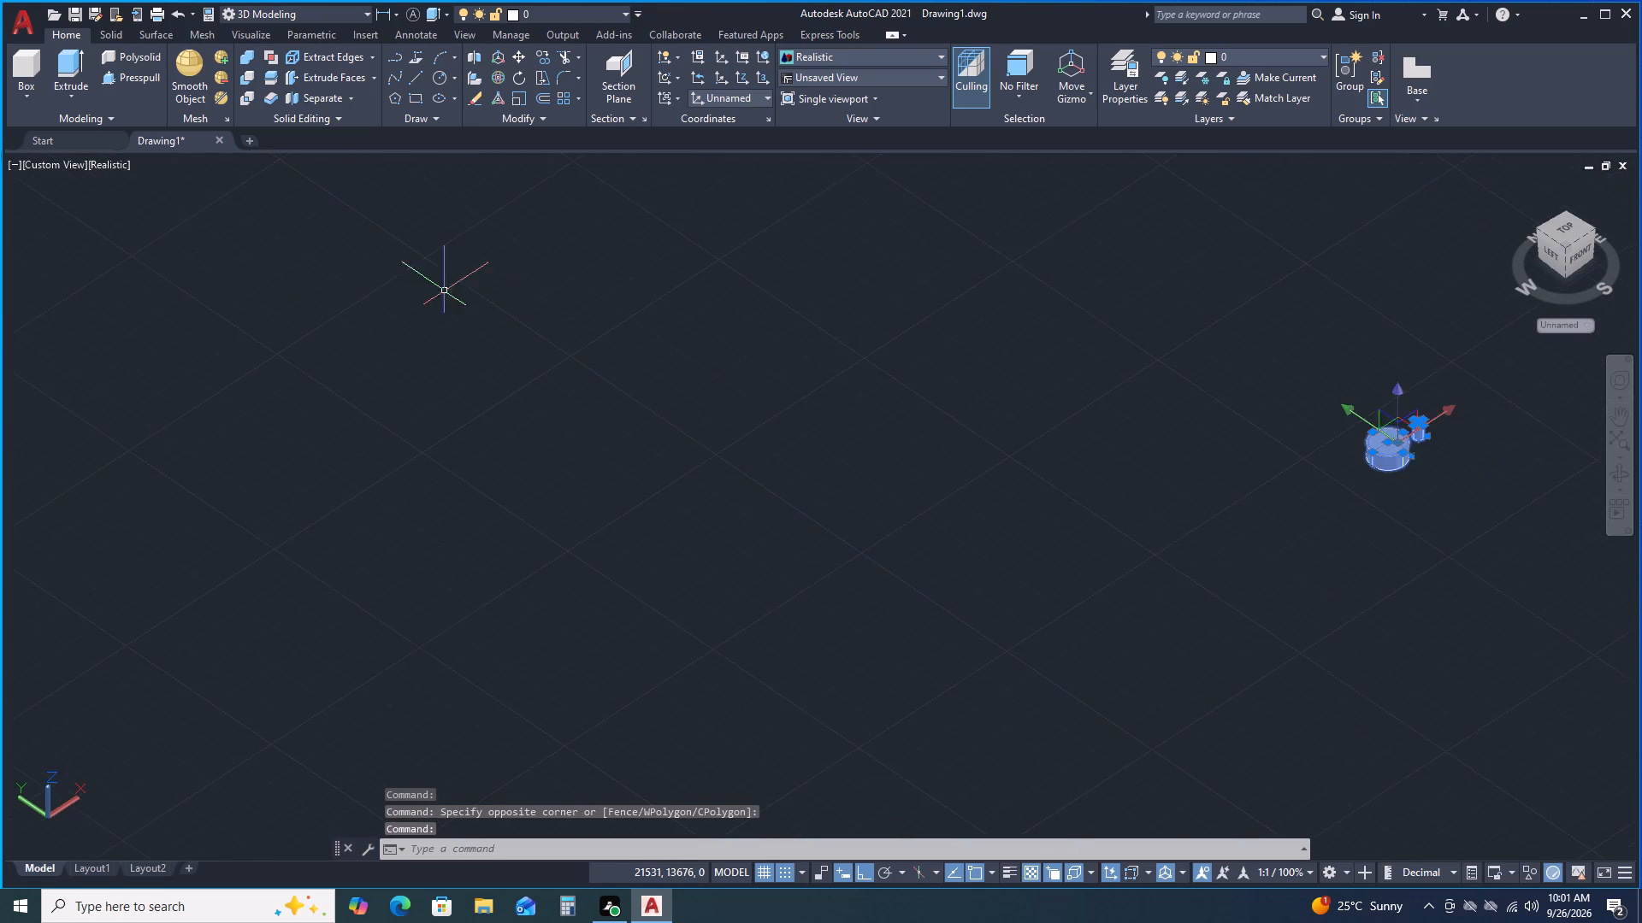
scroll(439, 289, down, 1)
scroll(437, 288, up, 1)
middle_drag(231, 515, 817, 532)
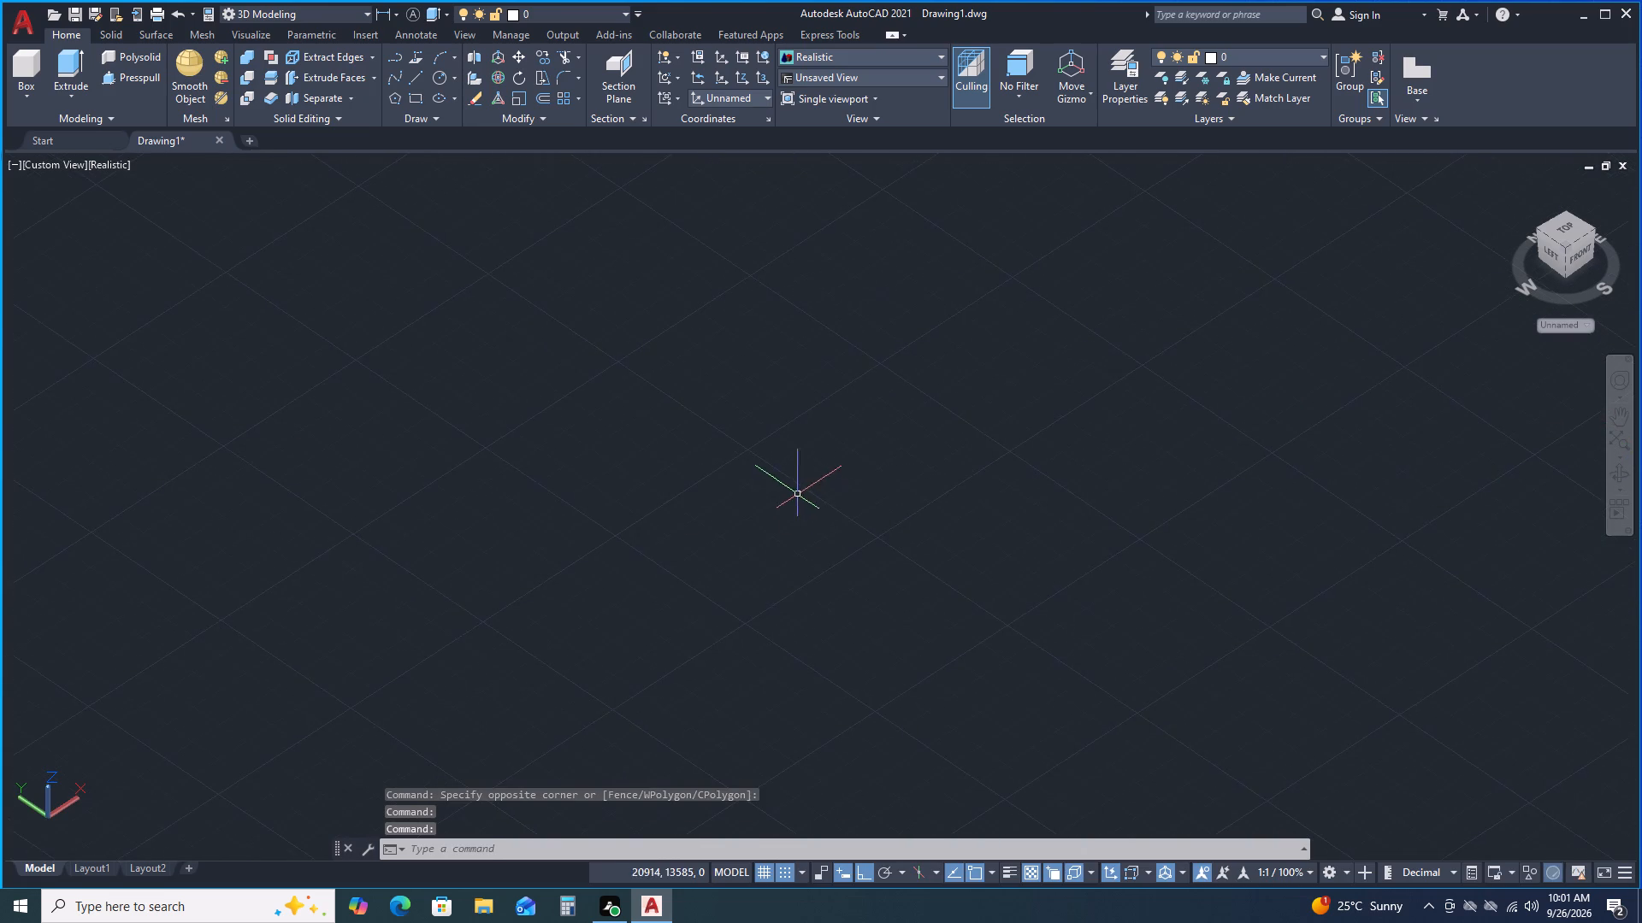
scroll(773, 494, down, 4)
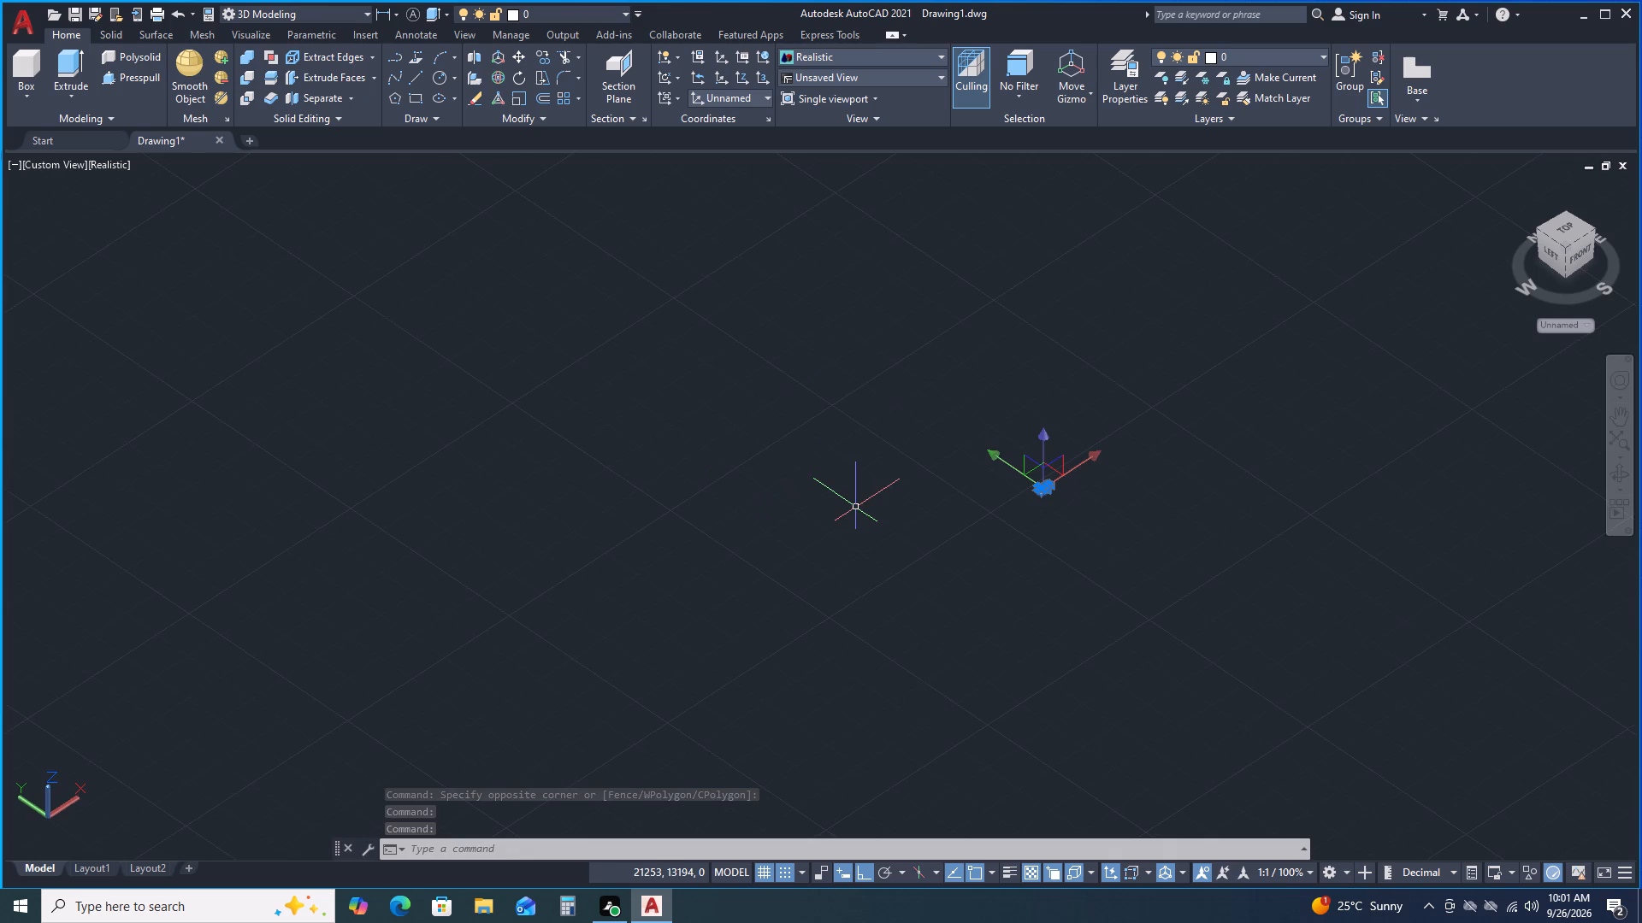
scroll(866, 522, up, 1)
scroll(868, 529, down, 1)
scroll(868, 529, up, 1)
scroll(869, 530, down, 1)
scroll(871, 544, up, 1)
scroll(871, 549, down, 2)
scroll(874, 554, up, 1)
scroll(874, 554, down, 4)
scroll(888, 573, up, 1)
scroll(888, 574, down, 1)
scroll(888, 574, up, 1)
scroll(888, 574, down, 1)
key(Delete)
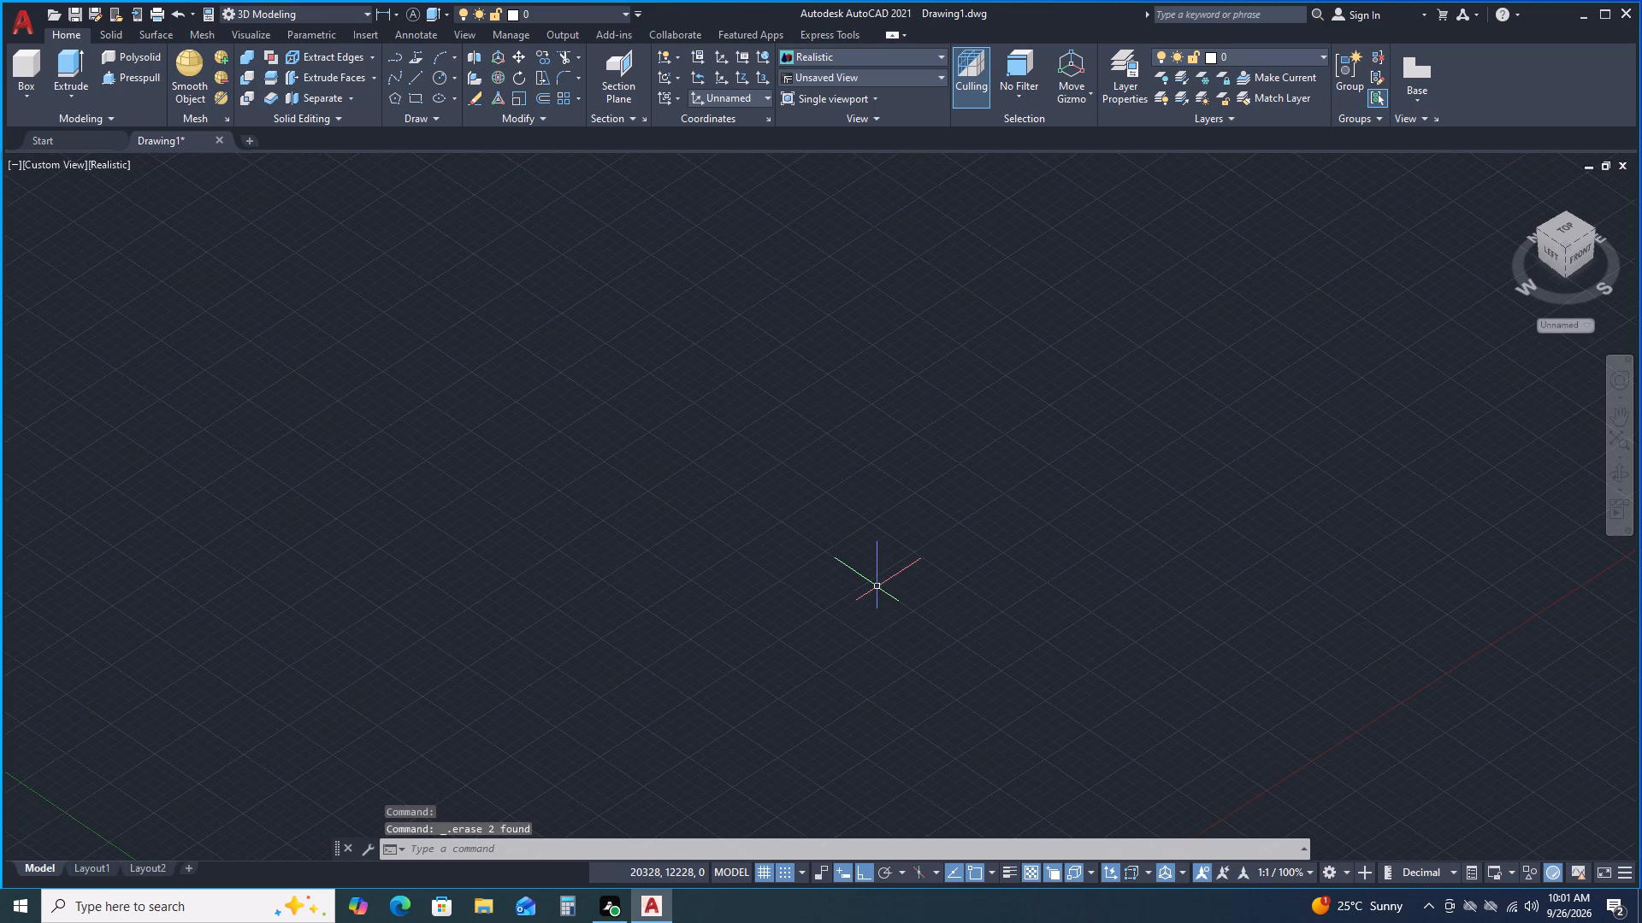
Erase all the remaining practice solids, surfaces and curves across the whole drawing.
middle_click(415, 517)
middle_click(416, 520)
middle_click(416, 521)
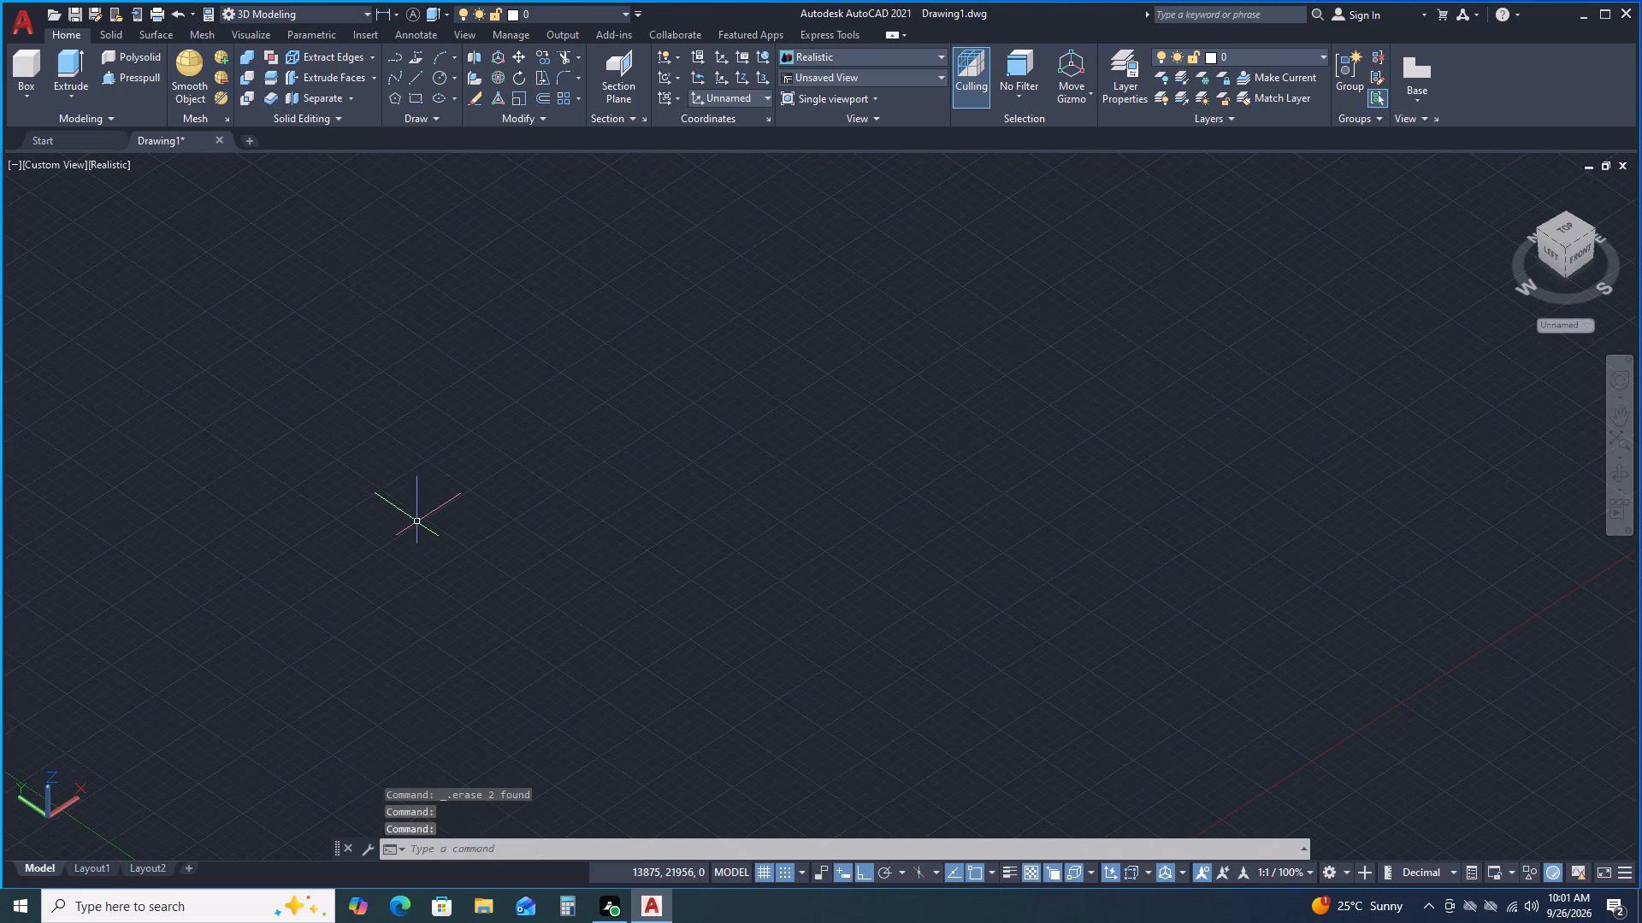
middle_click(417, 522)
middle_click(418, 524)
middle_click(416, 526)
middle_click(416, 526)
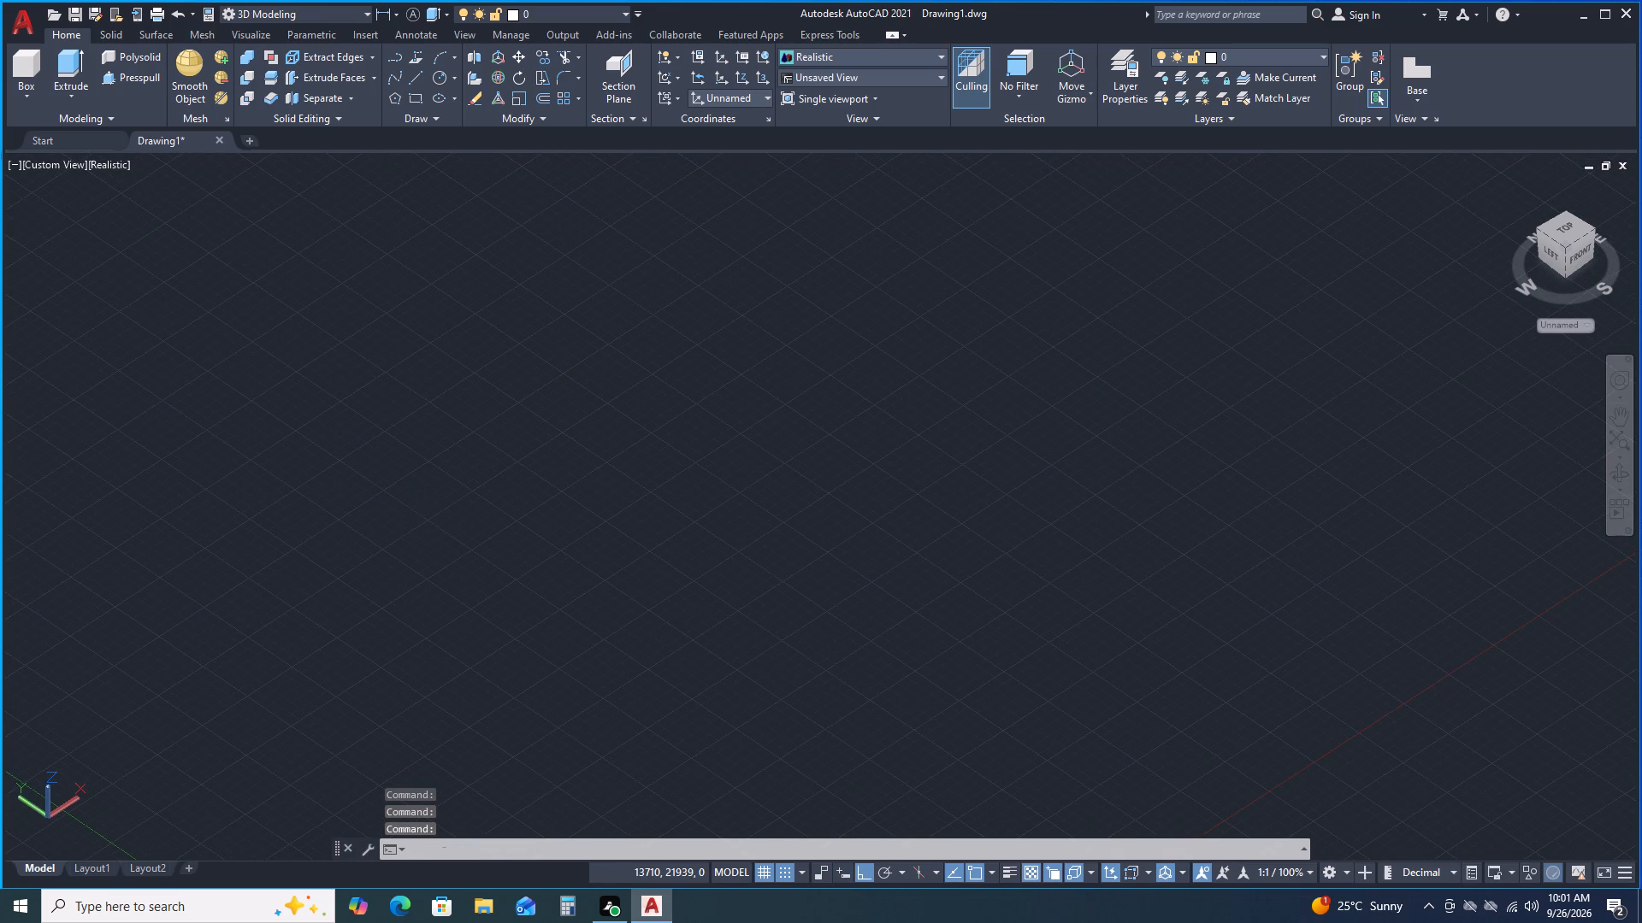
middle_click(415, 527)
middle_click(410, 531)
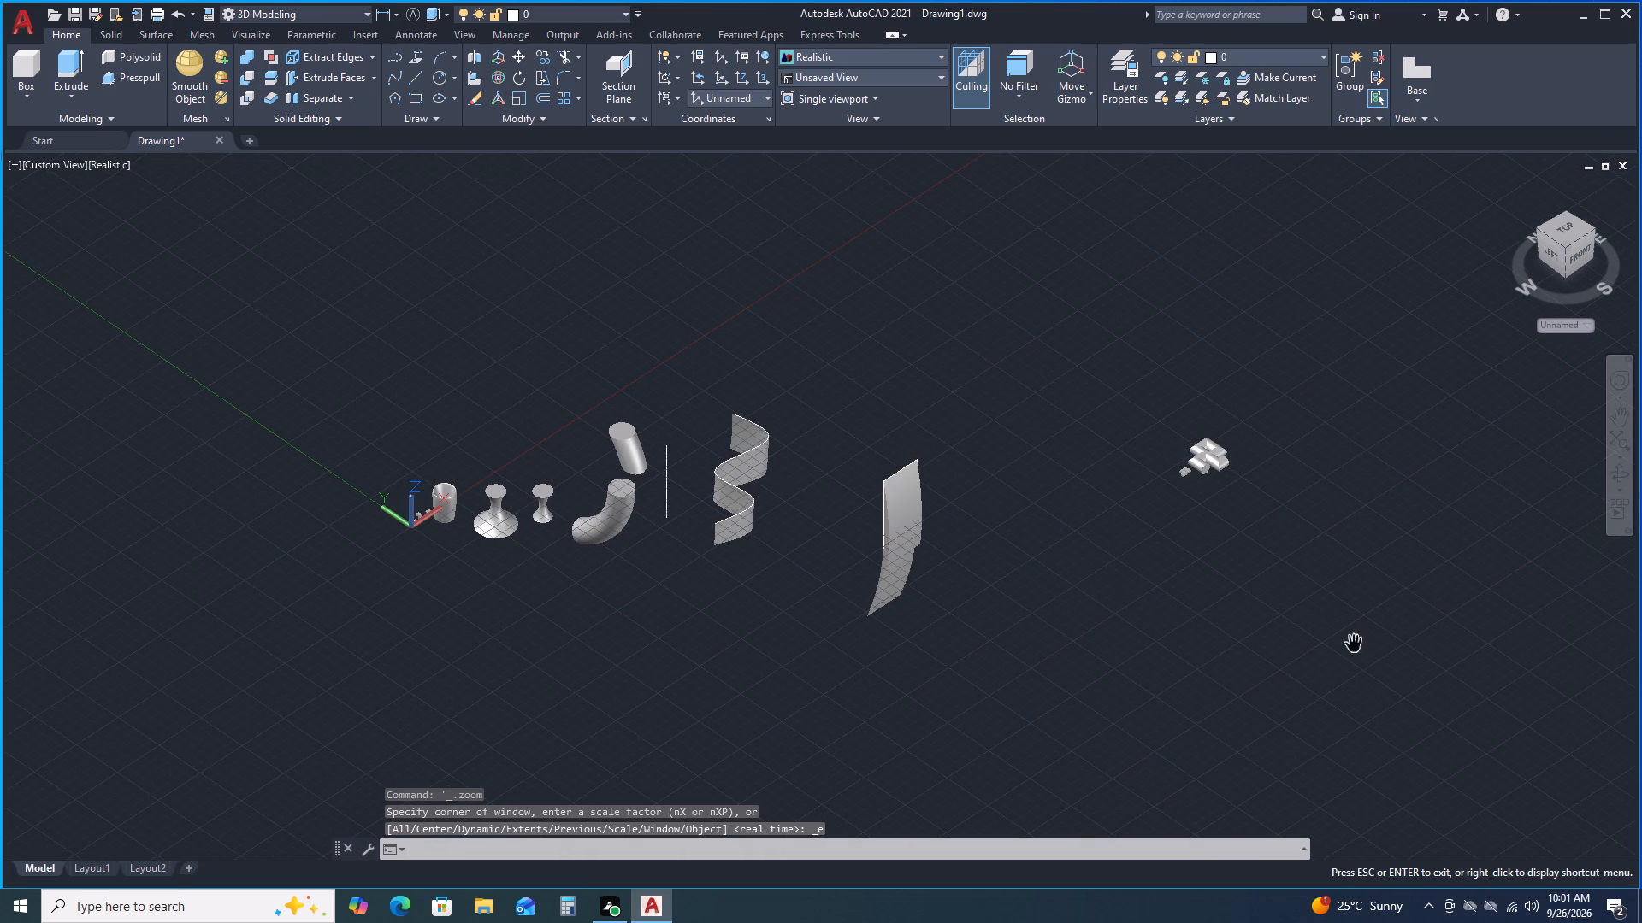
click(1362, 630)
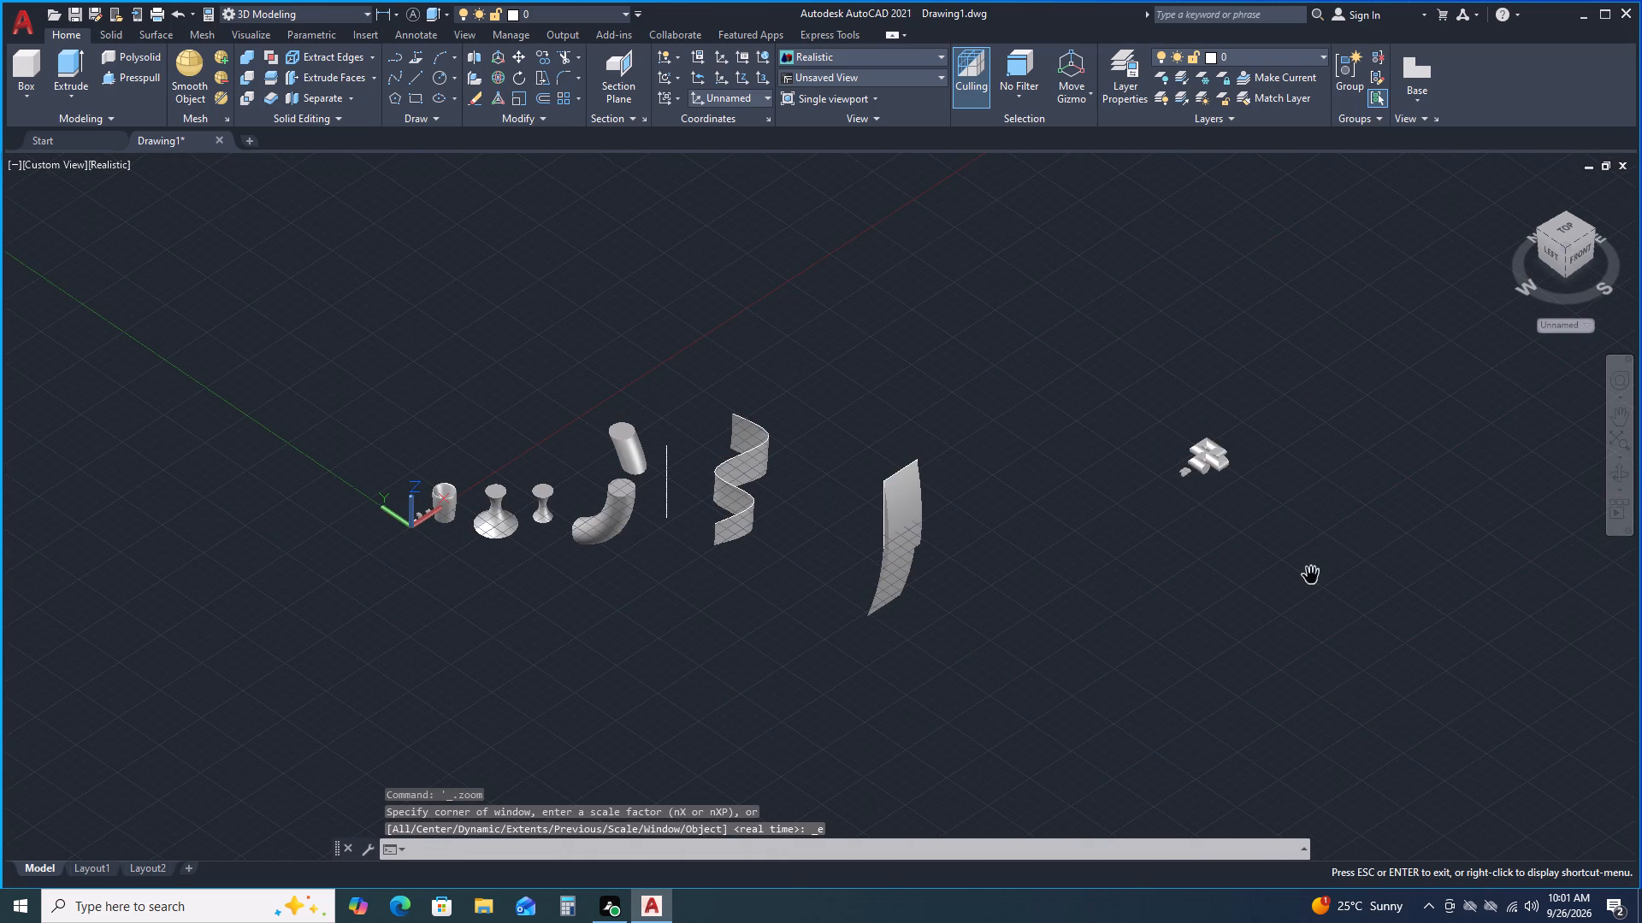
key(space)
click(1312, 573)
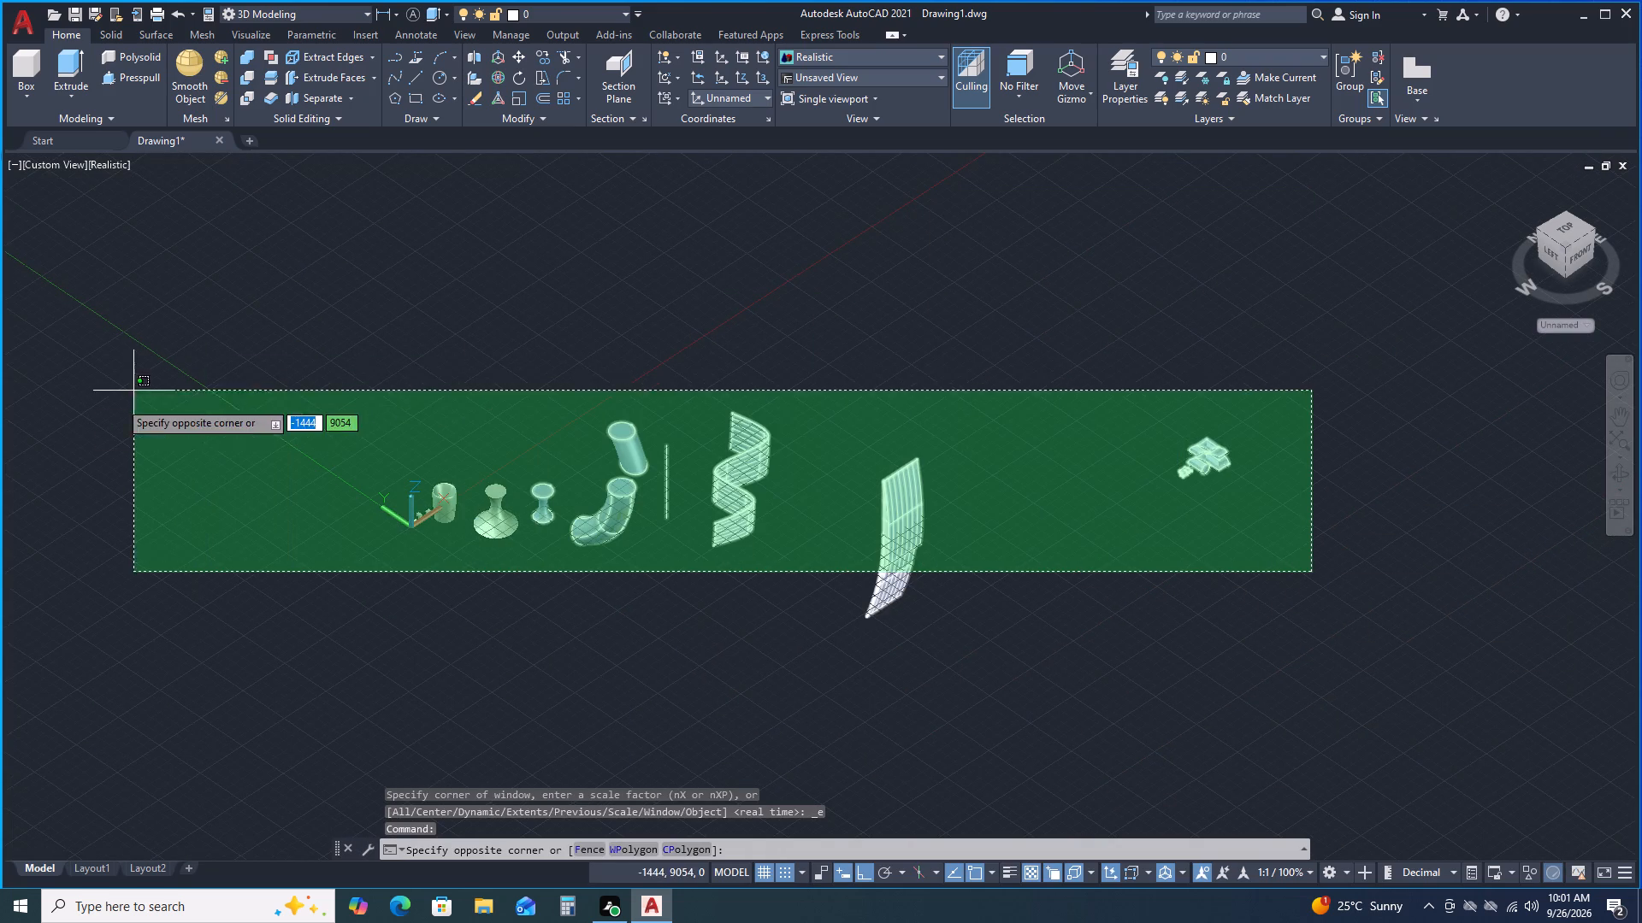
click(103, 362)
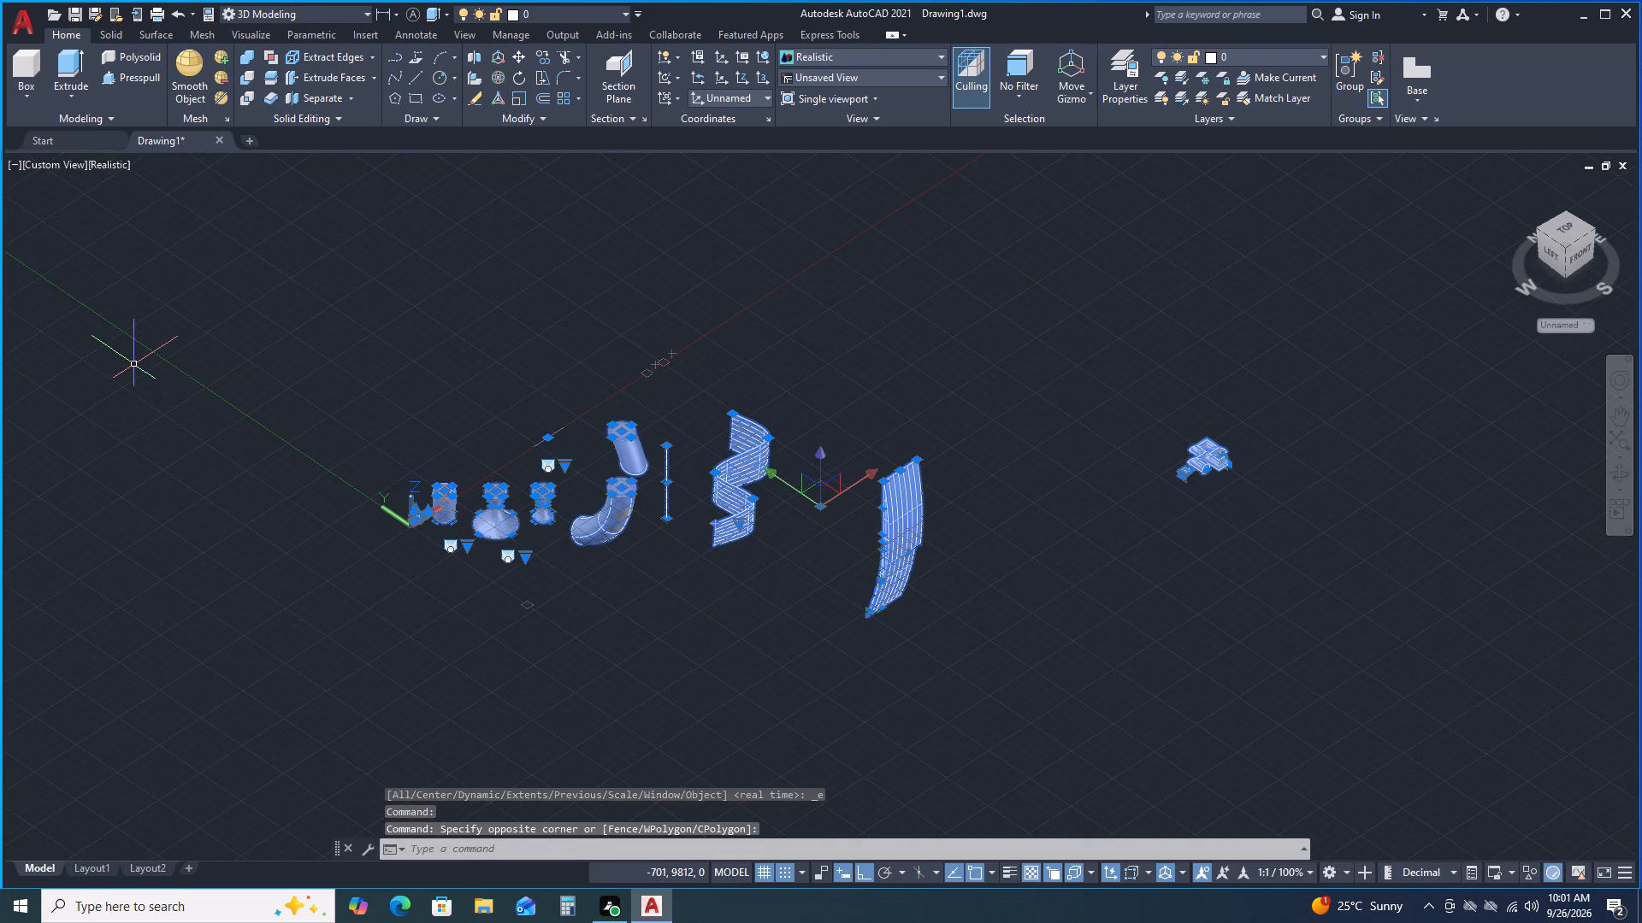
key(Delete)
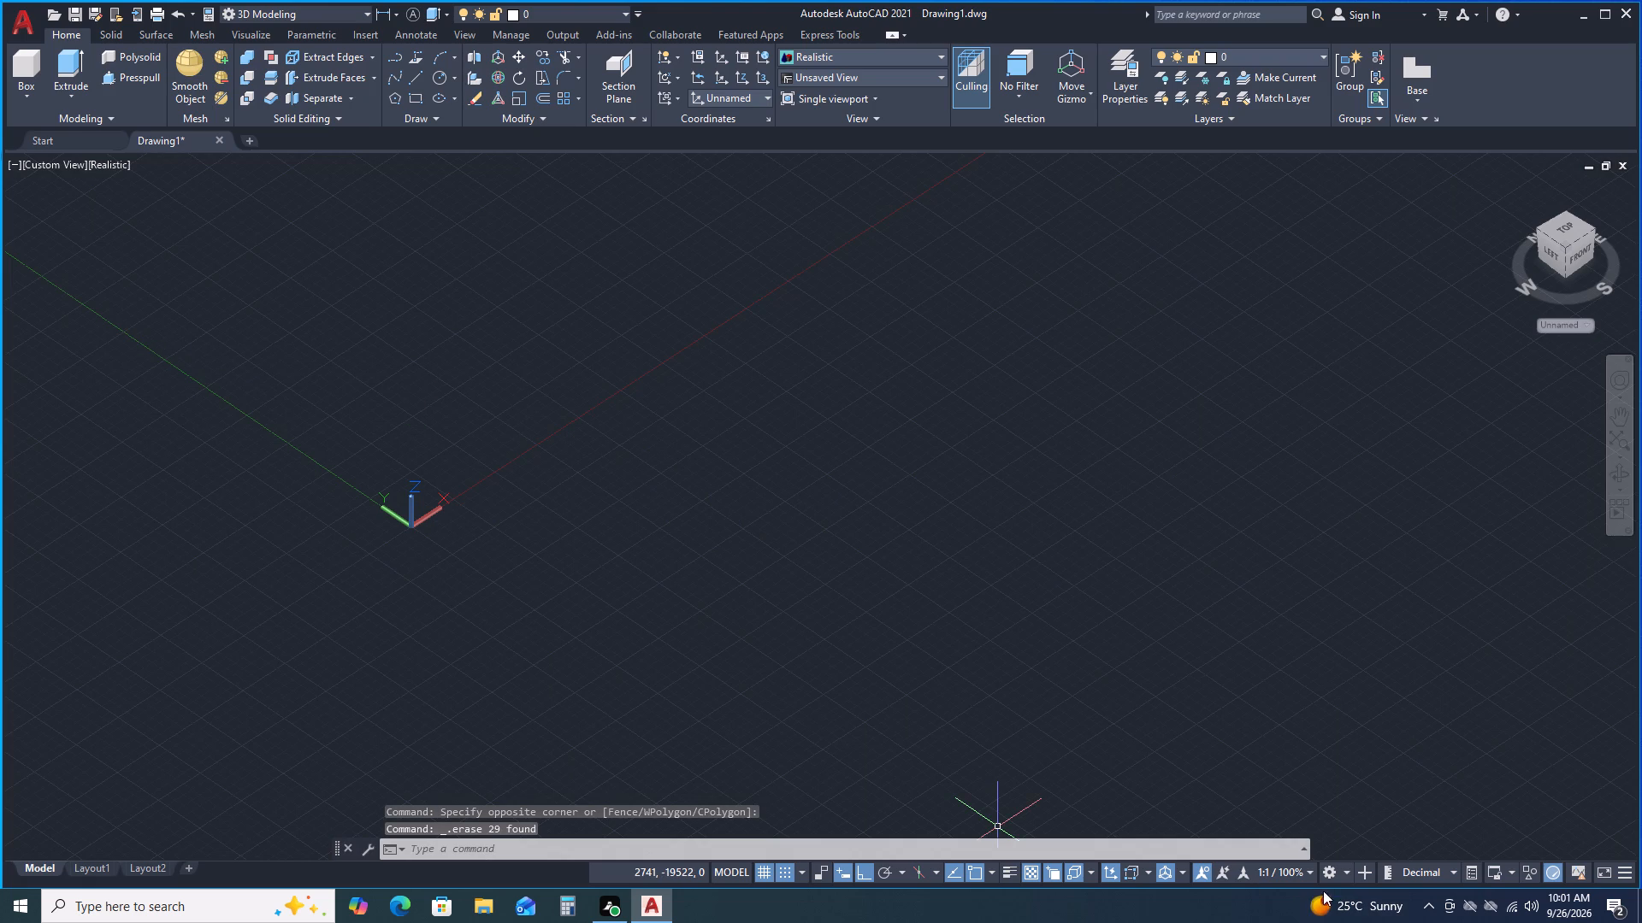
Switch the workspace from 3D Modeling to Drafting & Annotation.
click(1344, 876)
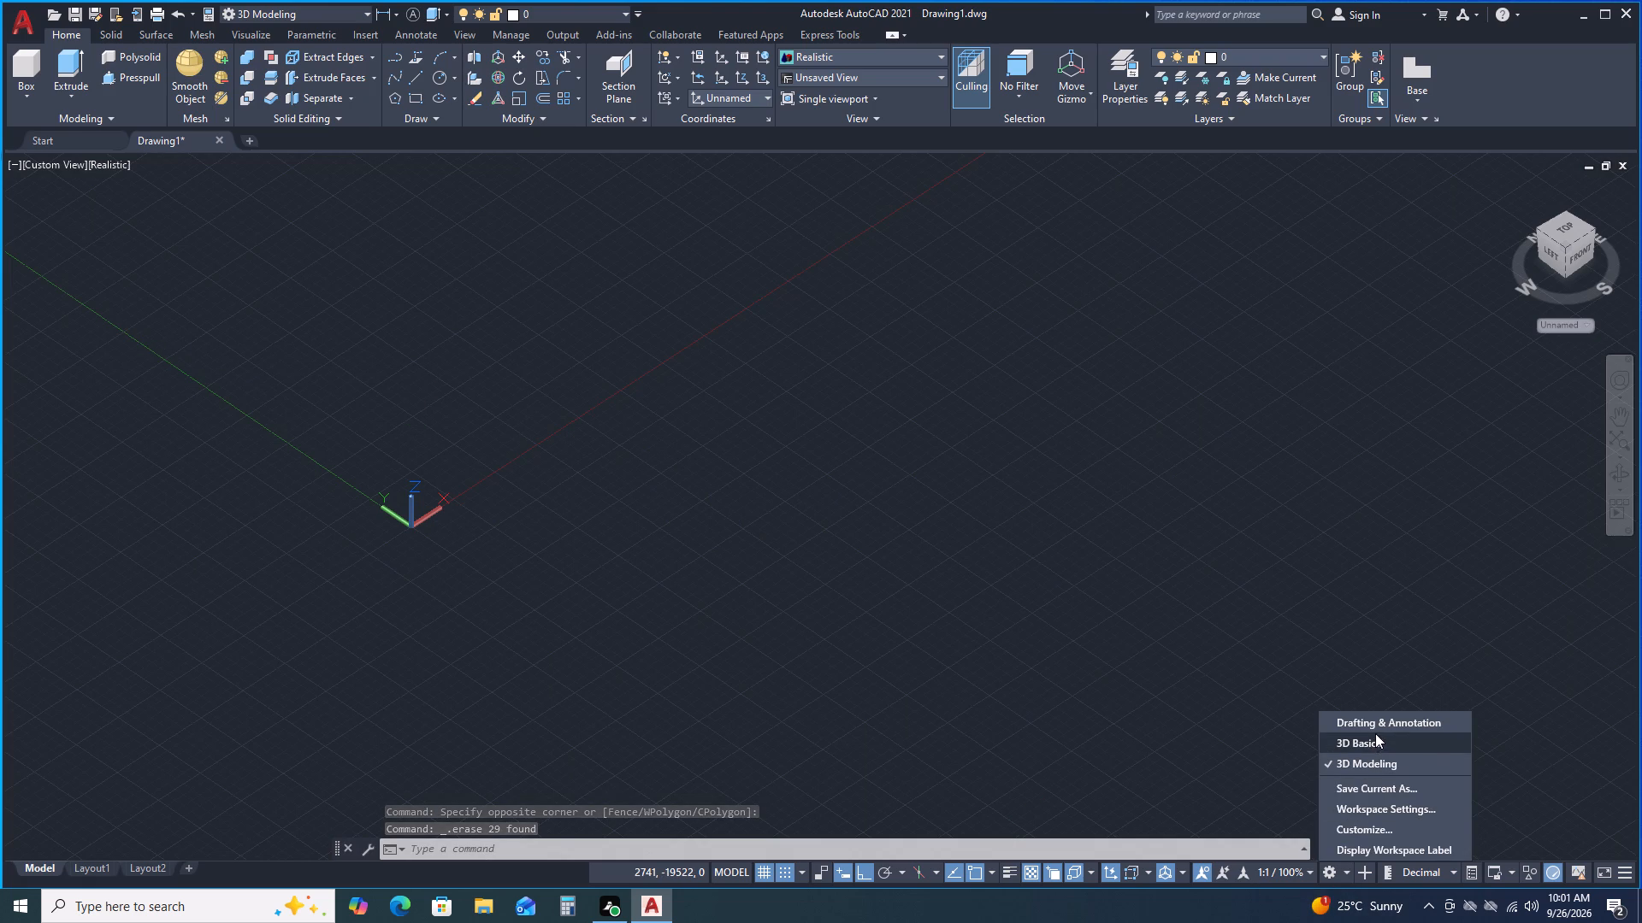
click(1379, 722)
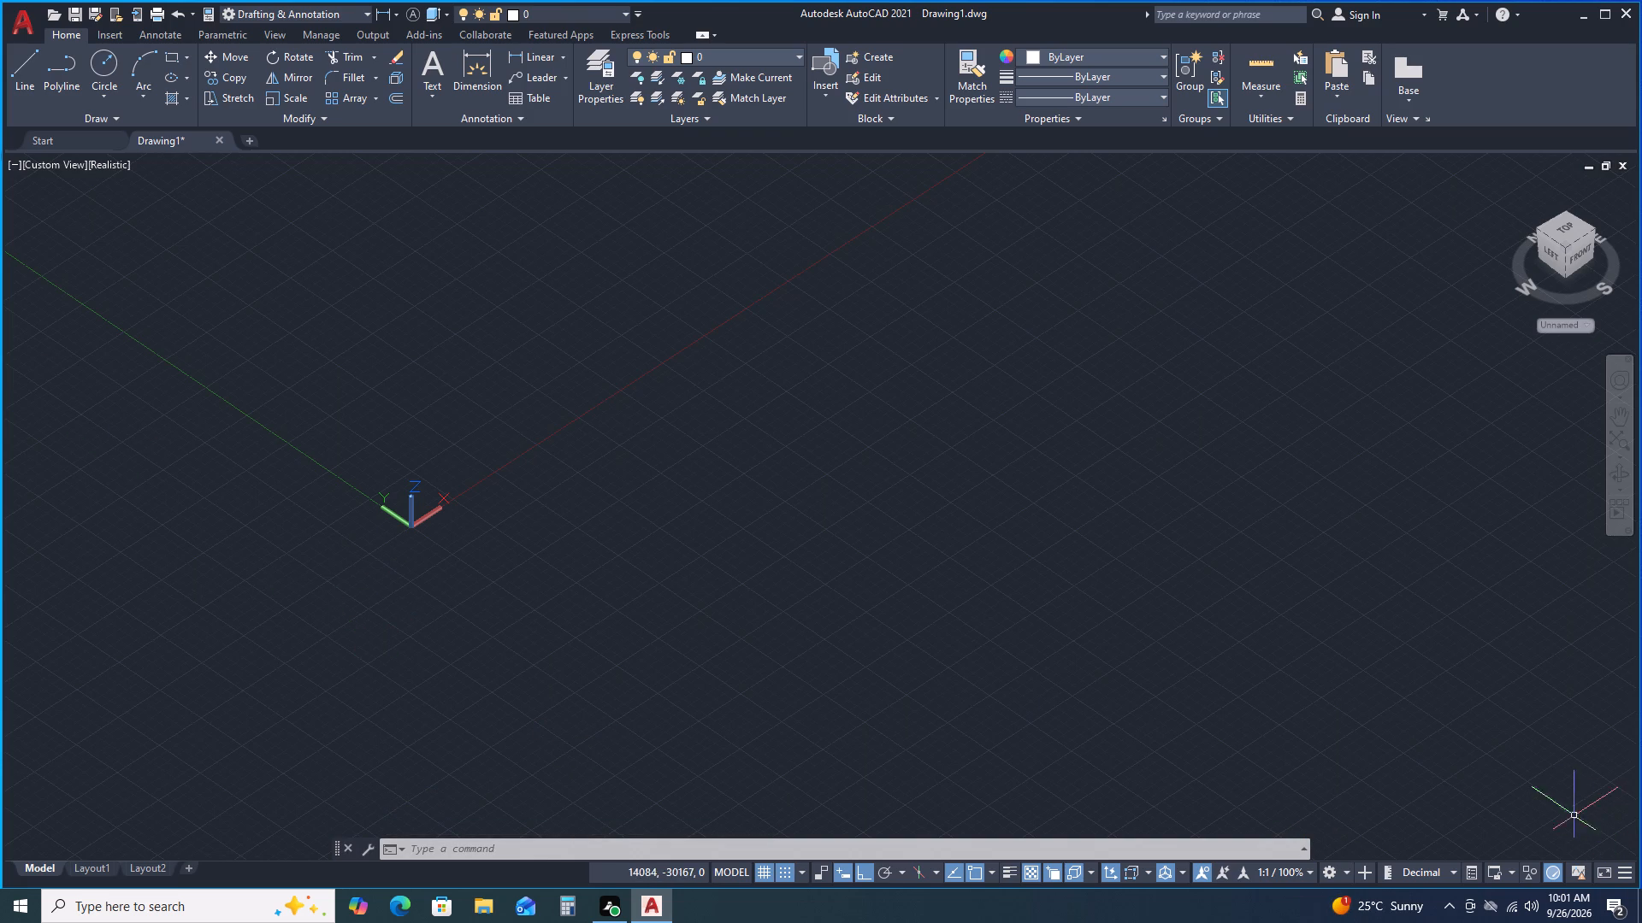
click(1350, 869)
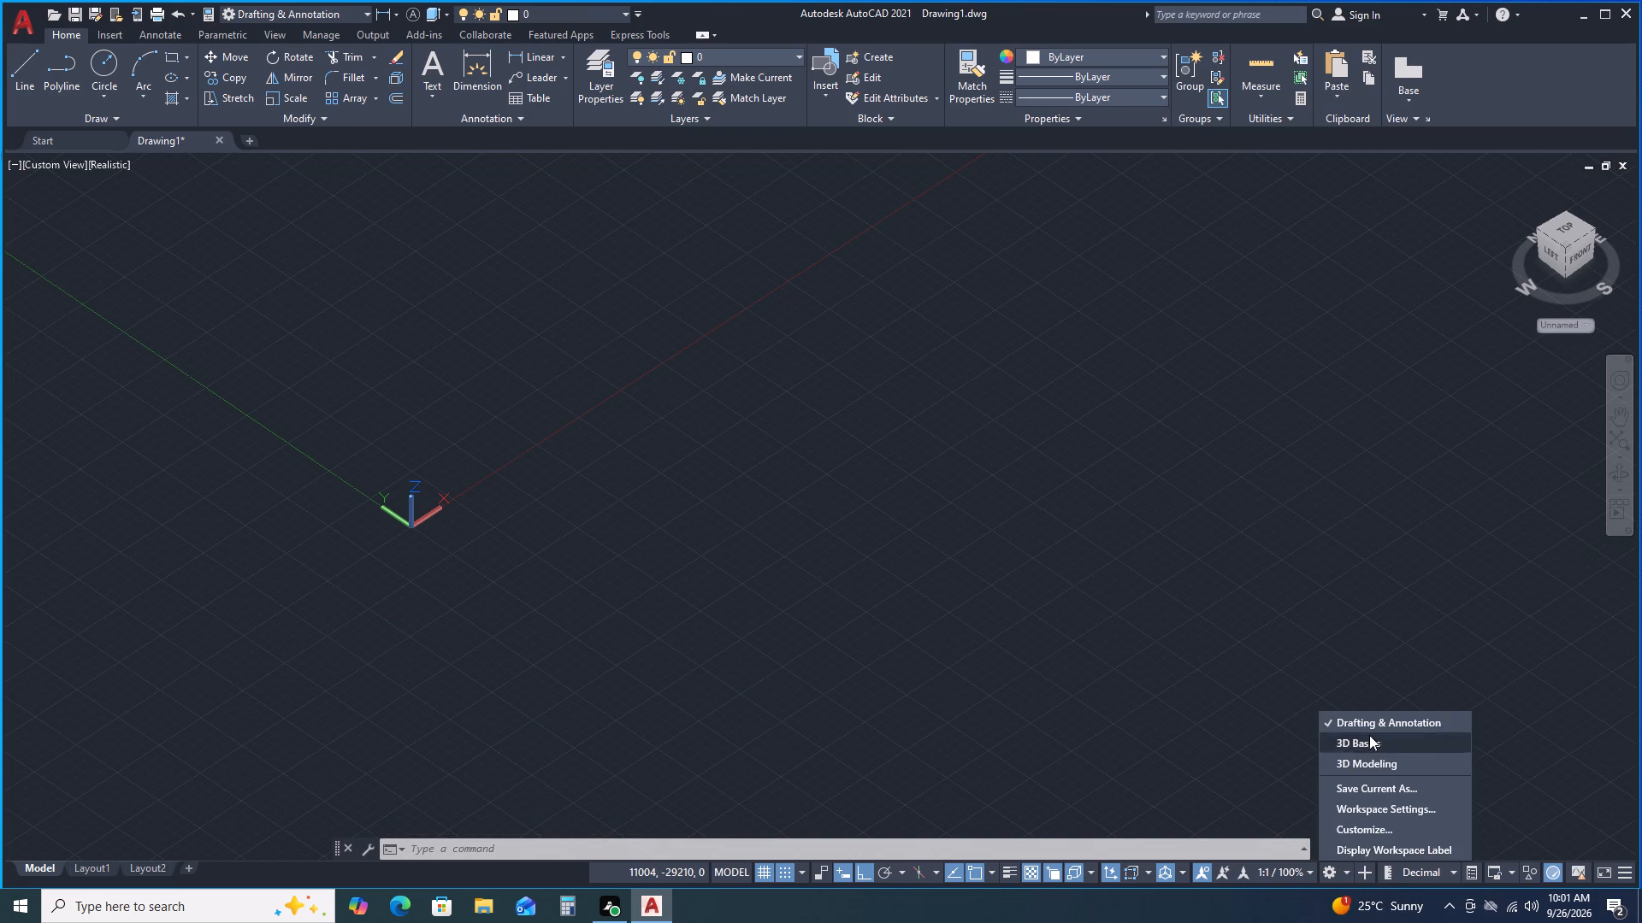
click(1369, 732)
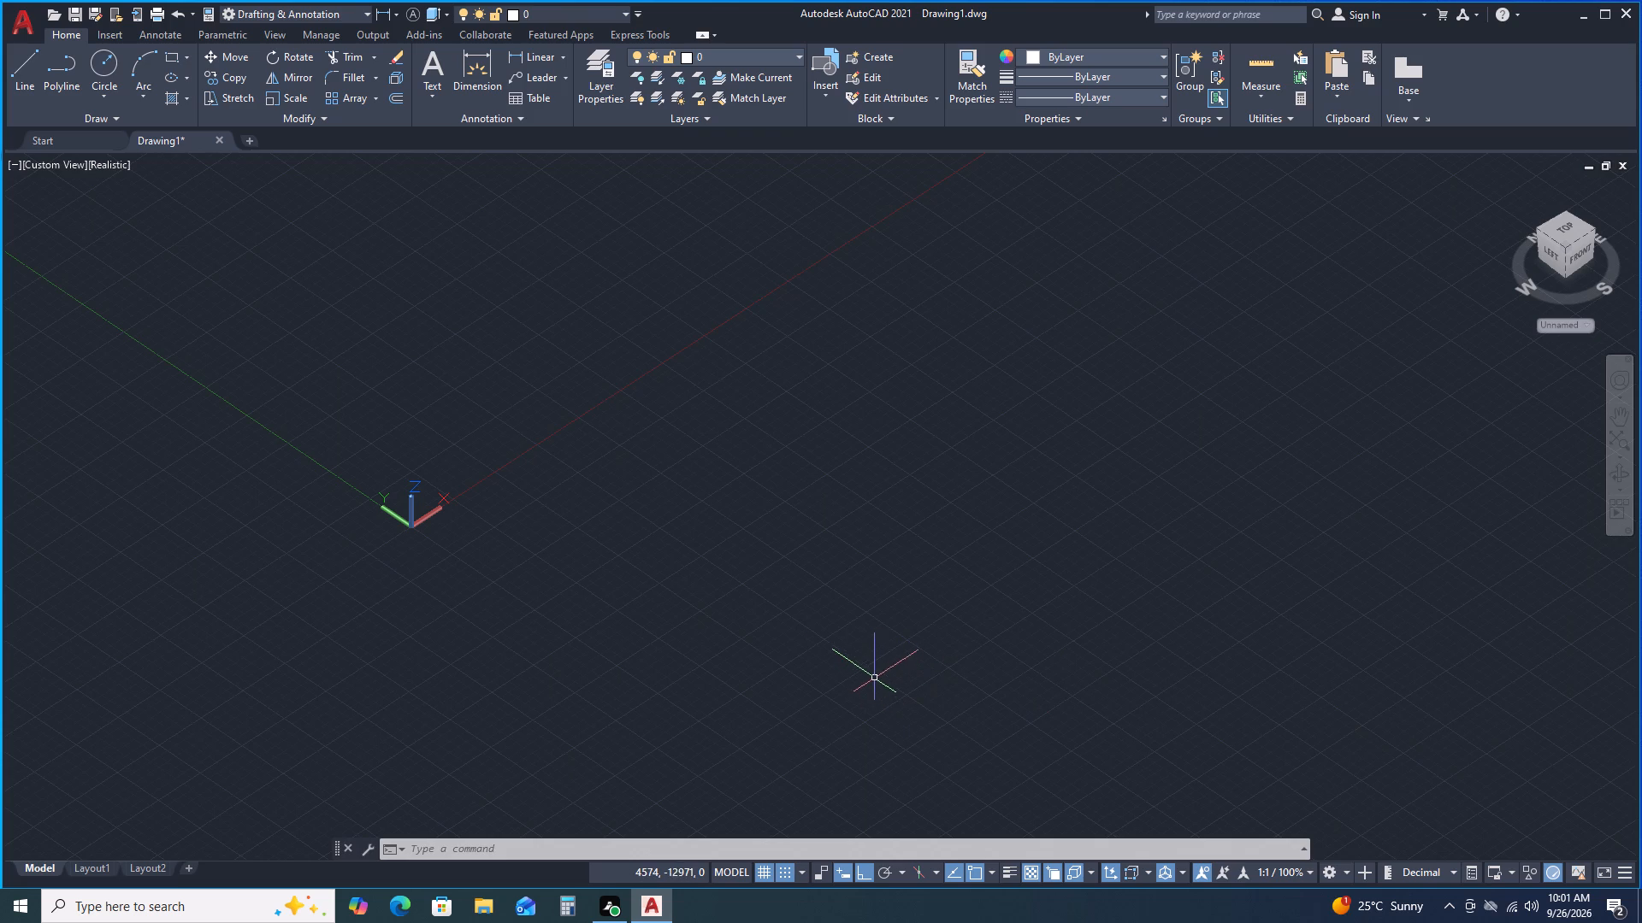
key(space)
key(Escape)
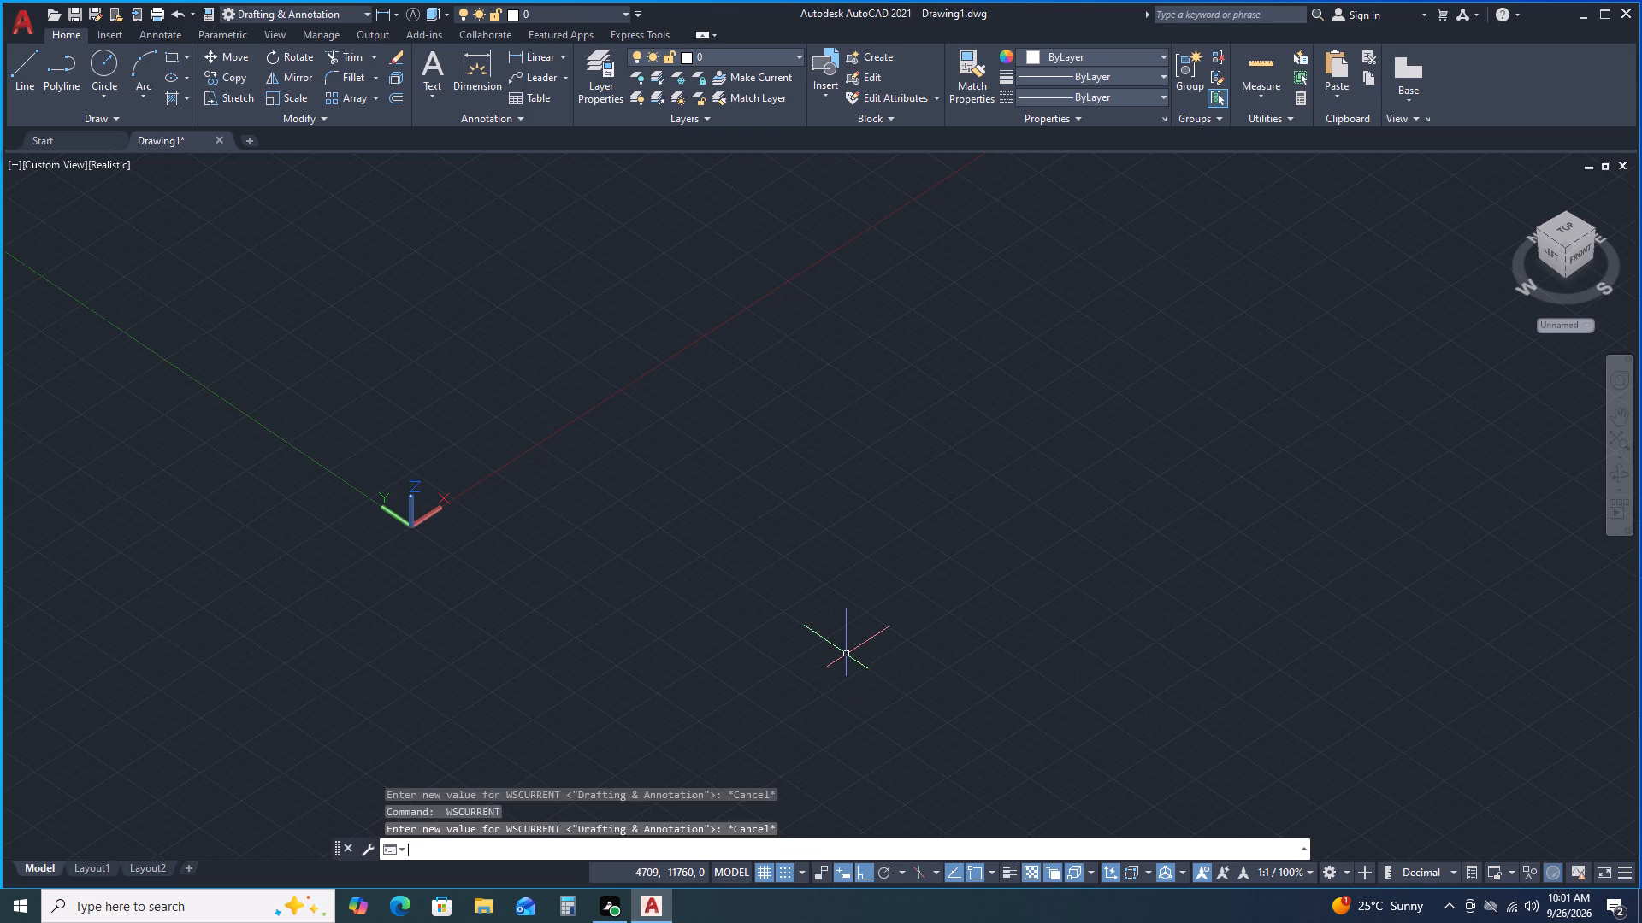
key(Escape)
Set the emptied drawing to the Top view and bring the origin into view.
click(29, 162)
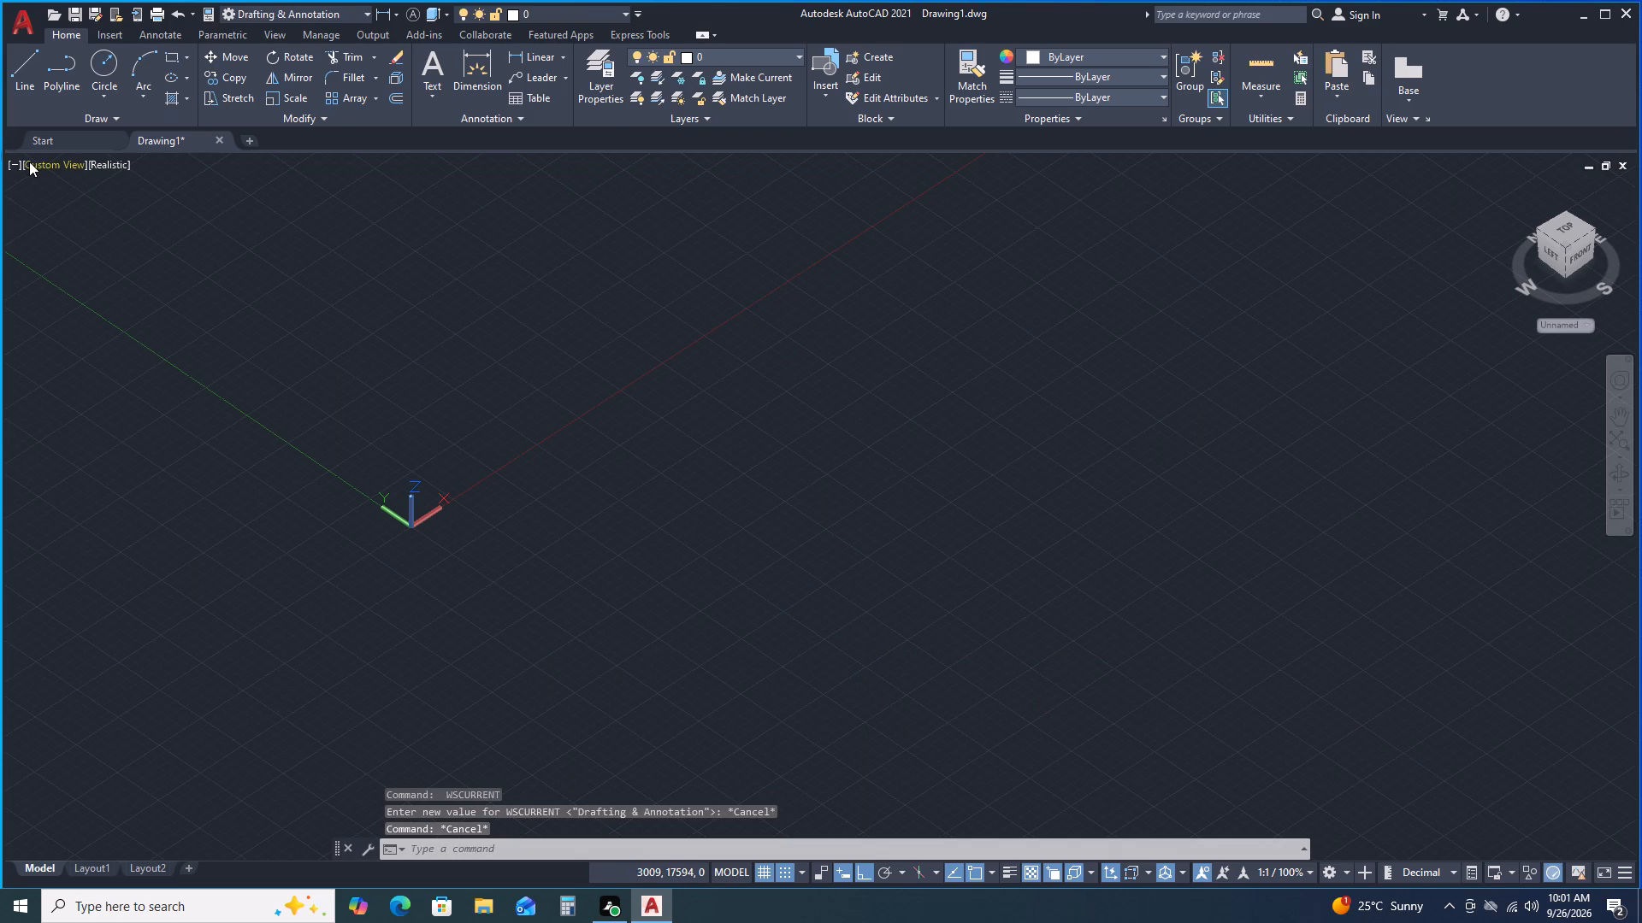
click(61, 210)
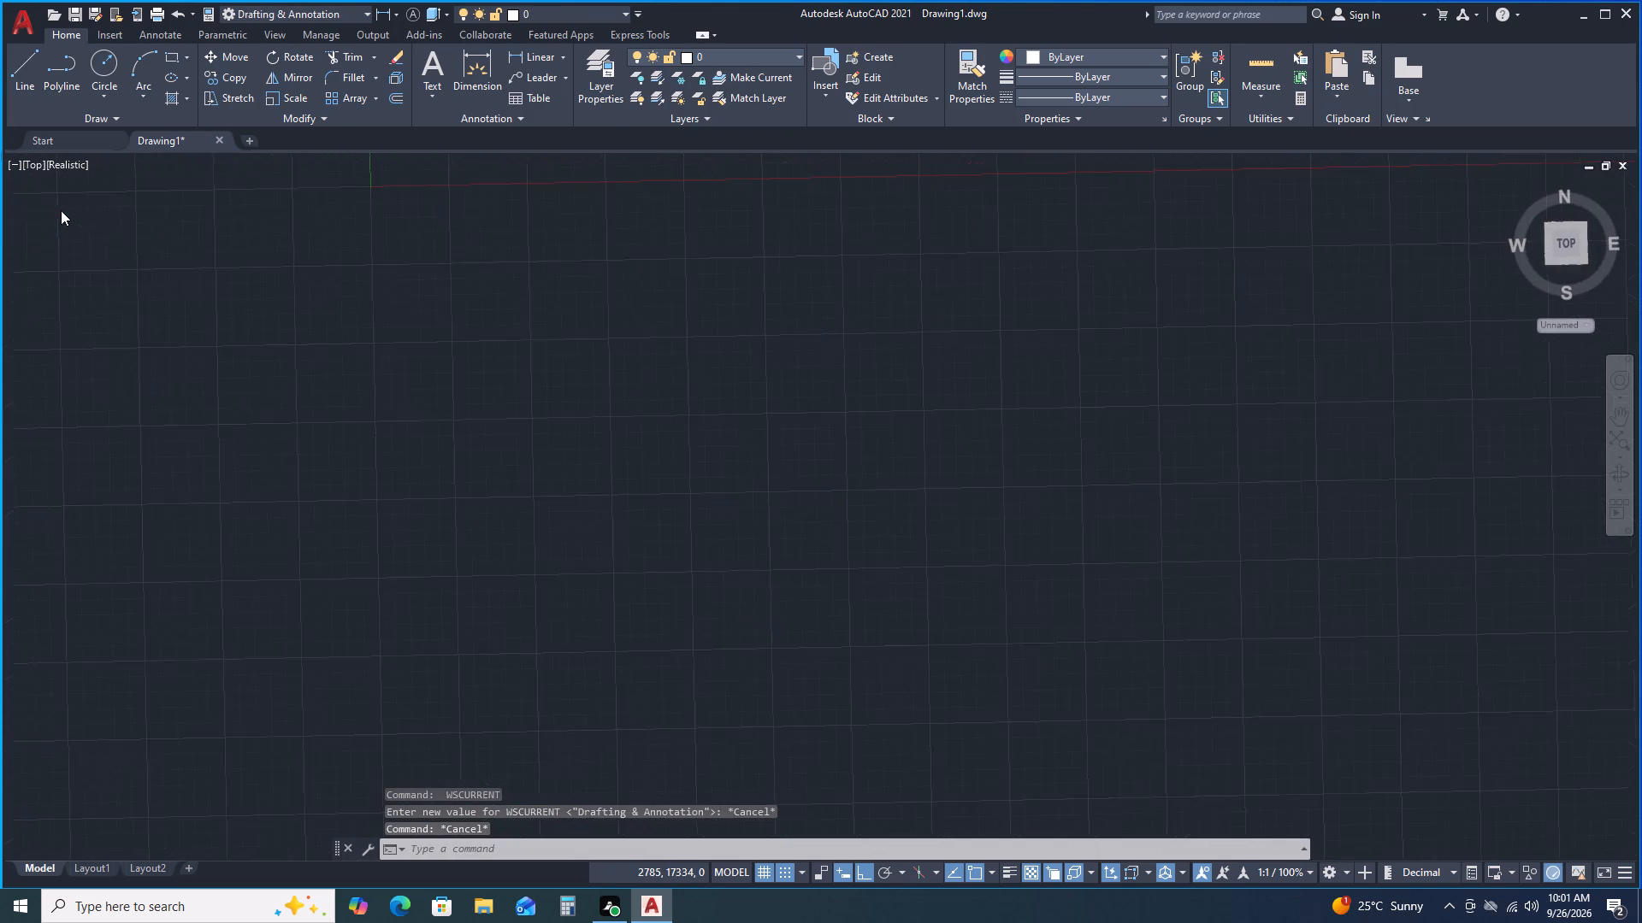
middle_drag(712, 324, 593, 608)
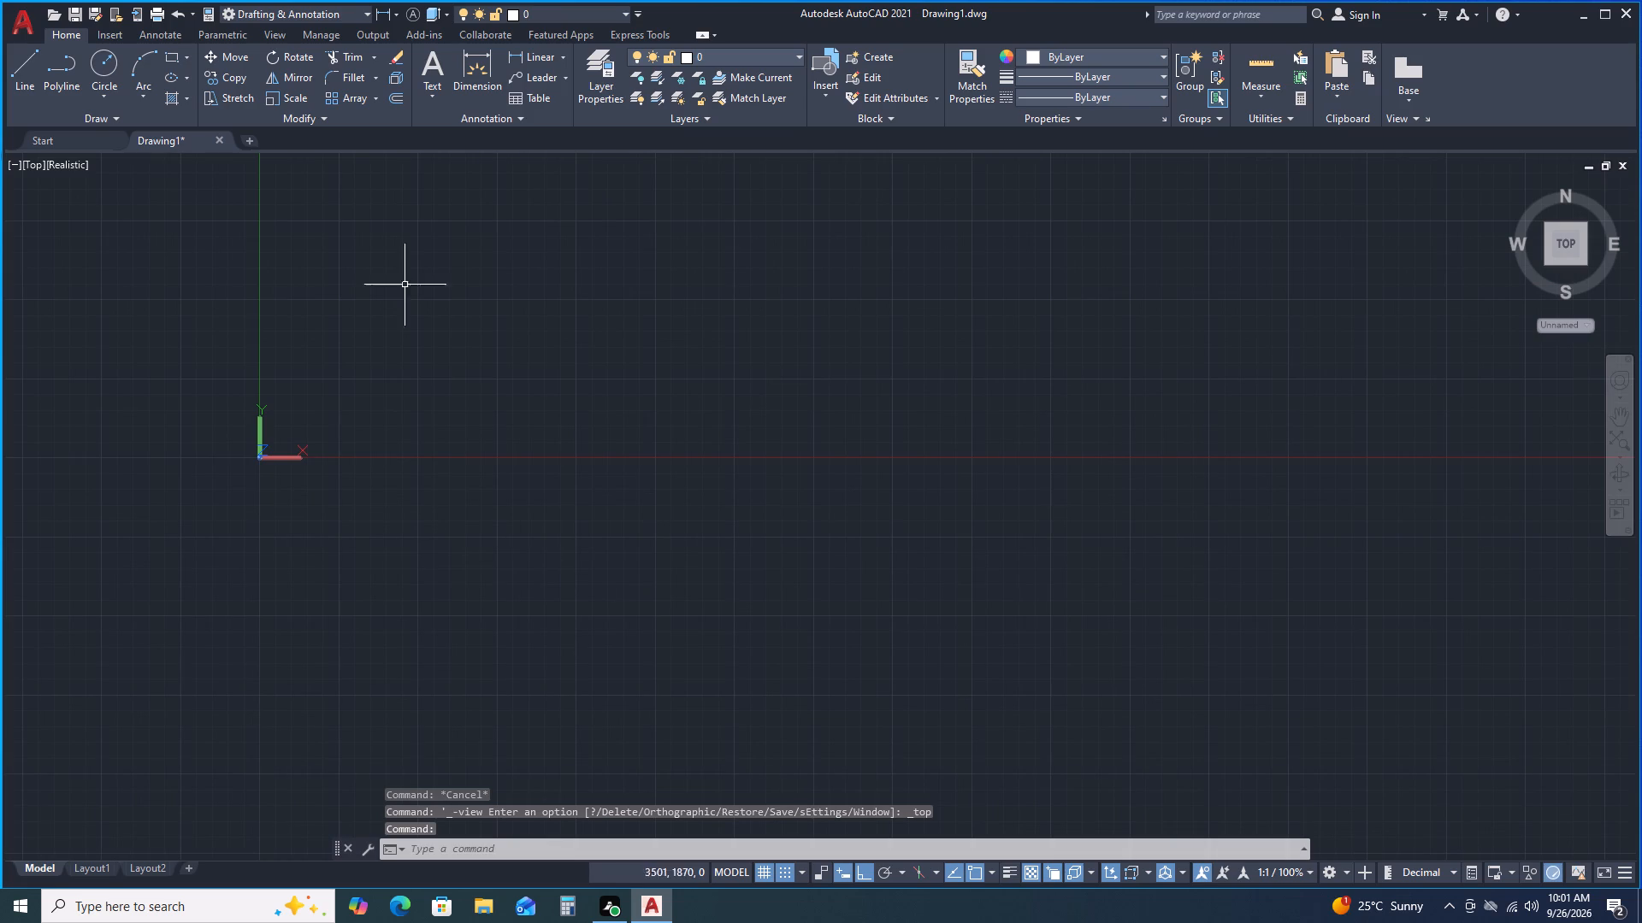
Close Drawing1 without saving its changes and start a new blank drawing.
click(222, 145)
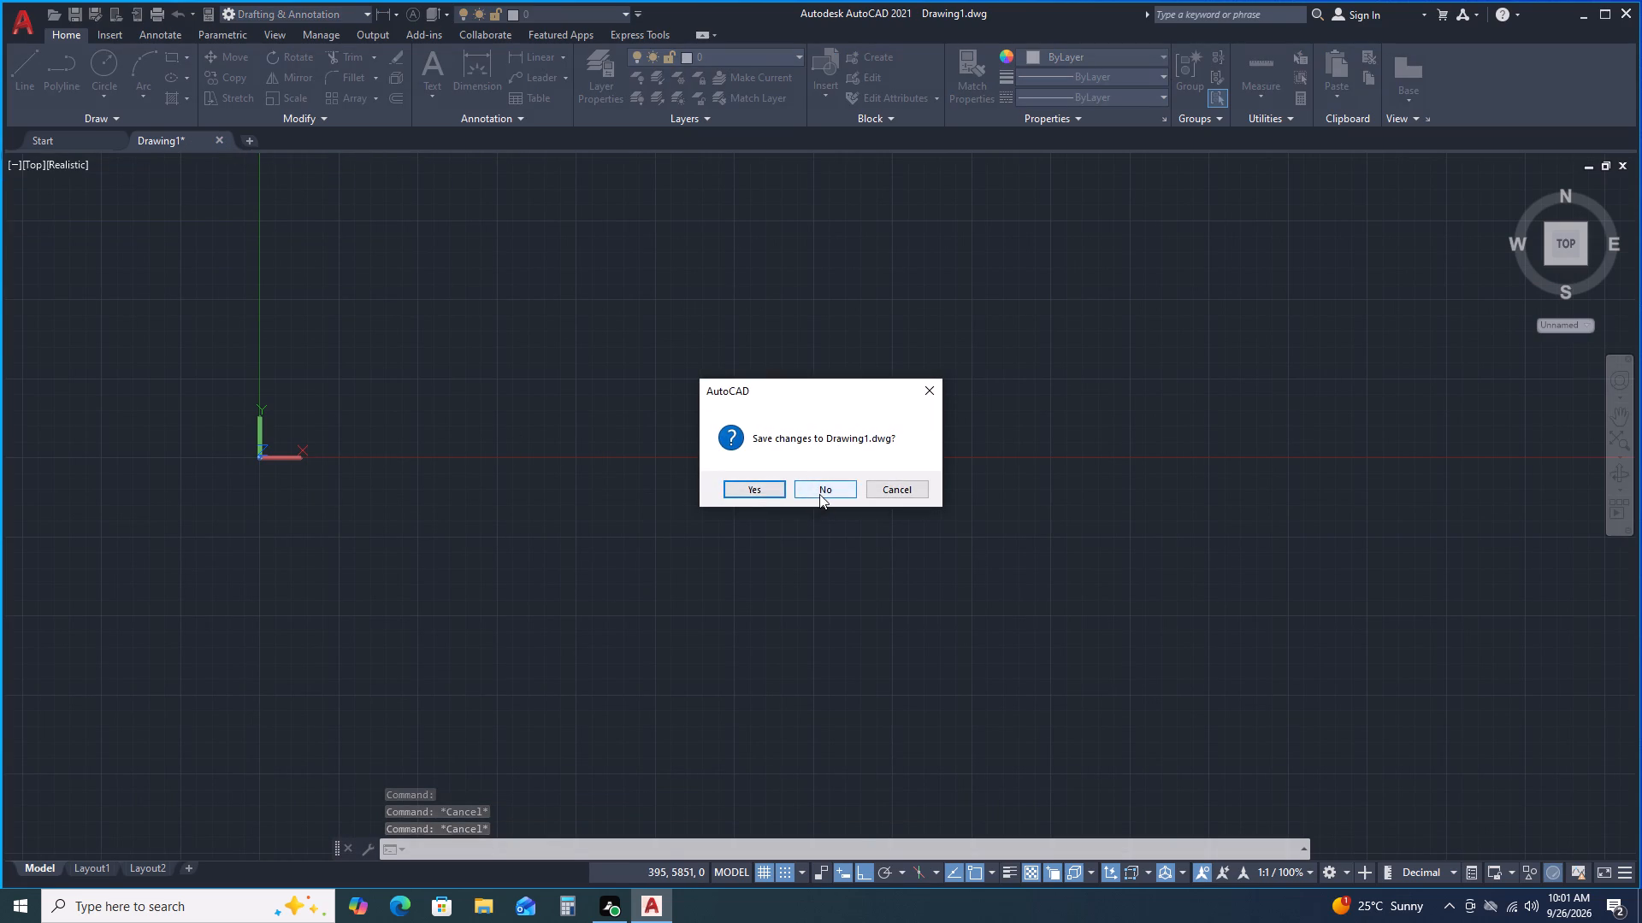
click(819, 494)
click(519, 368)
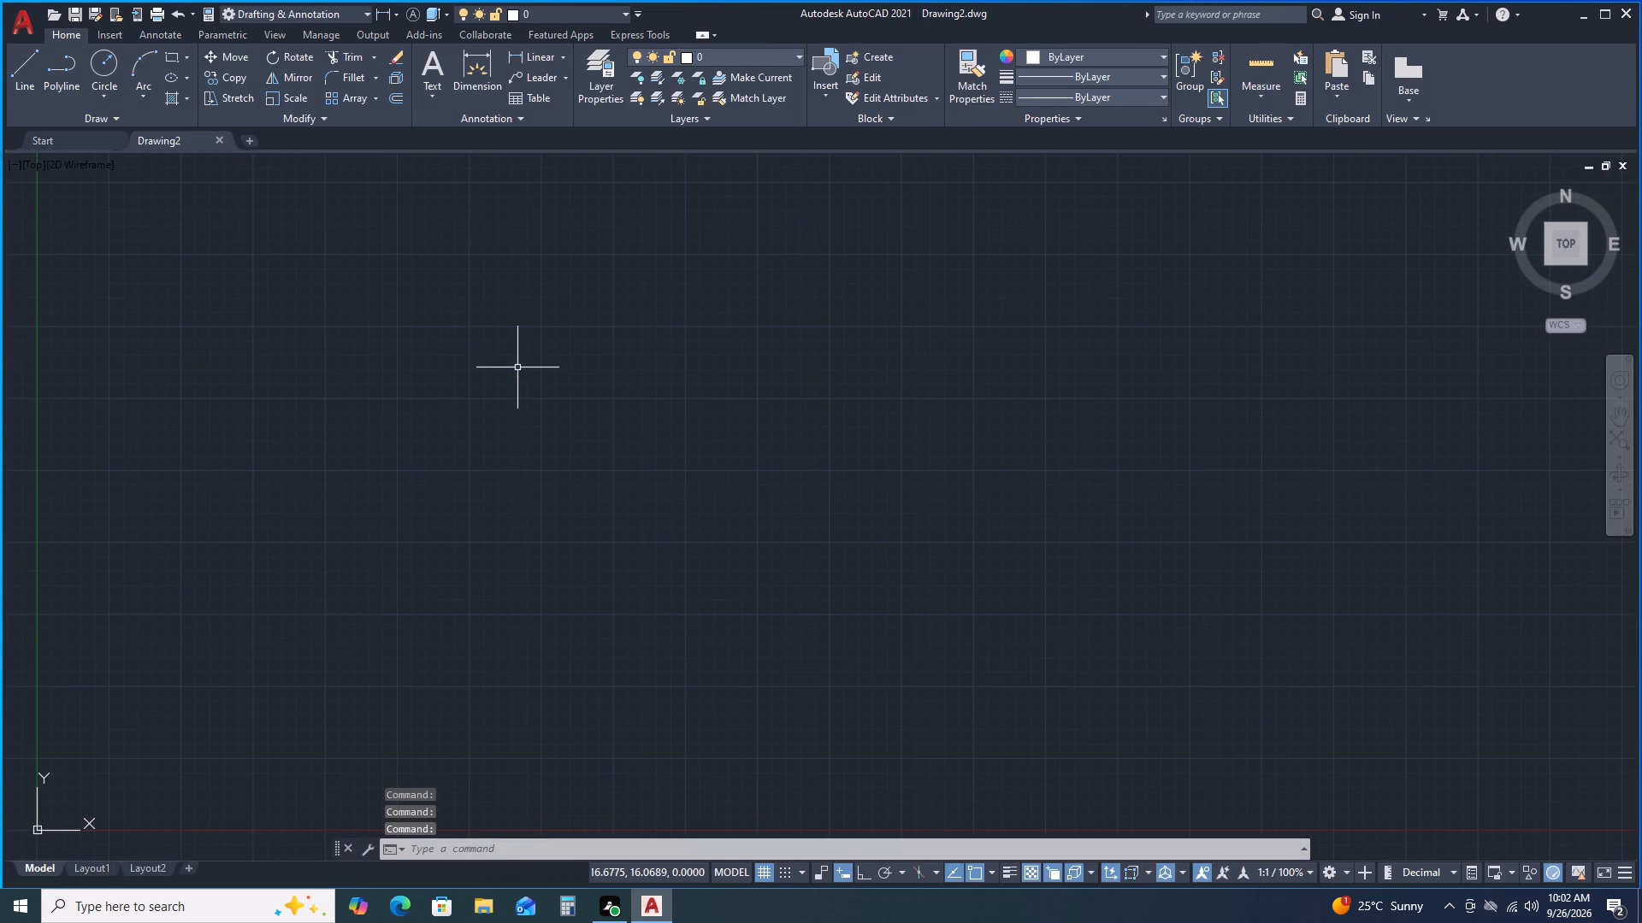
Configure the new drawing's units with length precision 0 and an insertion scale in millimeters.
text(un)
key(Return)
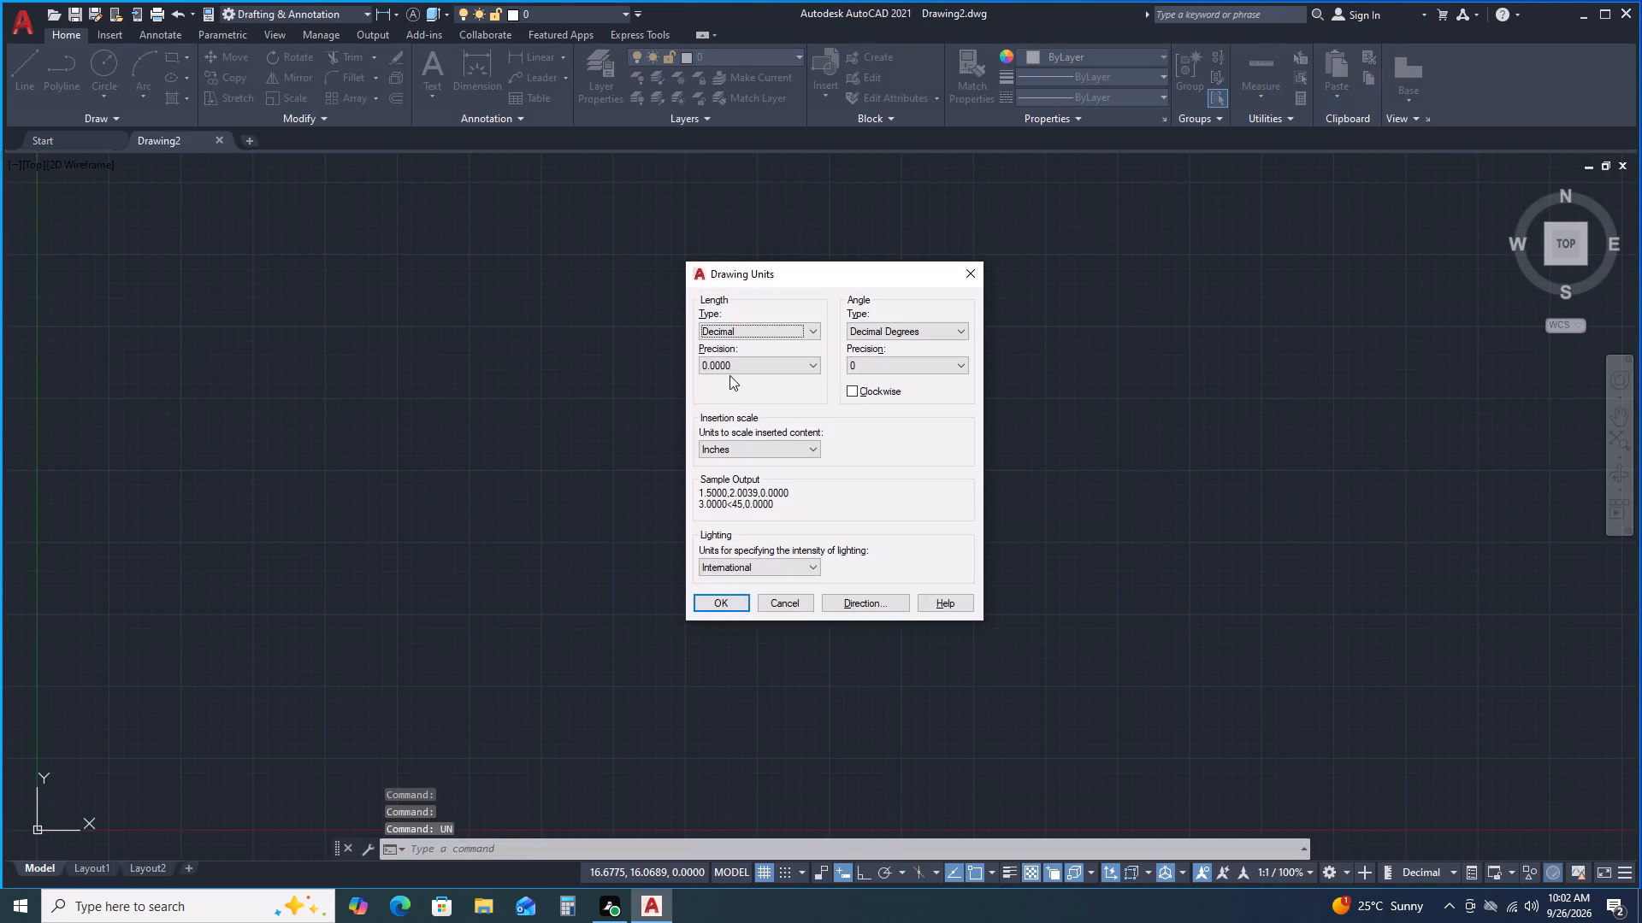
click(740, 367)
click(737, 374)
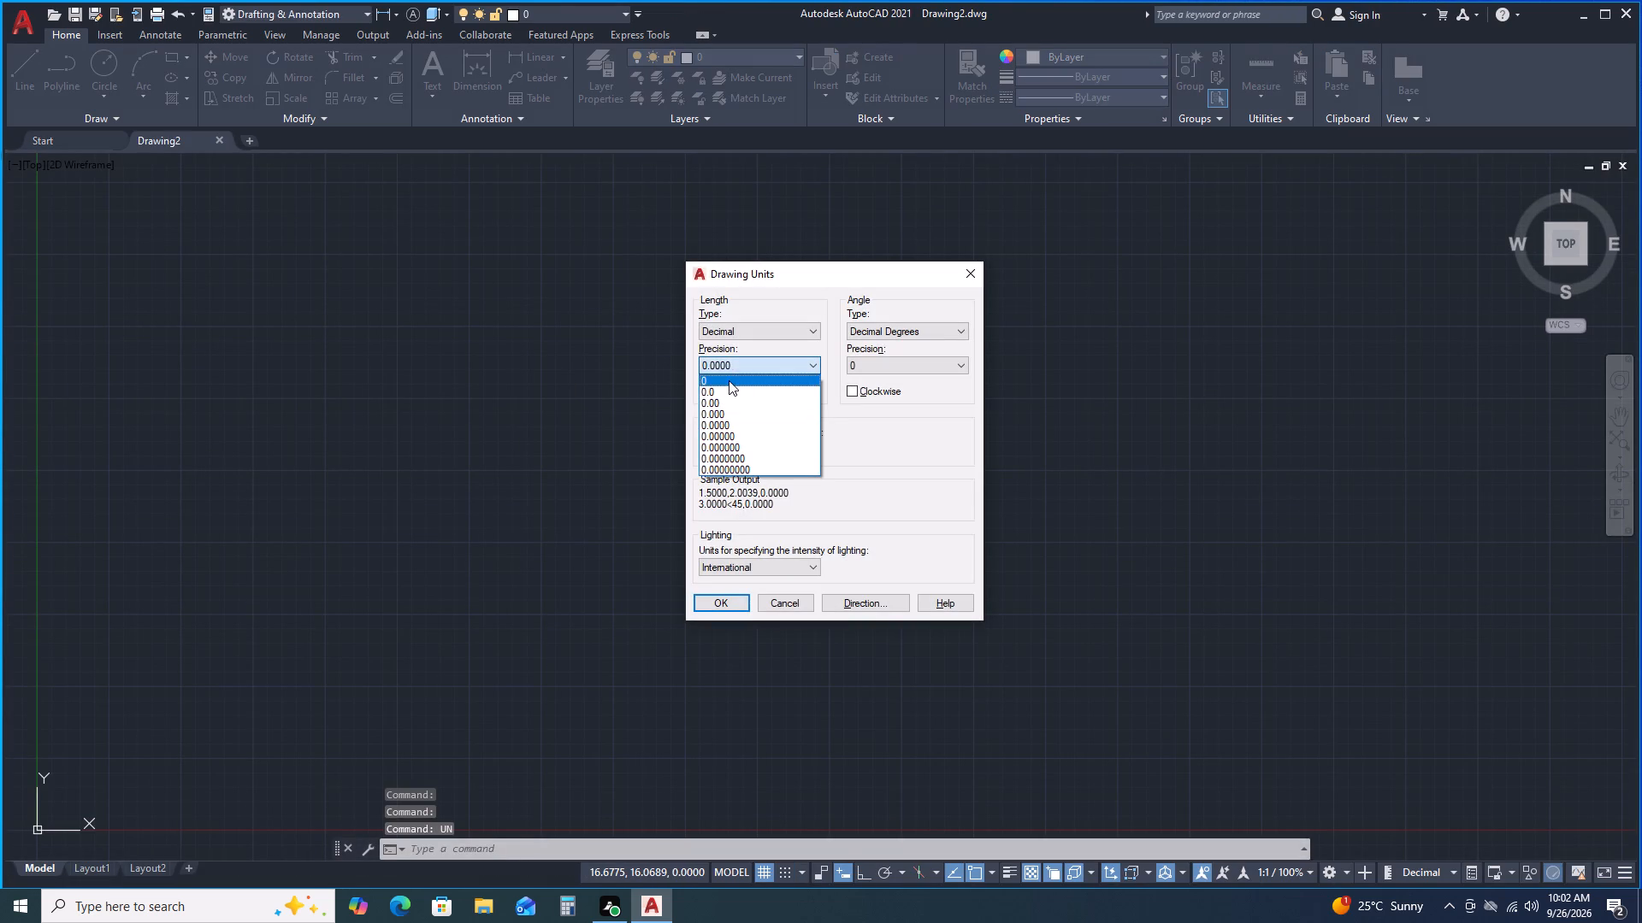
click(729, 380)
click(746, 450)
click(747, 520)
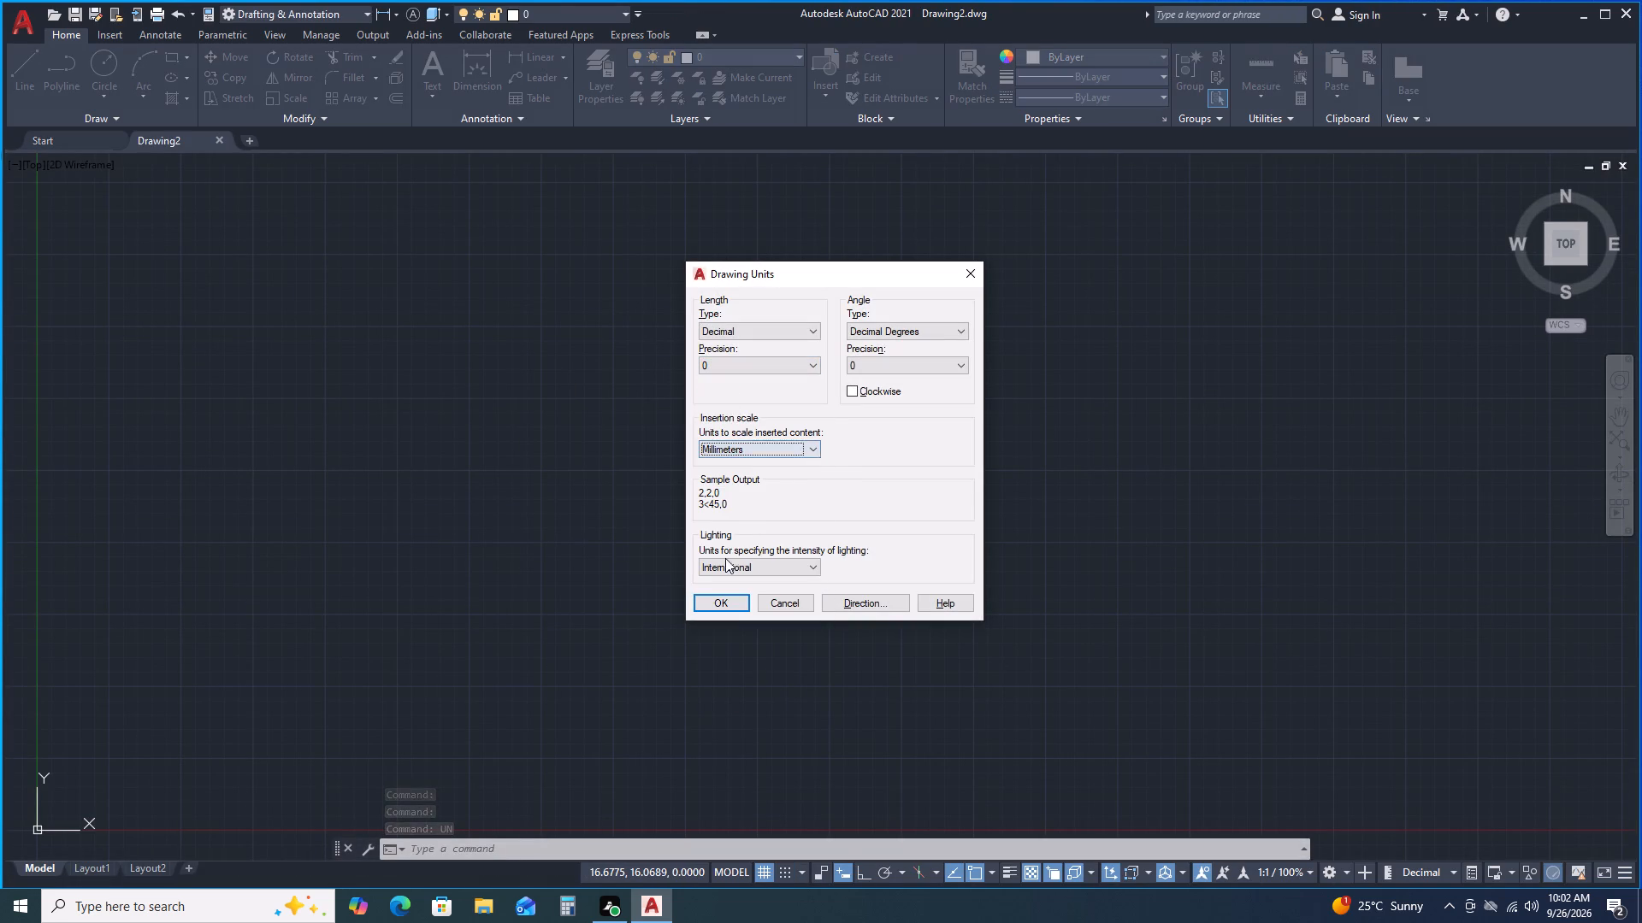
click(735, 601)
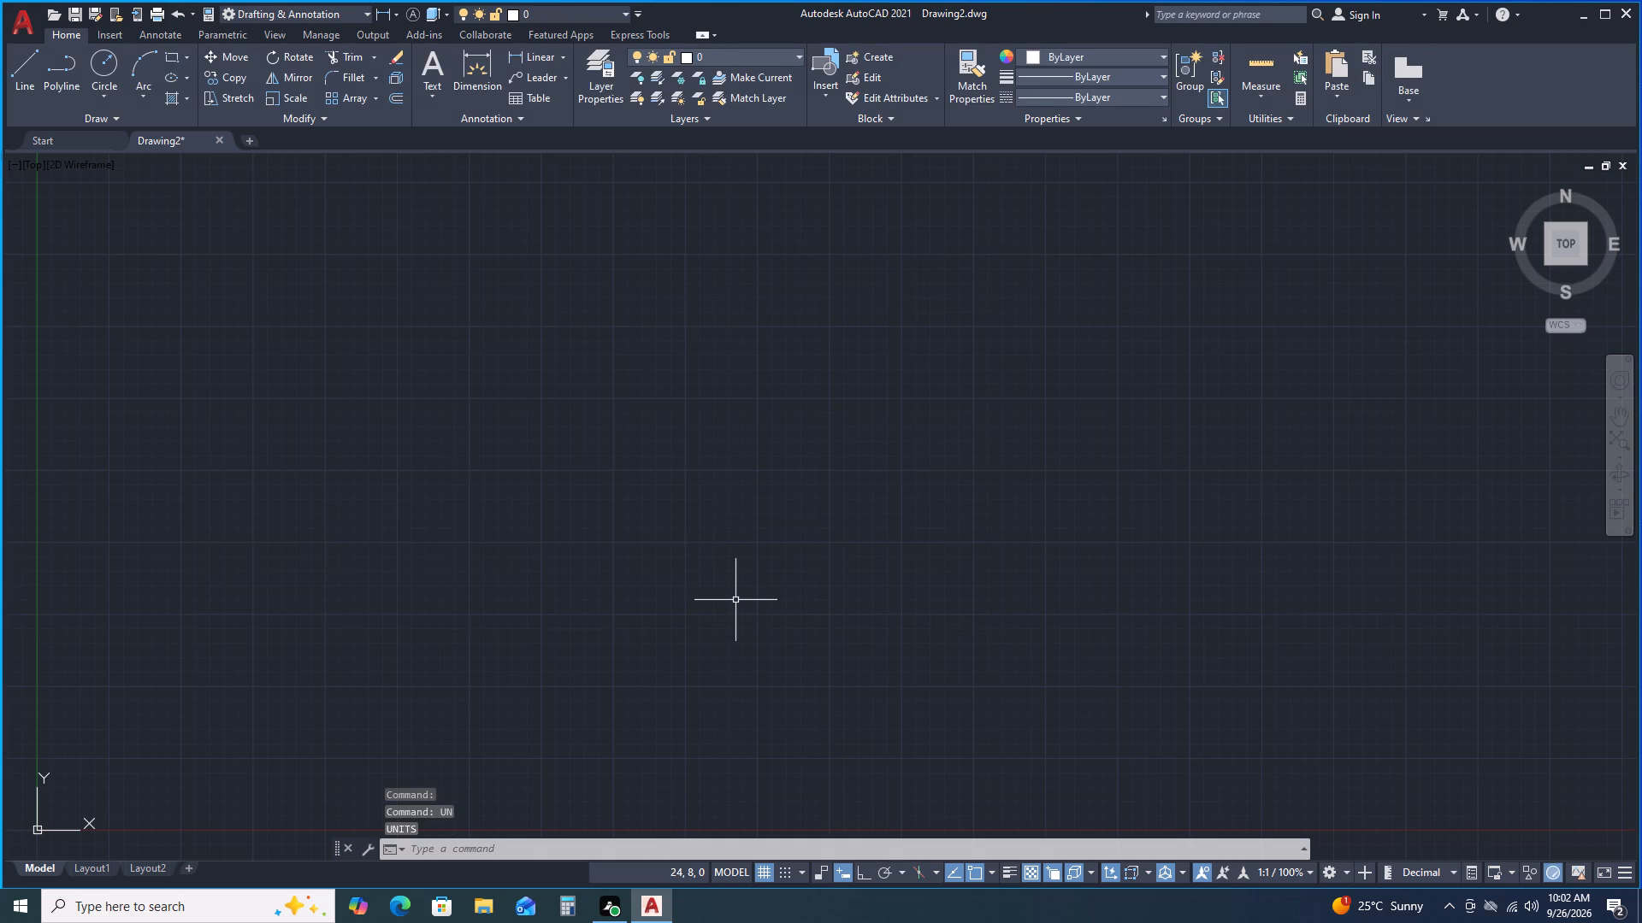
Modify the Standard dimension style with an arrow size of 2 and a text height of 4.
key(d)
key(Return)
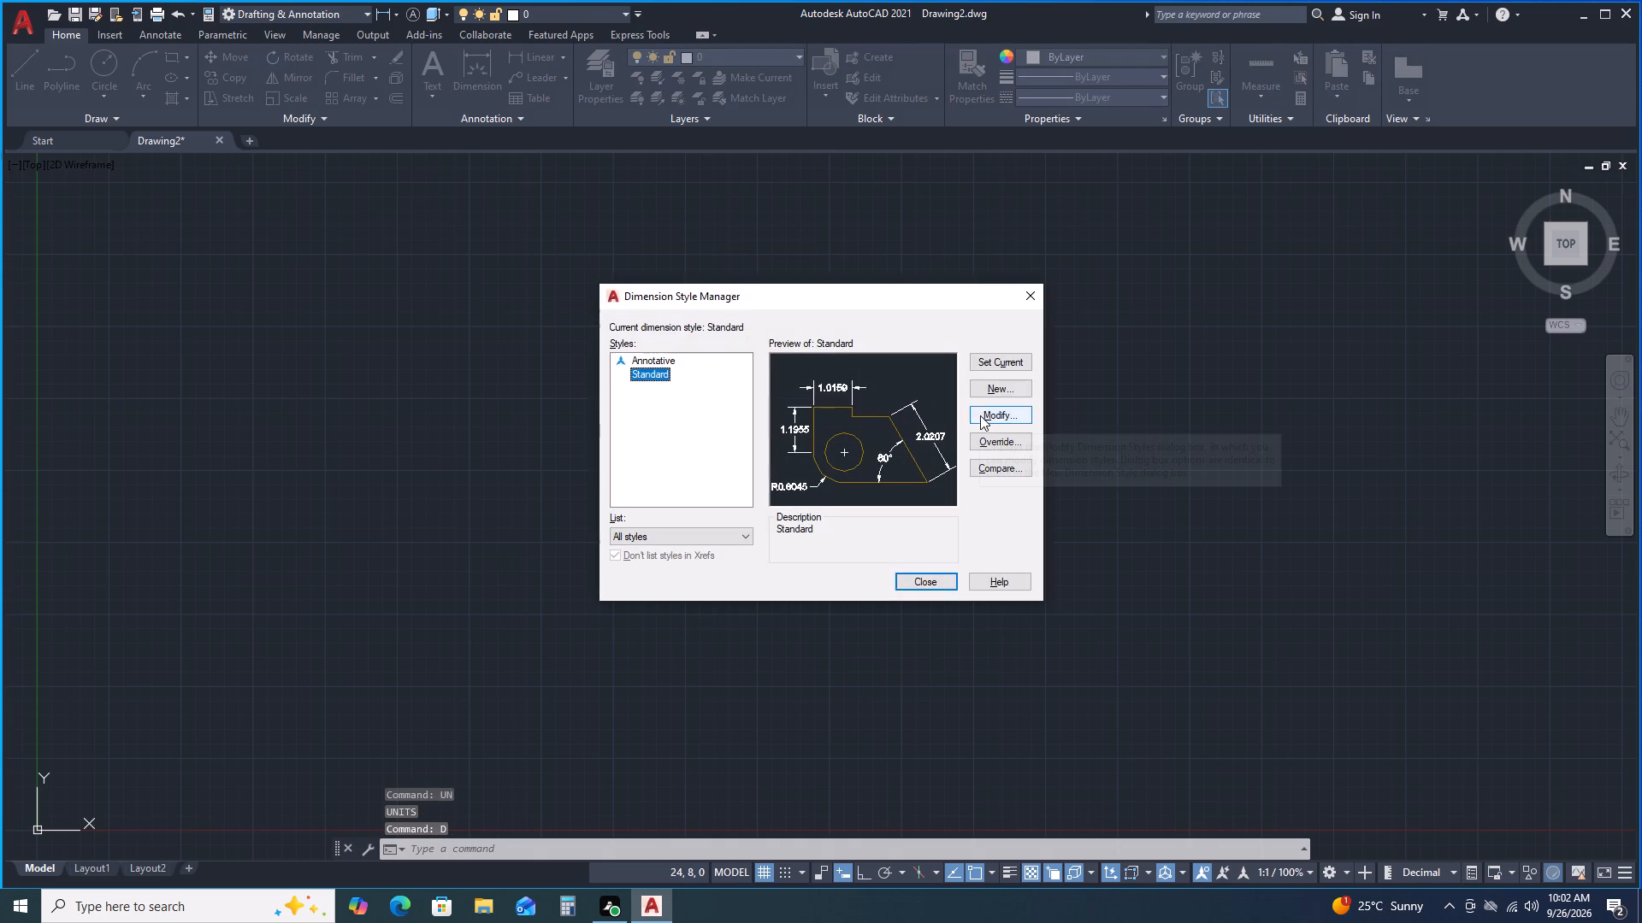
click(980, 415)
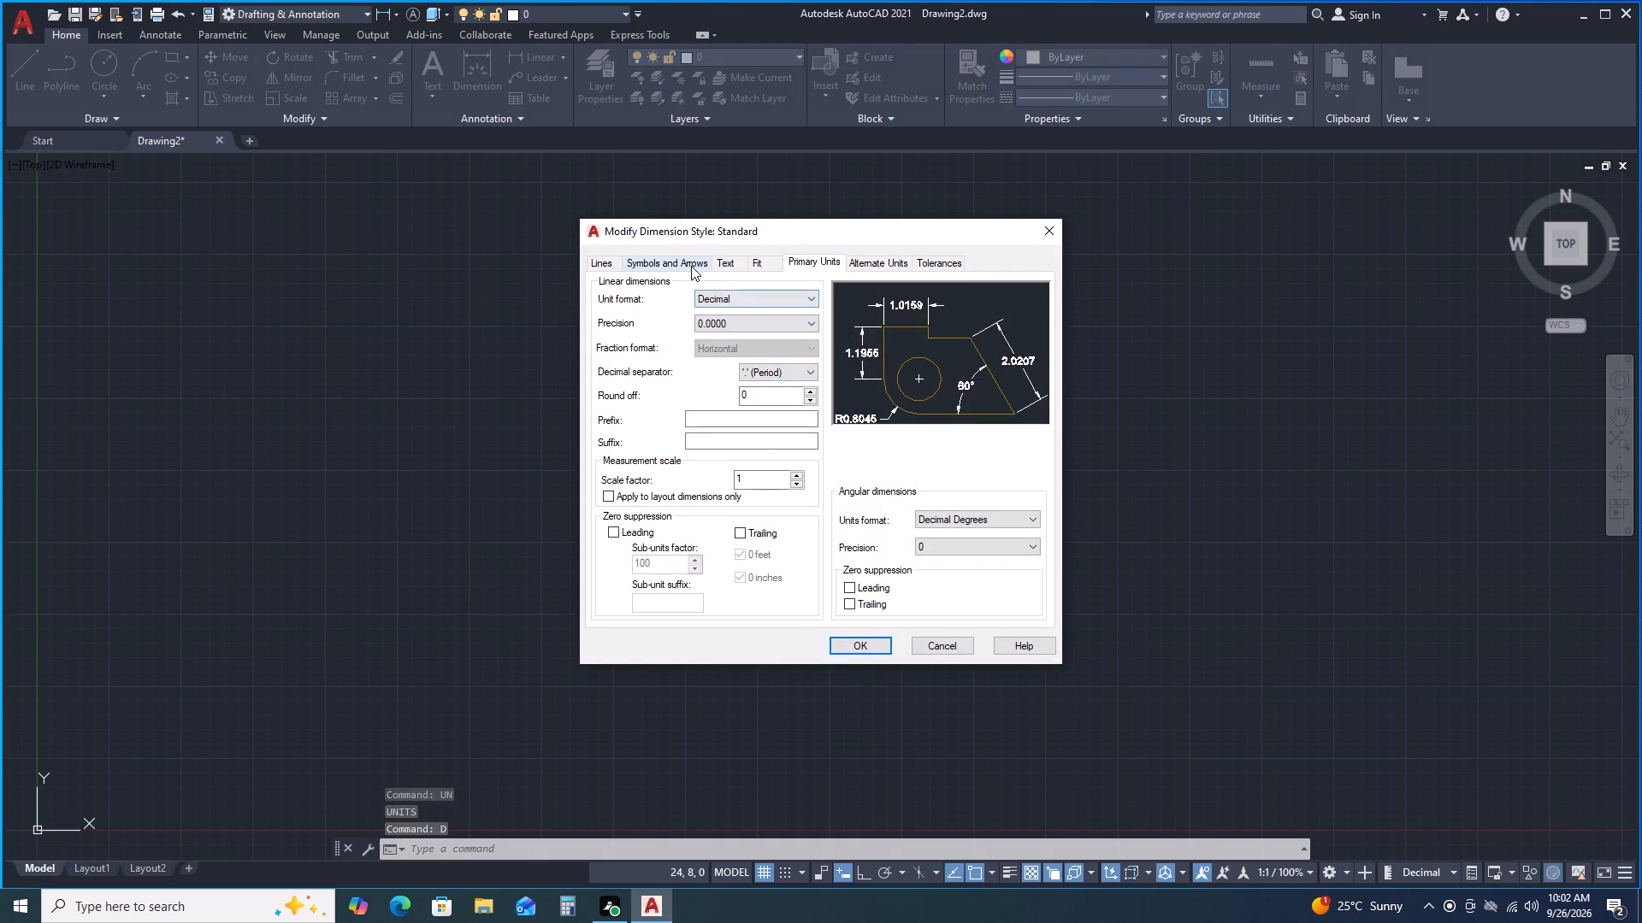
click(691, 264)
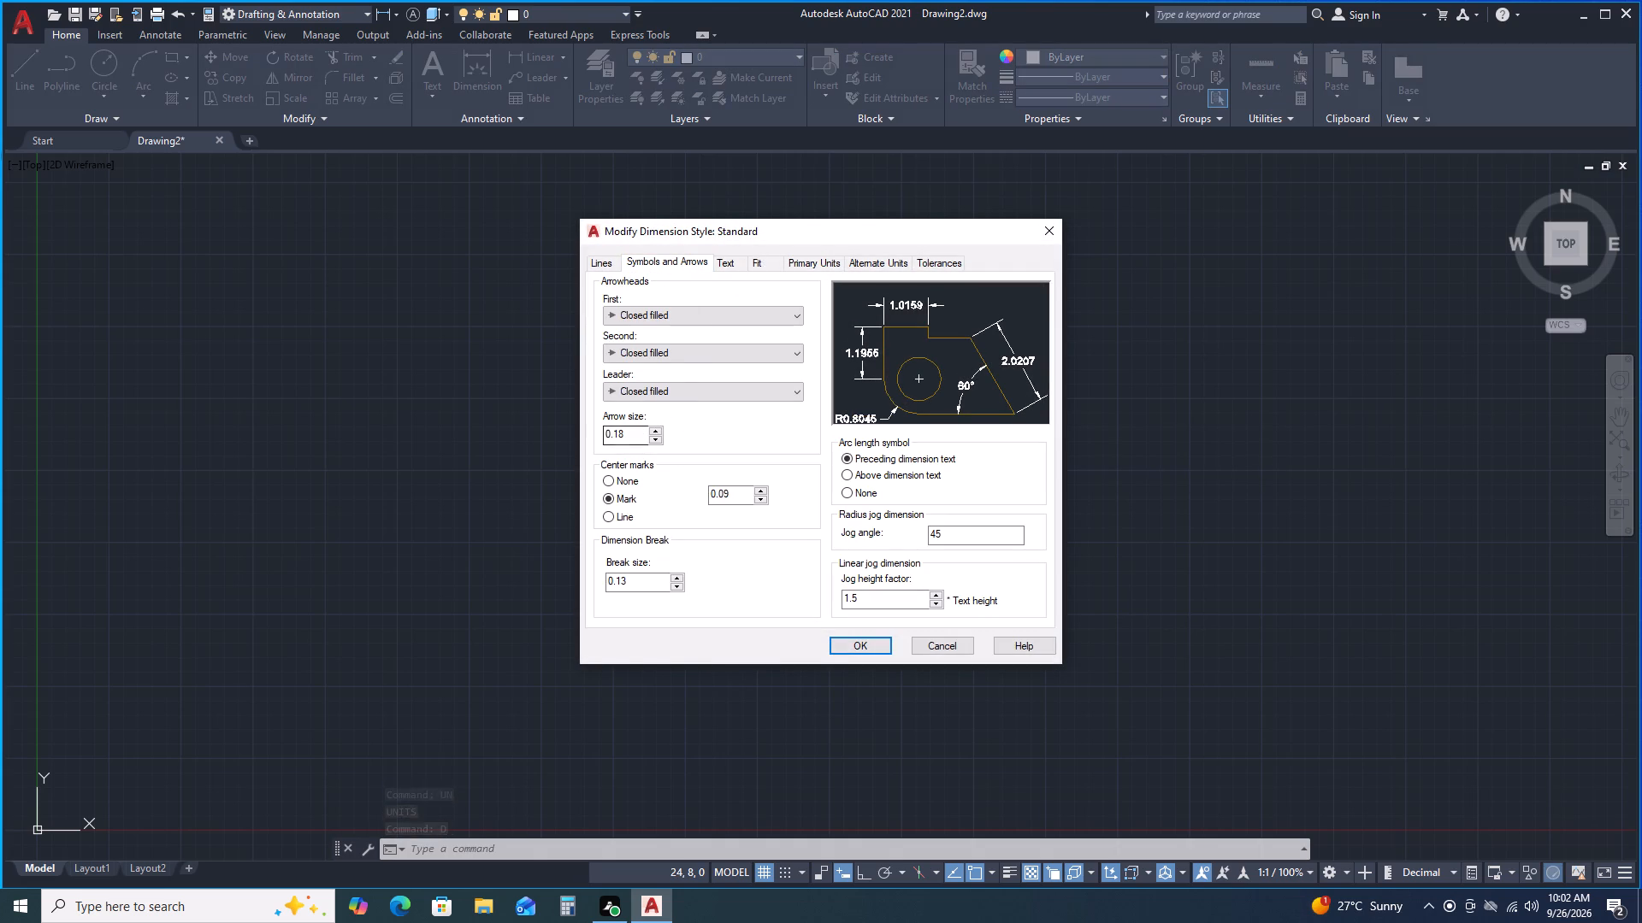
double_click(633, 432)
key(2)
key(Return)
click(731, 260)
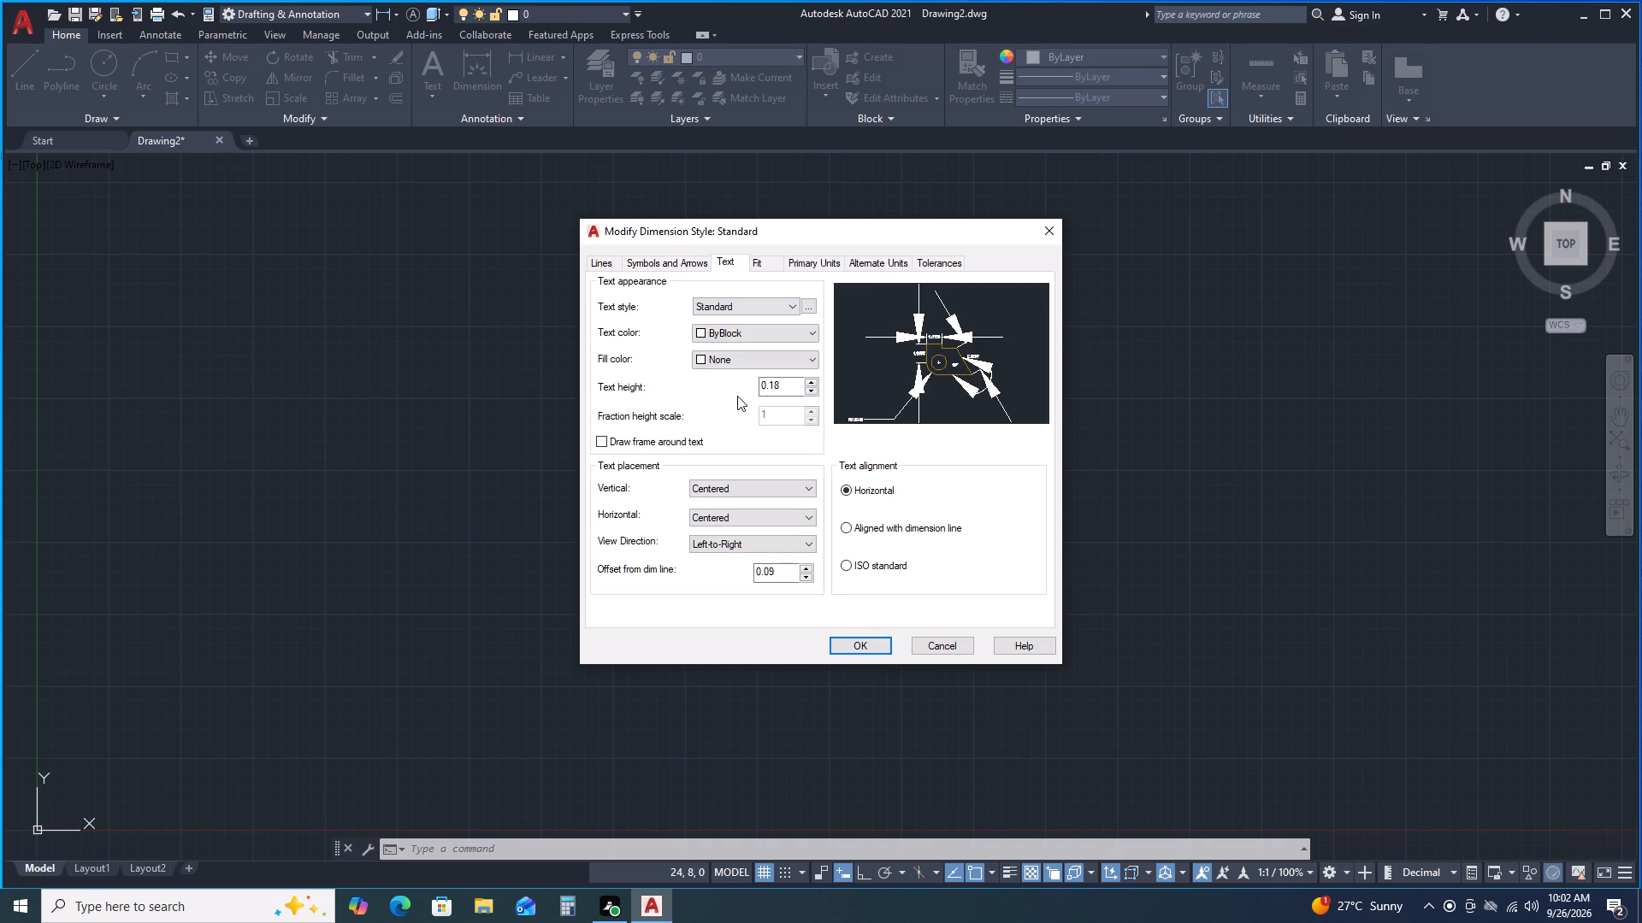
double_click(783, 380)
key(4)
key(Return)
Set the Standard dimension style's linear precision to 0 and make the style current.
click(823, 264)
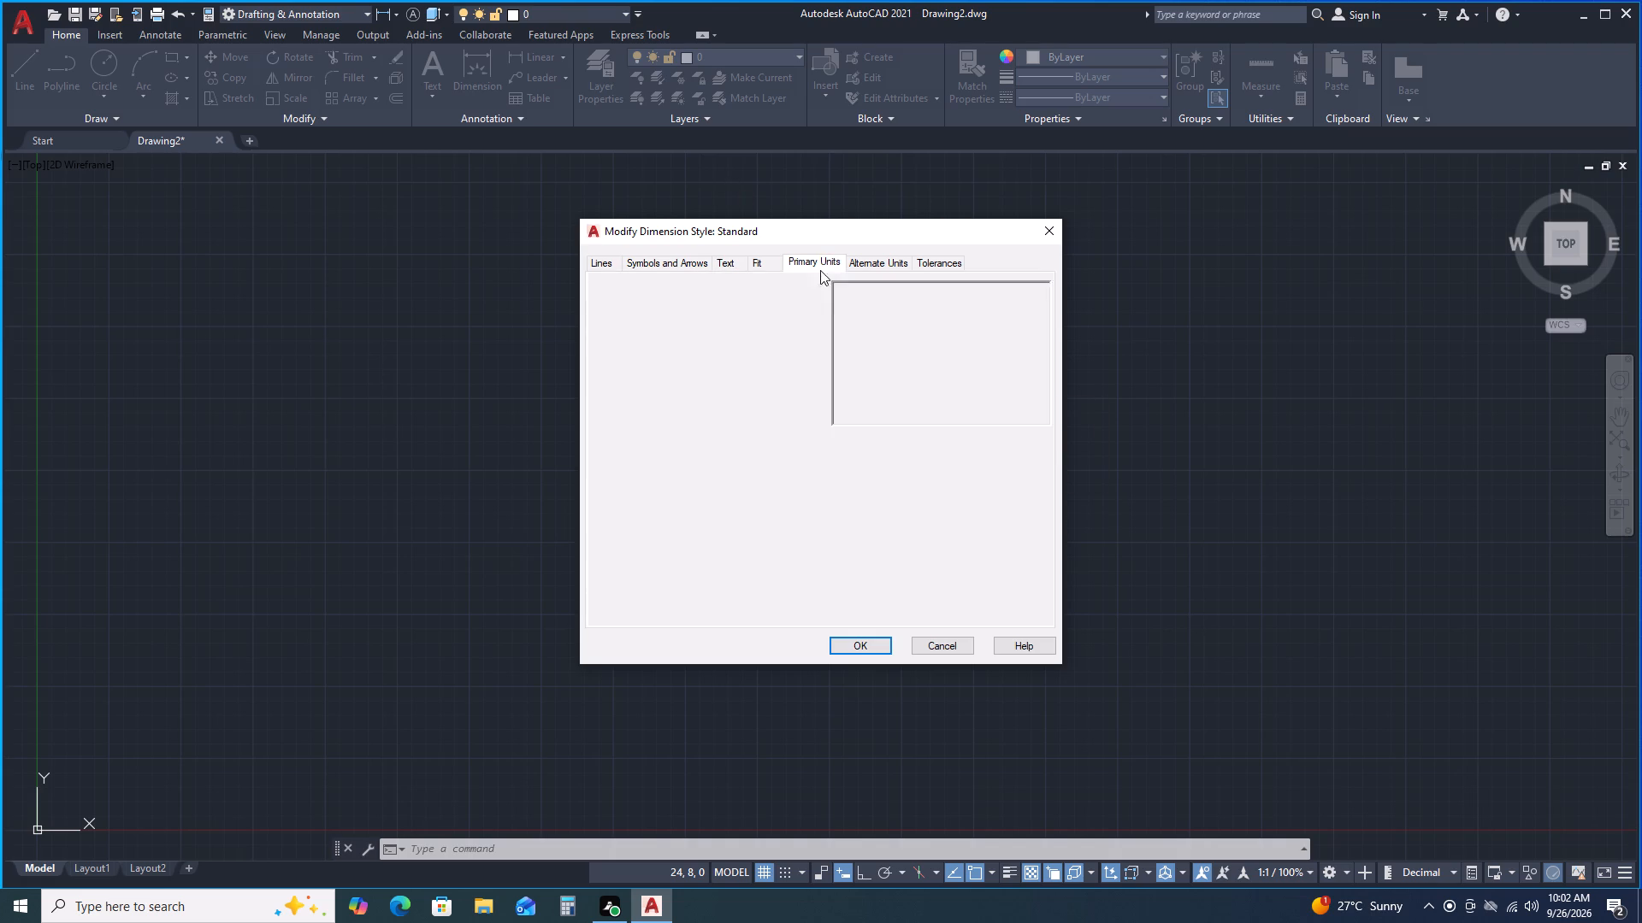
click(802, 322)
click(796, 338)
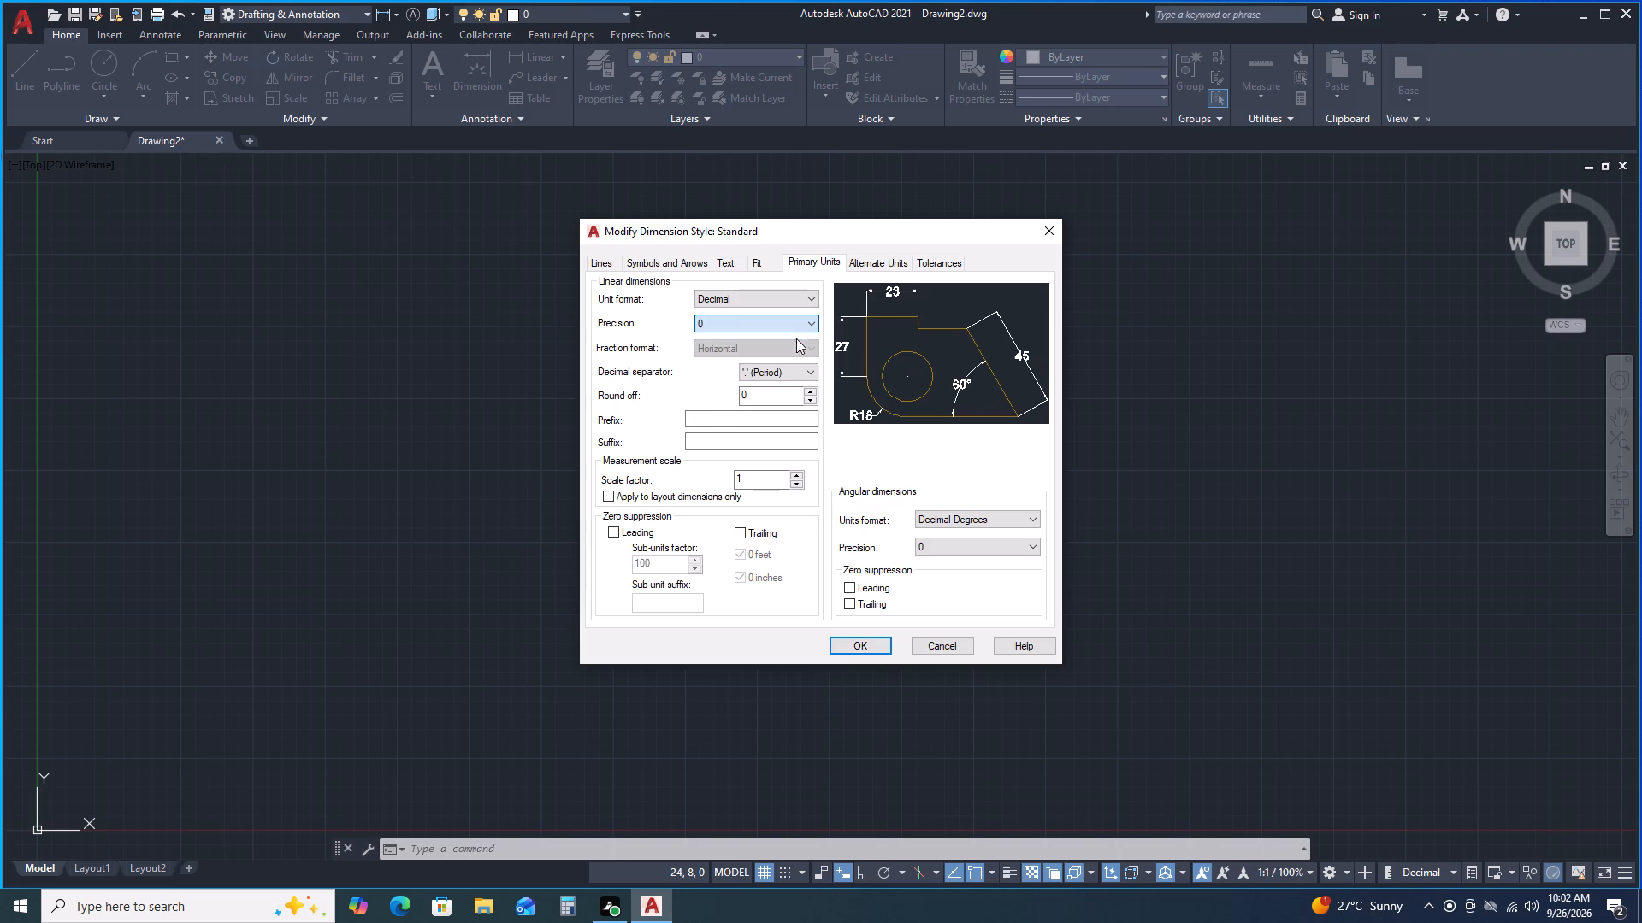
click(853, 645)
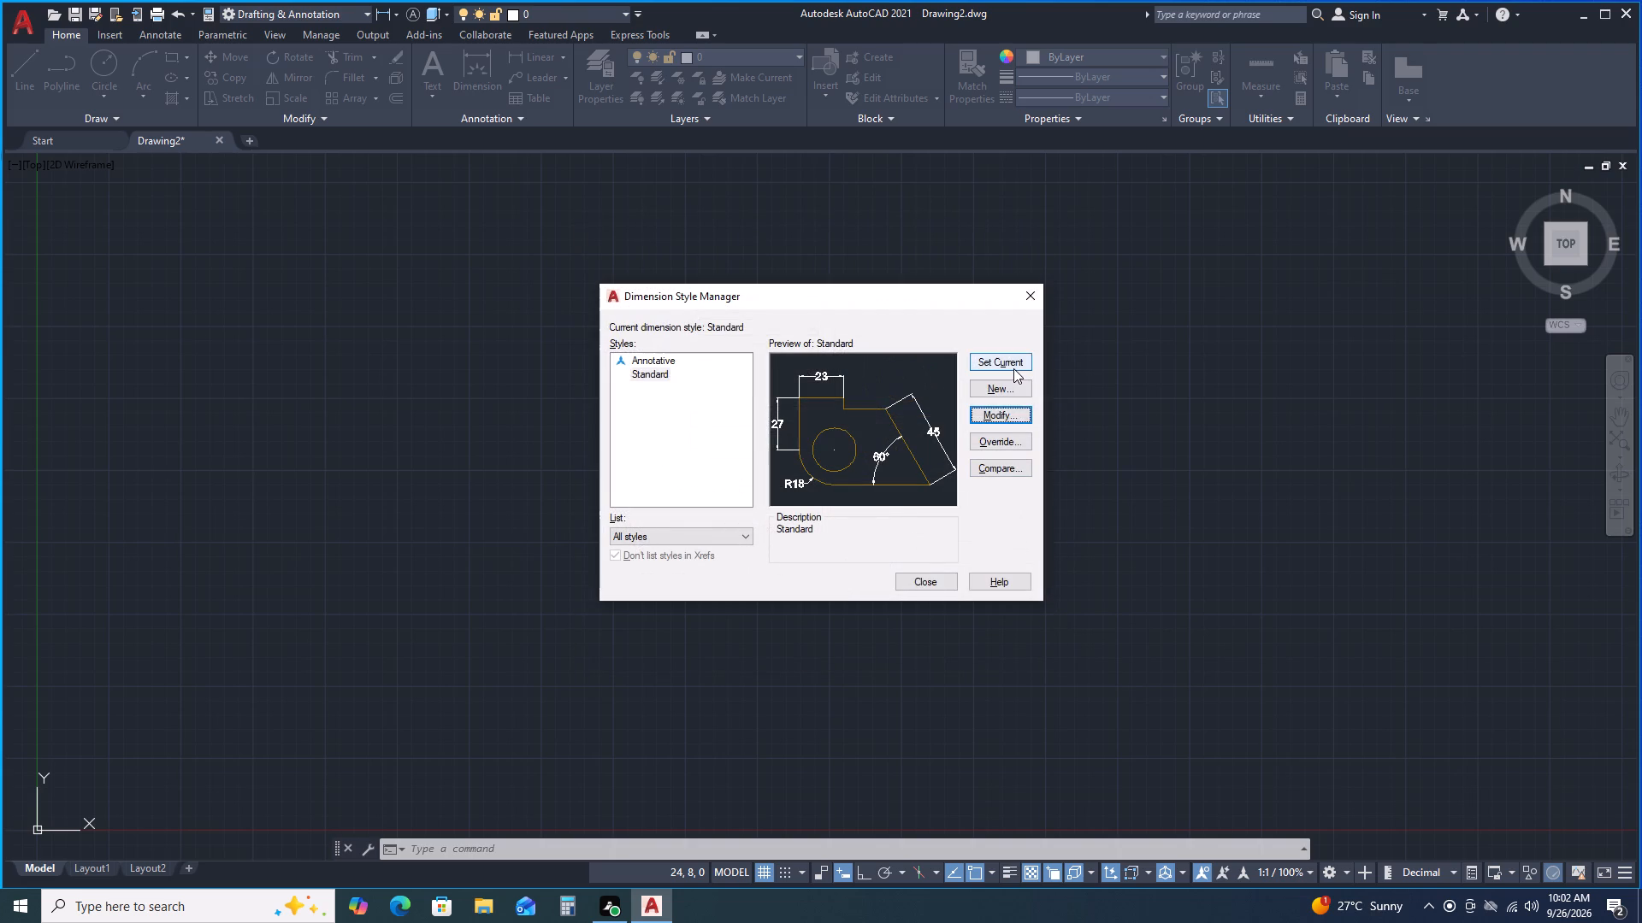
click(1013, 368)
click(941, 574)
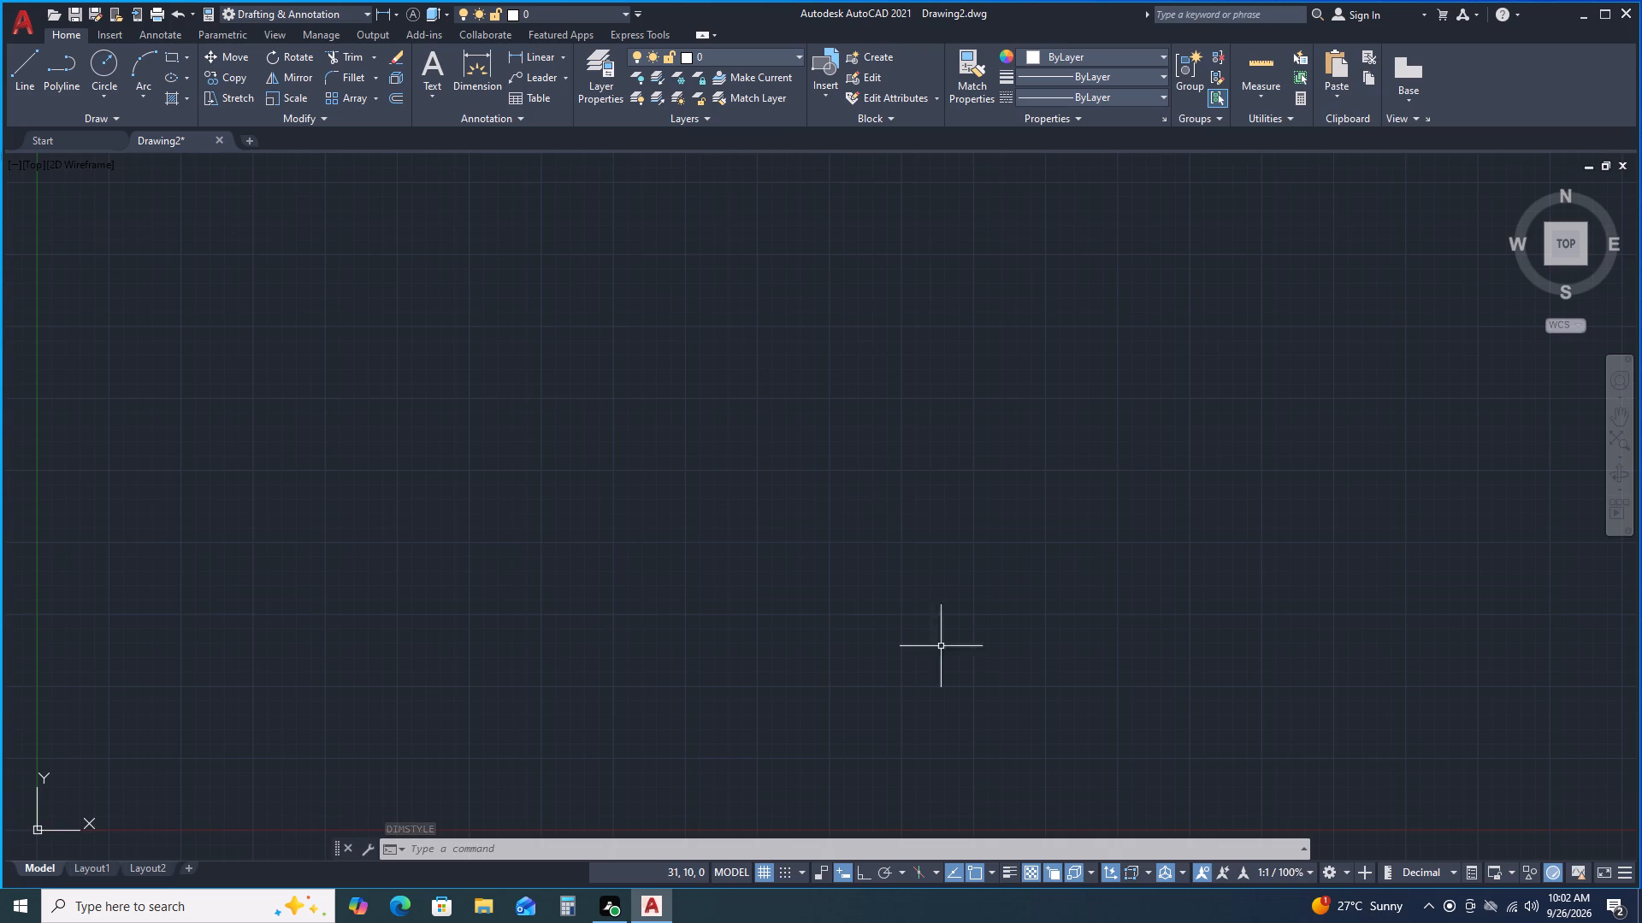
Turn on isometric drafting with the left isoplane.
click(915, 870)
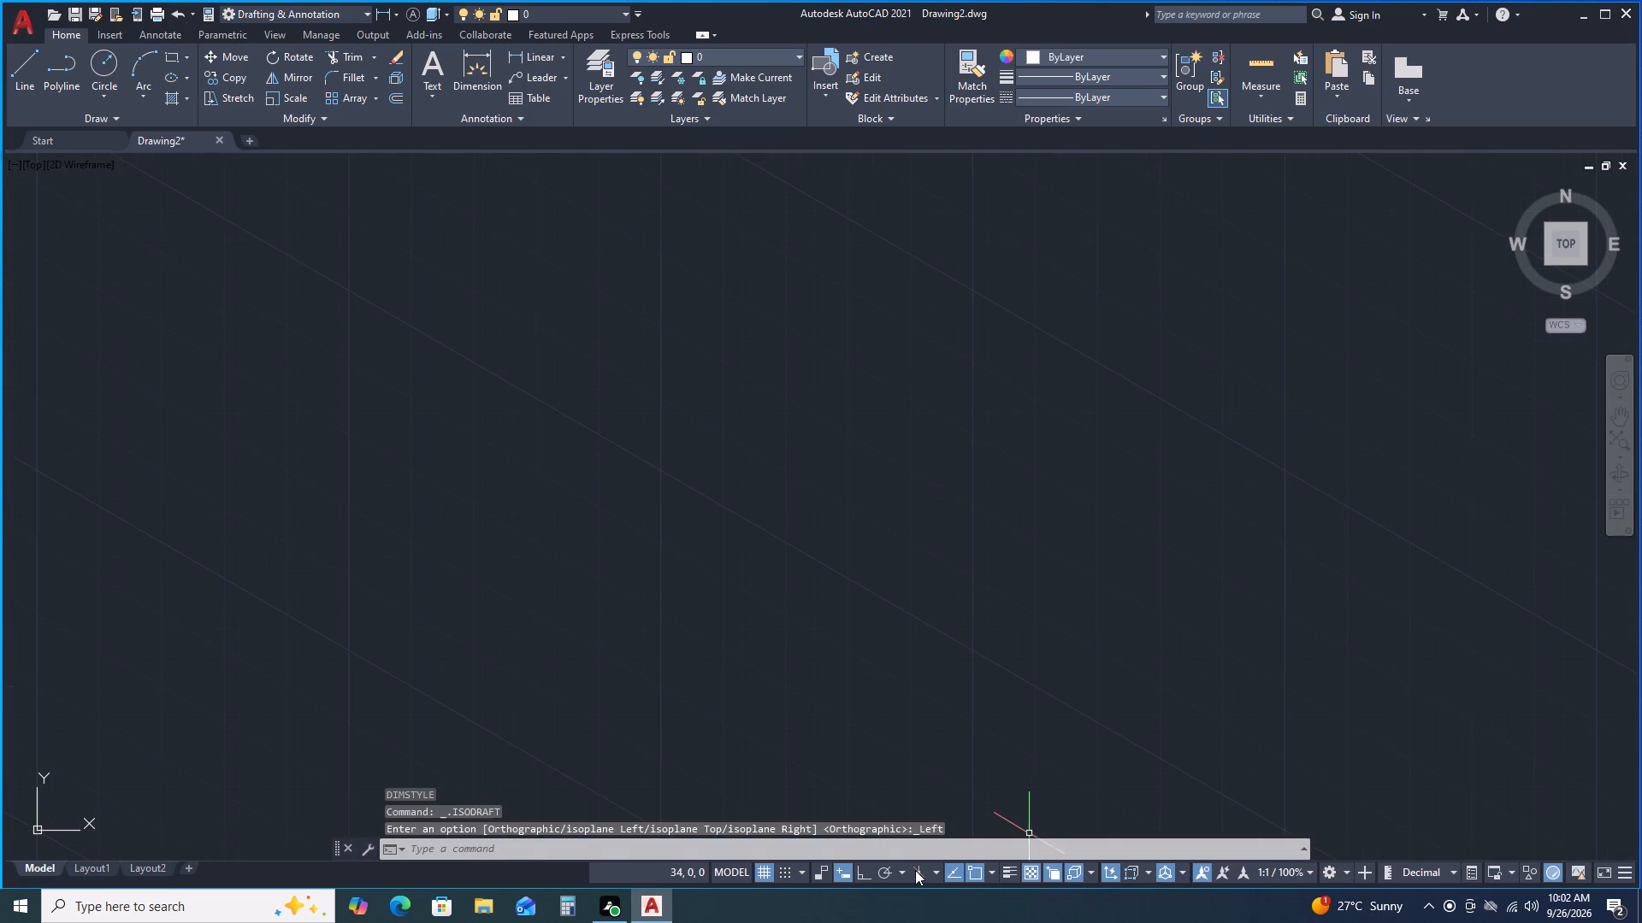
Start a line near the middle of the drawing area, using Ortho mode to constrain its direction.
click(21, 78)
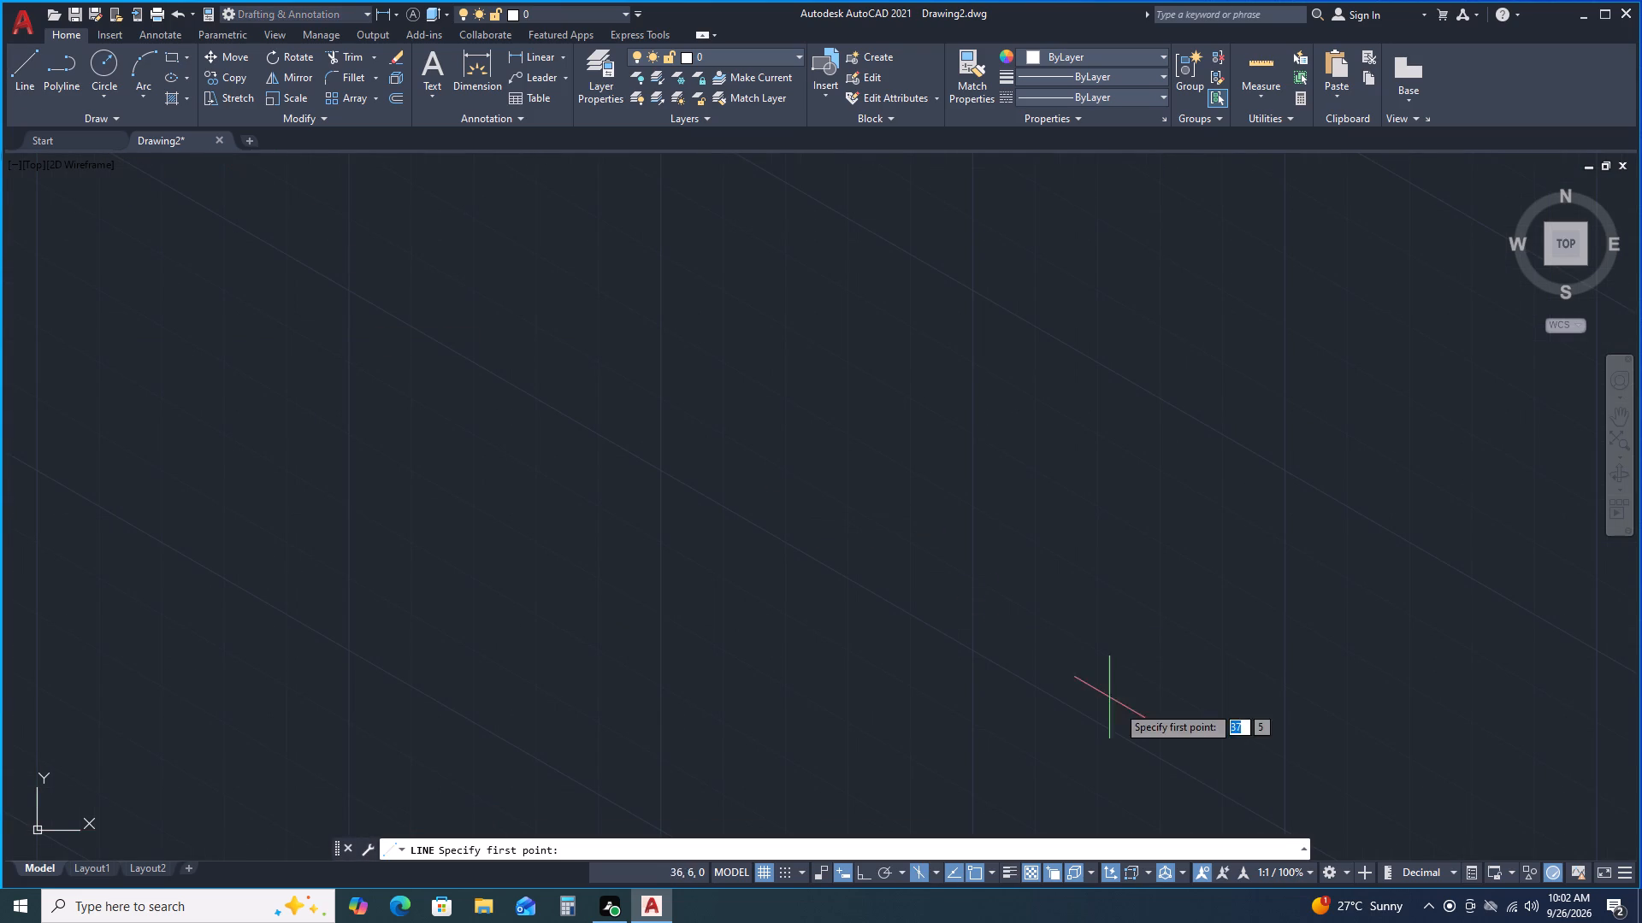
click(777, 591)
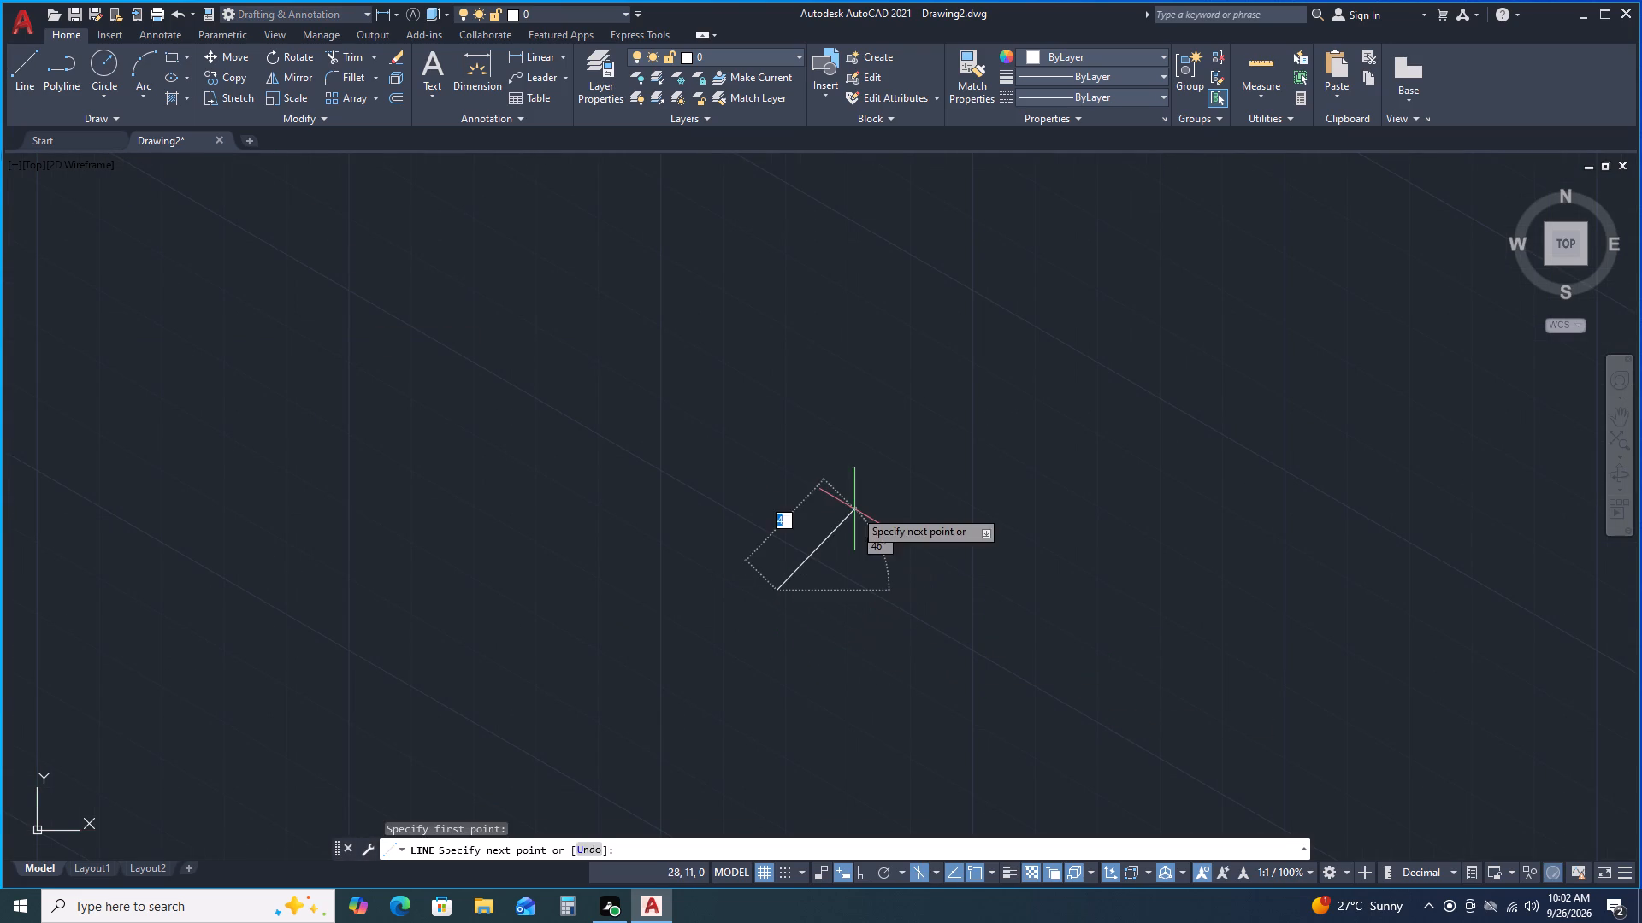
key(F8)
key(F8)
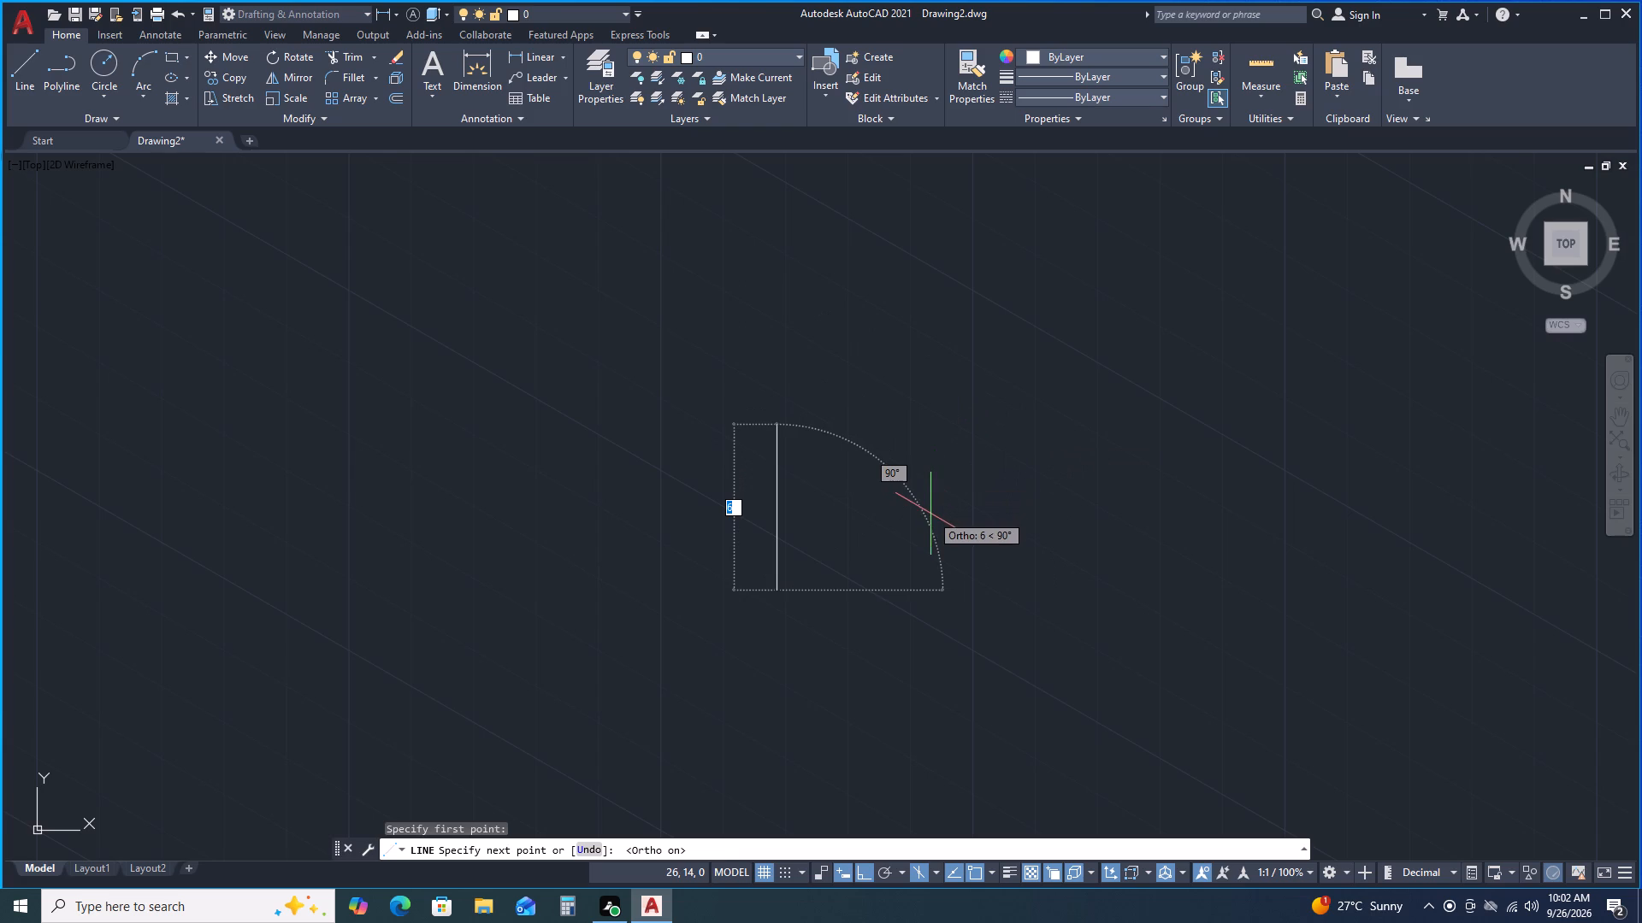
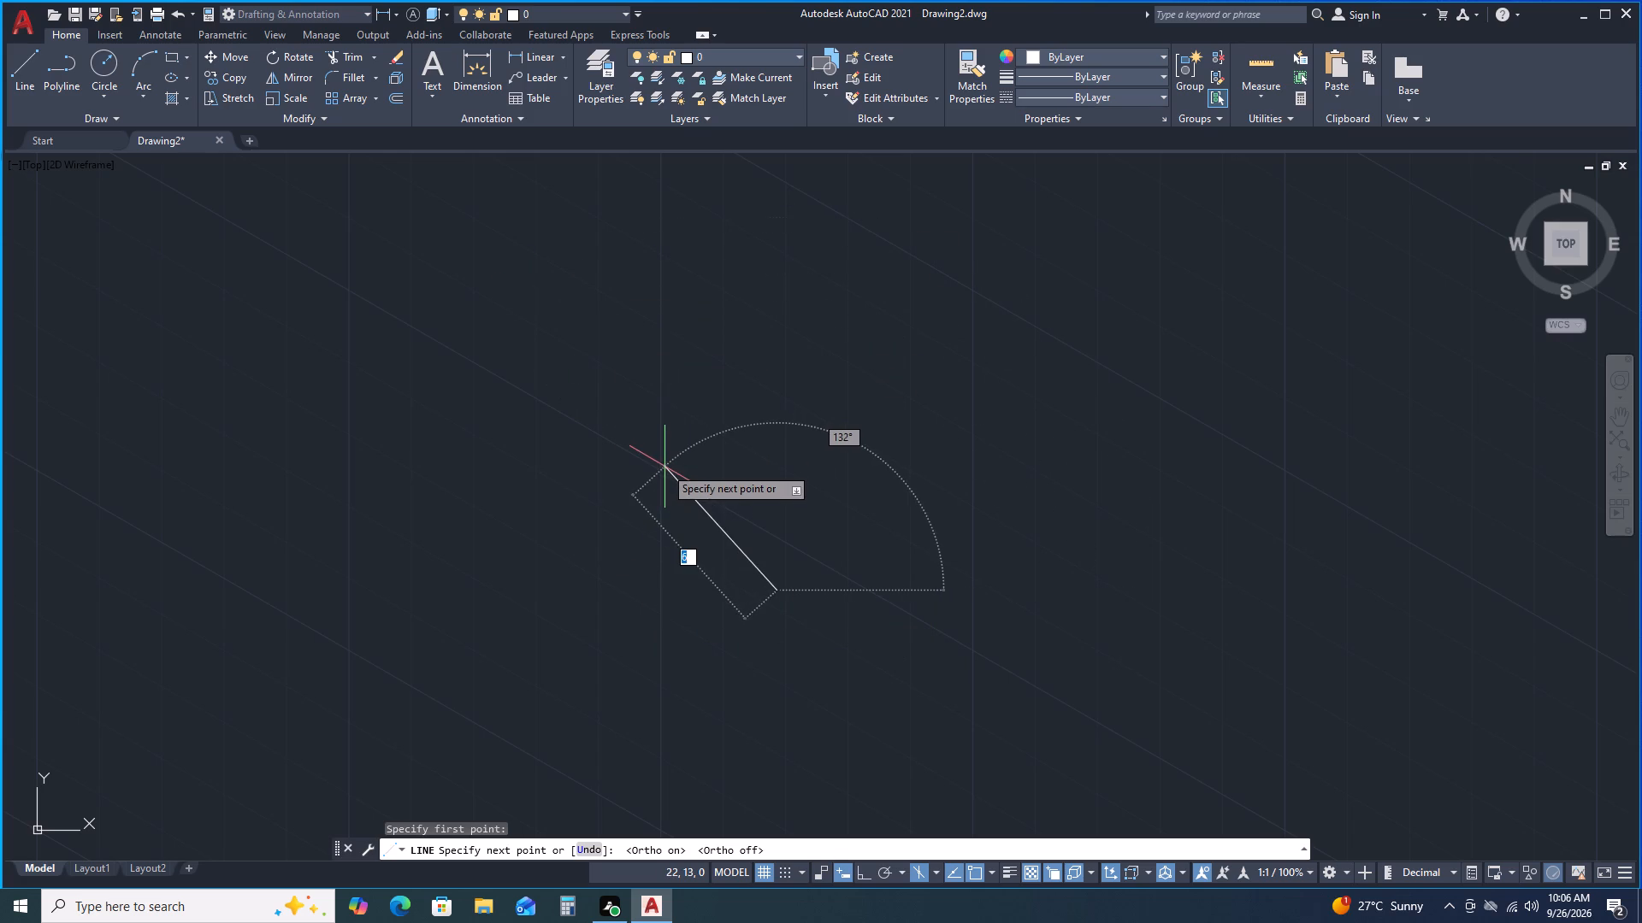
Draw the right face as a closed isometric outline: 42 along 30°, 20 up, 42 back along 210°, then down to the start point.
key(F8)
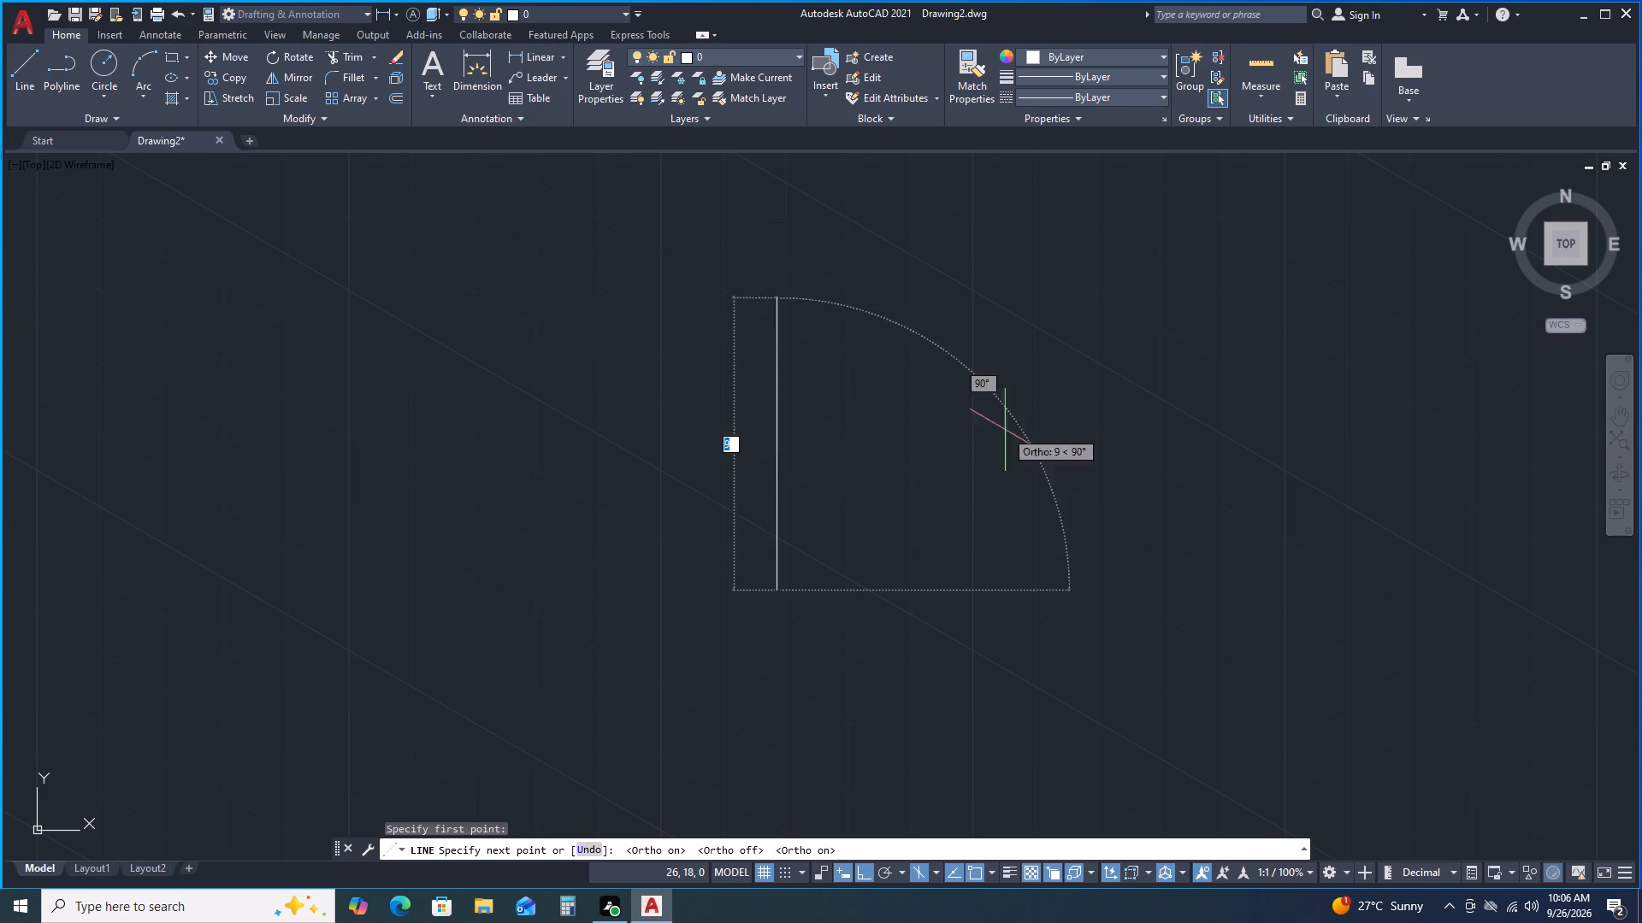
key(F5)
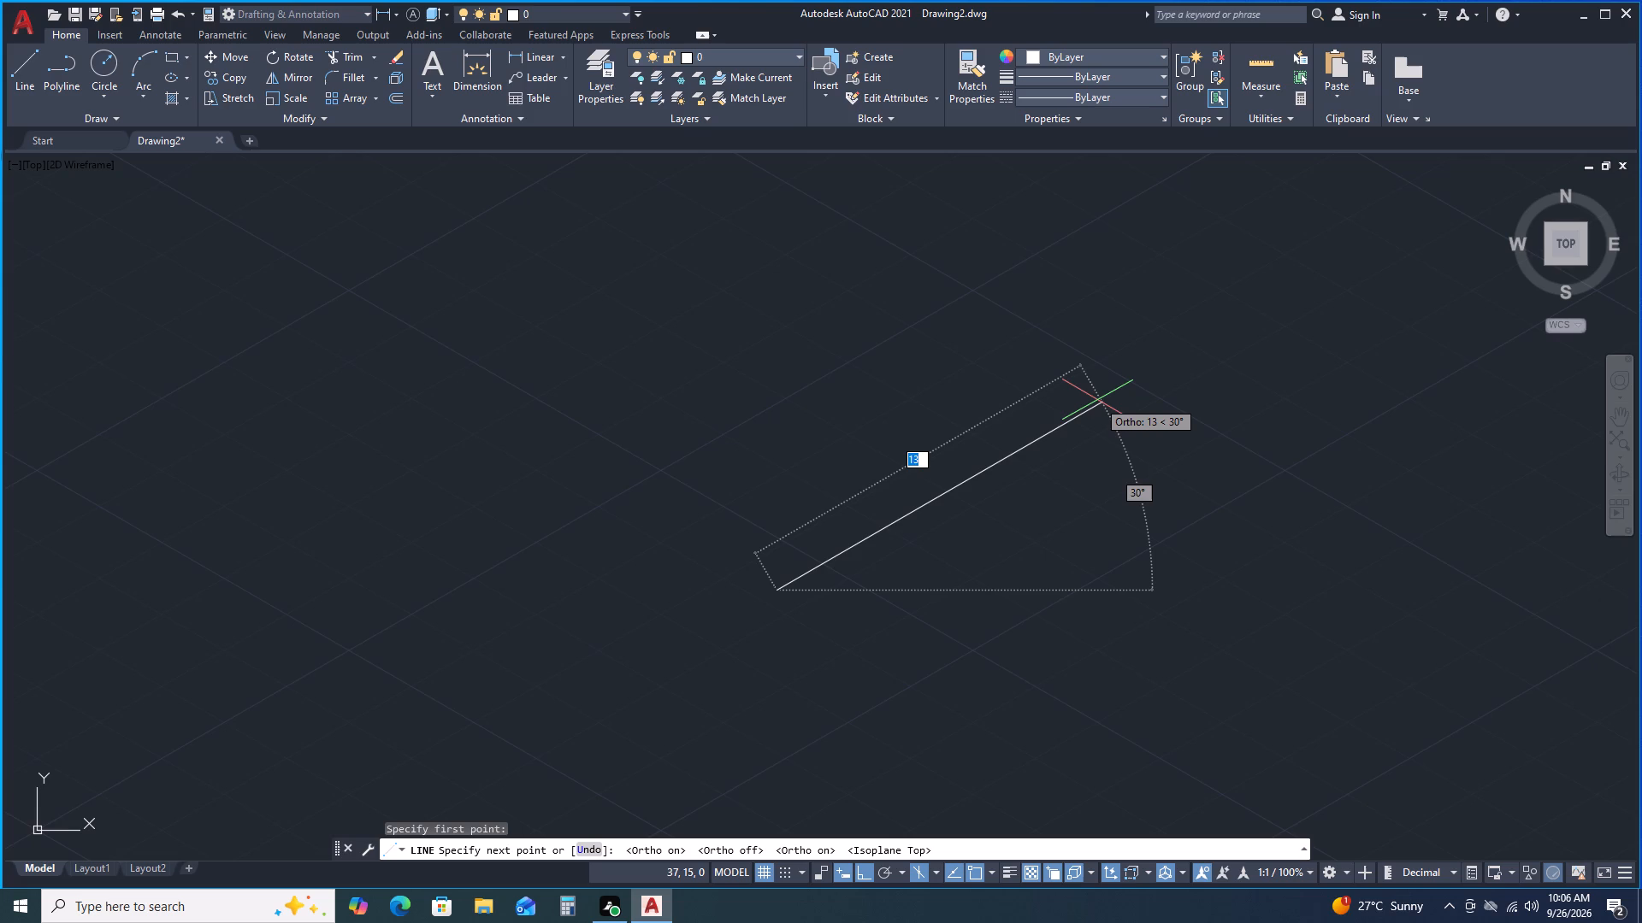
text(42)
key(Return)
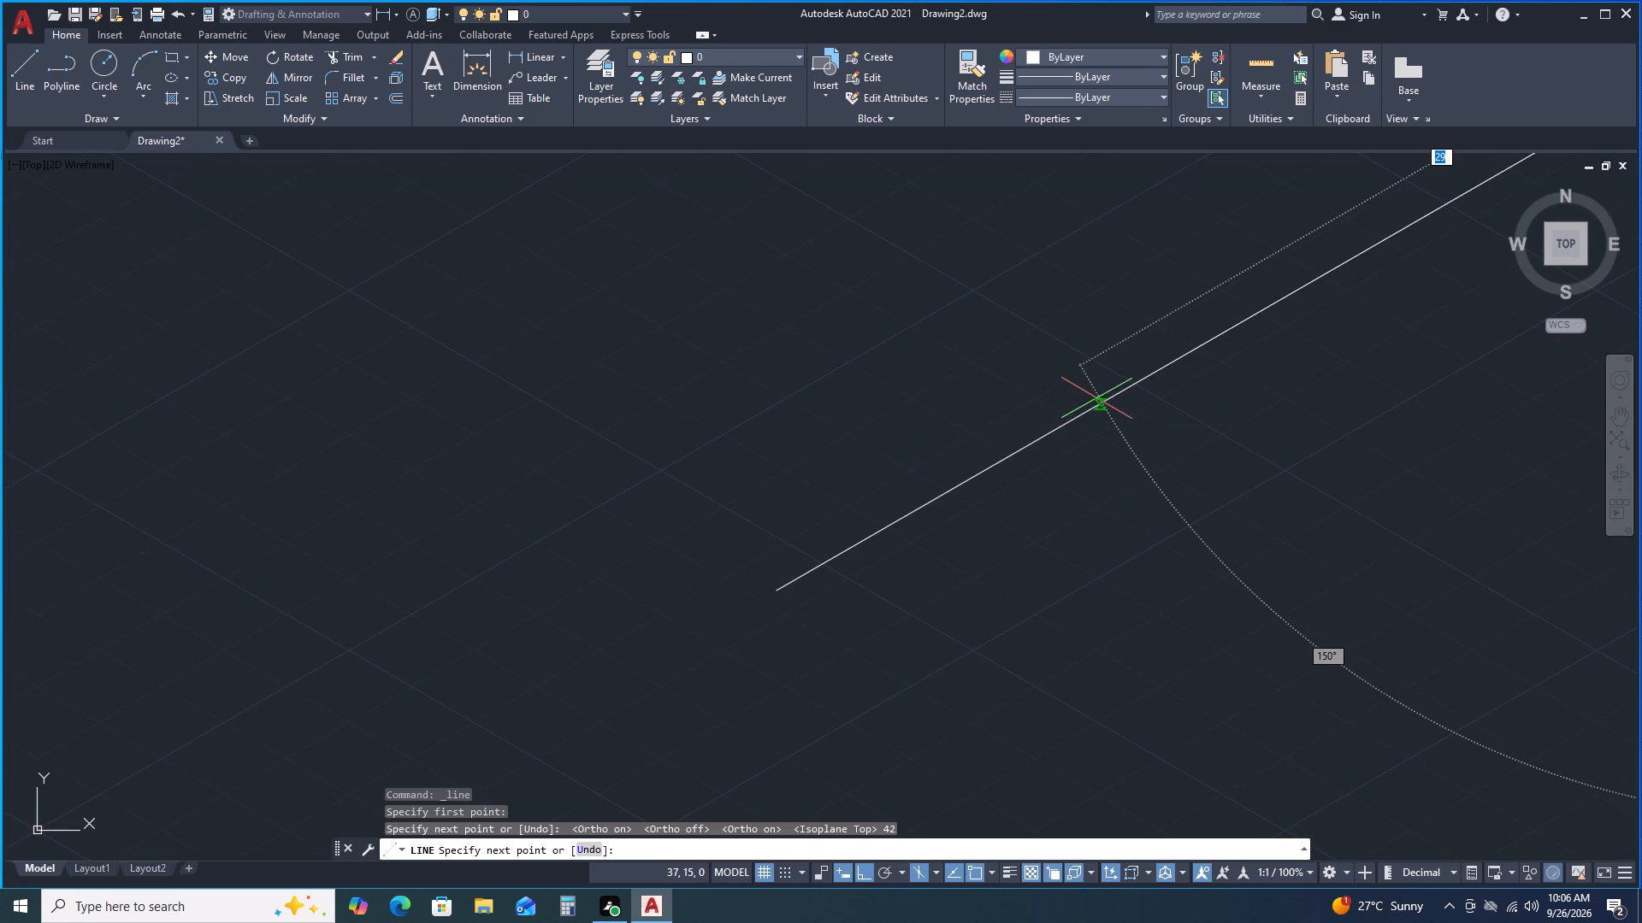
middle_drag(1320, 386, 900, 512)
scroll(985, 470, down, 3)
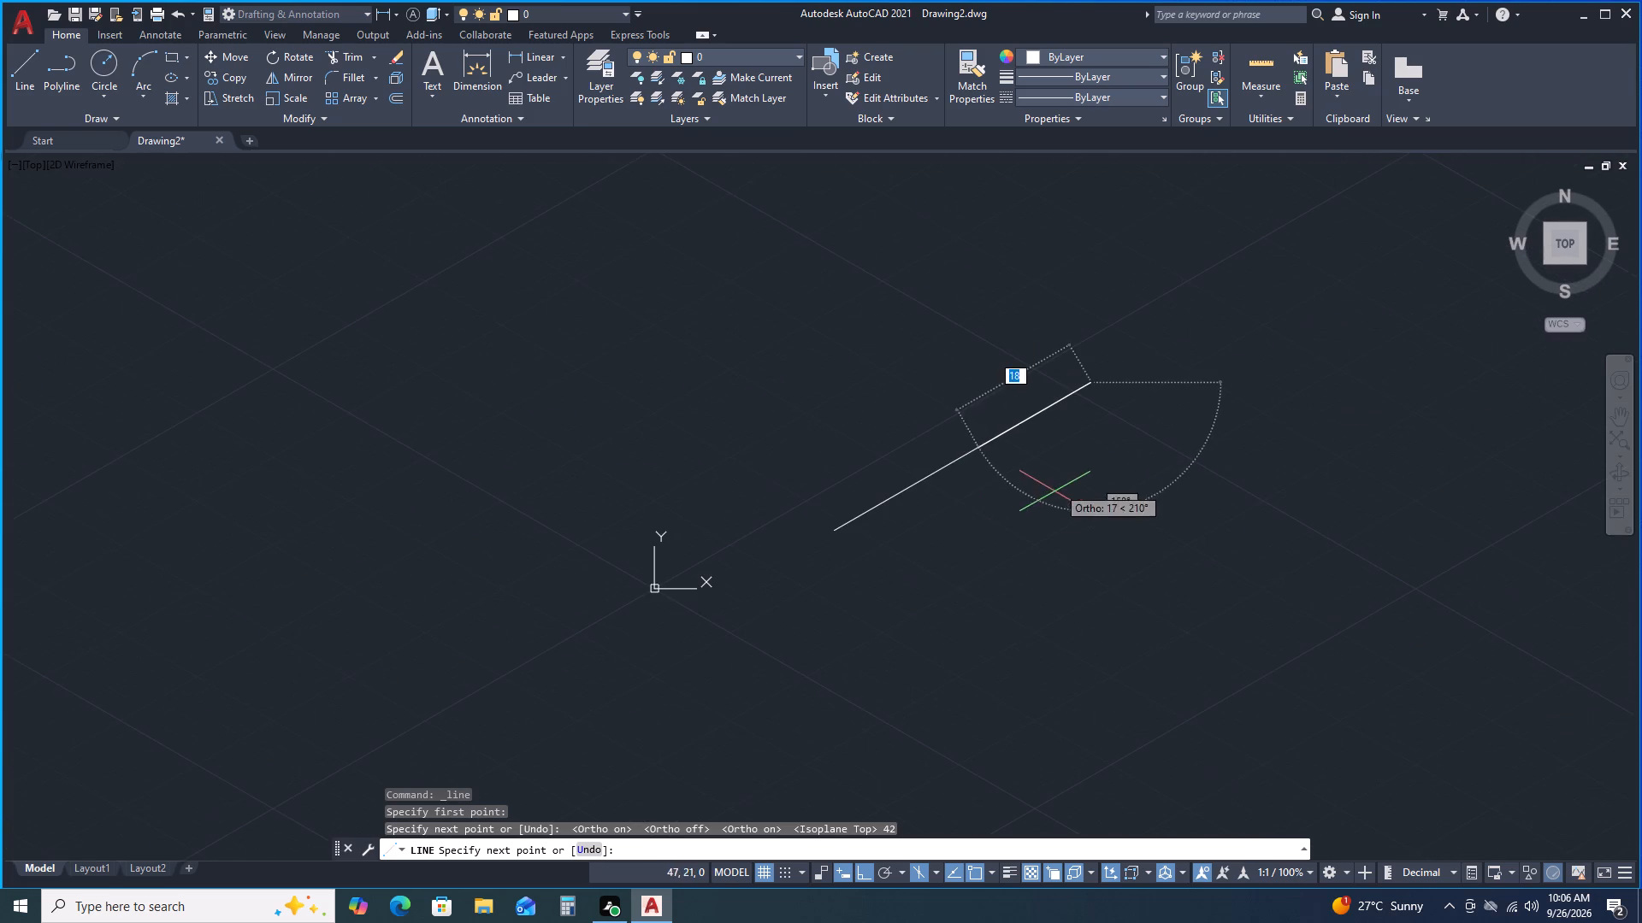
key(F5)
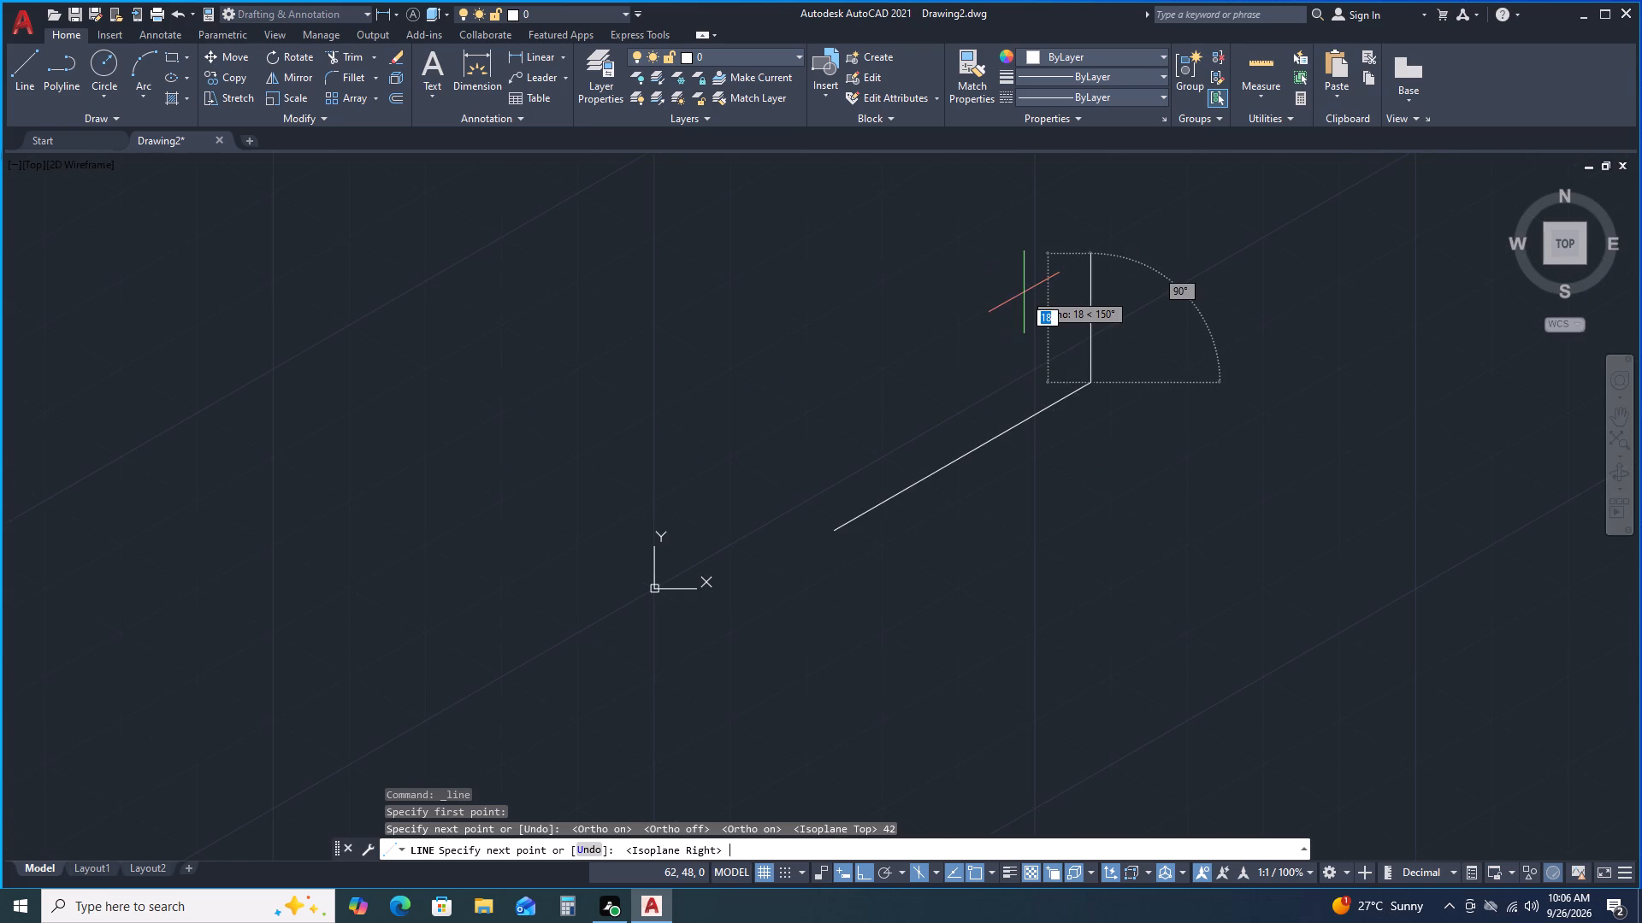
text(20)
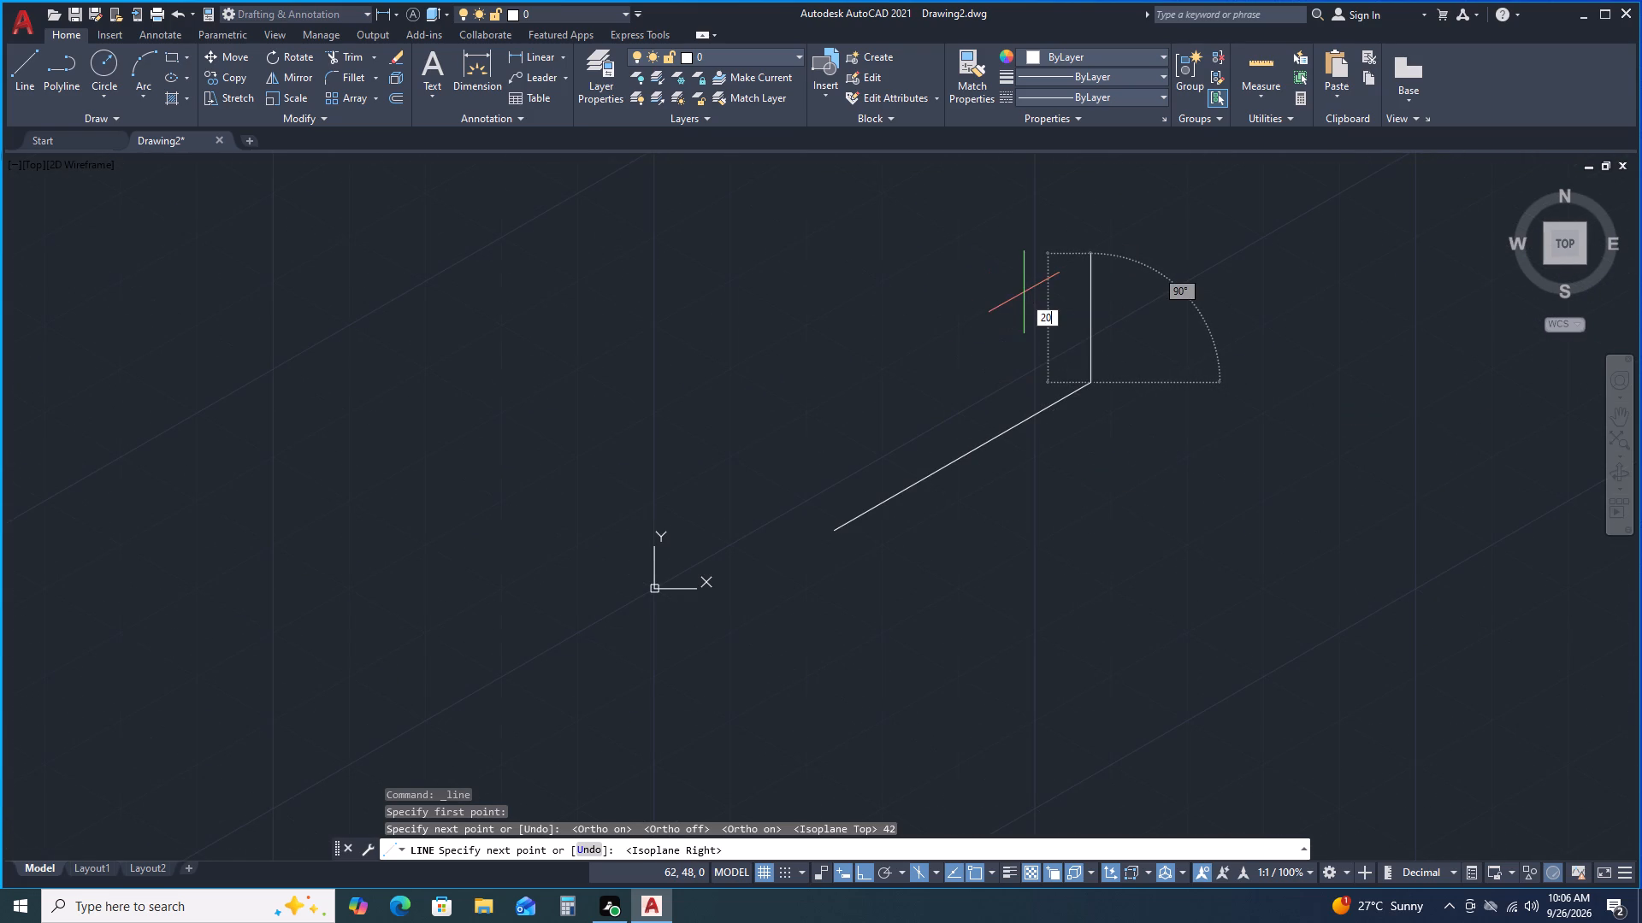
key(Return)
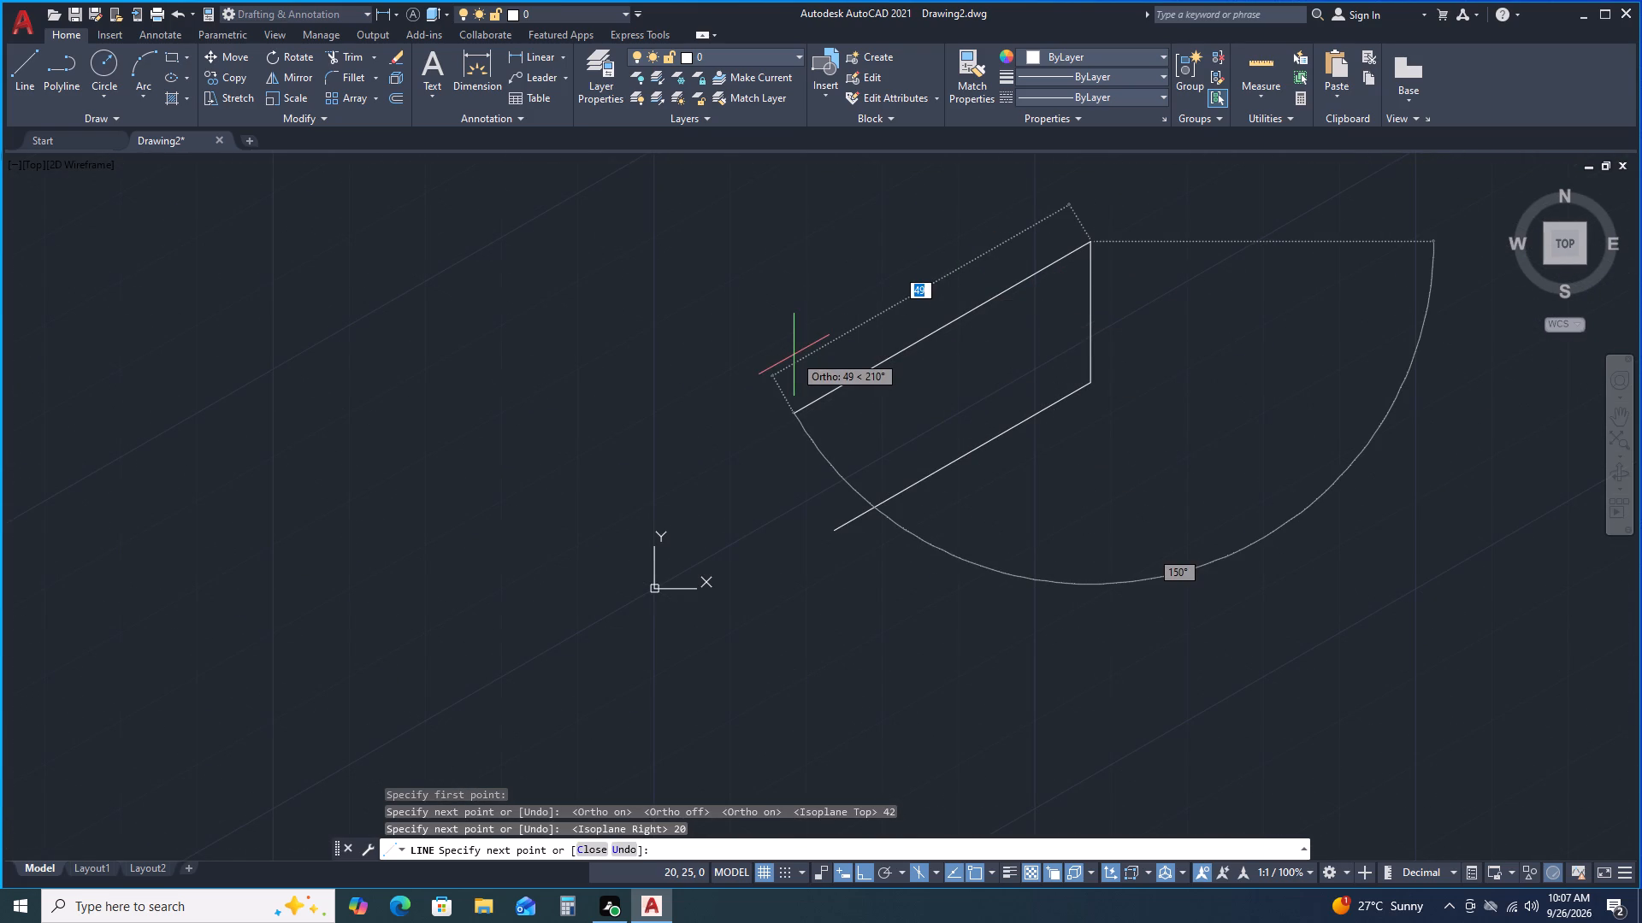
text(42)
key(Return)
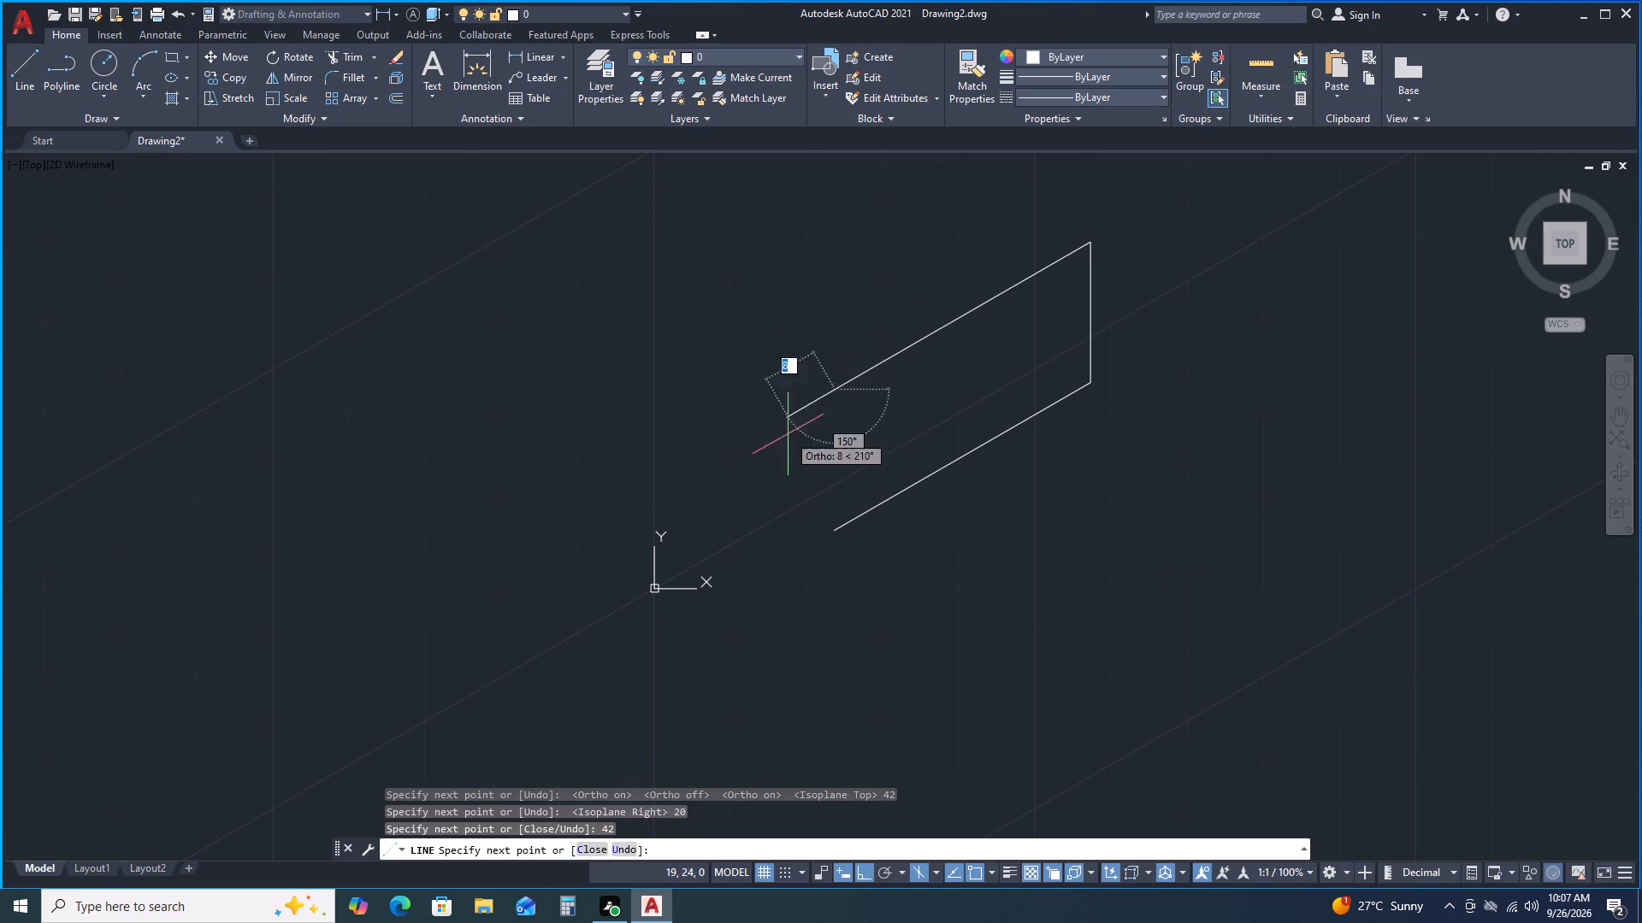
click(839, 532)
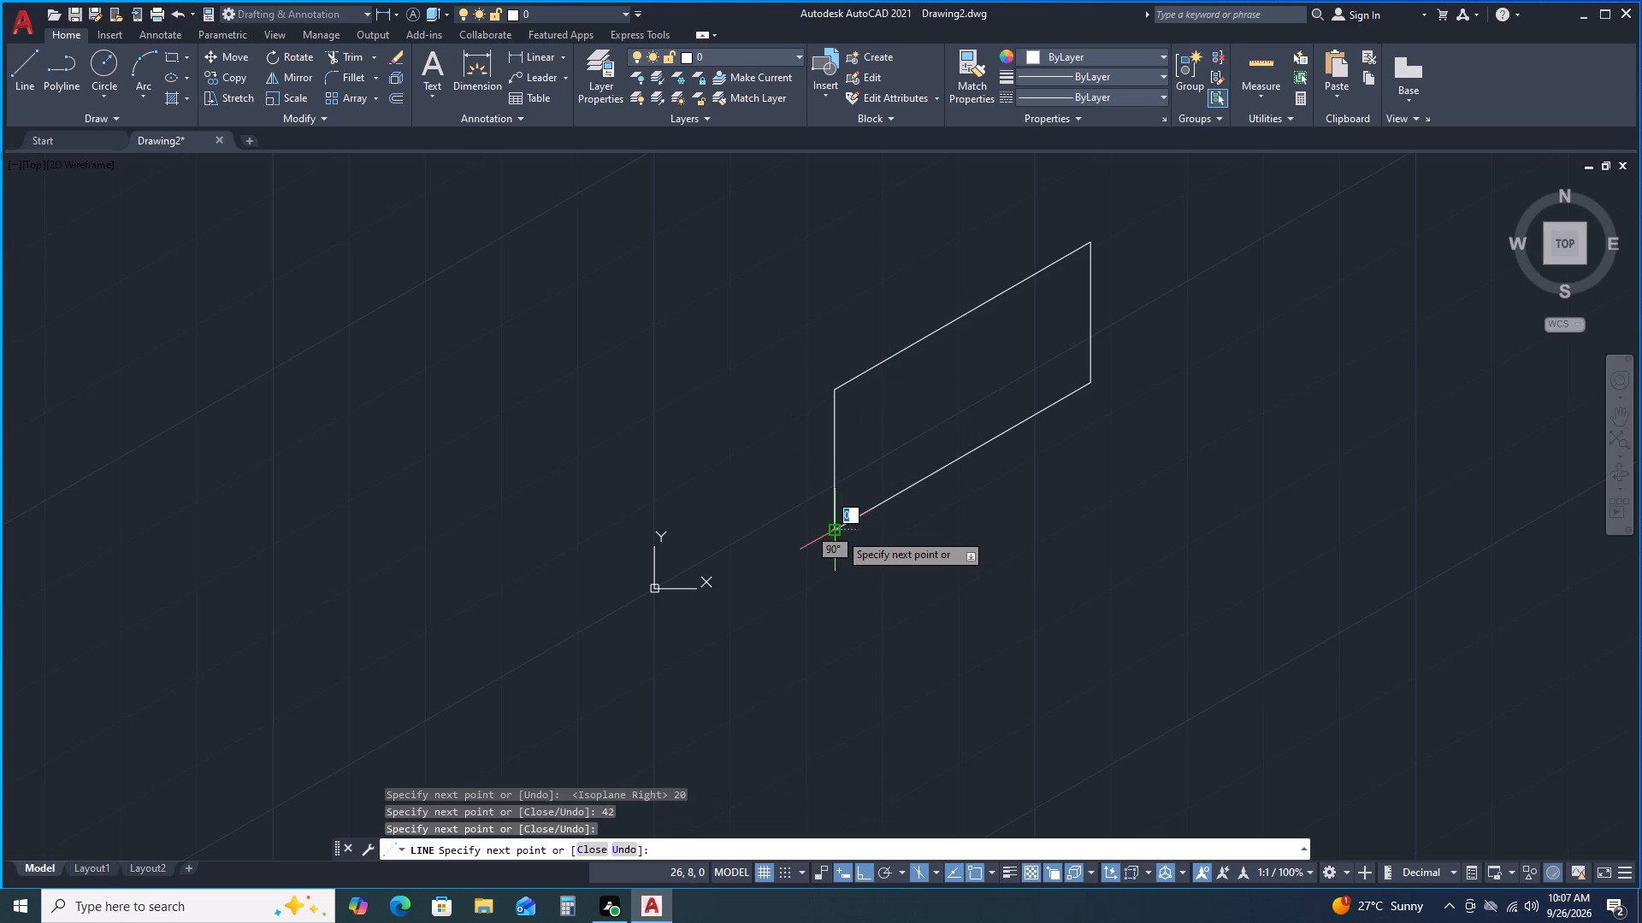
key(space)
Draw the left face's lower edge from the right face's bottom front corner: 14 along 150°, 5 up, then 28, 14 and 28 along 150°.
key(space)
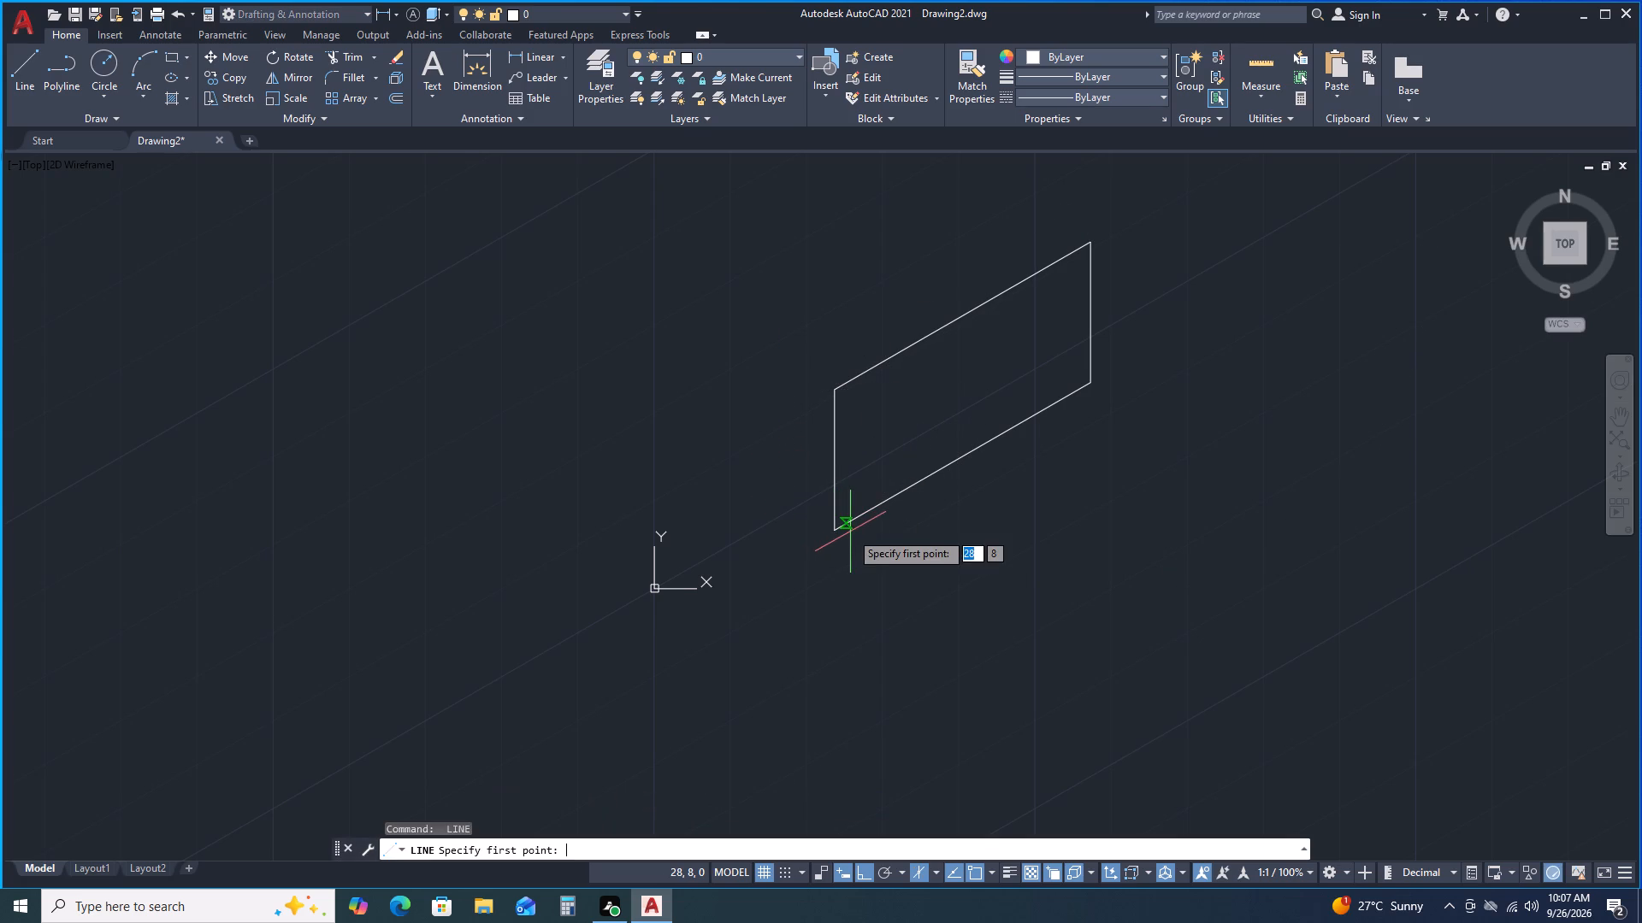
click(835, 529)
key(F5)
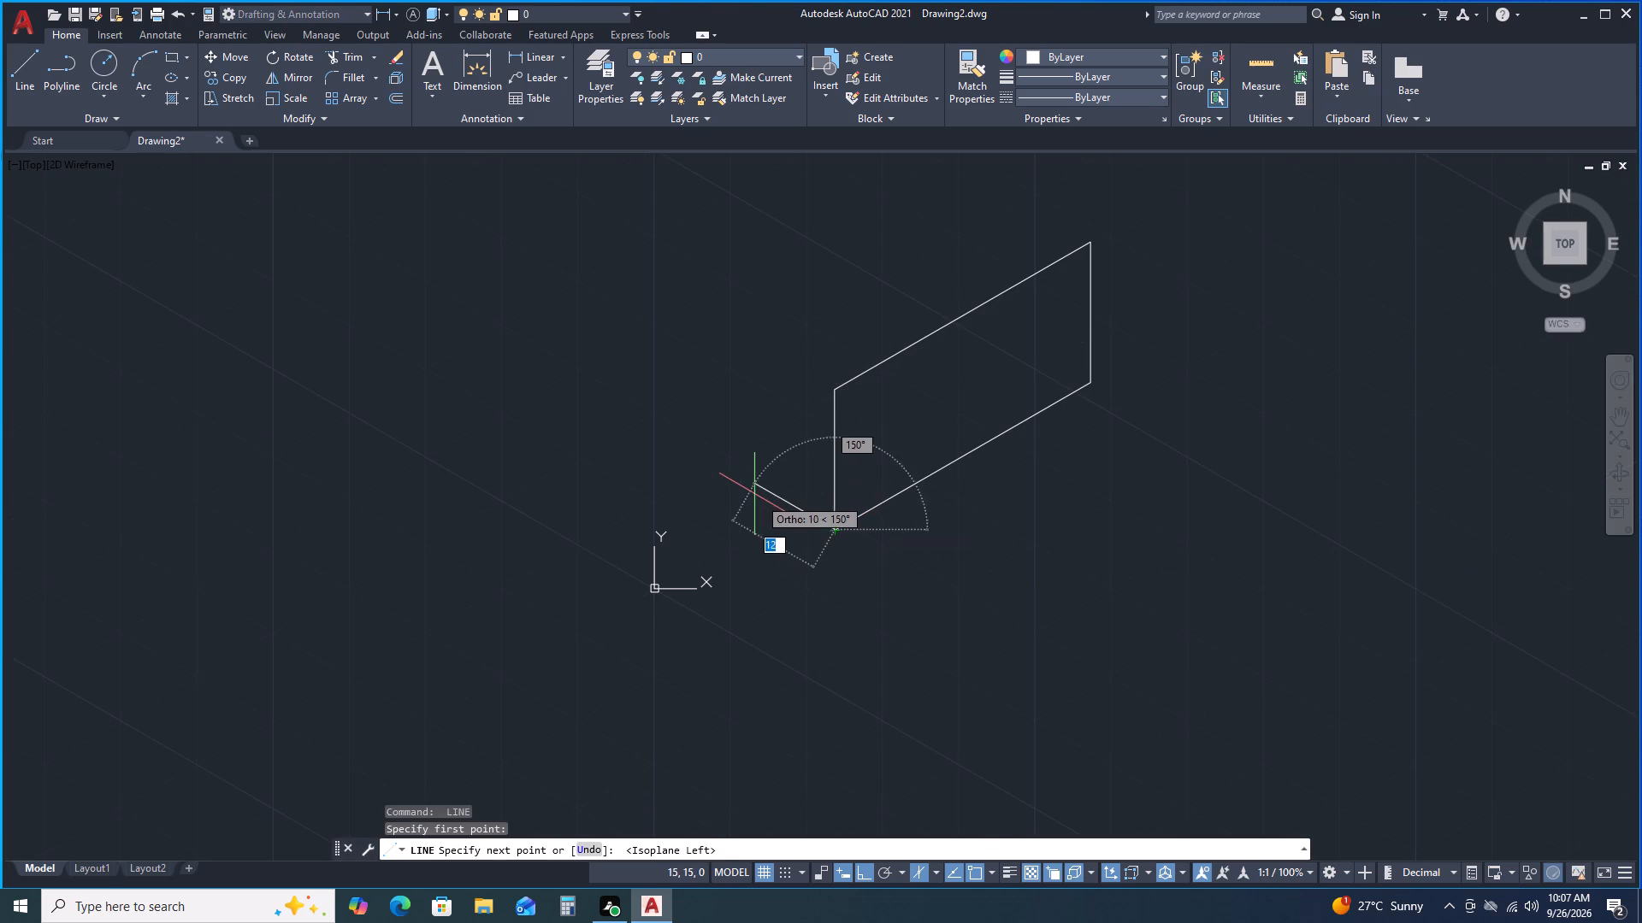
text(14)
key(Return)
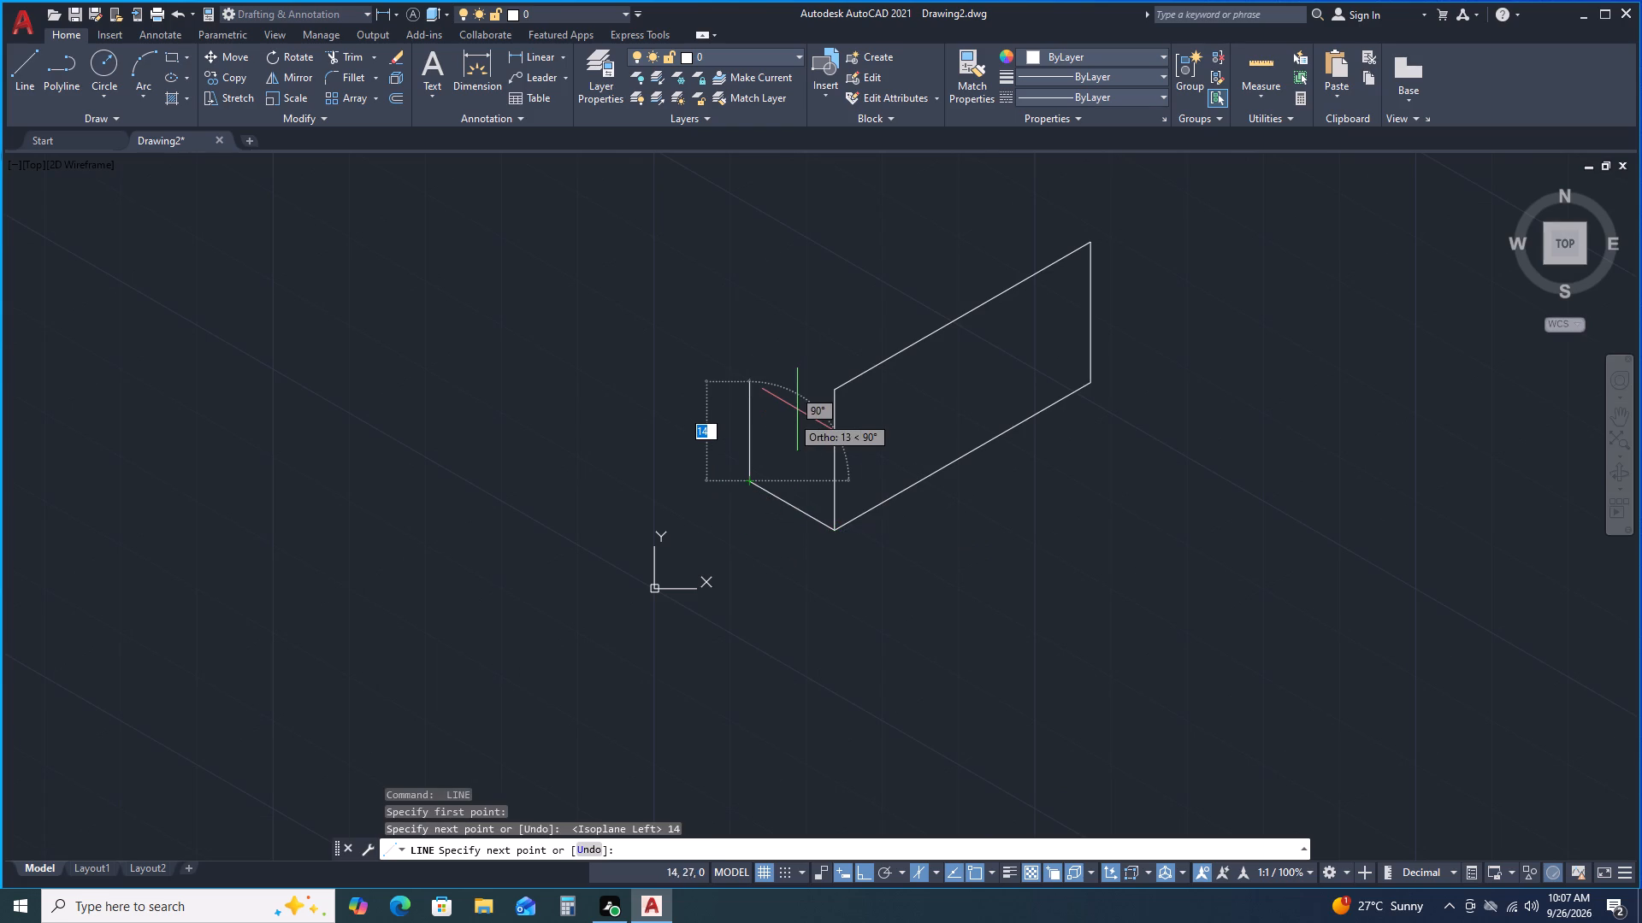
key(5)
key(Return)
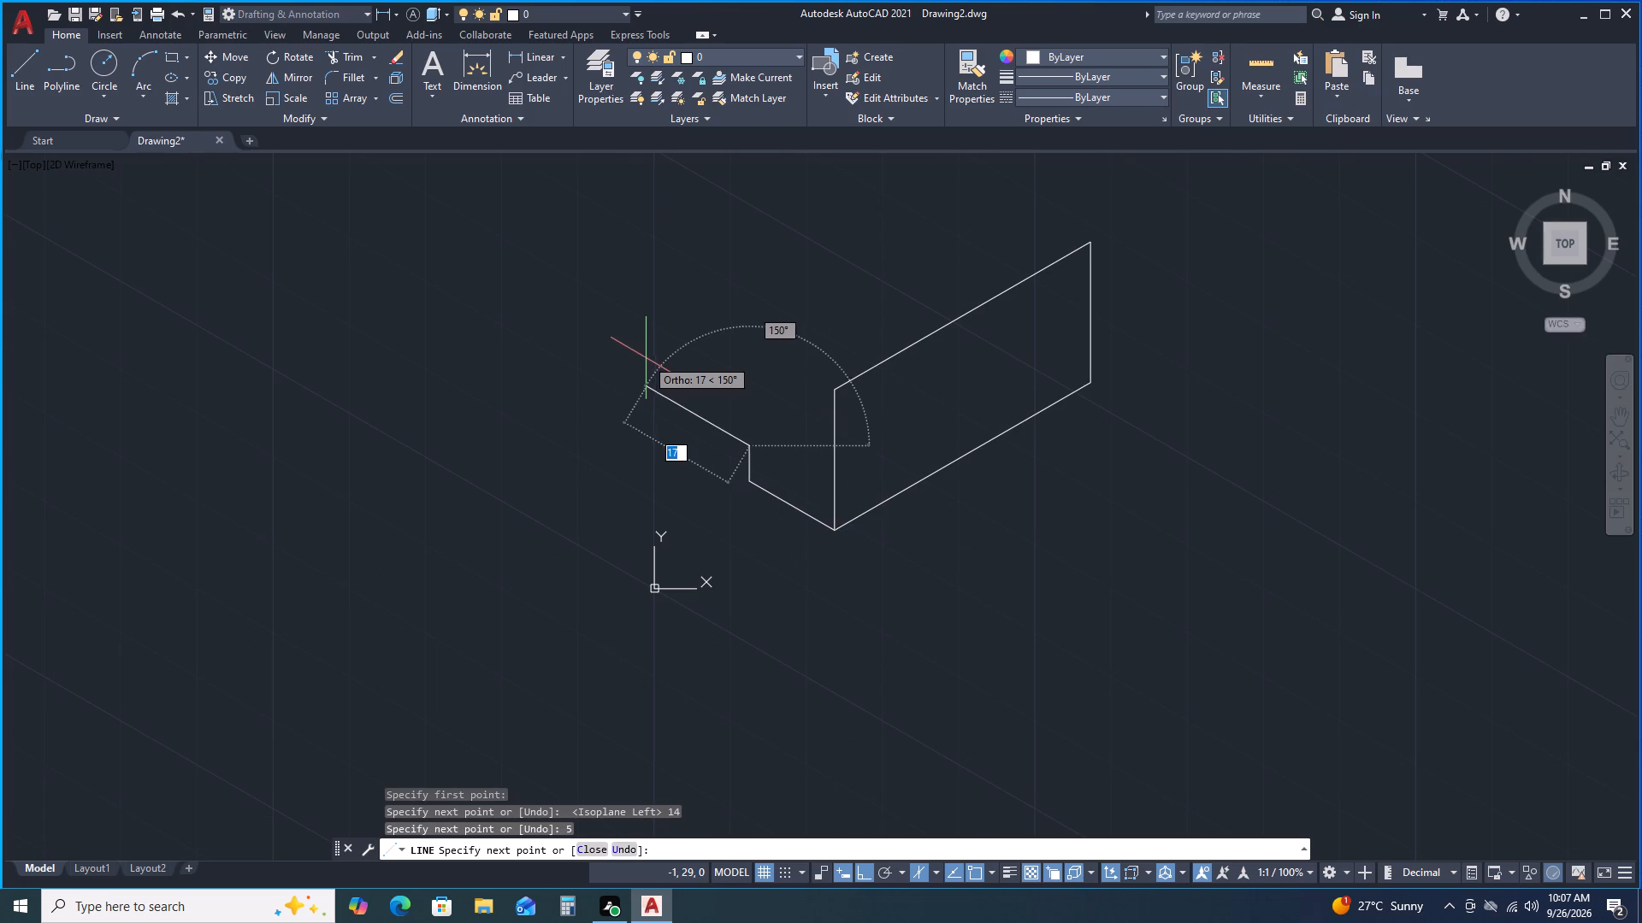
text(28)
key(Return)
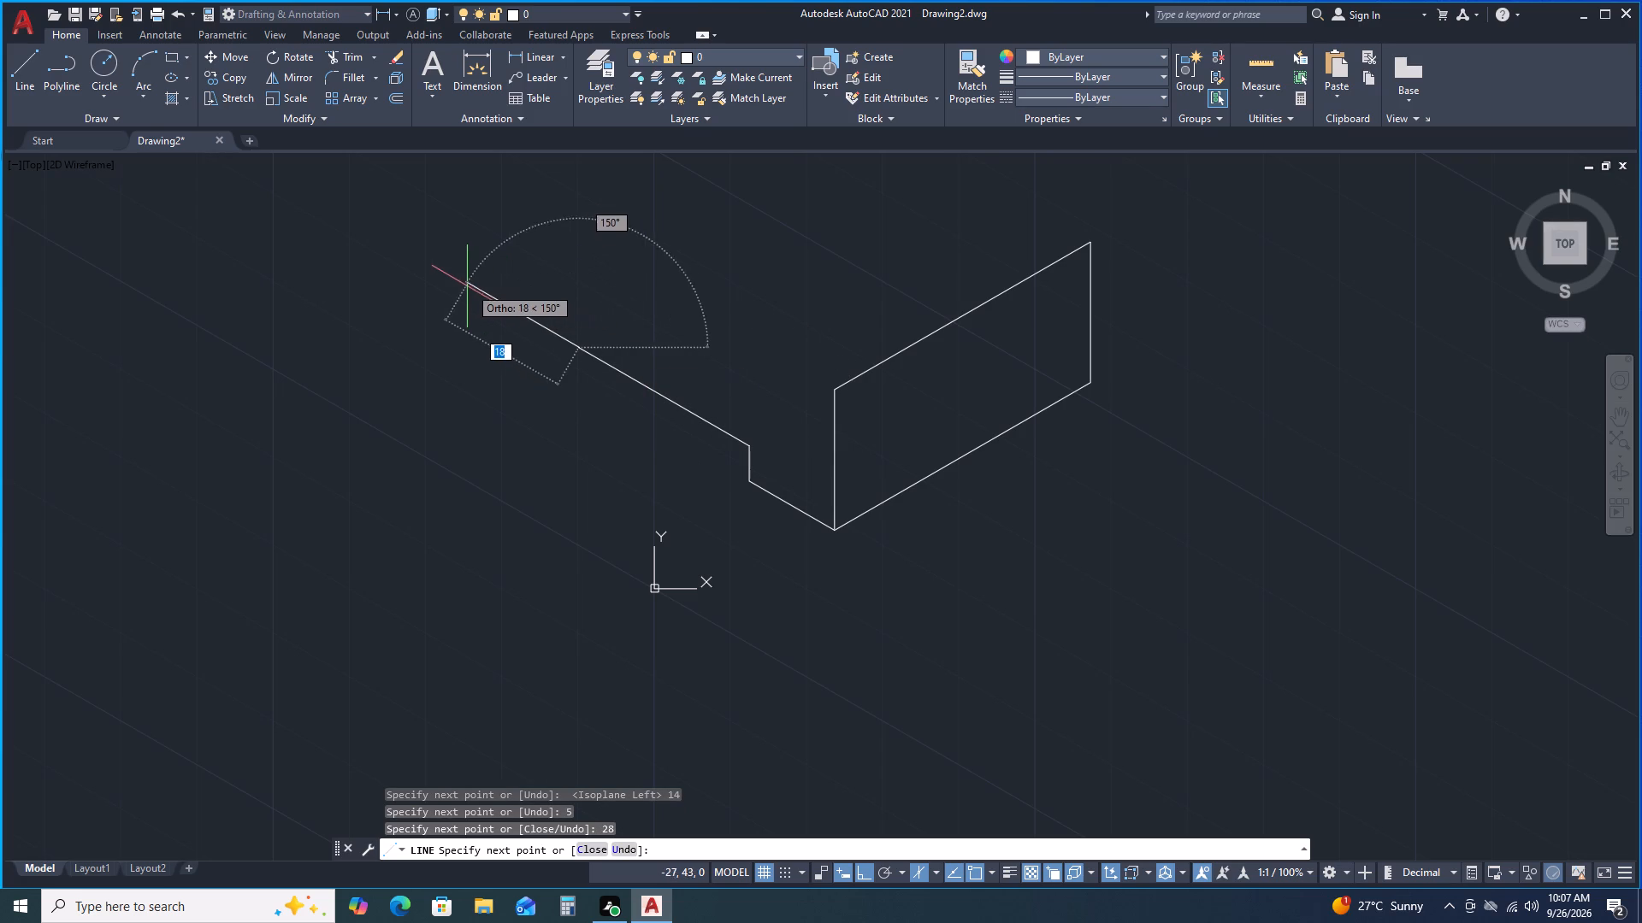
text(14)
key(Return)
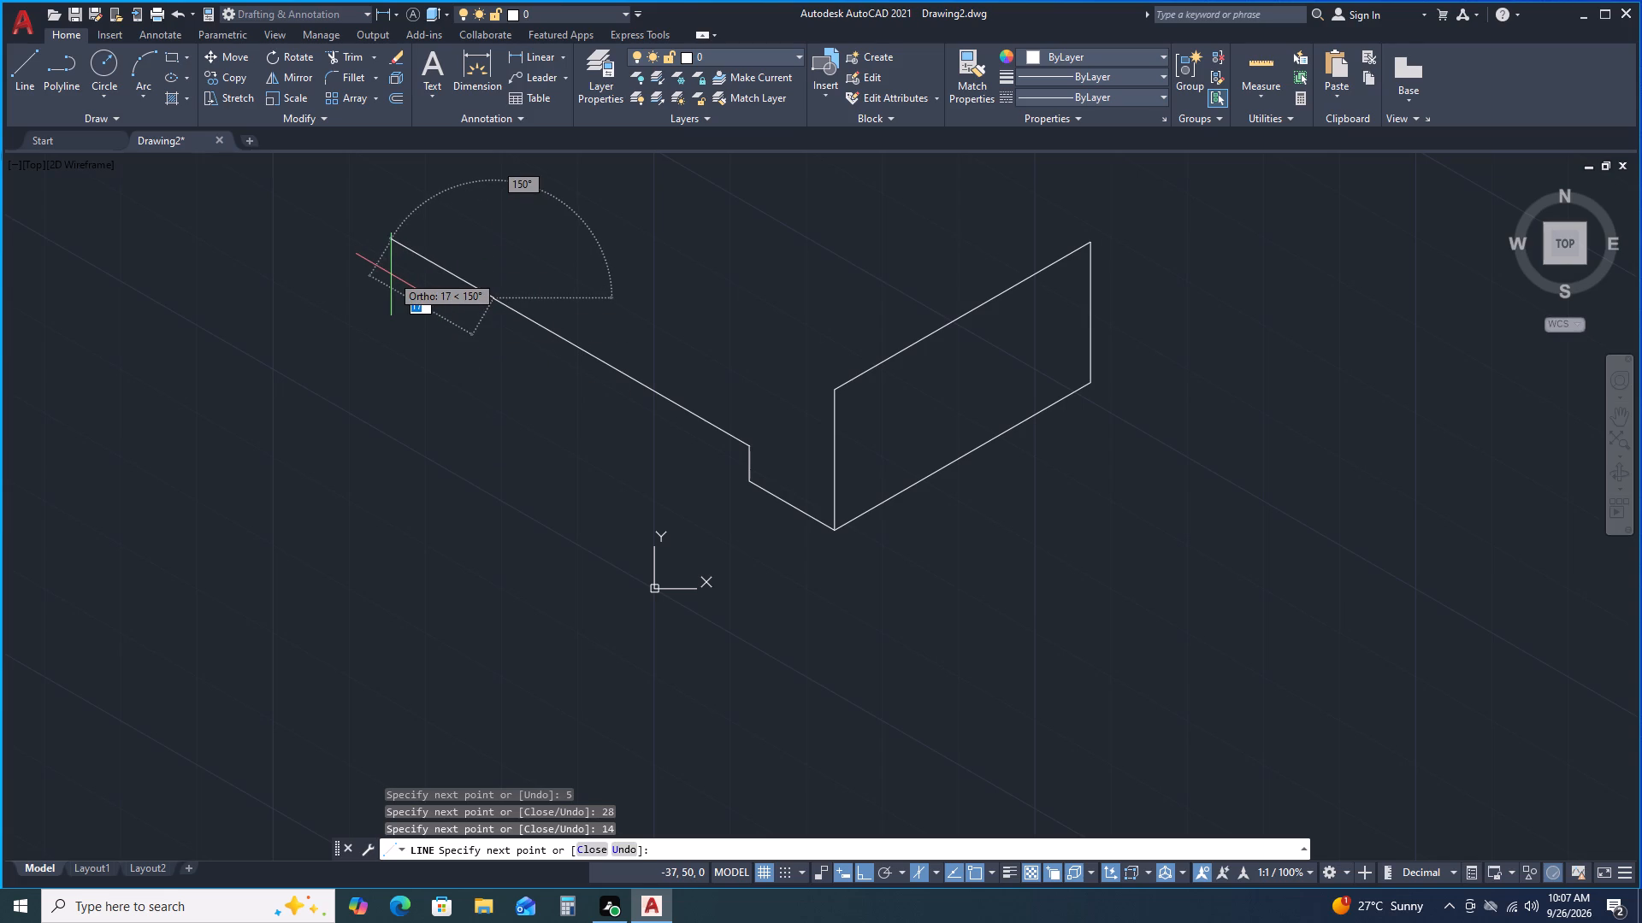
text(28)
key(Return)
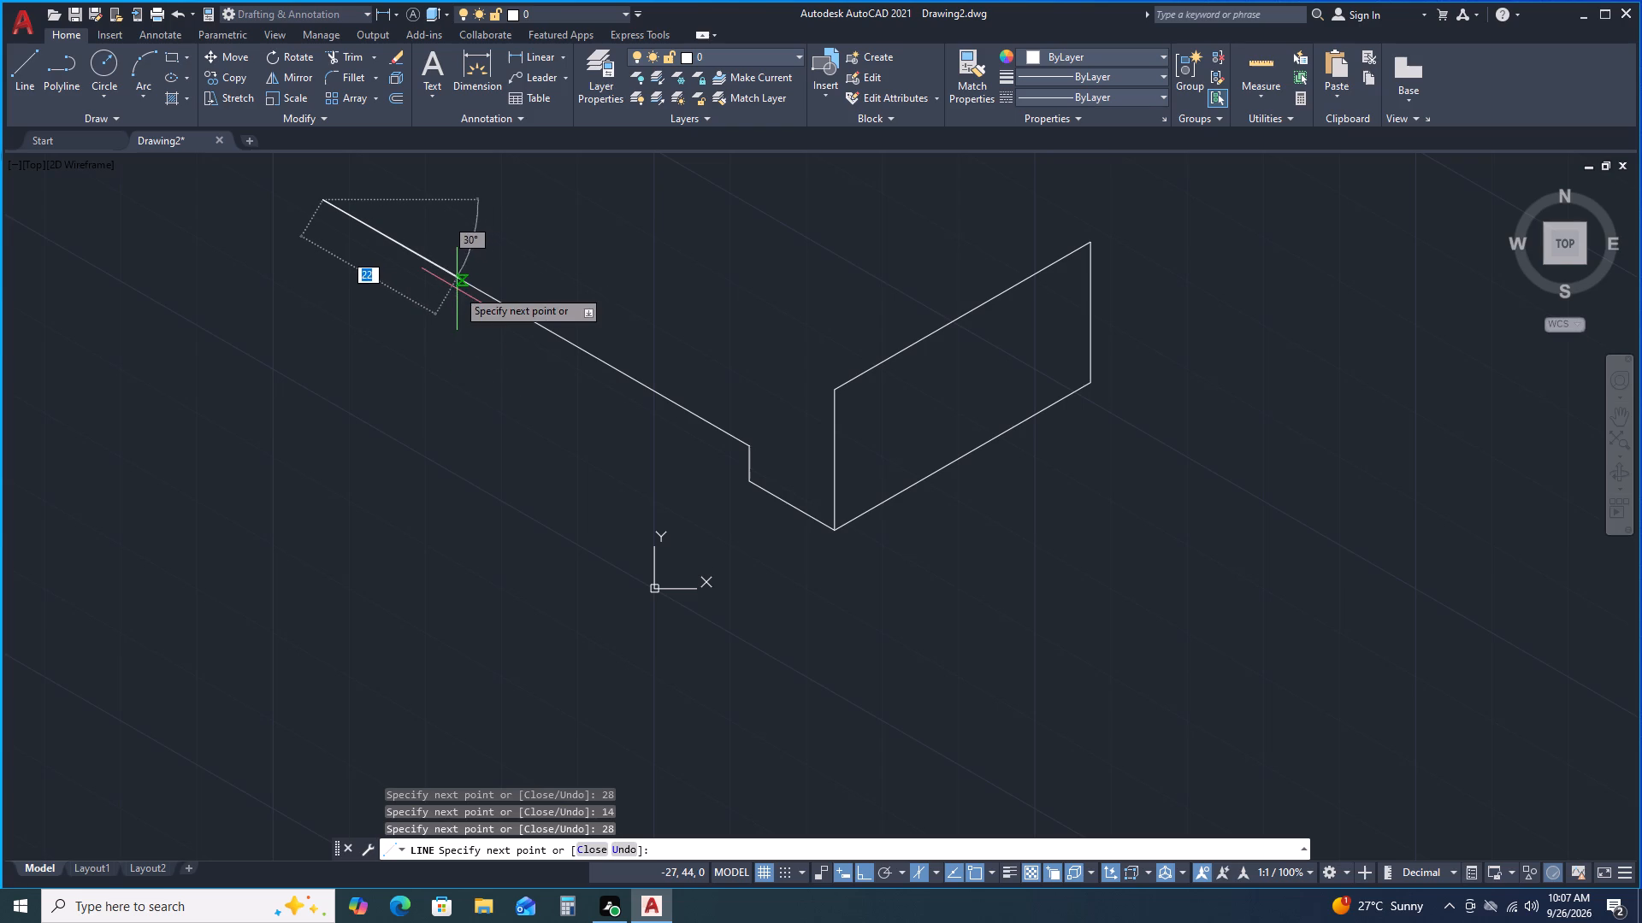
Continue the left face outline 5 down, 14 along 150°, 20 up, and about 42 along 330° to align above the lower edge's division point.
middle_drag(529, 238, 775, 424)
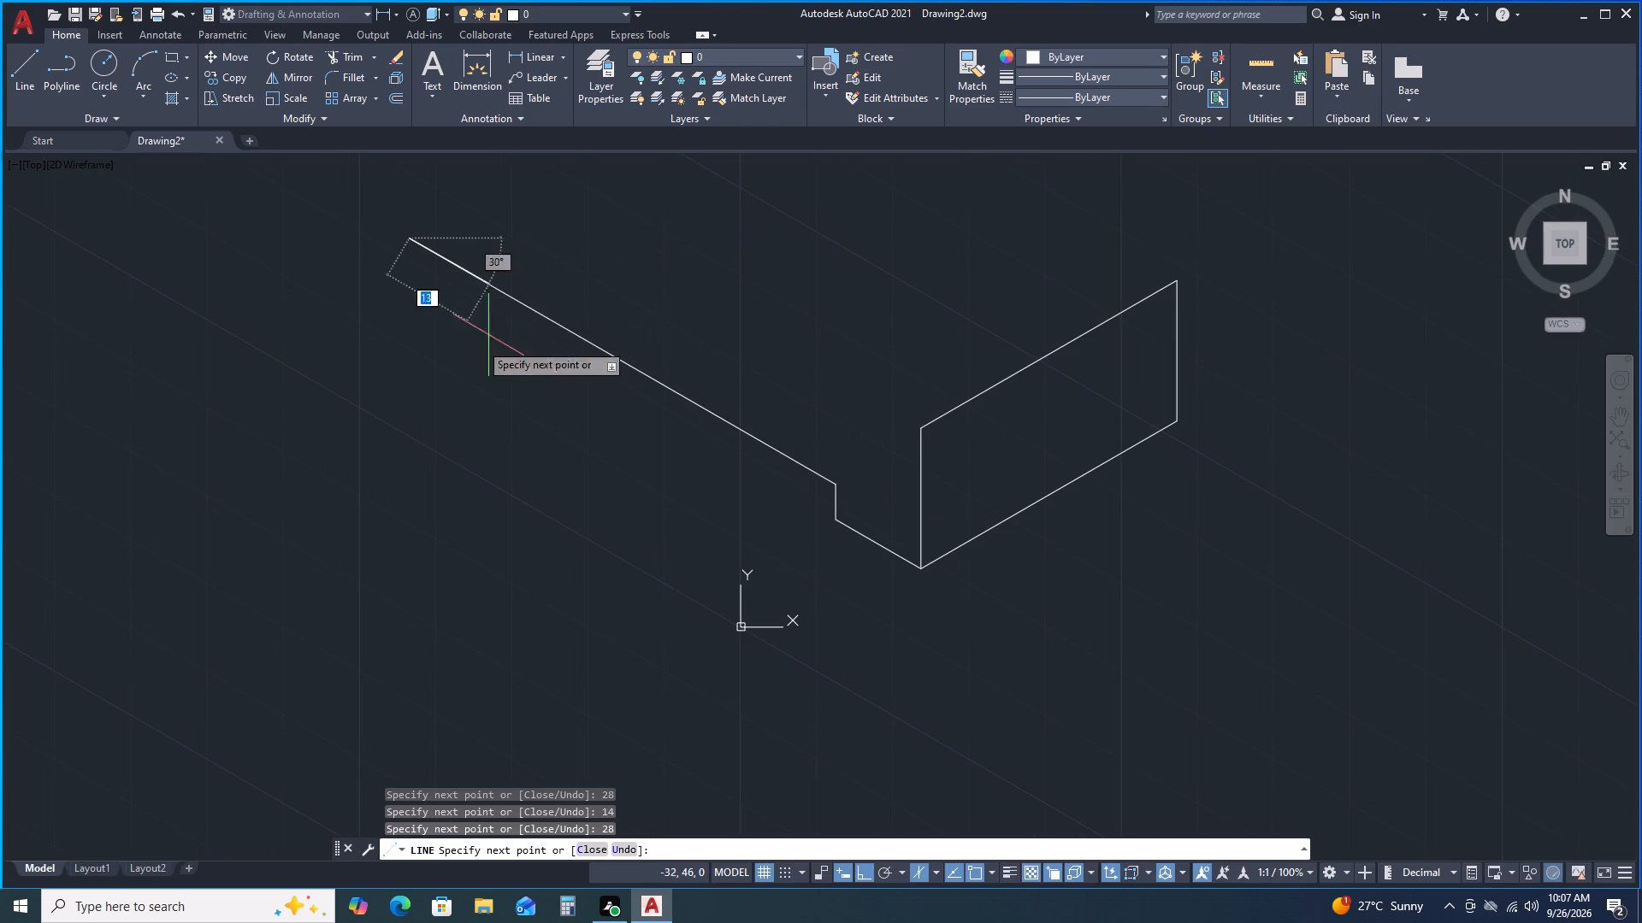
key(5)
key(Return)
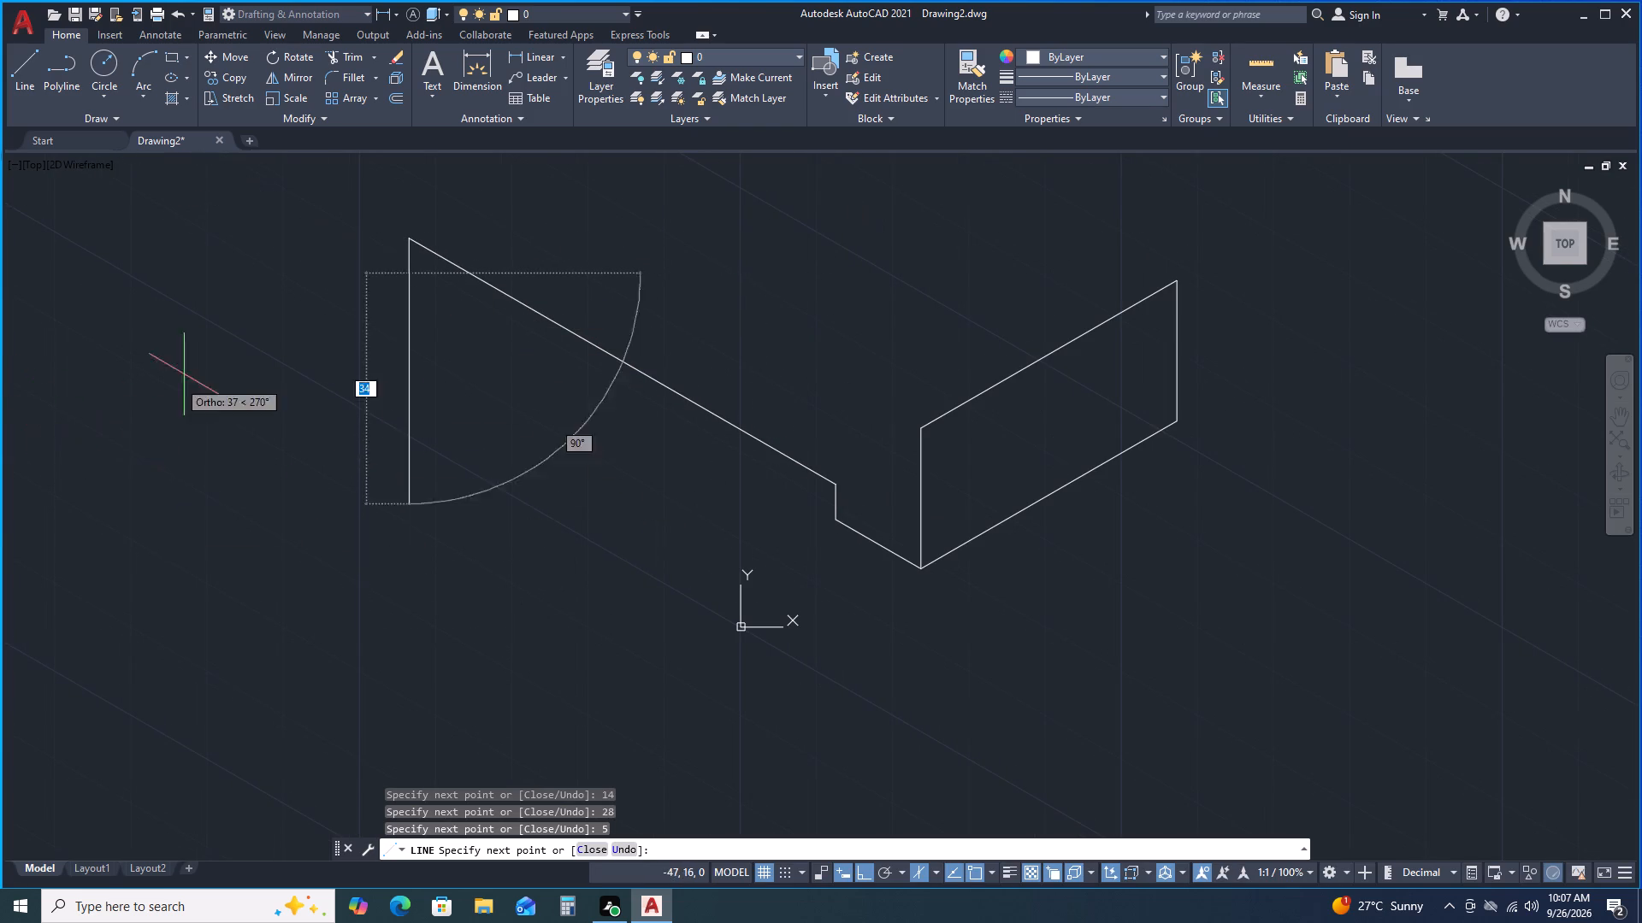
middle_drag(263, 267, 251, 545)
text(14)
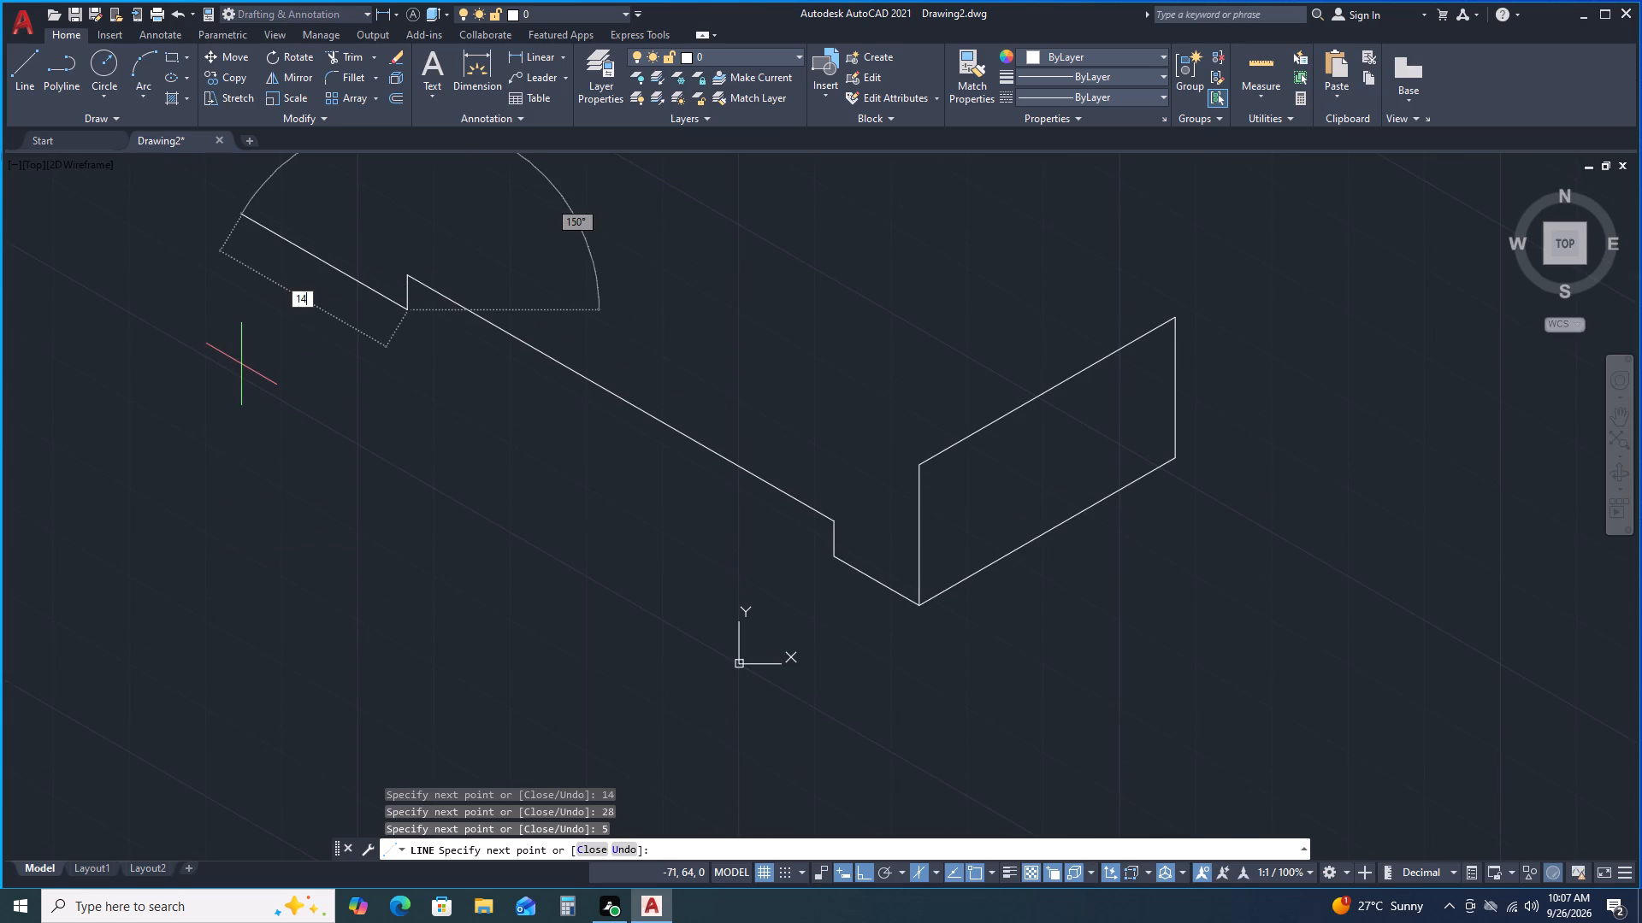
key(Return)
middle_drag(257, 420, 215, 646)
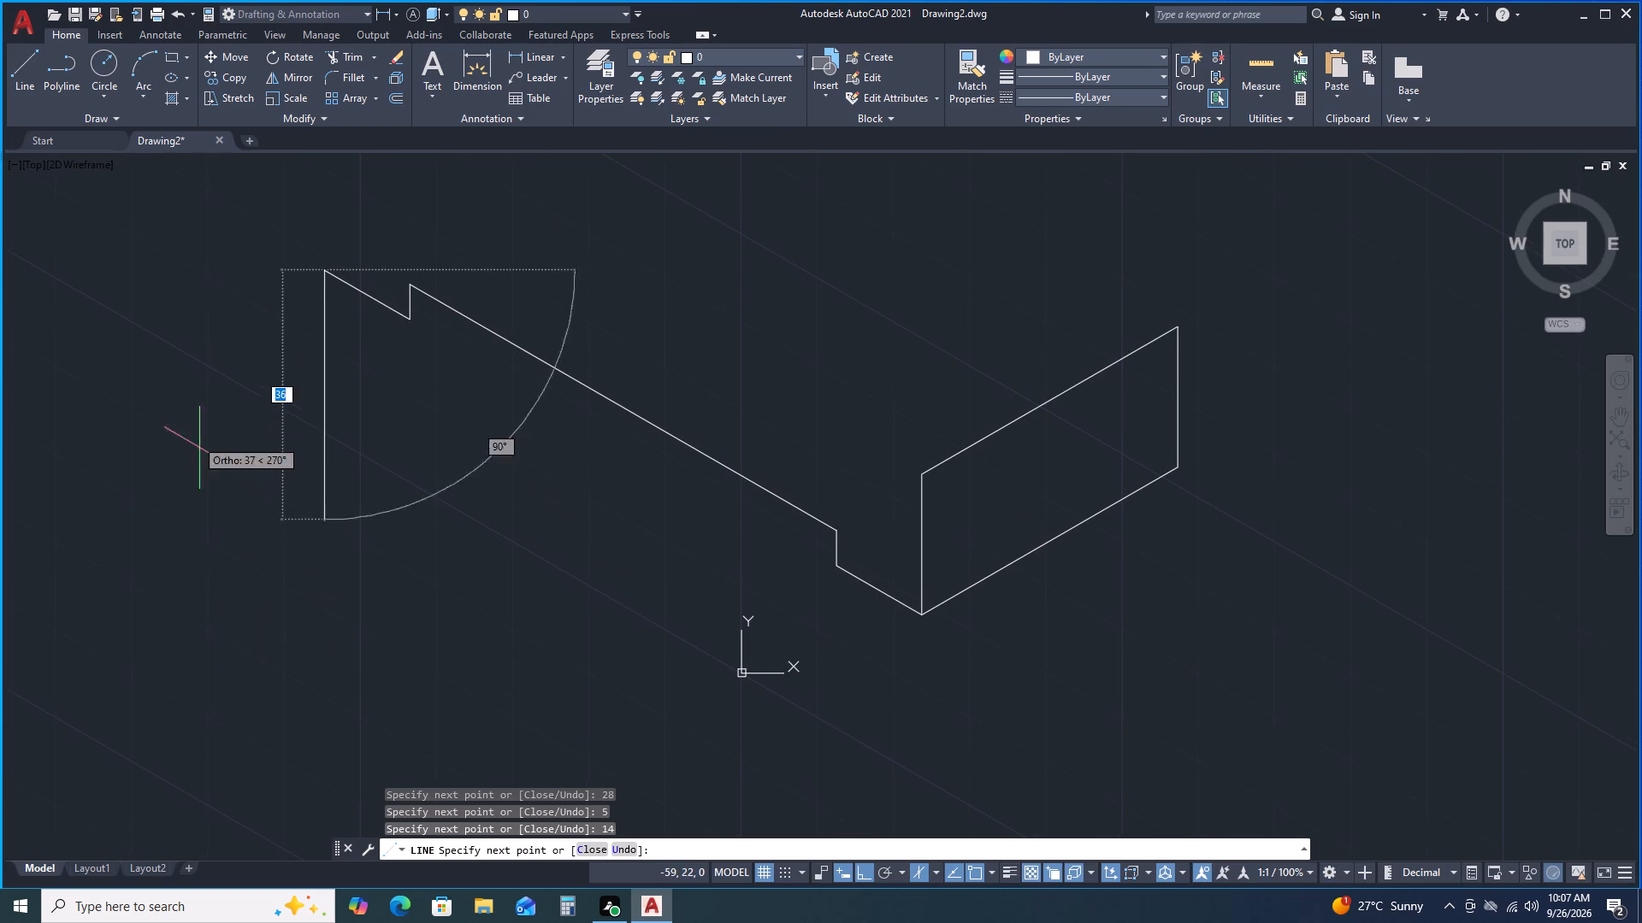
middle_drag(226, 258, 186, 421)
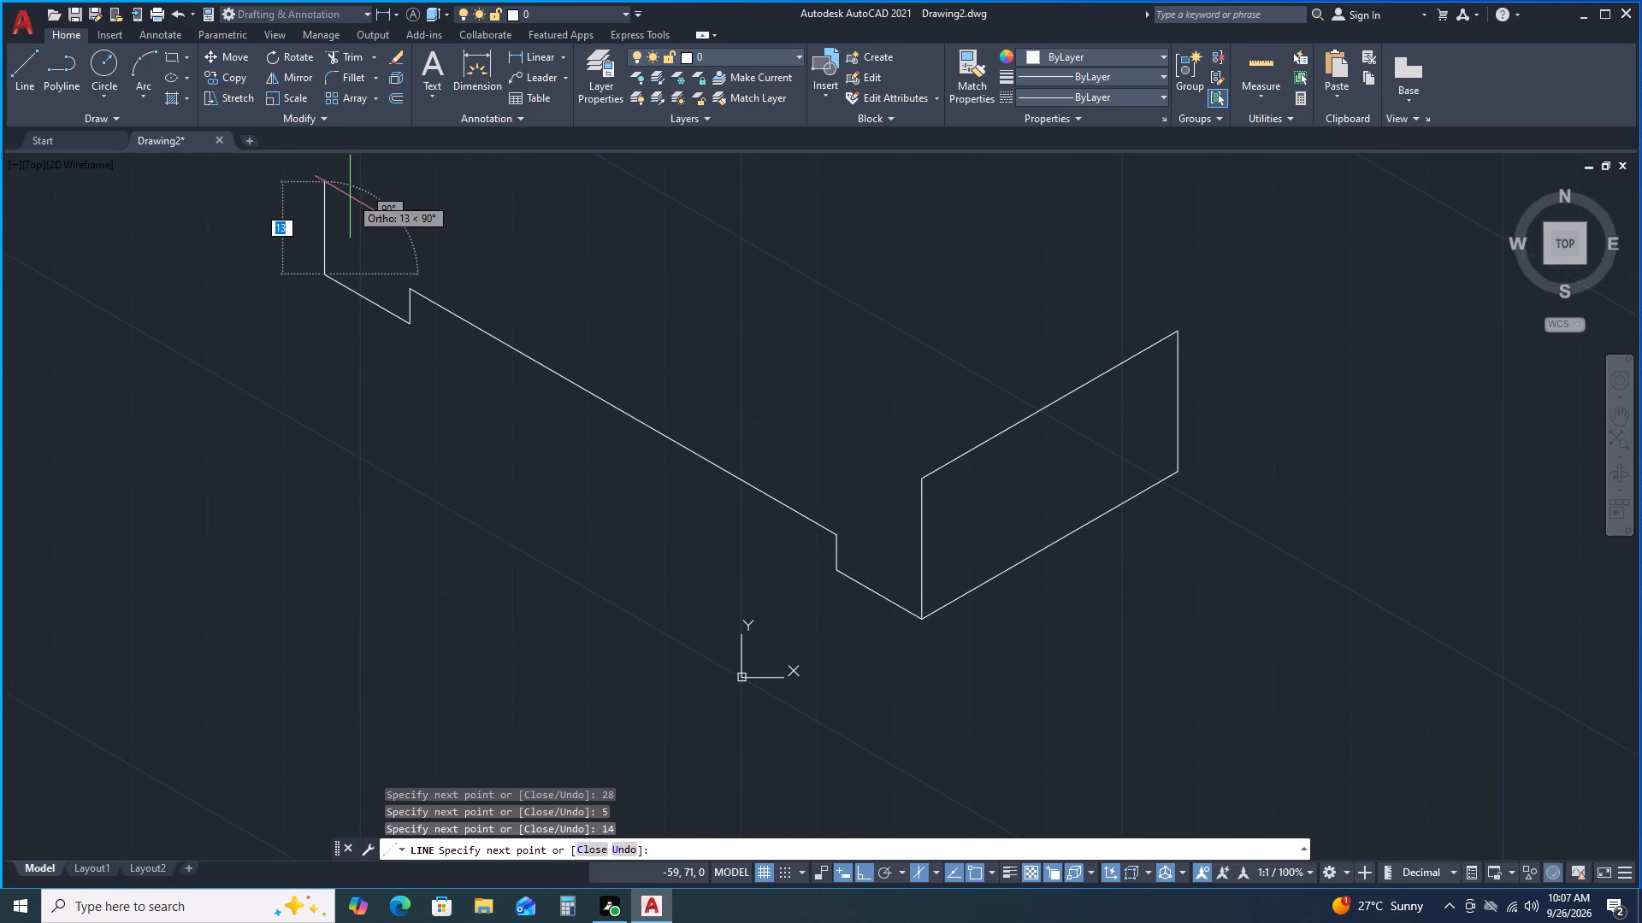
text(20)
key(Return)
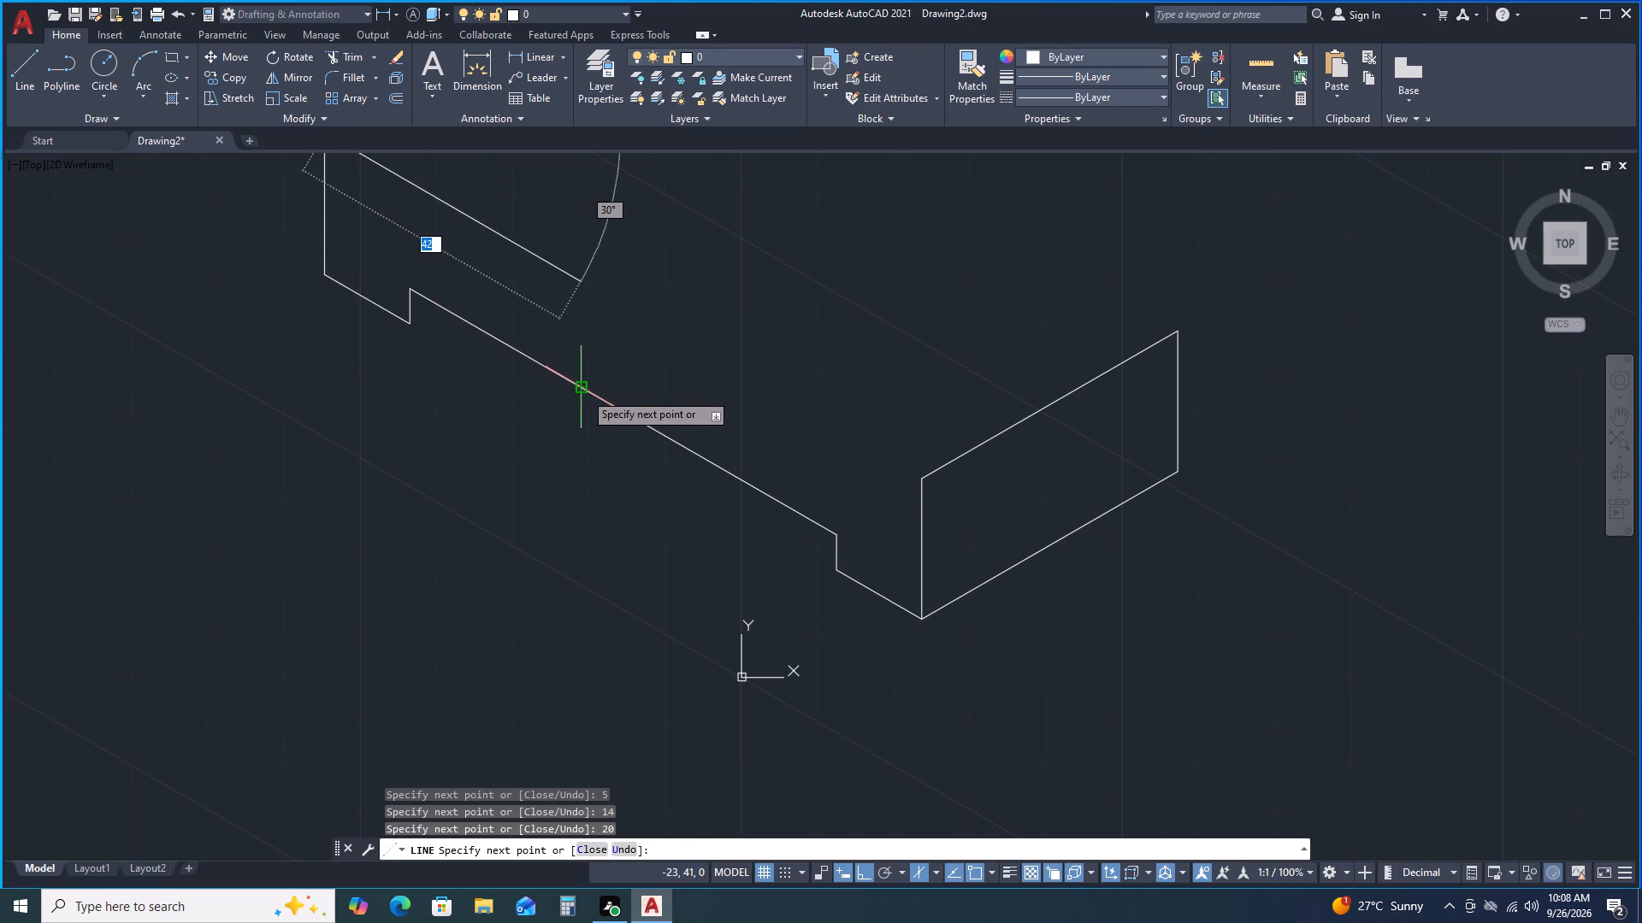
click(579, 281)
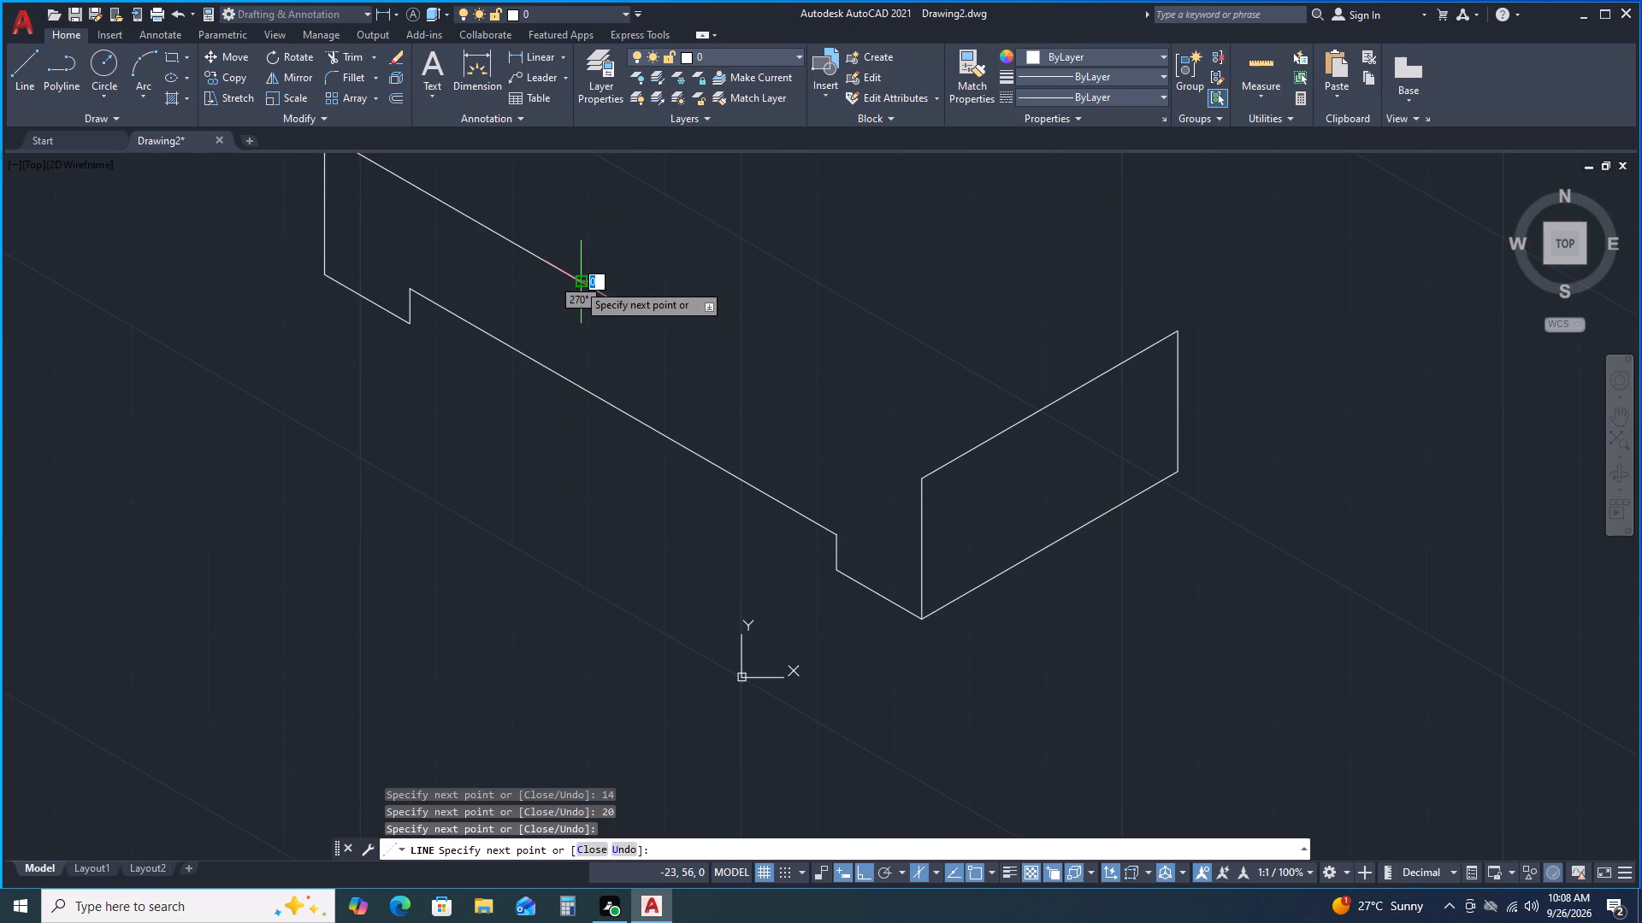
key(space)
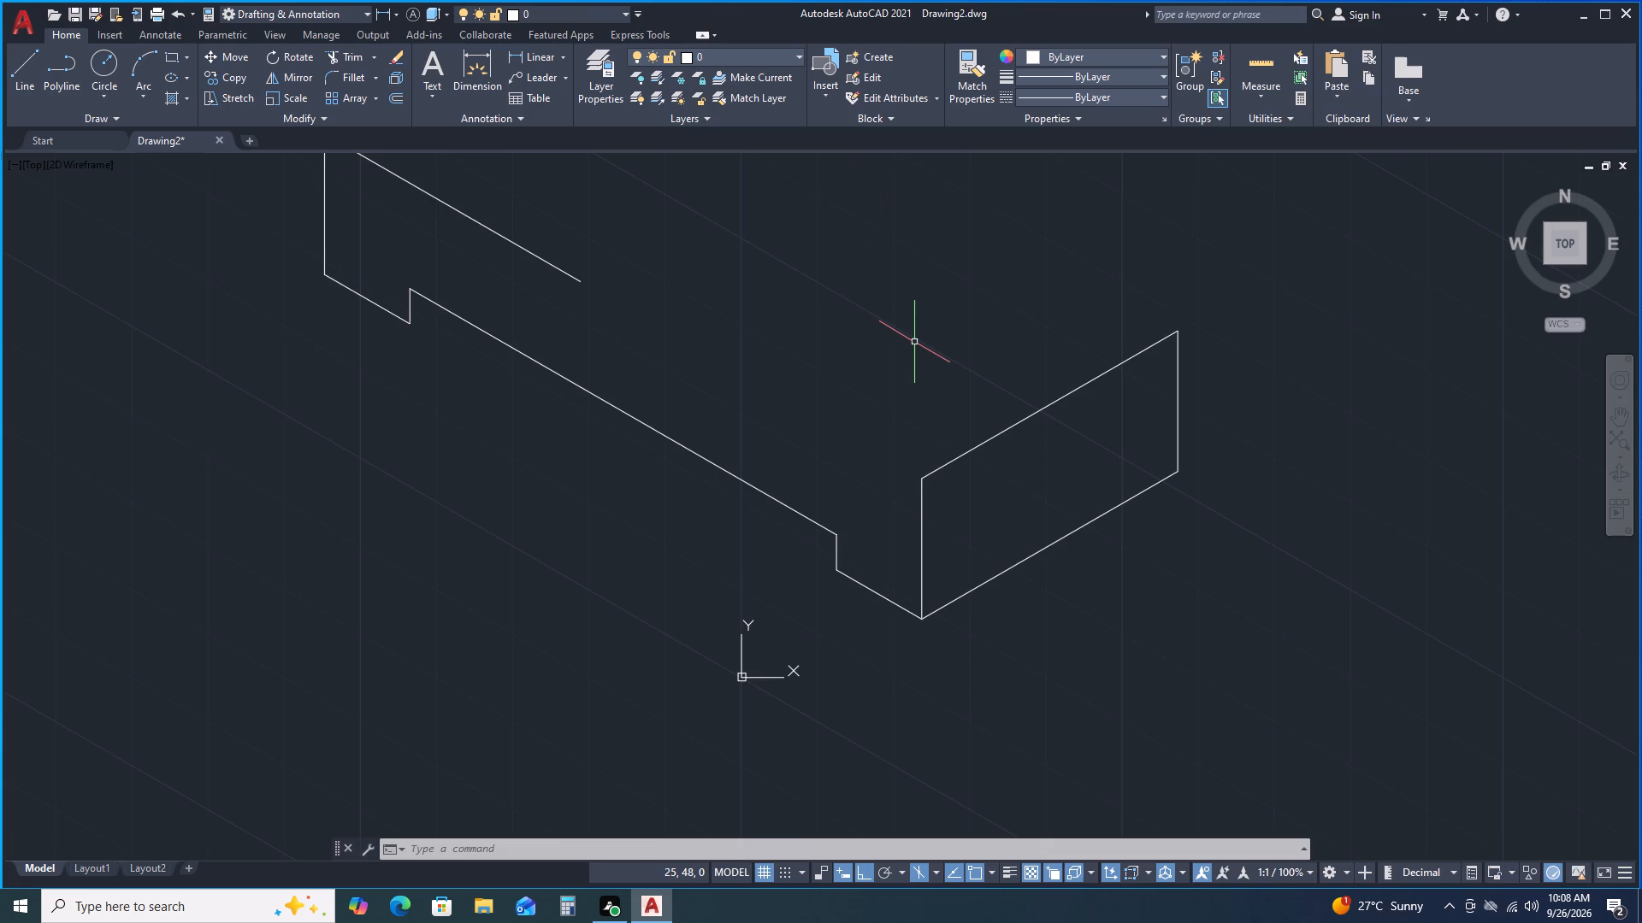
Draw a line about 42 long along 150° from the top front corner shared by both faces.
key(space)
click(917, 479)
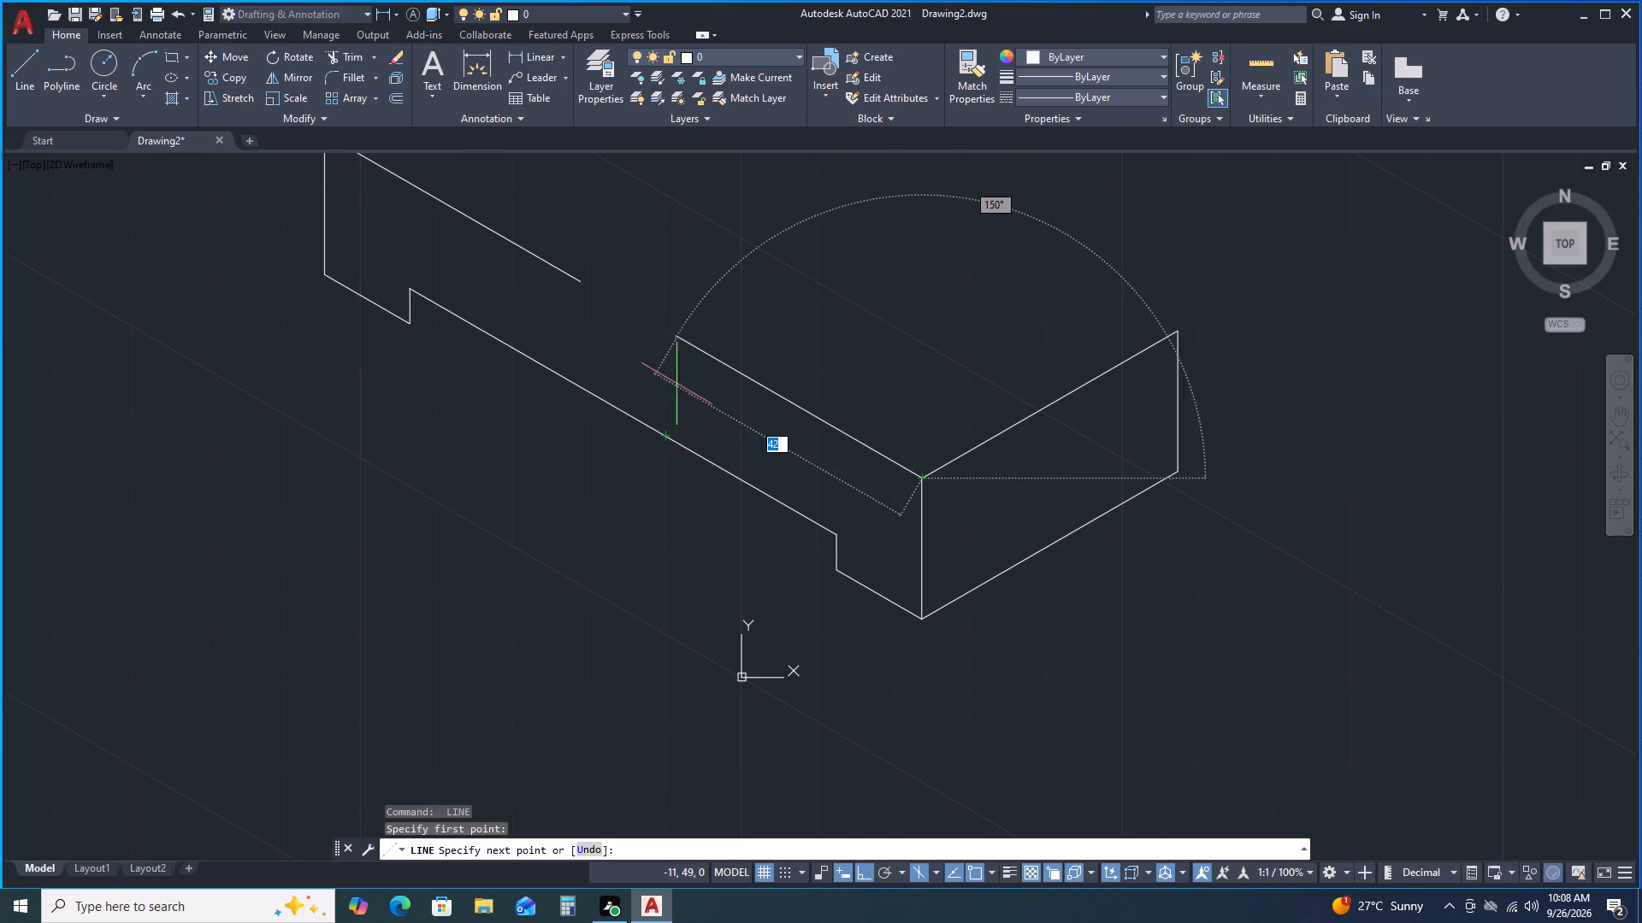
click(667, 330)
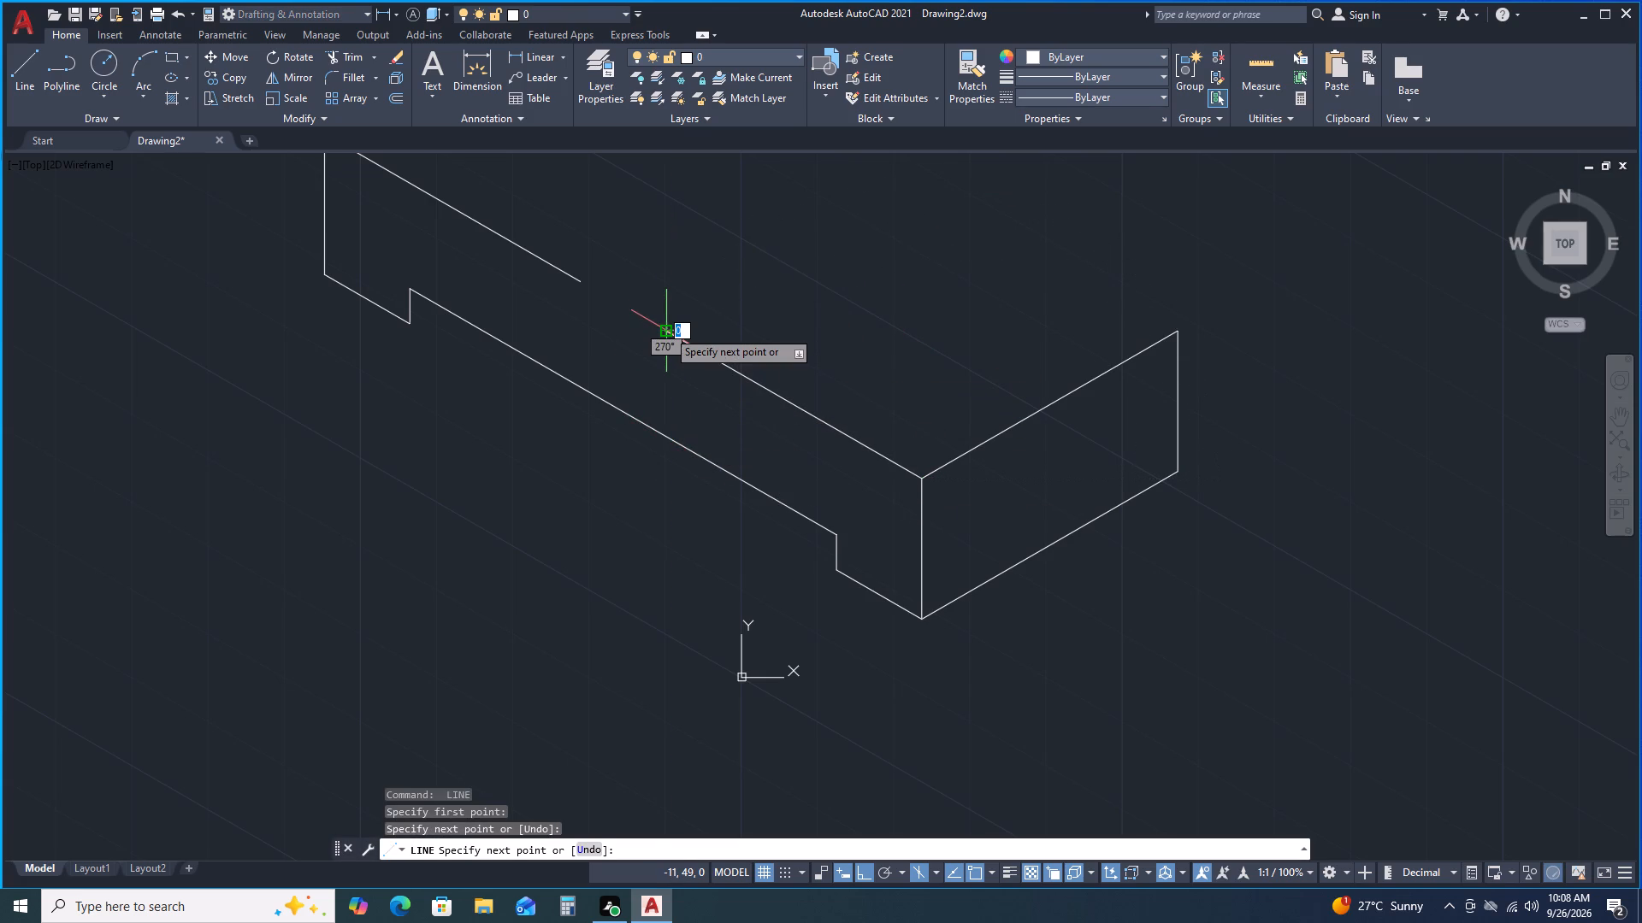
key(space)
Close the top face with lines from the right face's upper back corner: about 42 along 150°, then to the front top edge's free end.
scroll(812, 273, up, 2)
middle_drag(806, 287, 733, 405)
scroll(761, 367, down, 3)
scroll(734, 403, up, 1)
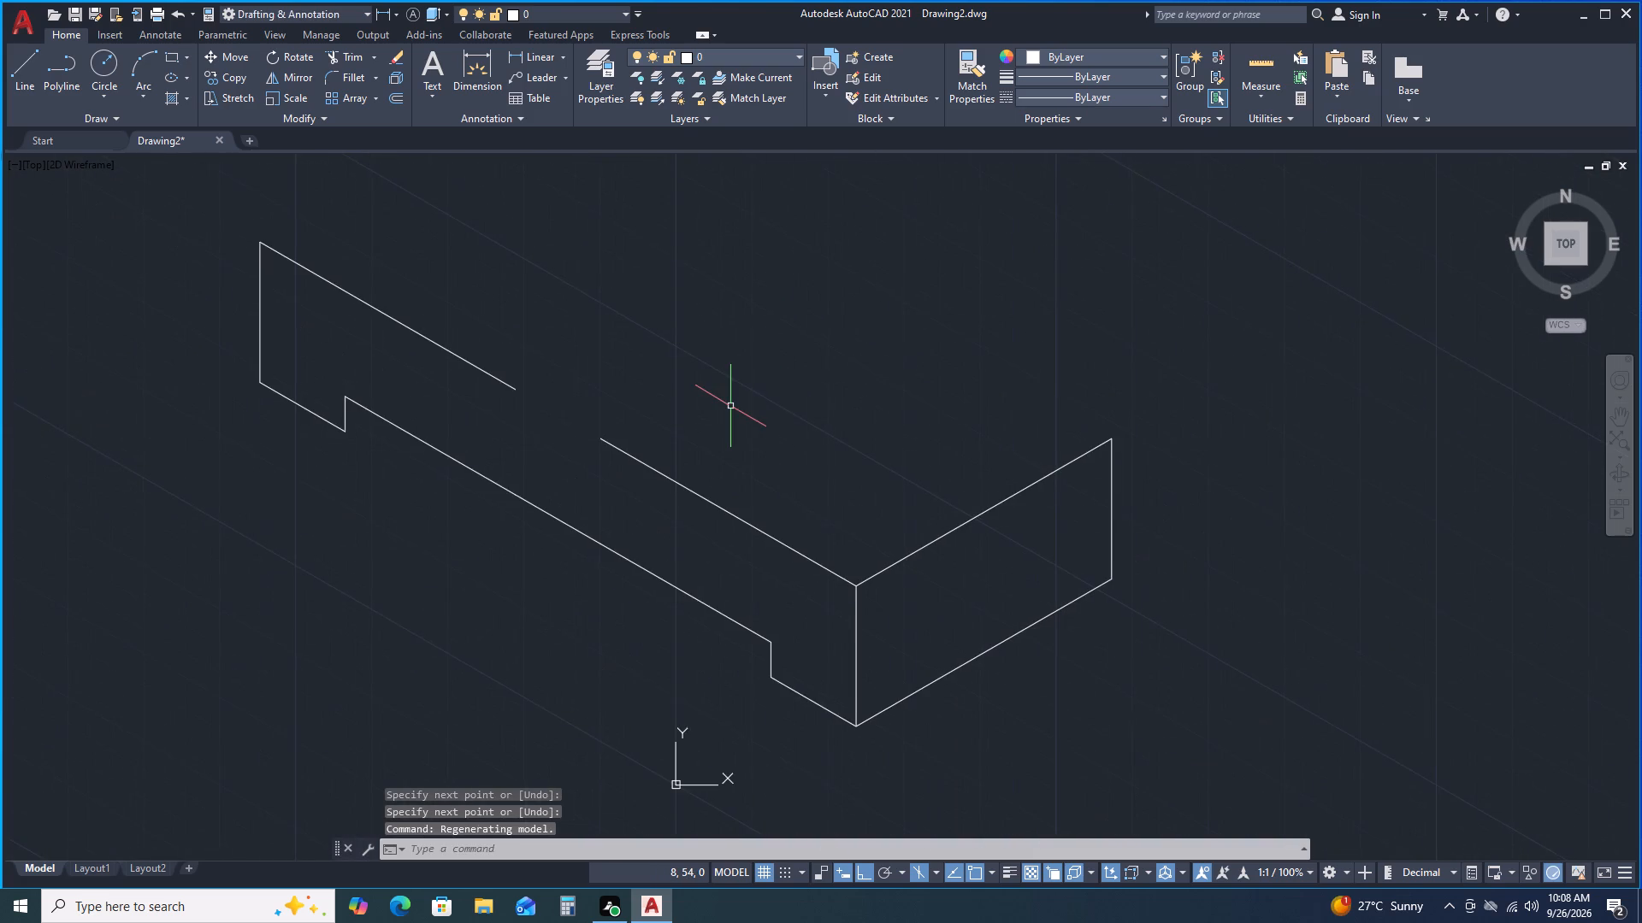
scroll(730, 406, down, 1)
middle_drag(919, 357, 889, 414)
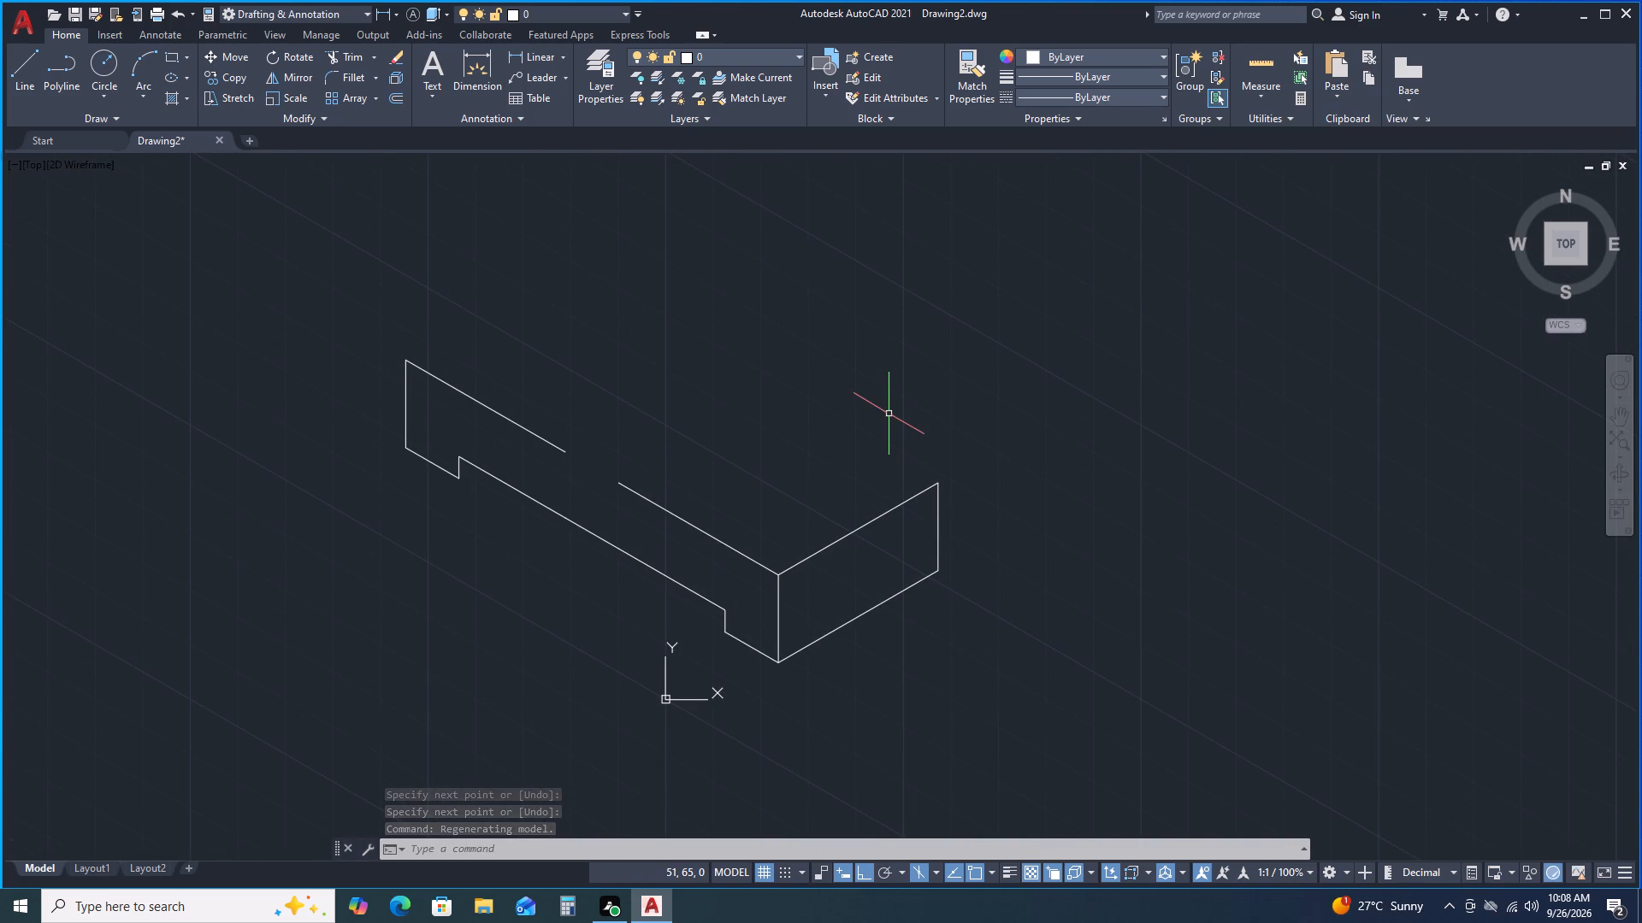
key(space)
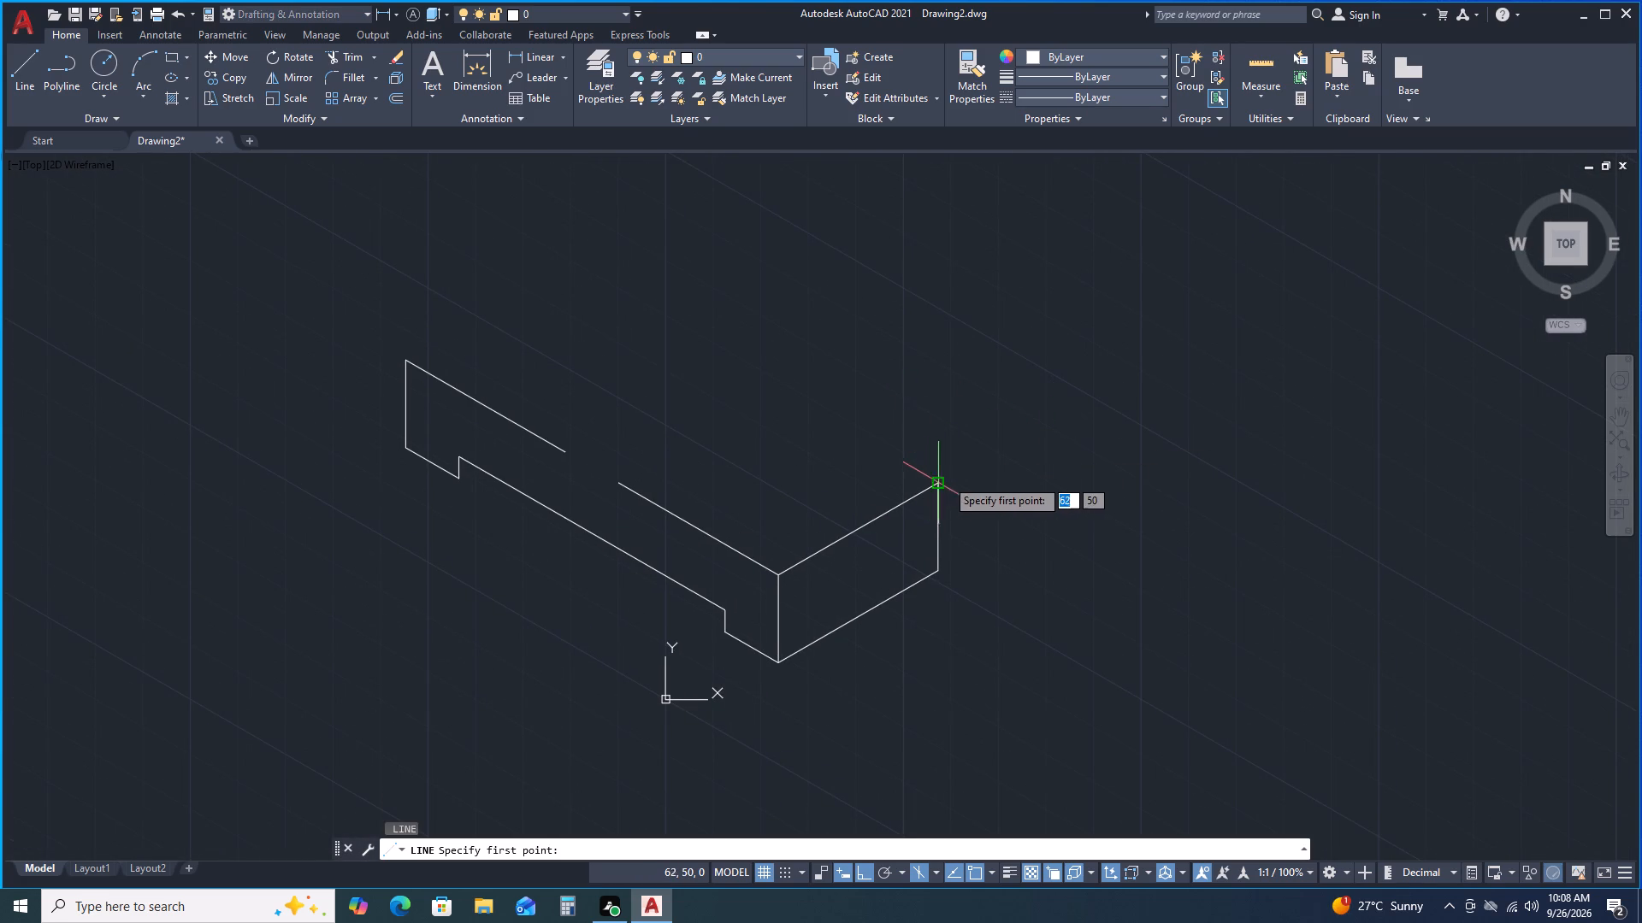
click(940, 481)
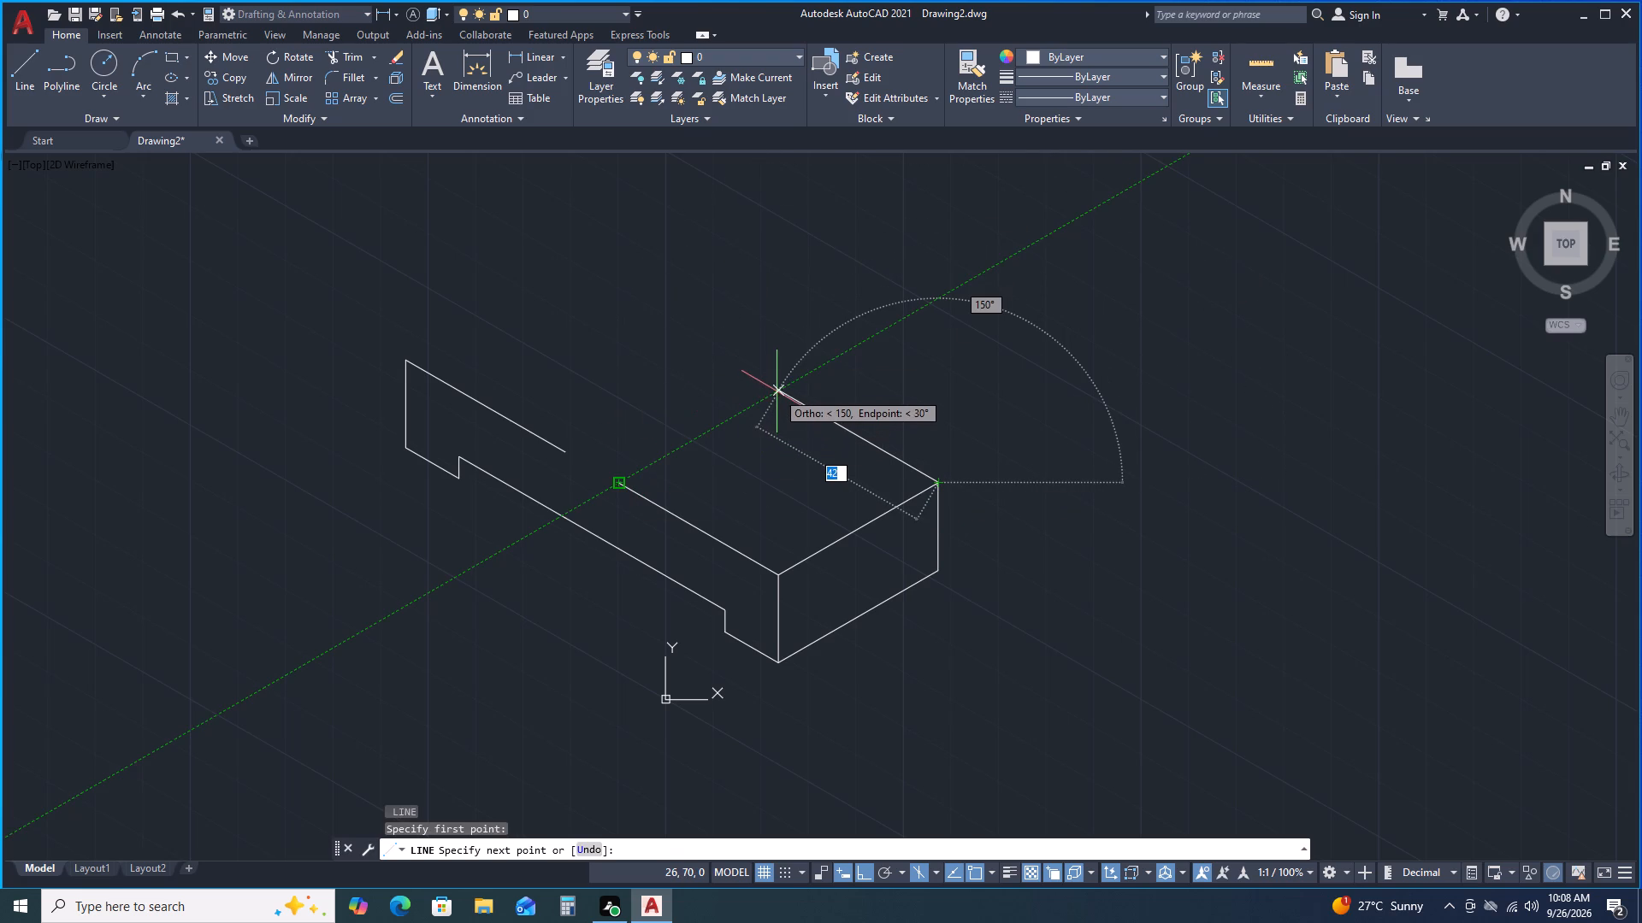
click(778, 390)
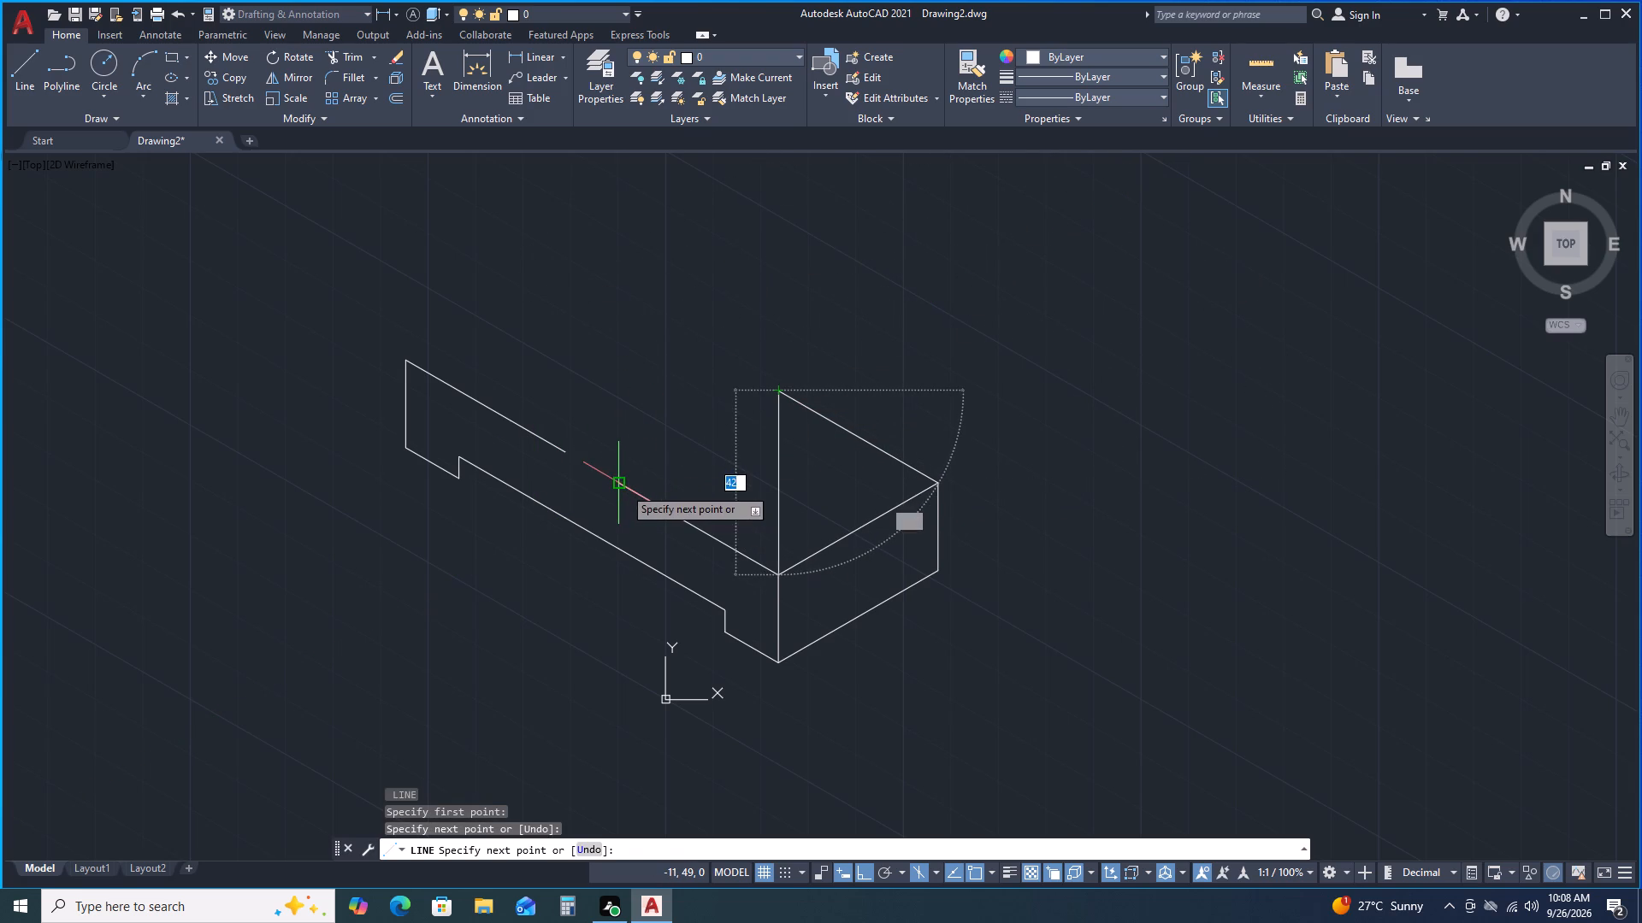
click(623, 487)
key(space)
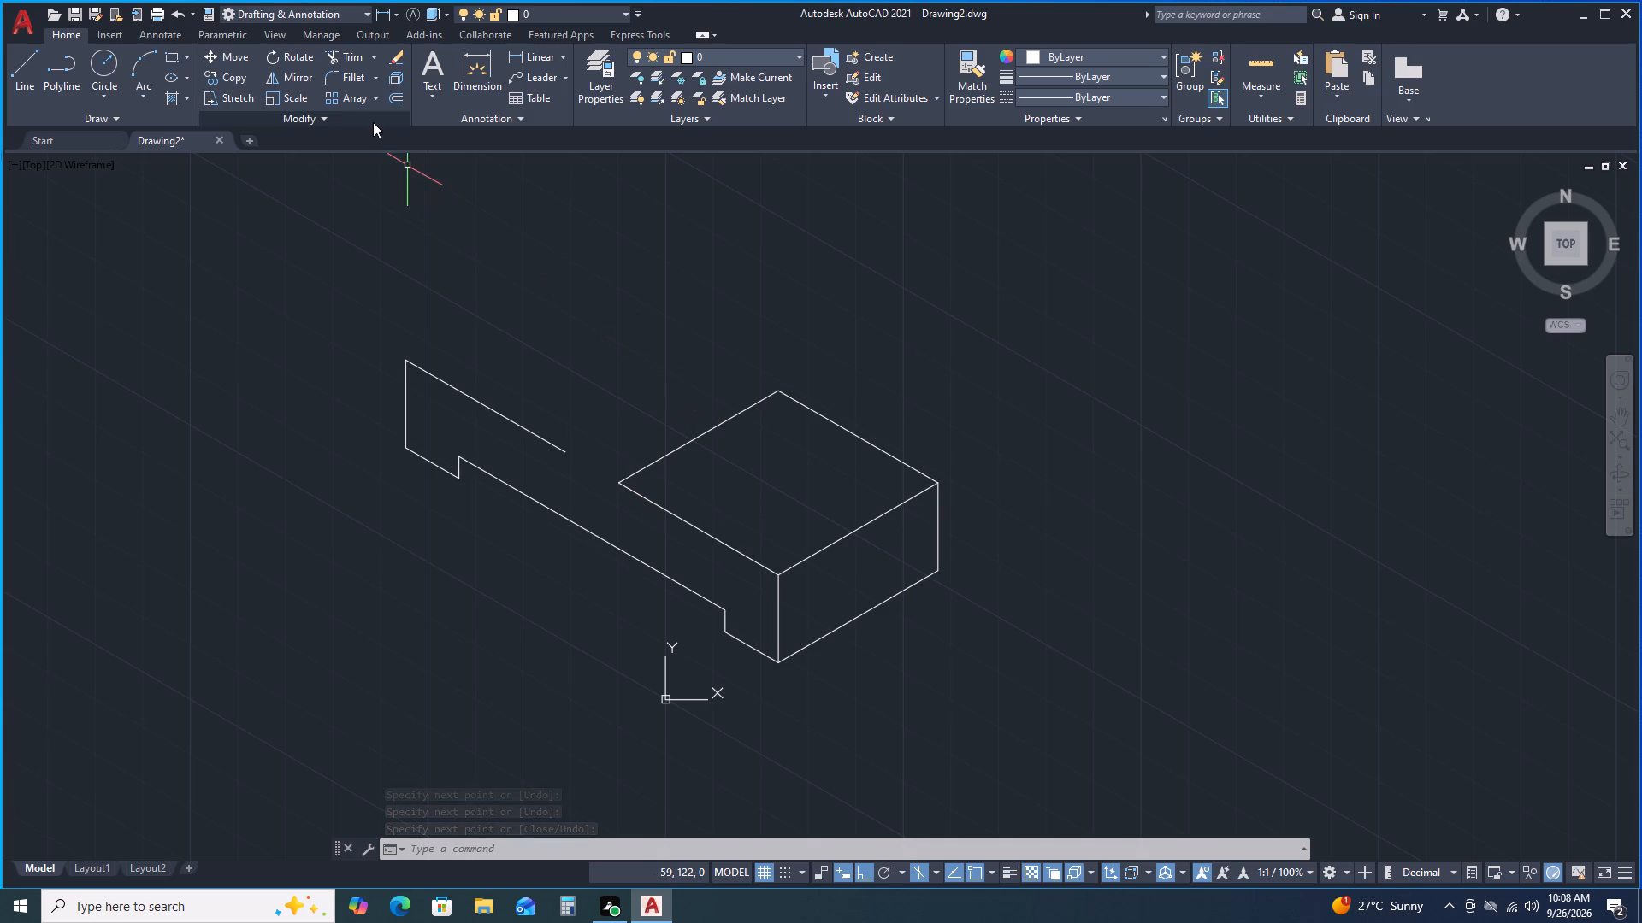
Draw a right-isoplane isocircle of radius 10, centred 21 directly above the midpoint of the top face's back-left edge.
click(187, 81)
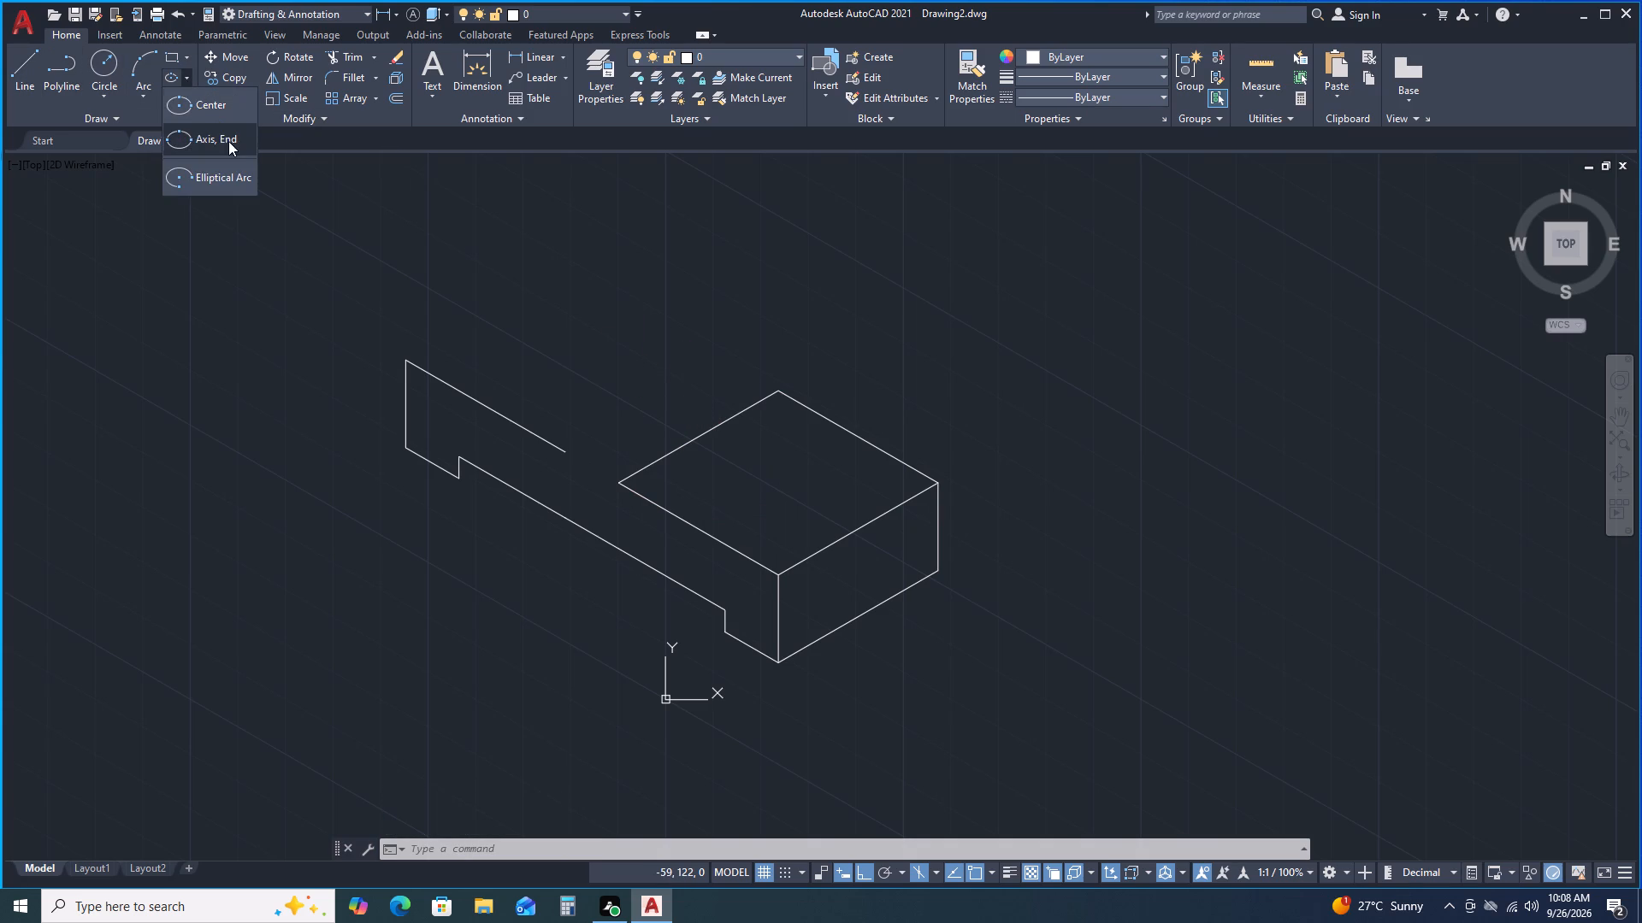
click(233, 146)
click(169, 81)
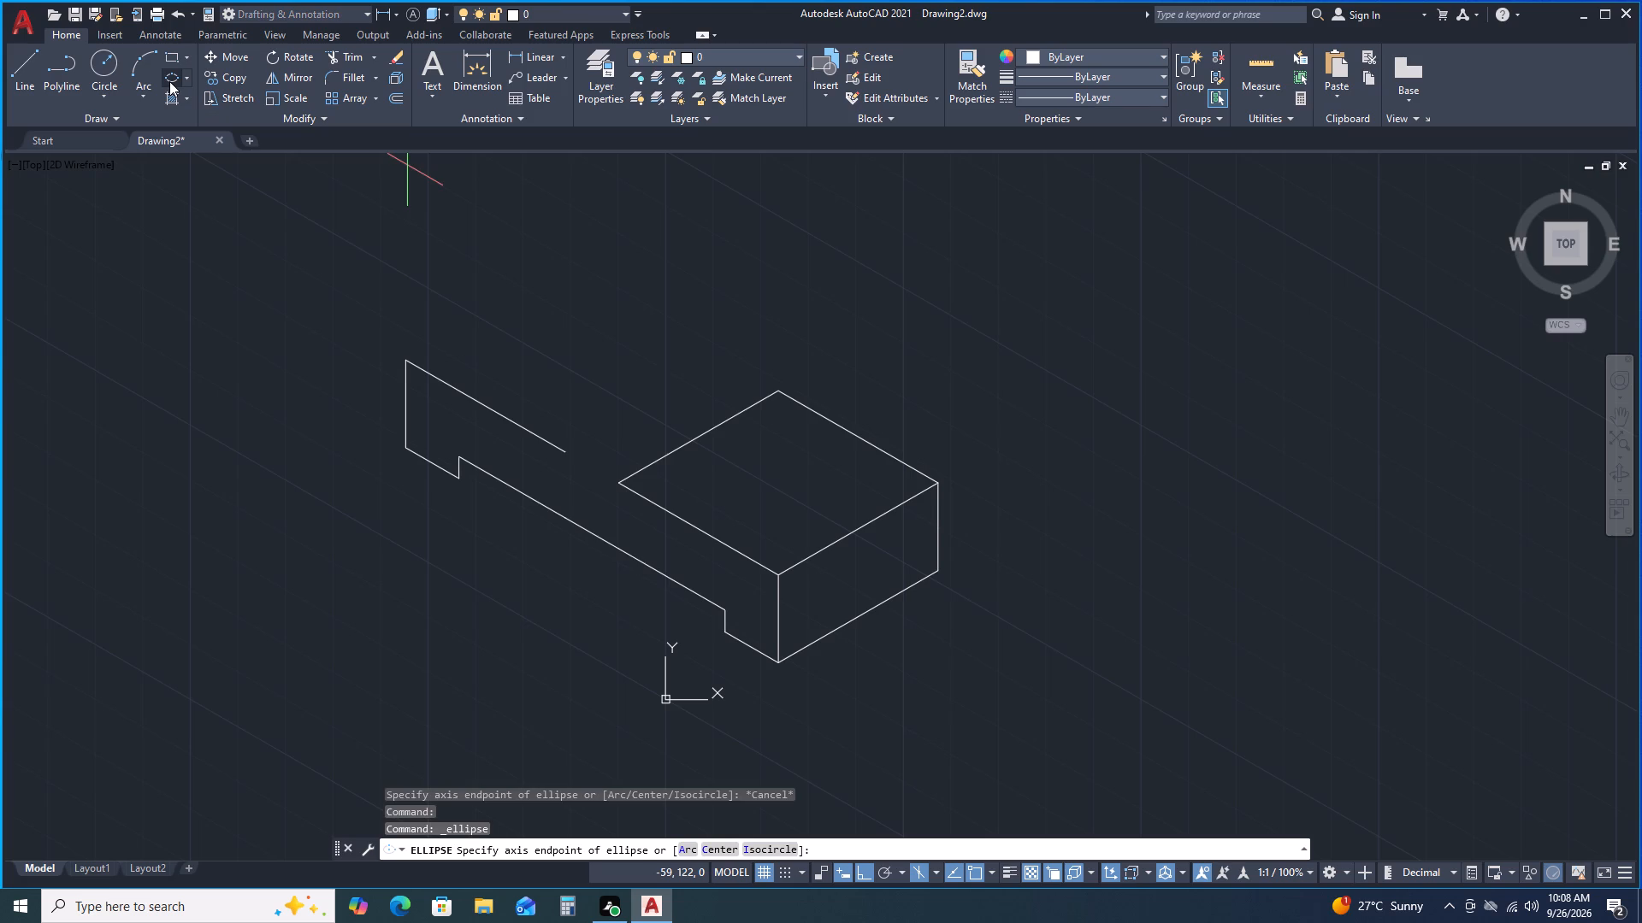
click(761, 844)
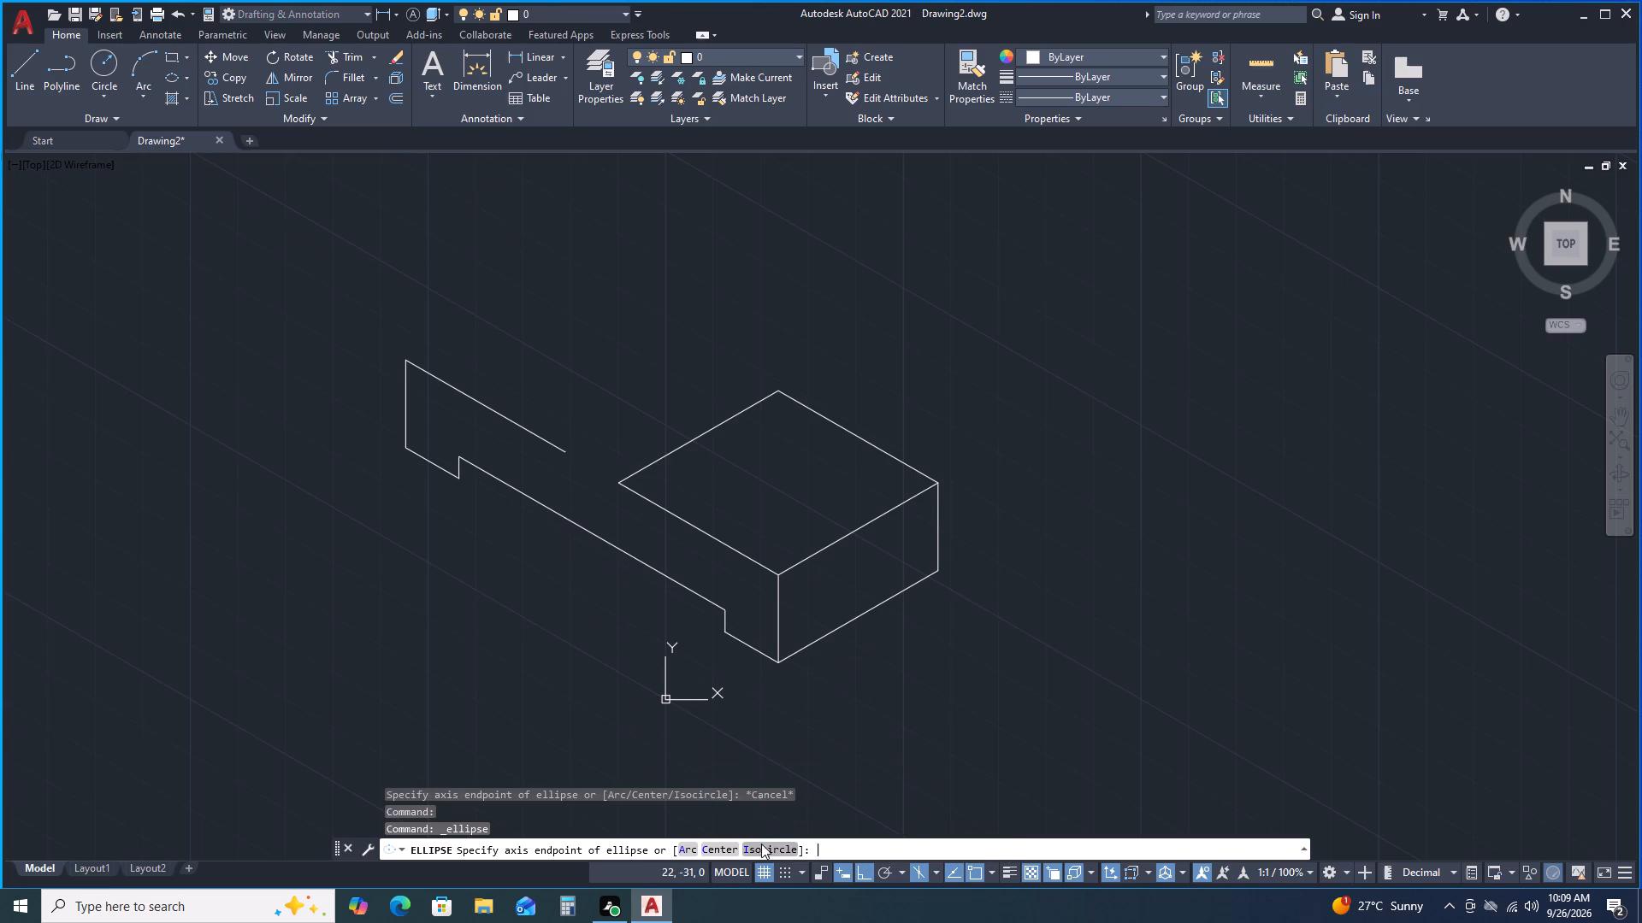
text(tk)
key(Return)
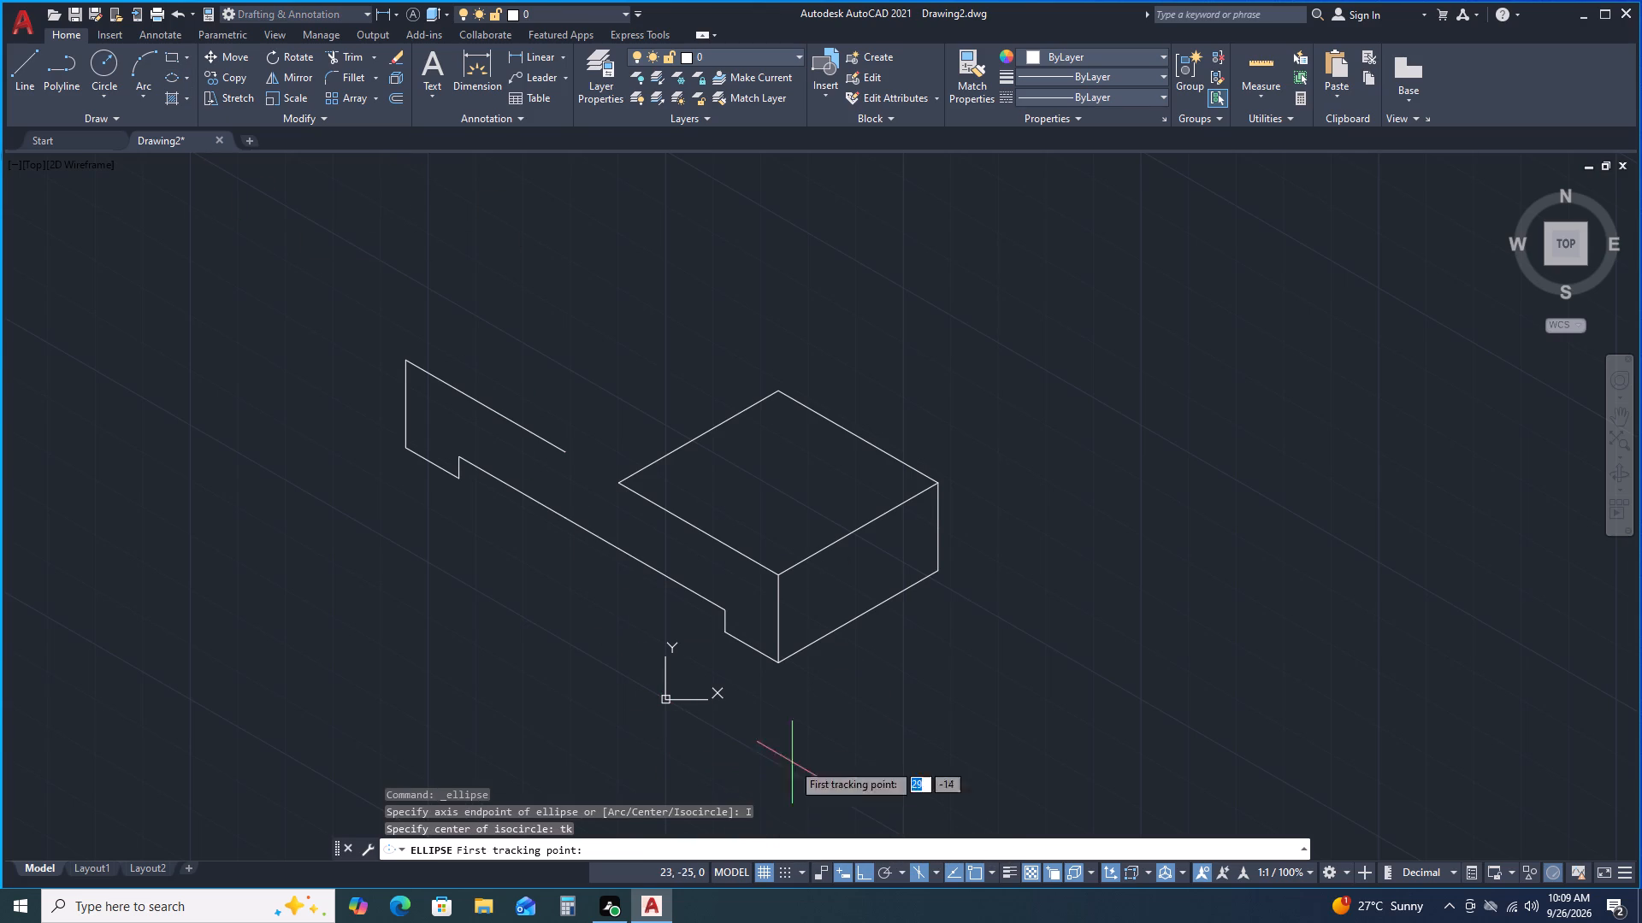
click(700, 432)
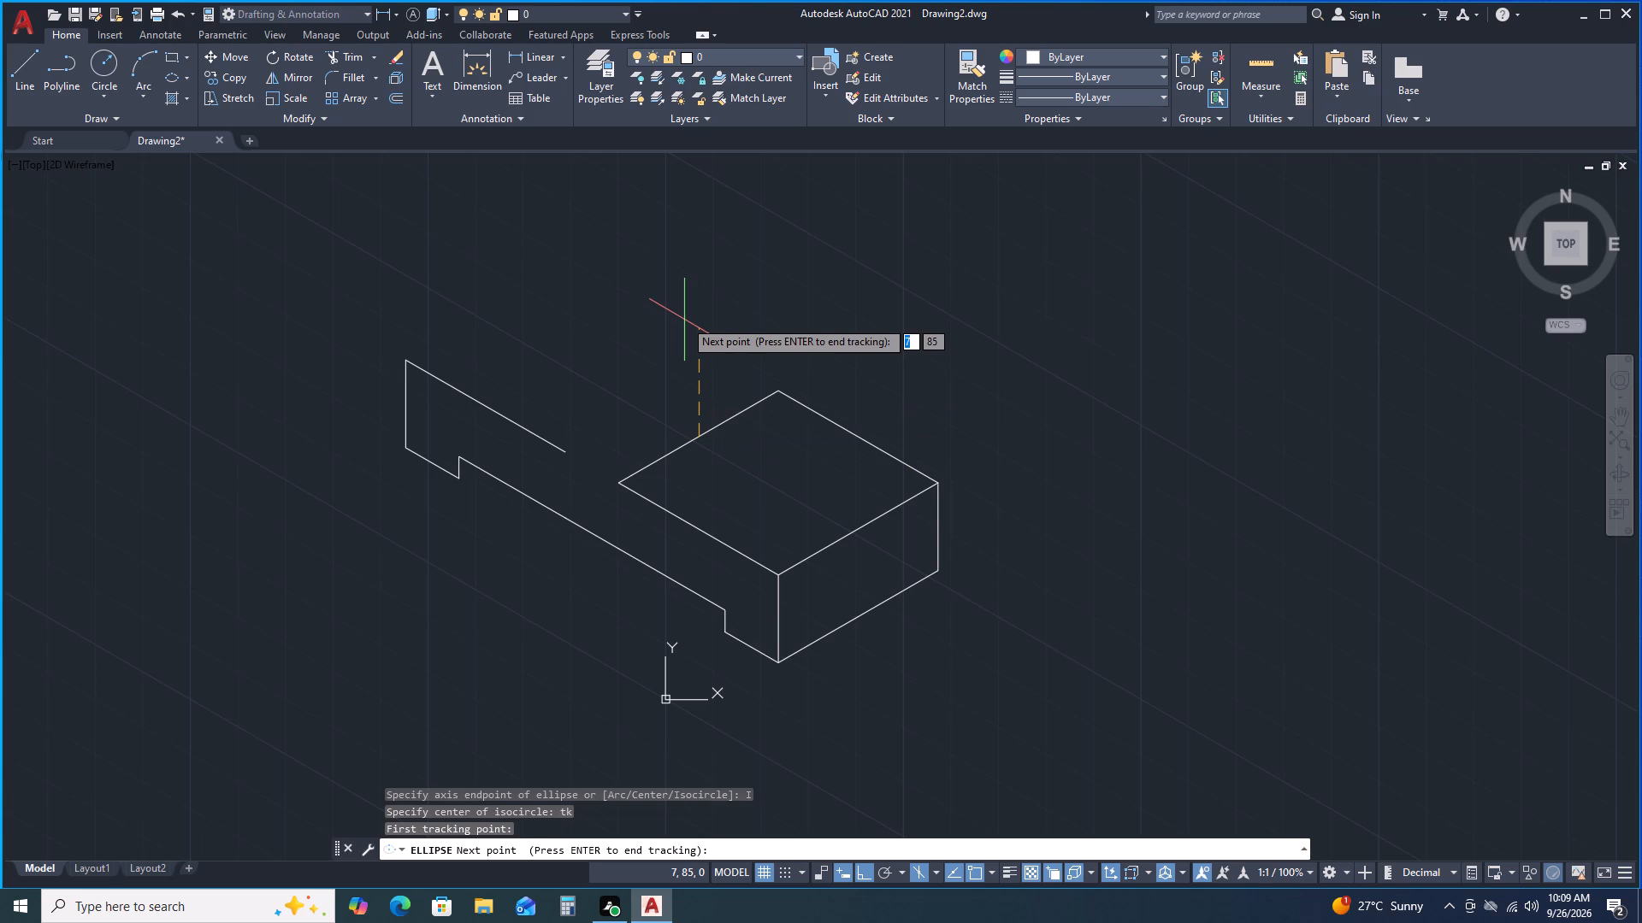
text(21)
key(Return)
key(Return)
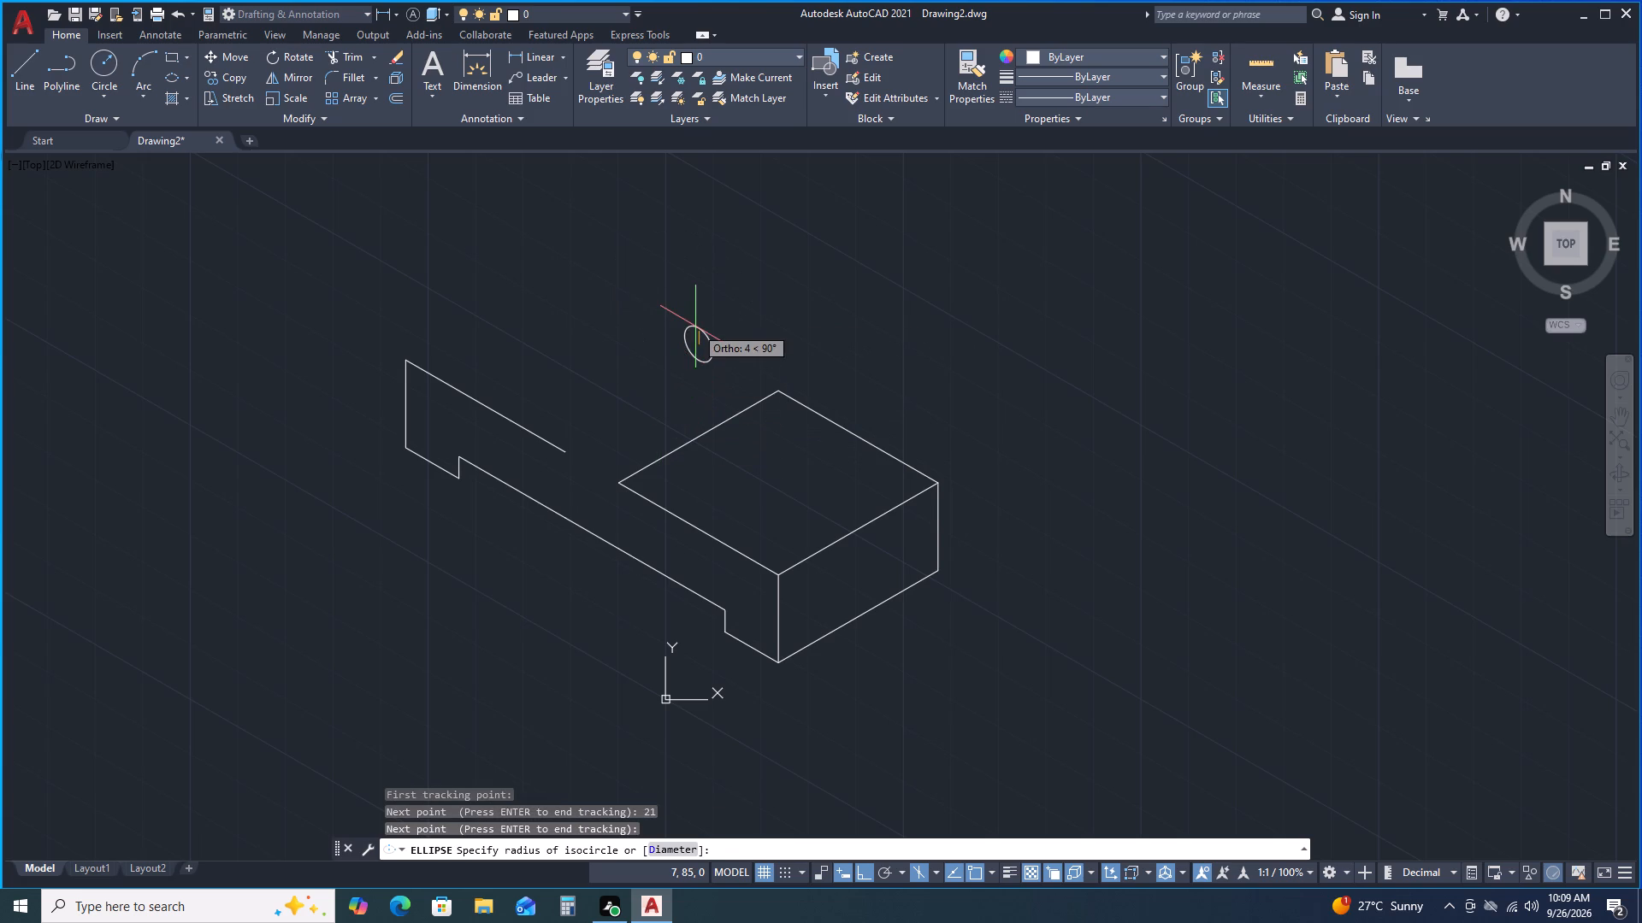
key(F5)
key(F5)
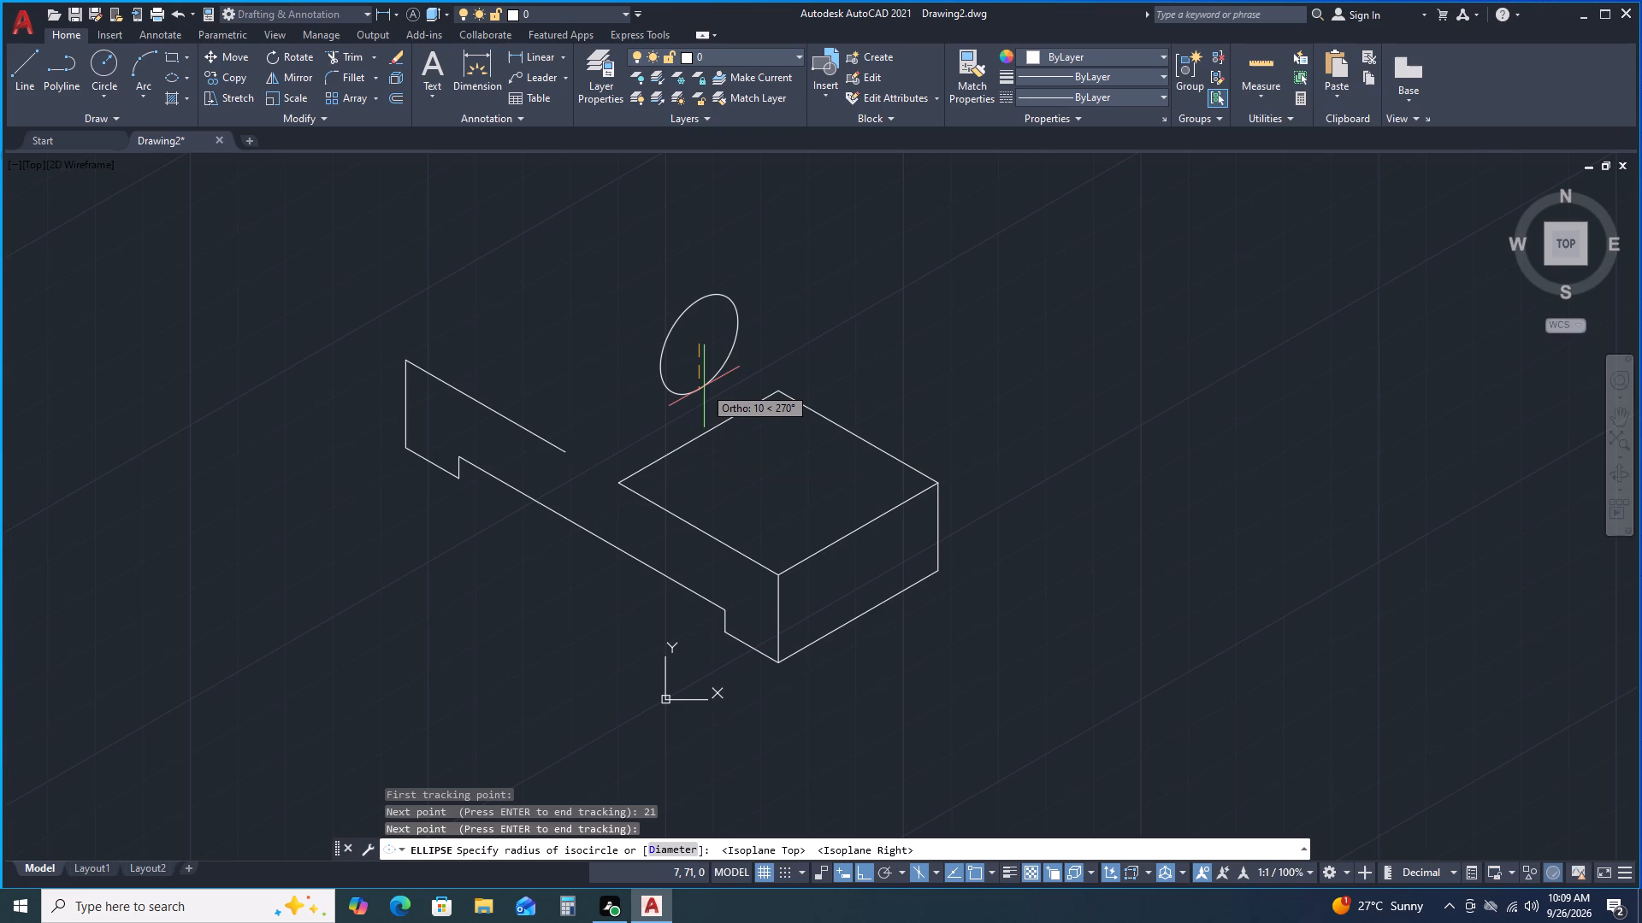
text(10)
key(Return)
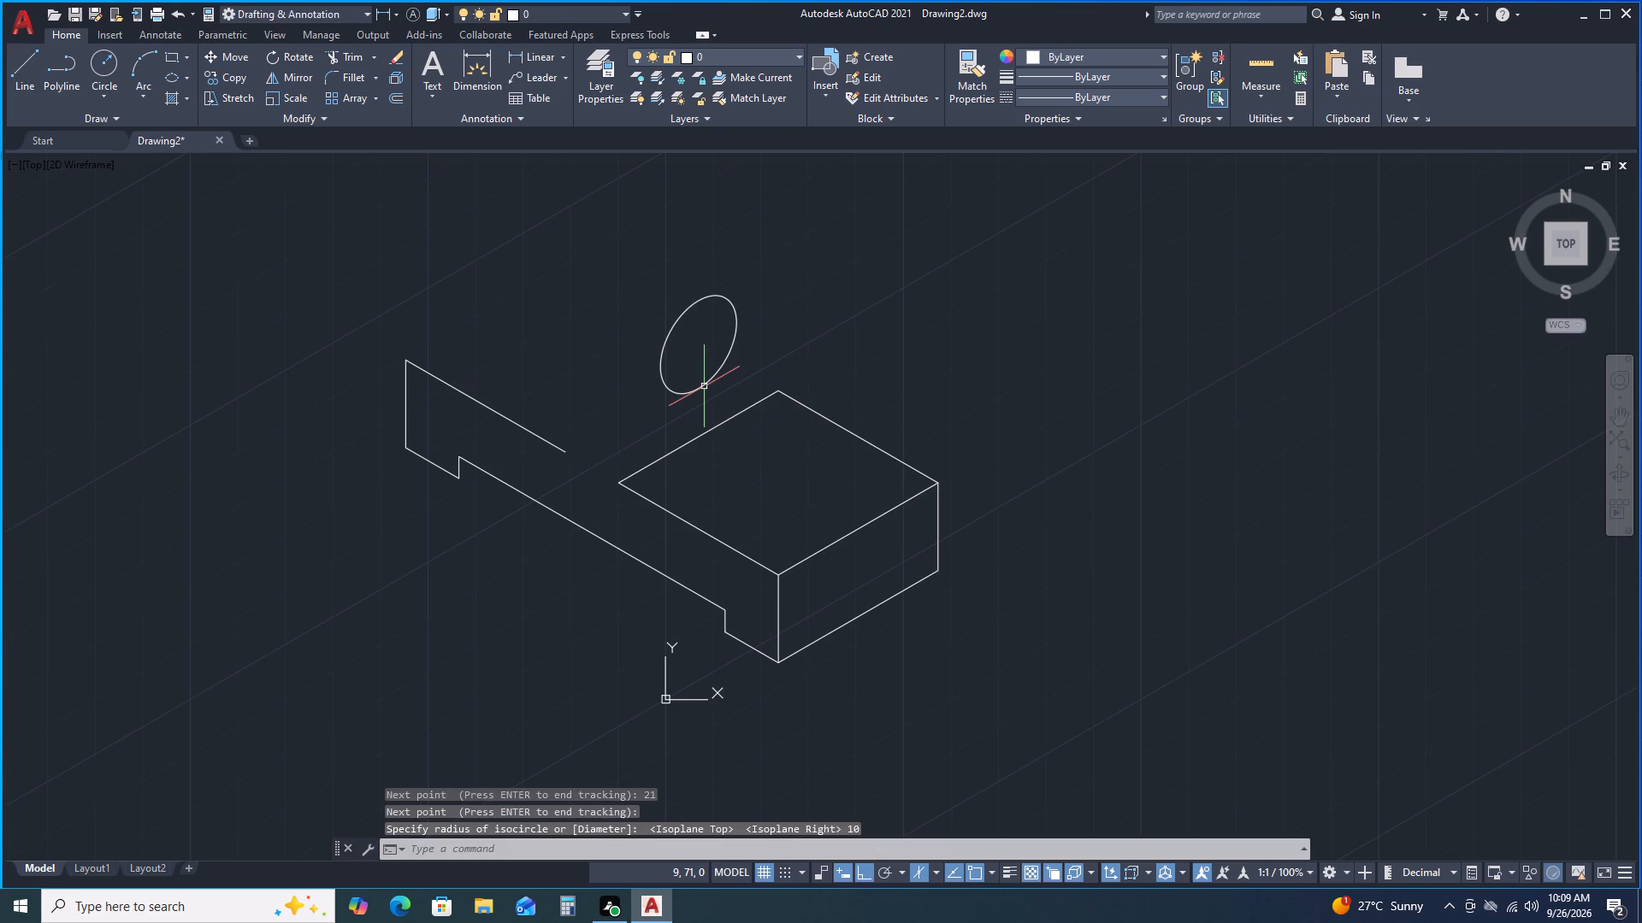
Draw a concentric right-isoplane isocircle of radius 21 around the radius 10 isocircle.
key(space)
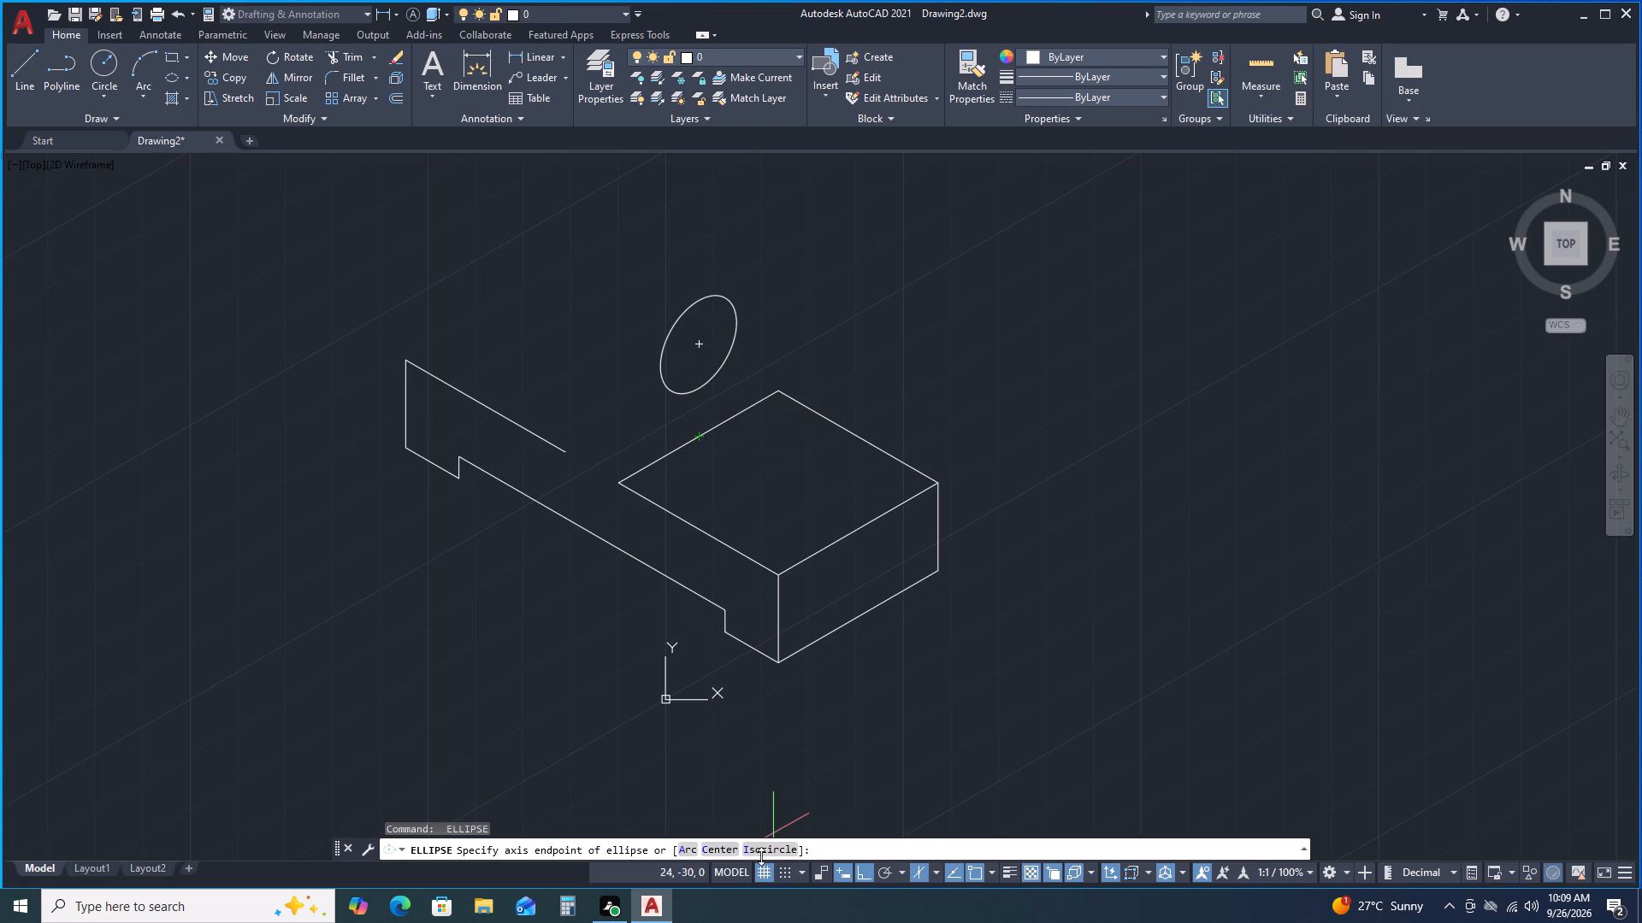
click(761, 856)
click(761, 852)
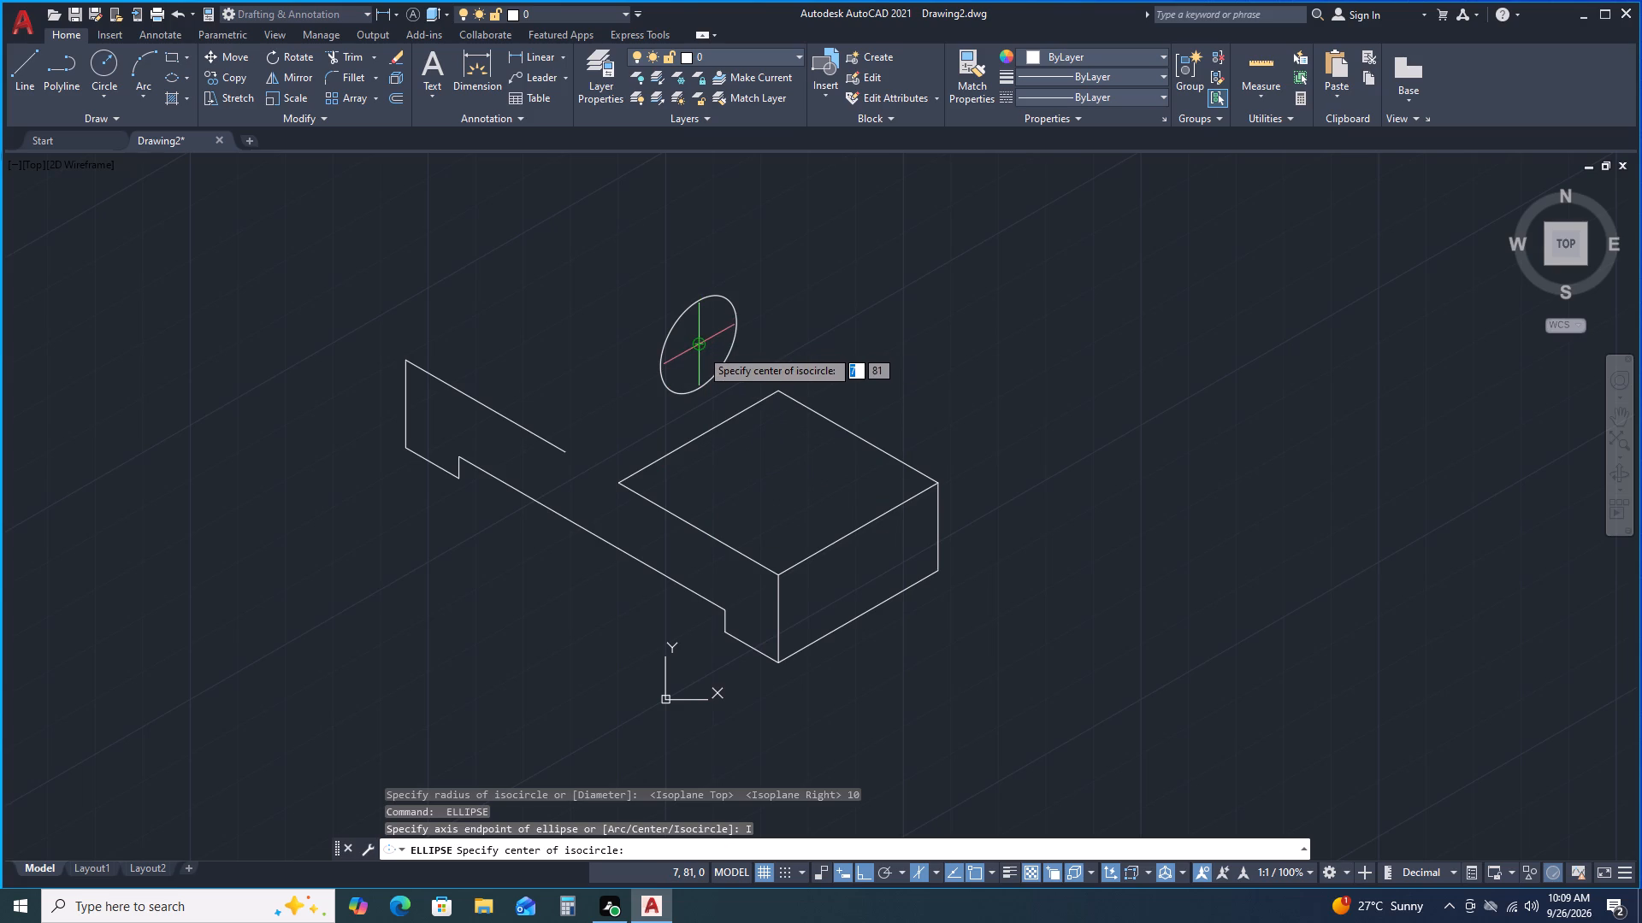
click(700, 349)
text(21)
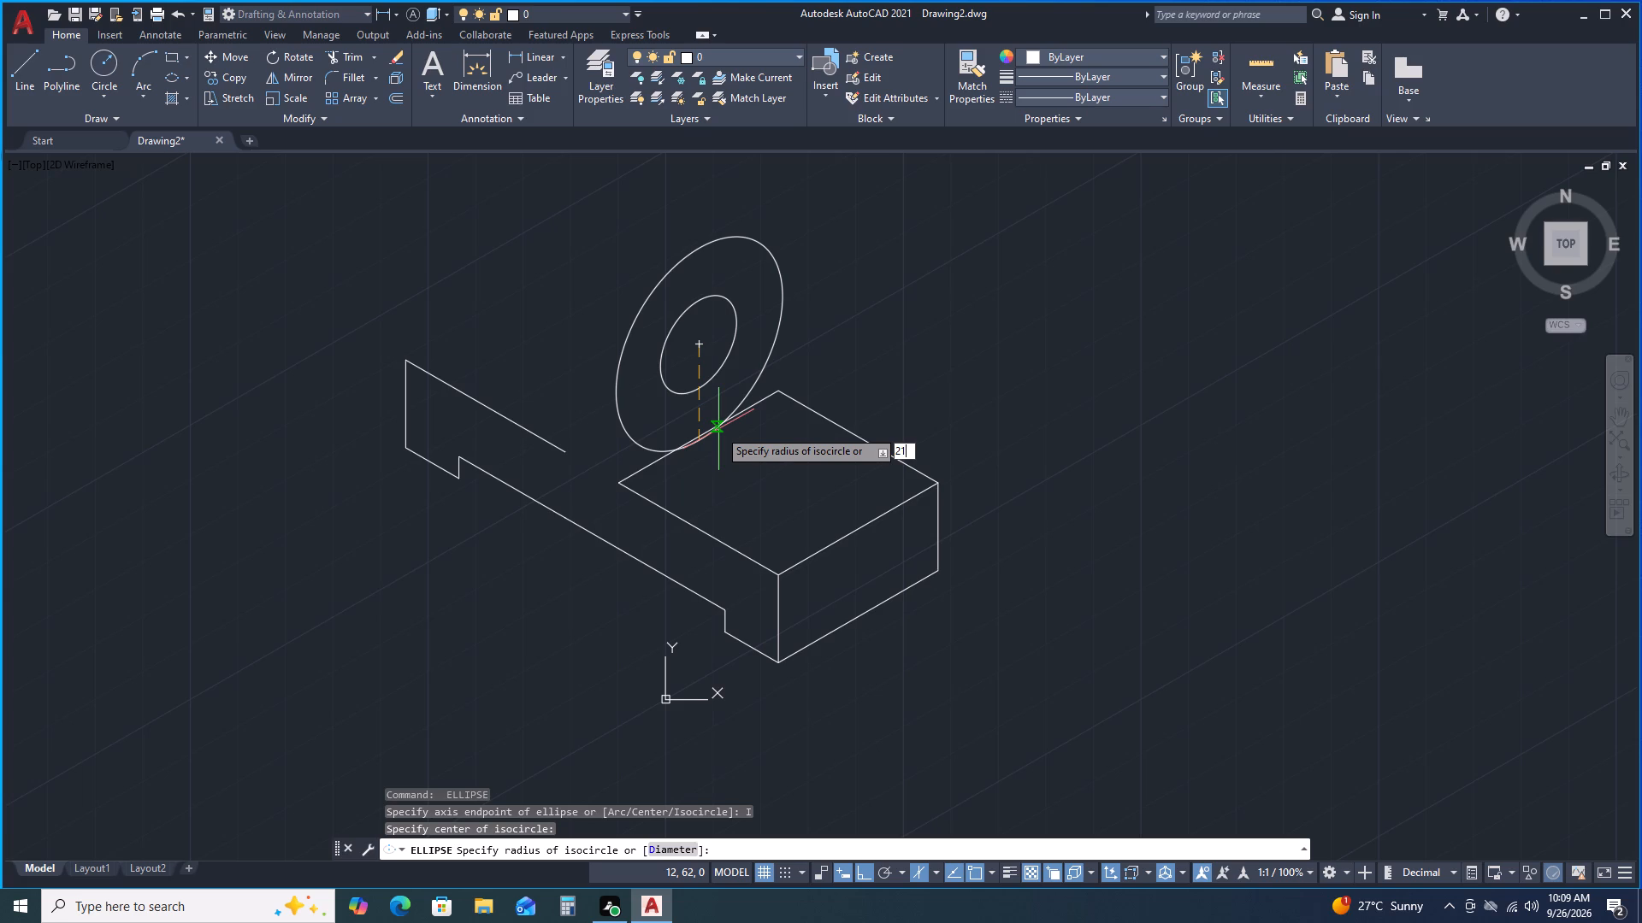
key(Return)
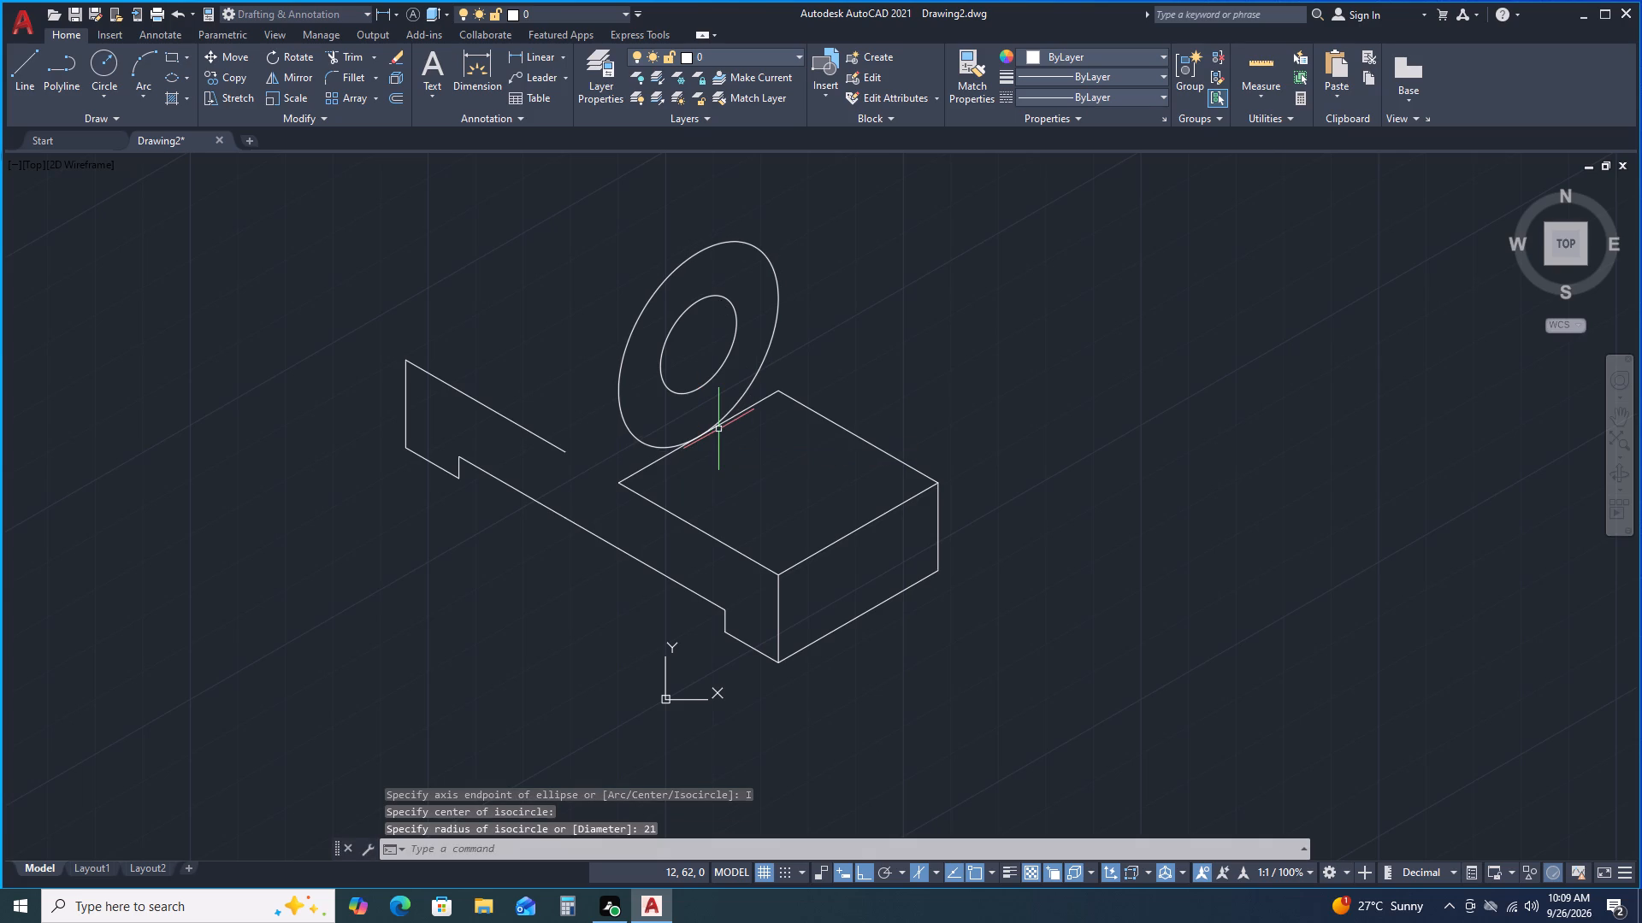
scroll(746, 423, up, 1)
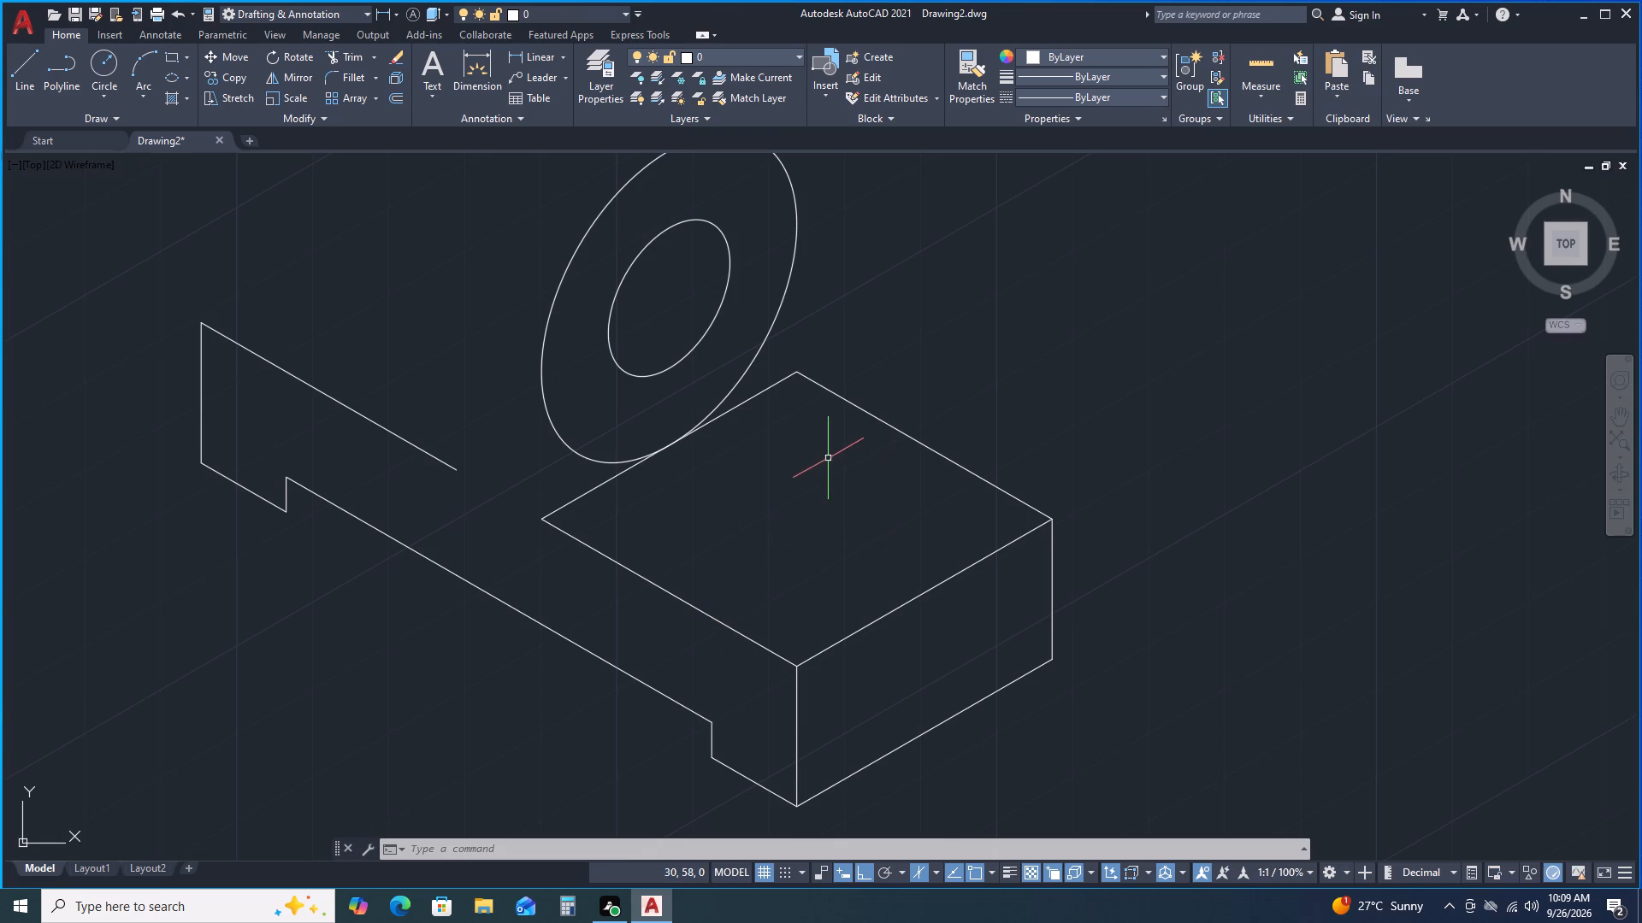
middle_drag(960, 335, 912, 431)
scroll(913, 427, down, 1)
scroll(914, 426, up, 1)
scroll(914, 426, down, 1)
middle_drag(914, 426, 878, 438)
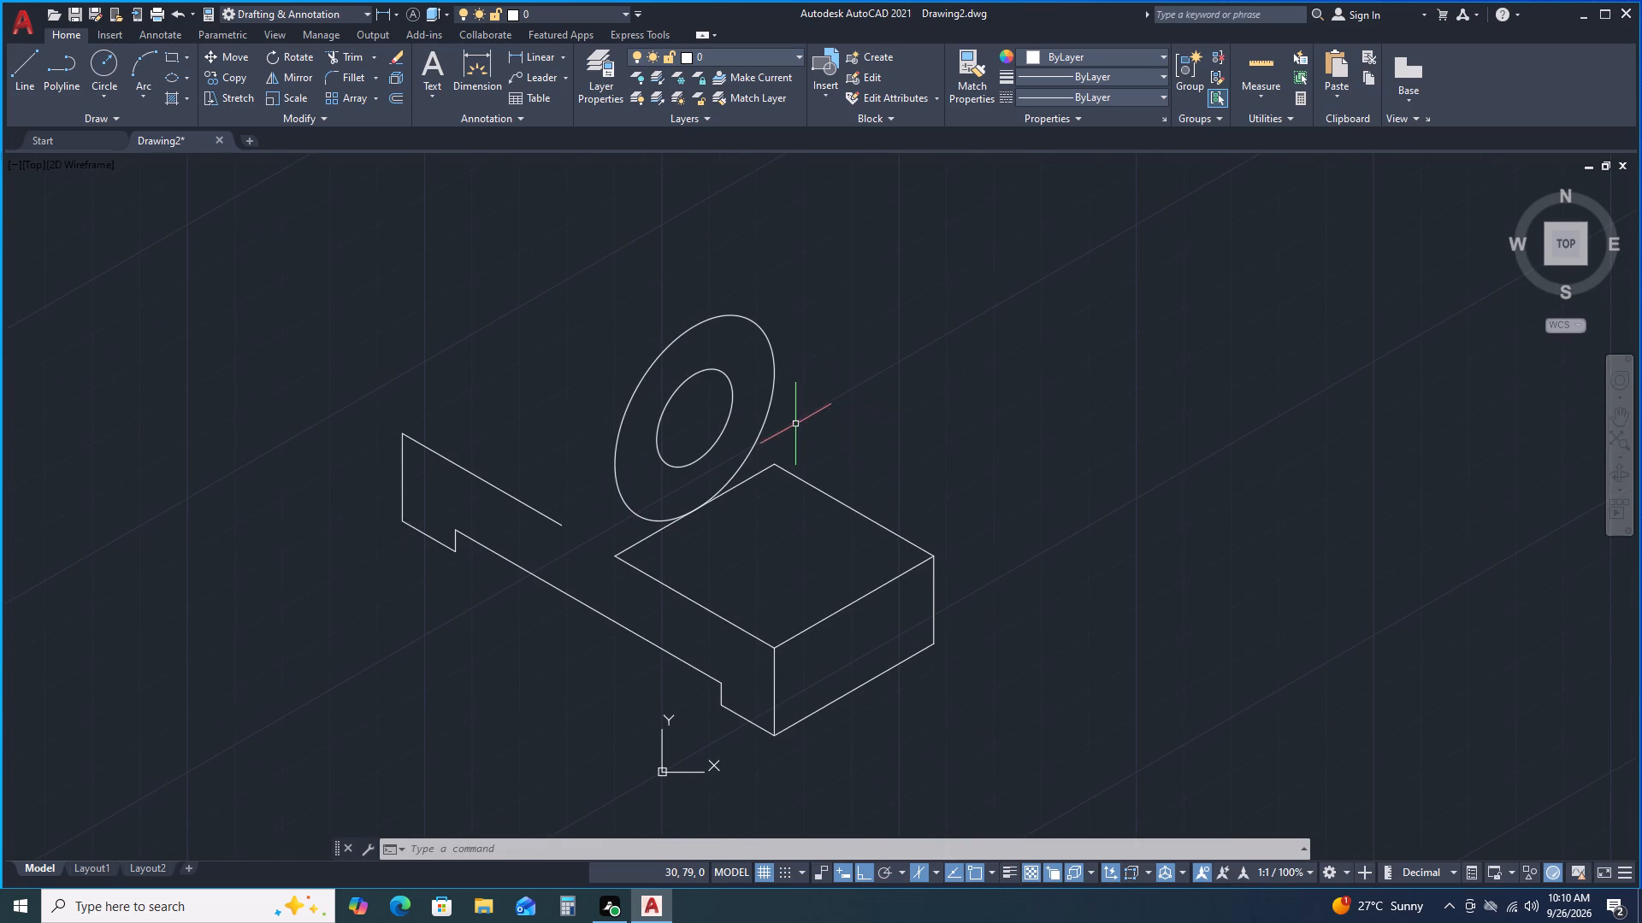
Copy the large isocircle 14 along 150°, using its centre as the base point.
scroll(795, 424, up, 1)
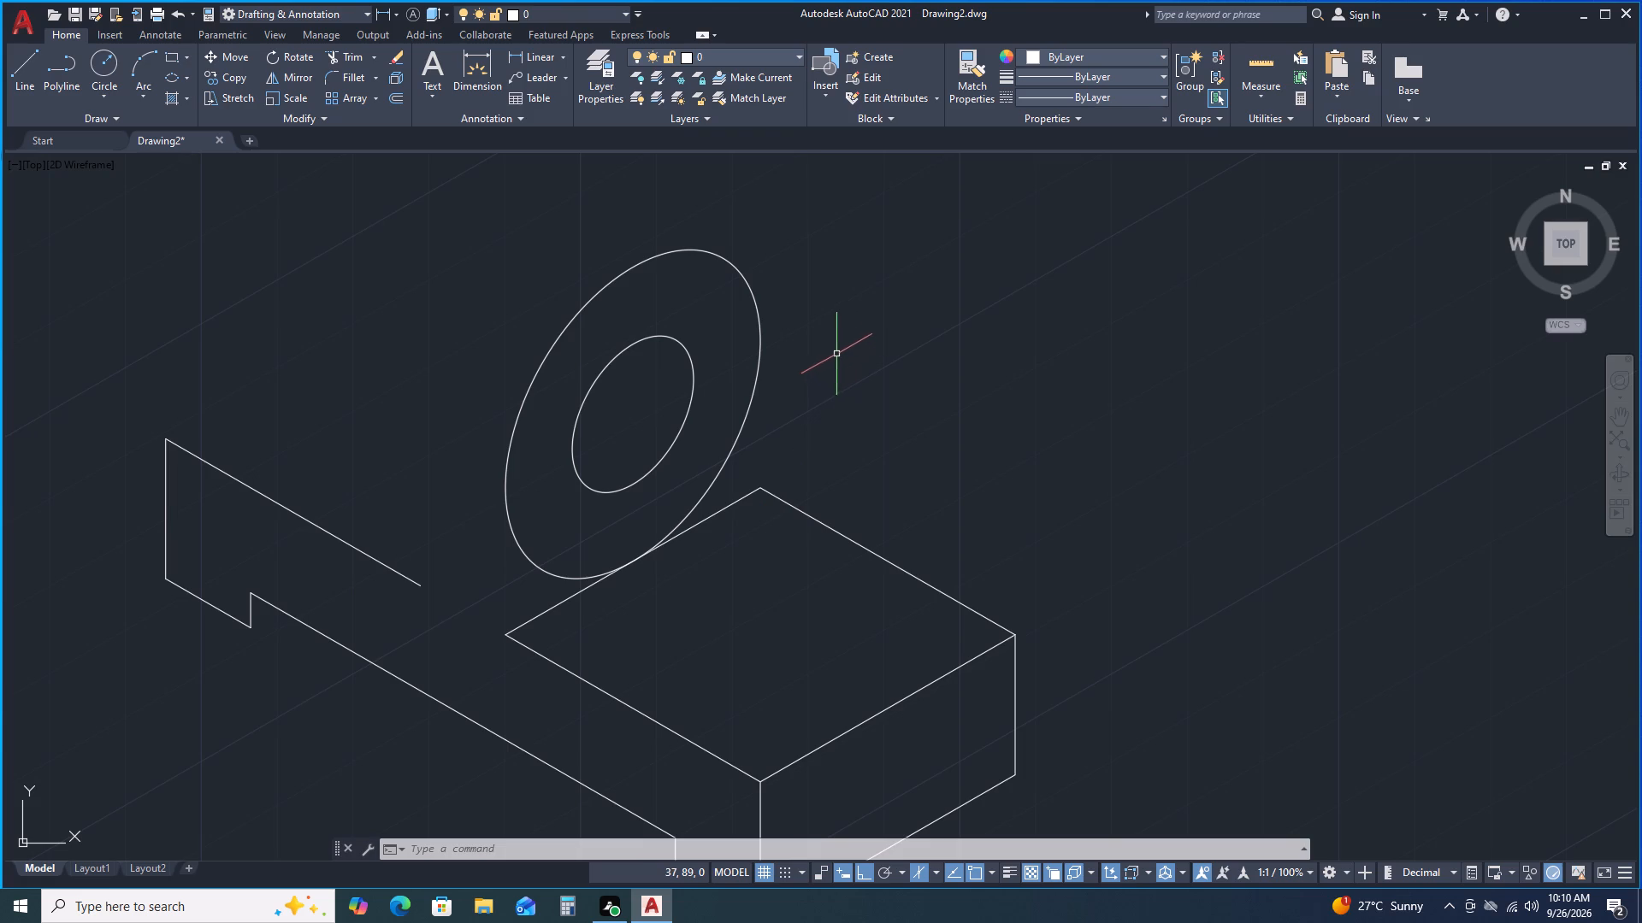
click(800, 327)
click(747, 274)
right_click(747, 274)
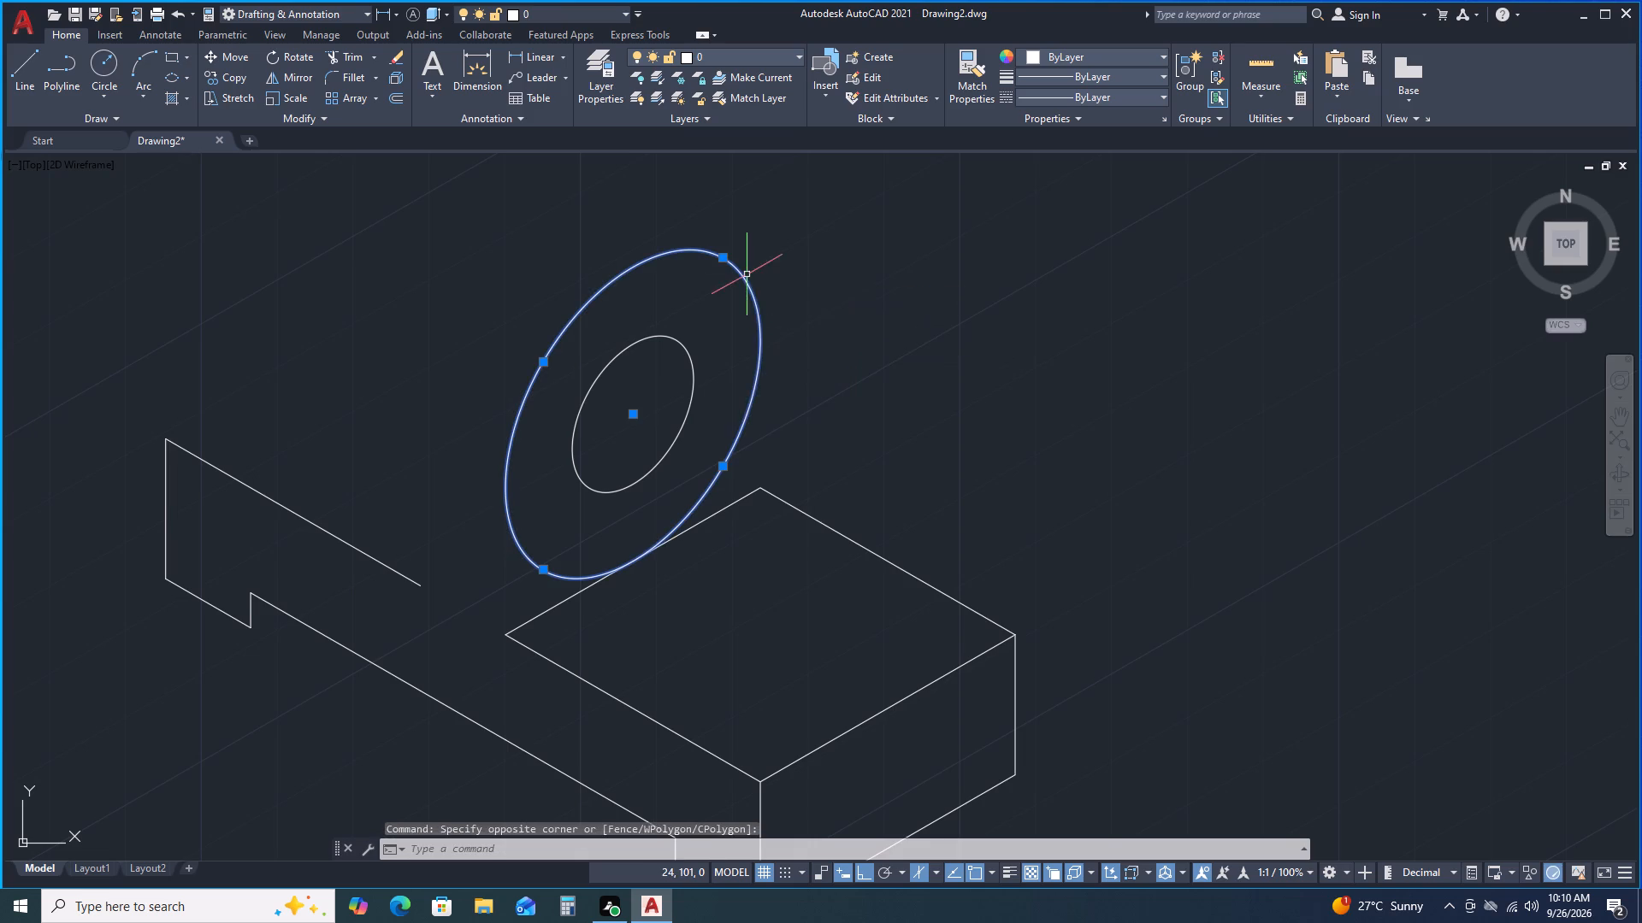
click(803, 413)
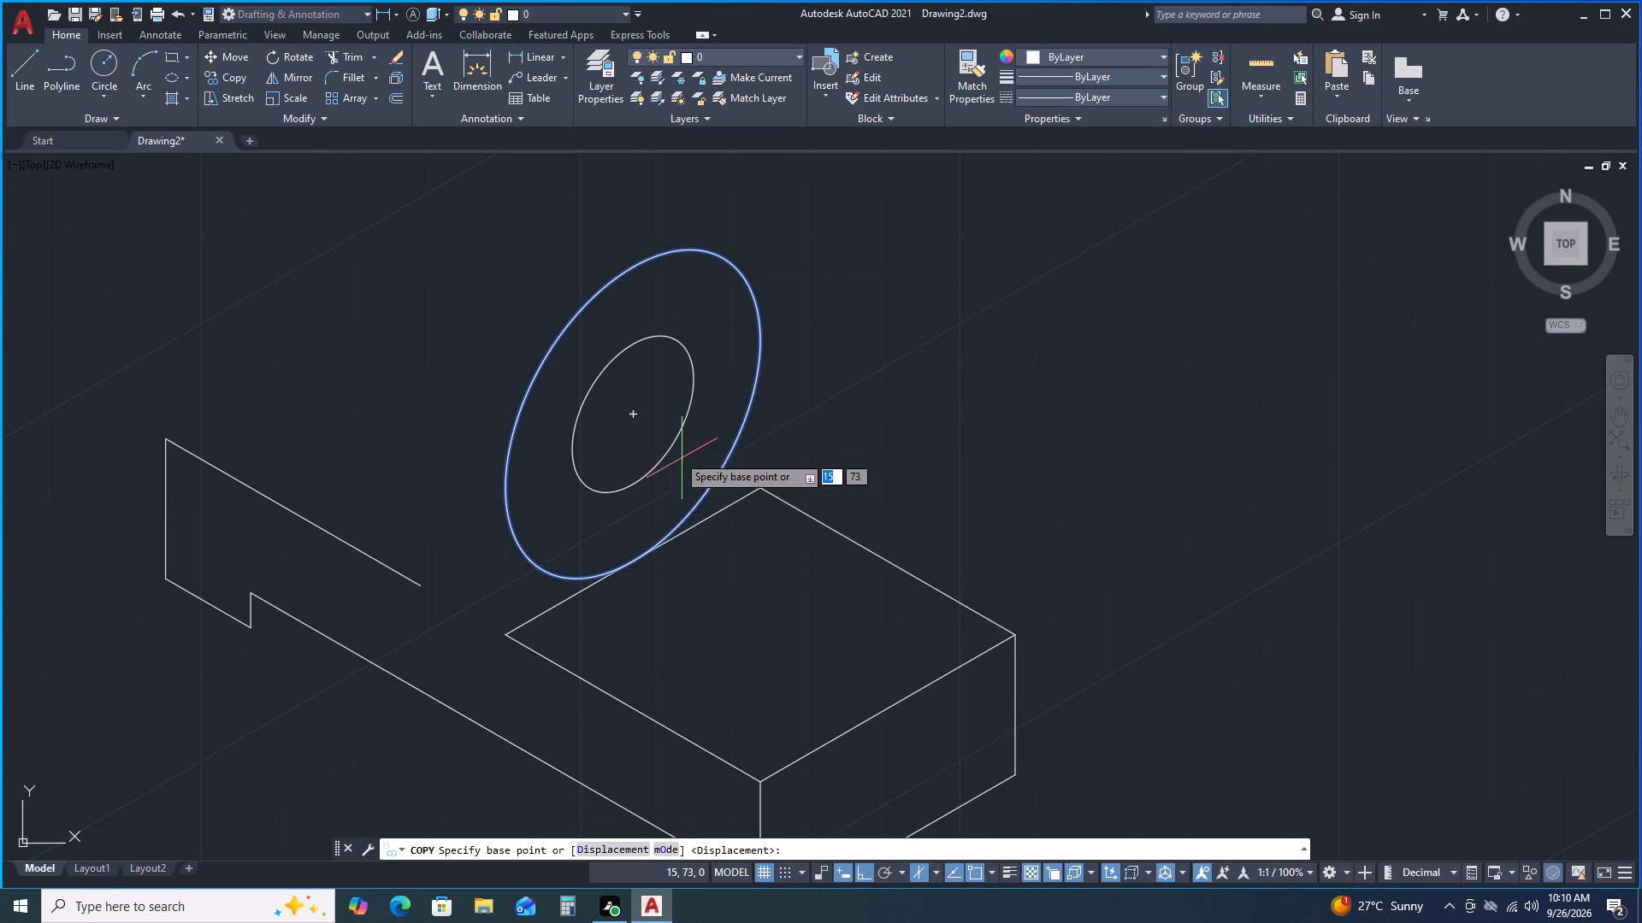
click(636, 415)
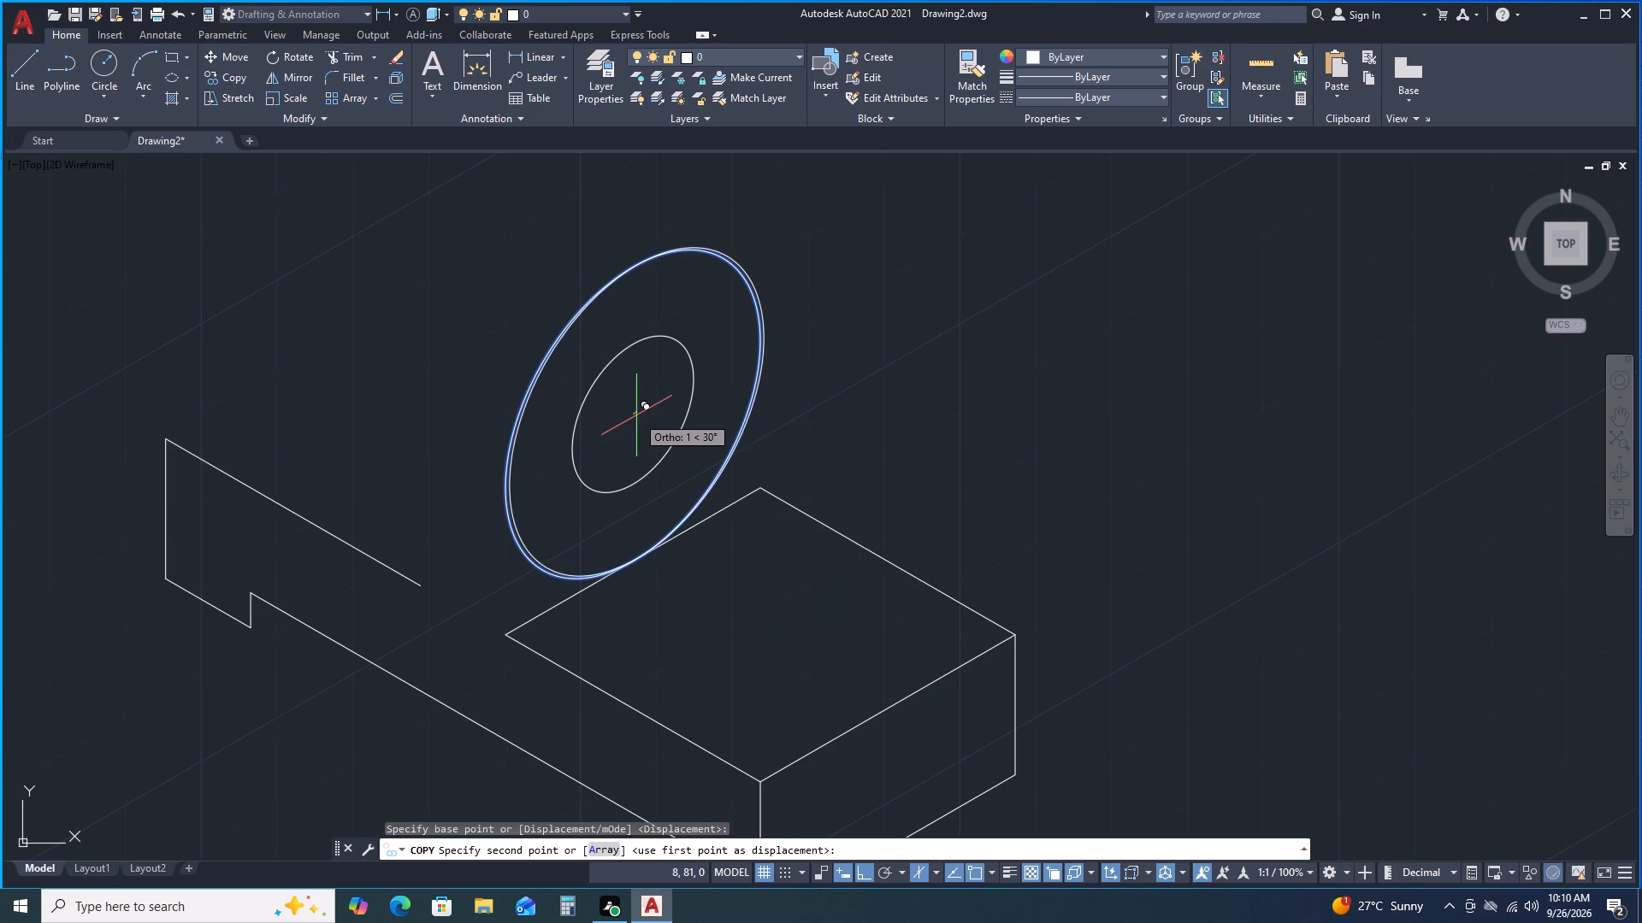
key(F5)
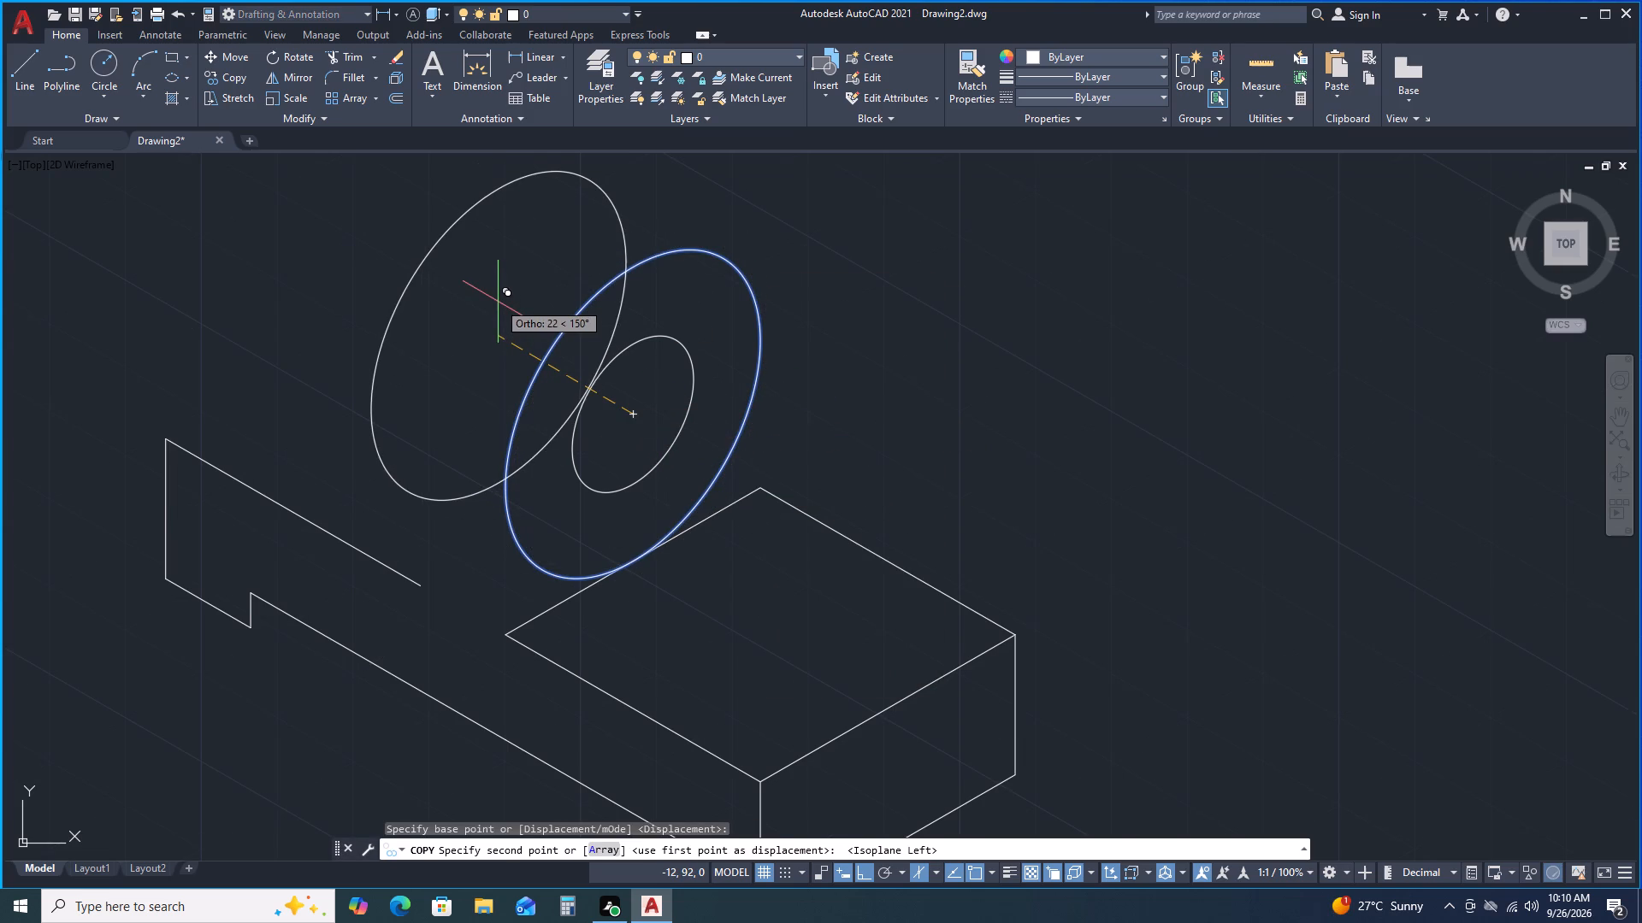
text(14)
key(Return)
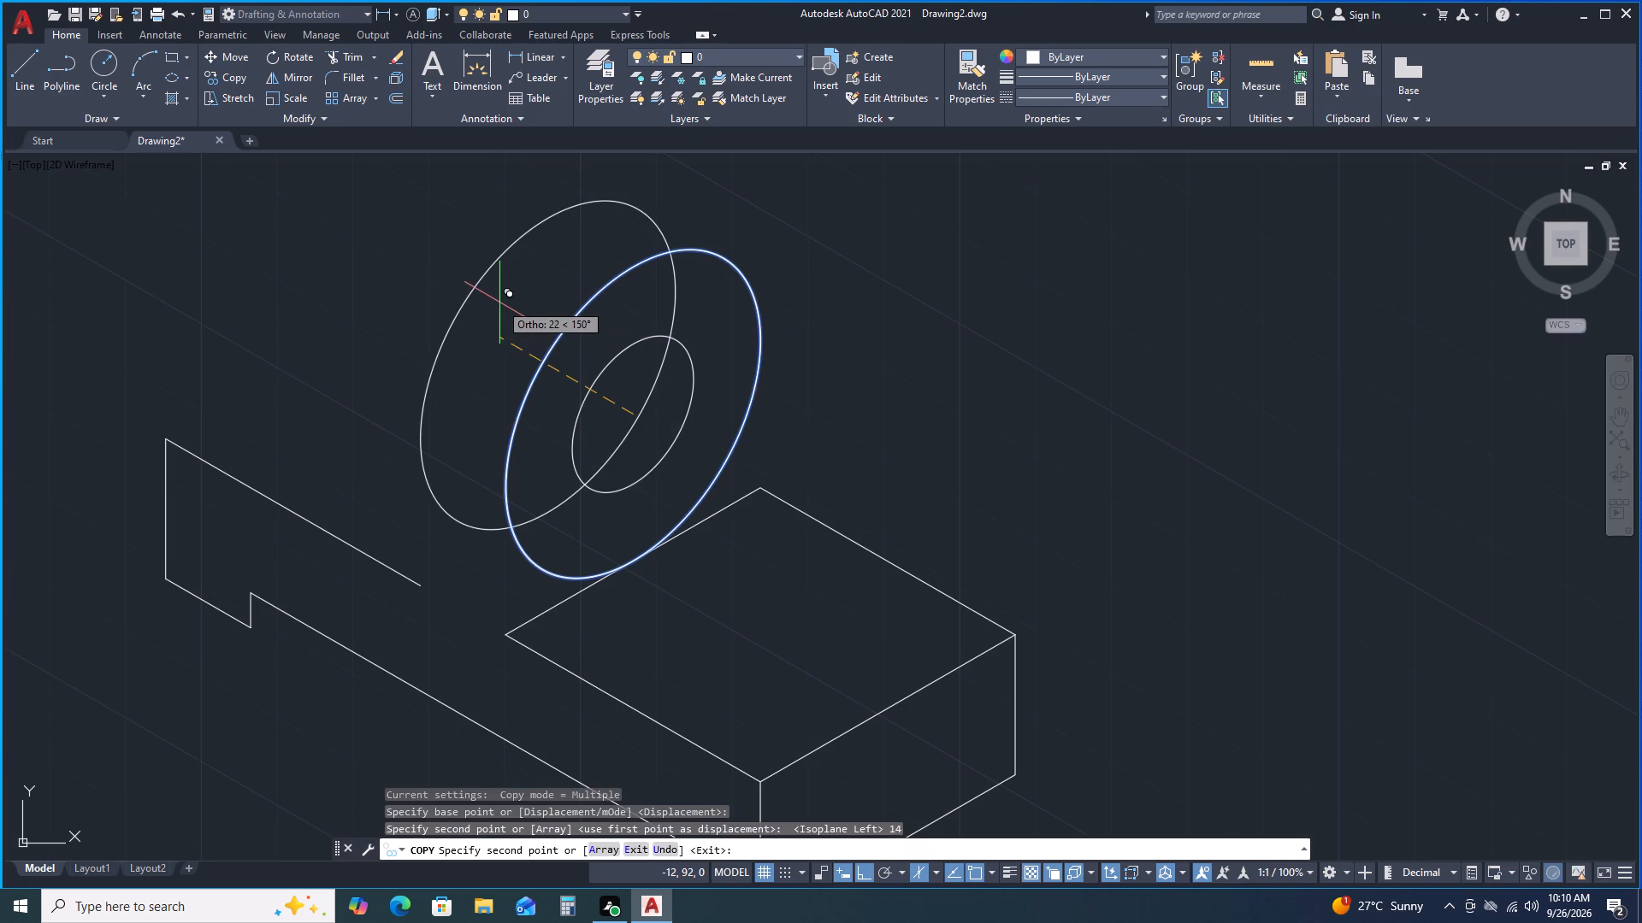
key(space)
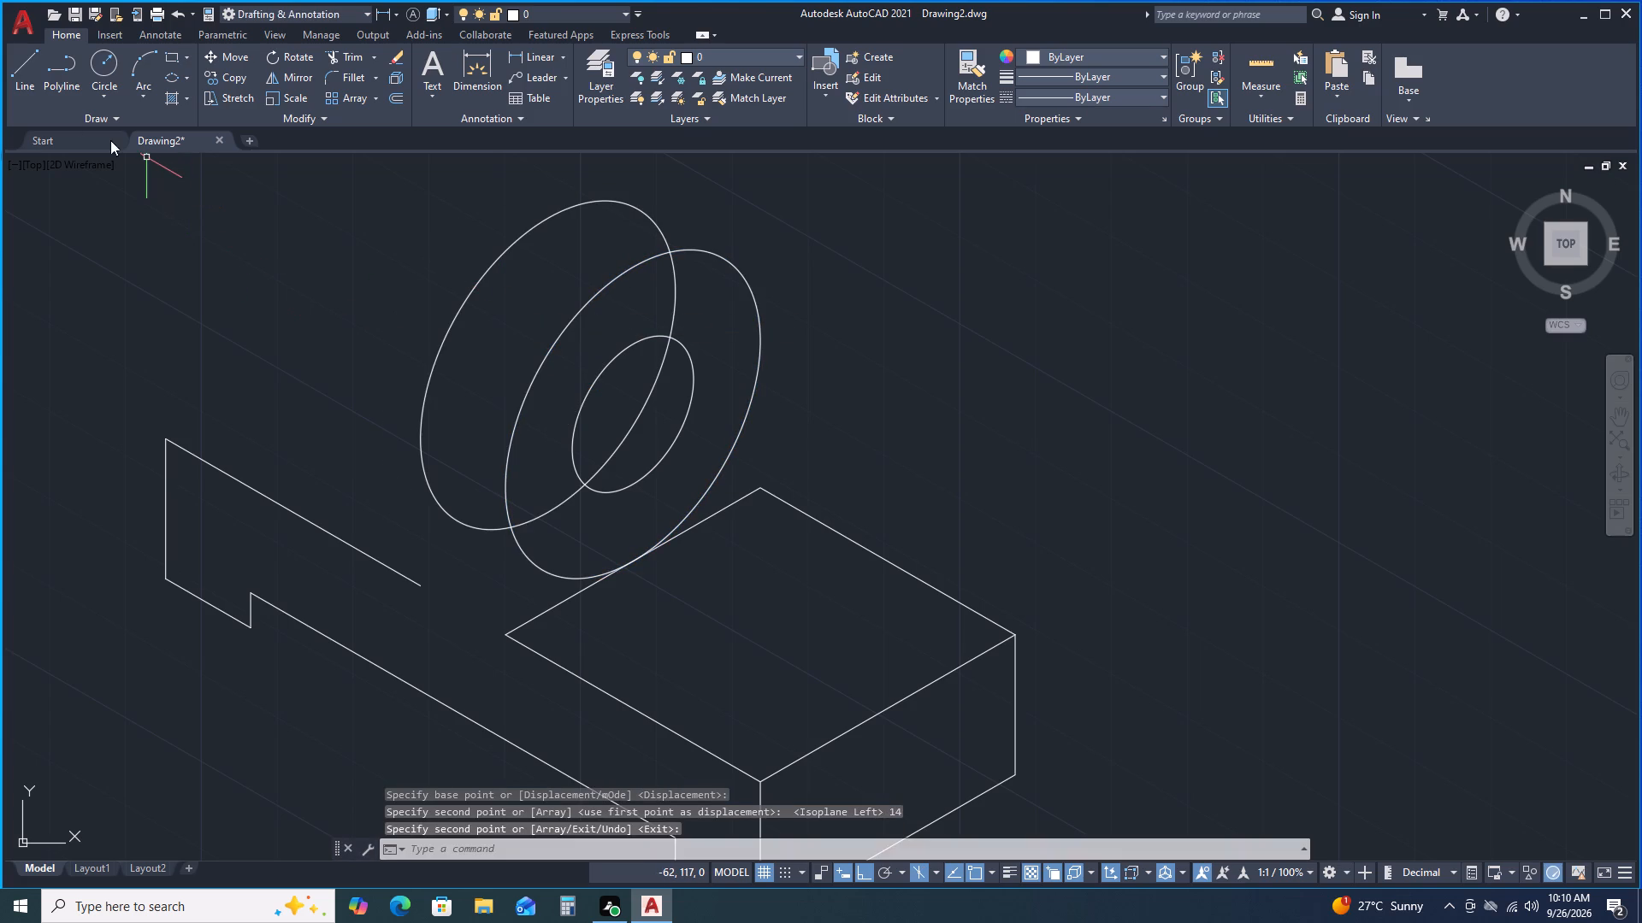
Draw a vertical line about 21 long from the free end of the left block's top edge up to the copied isocircle.
click(26, 71)
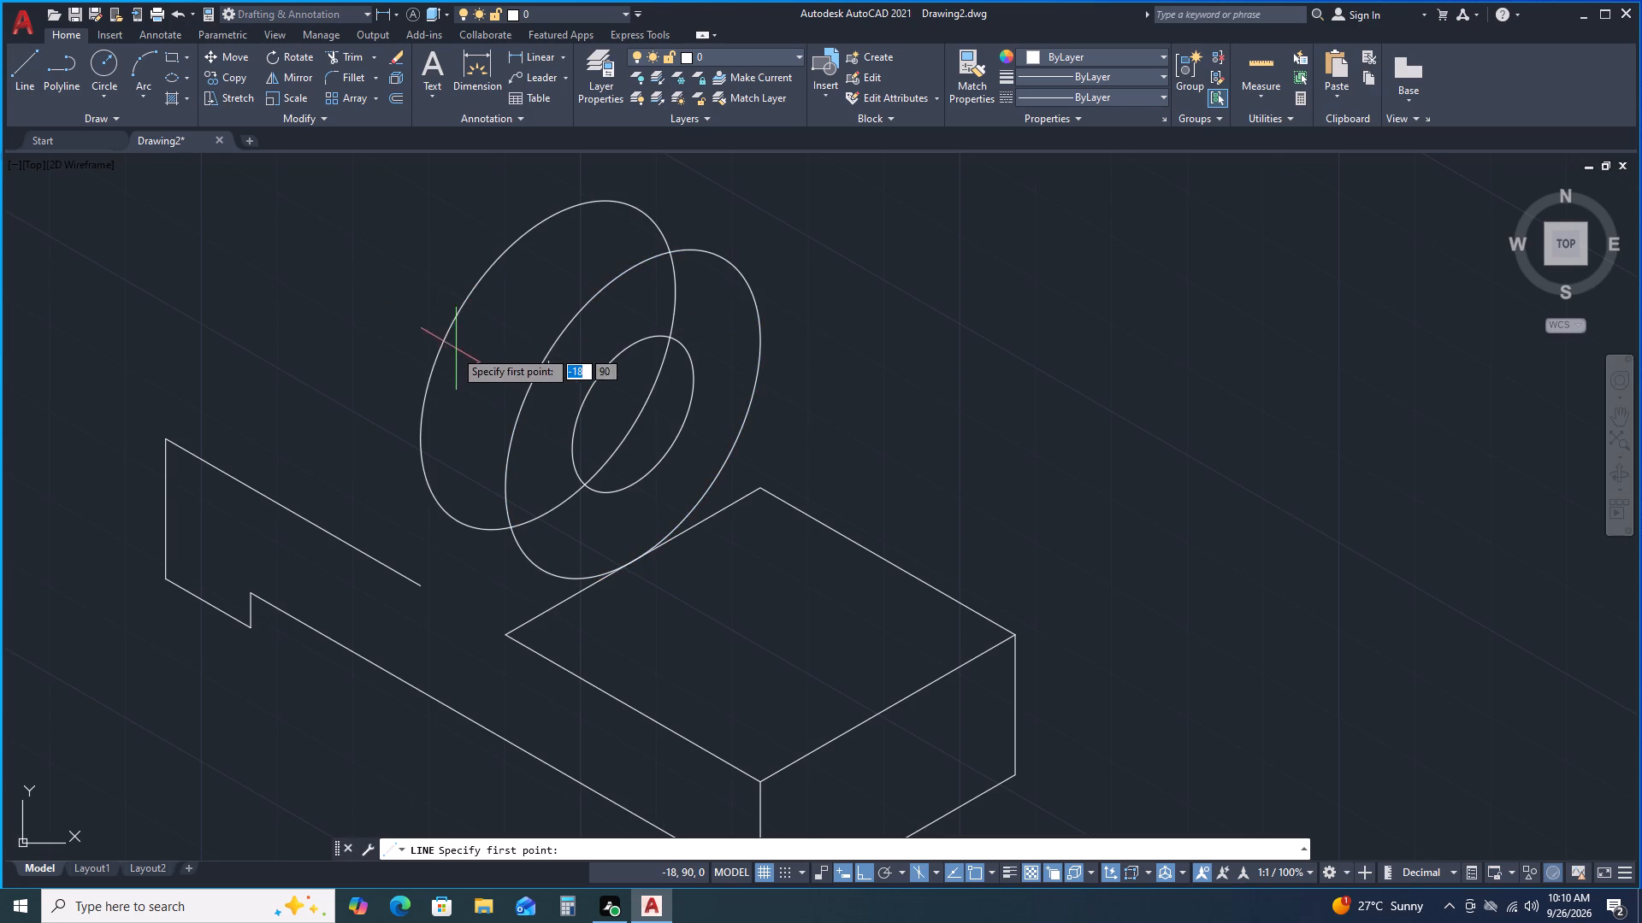
click(421, 585)
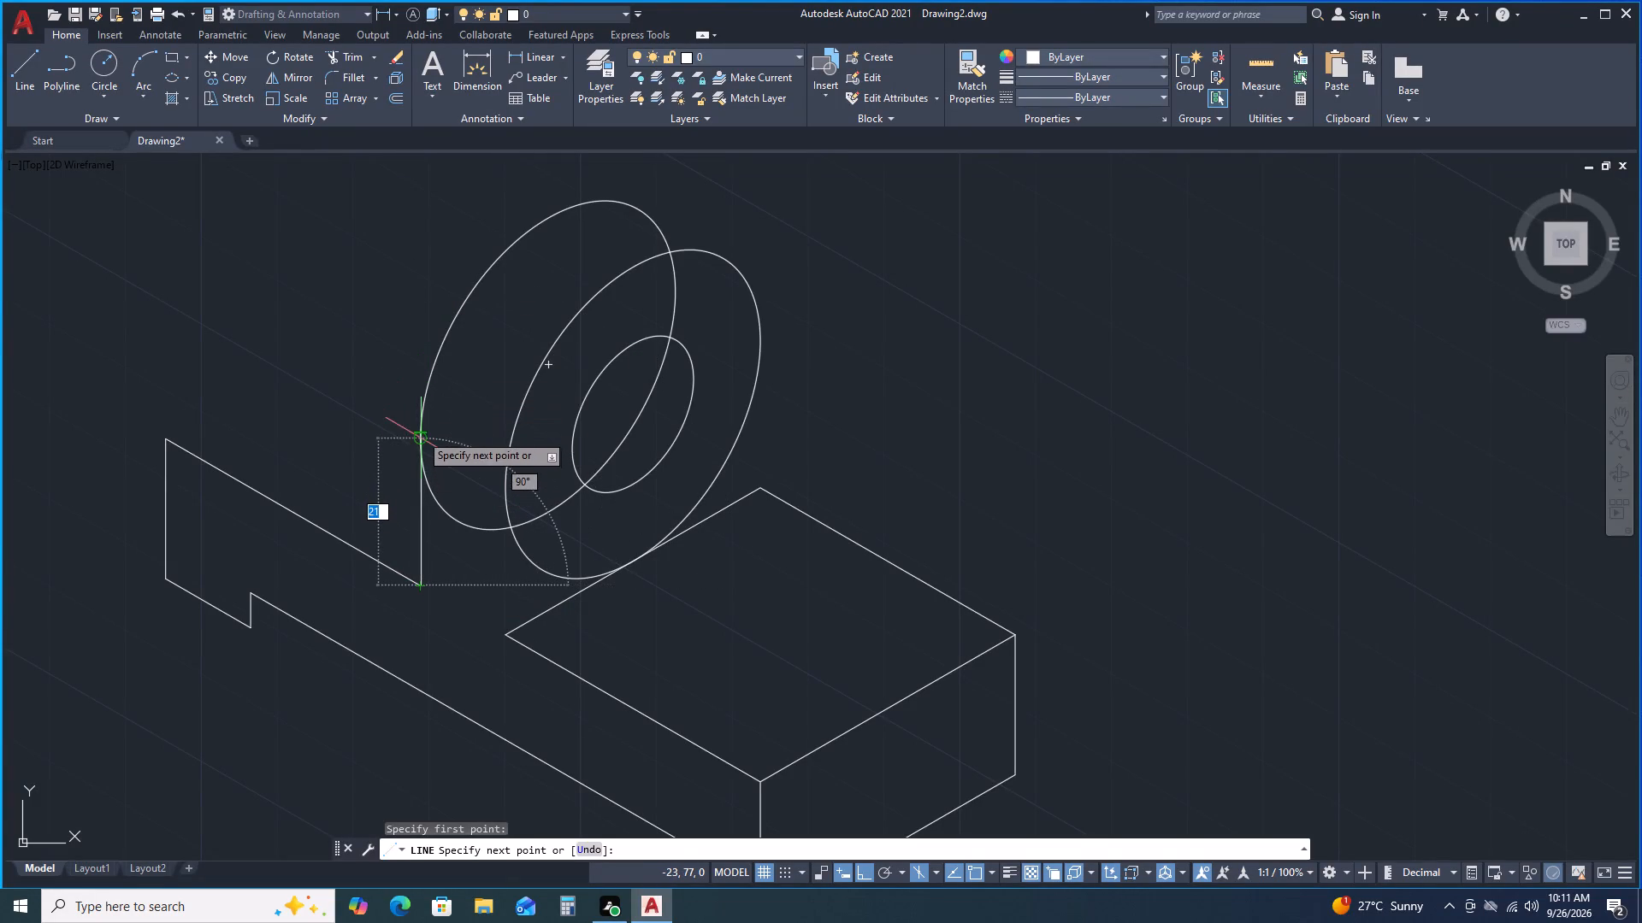
click(421, 442)
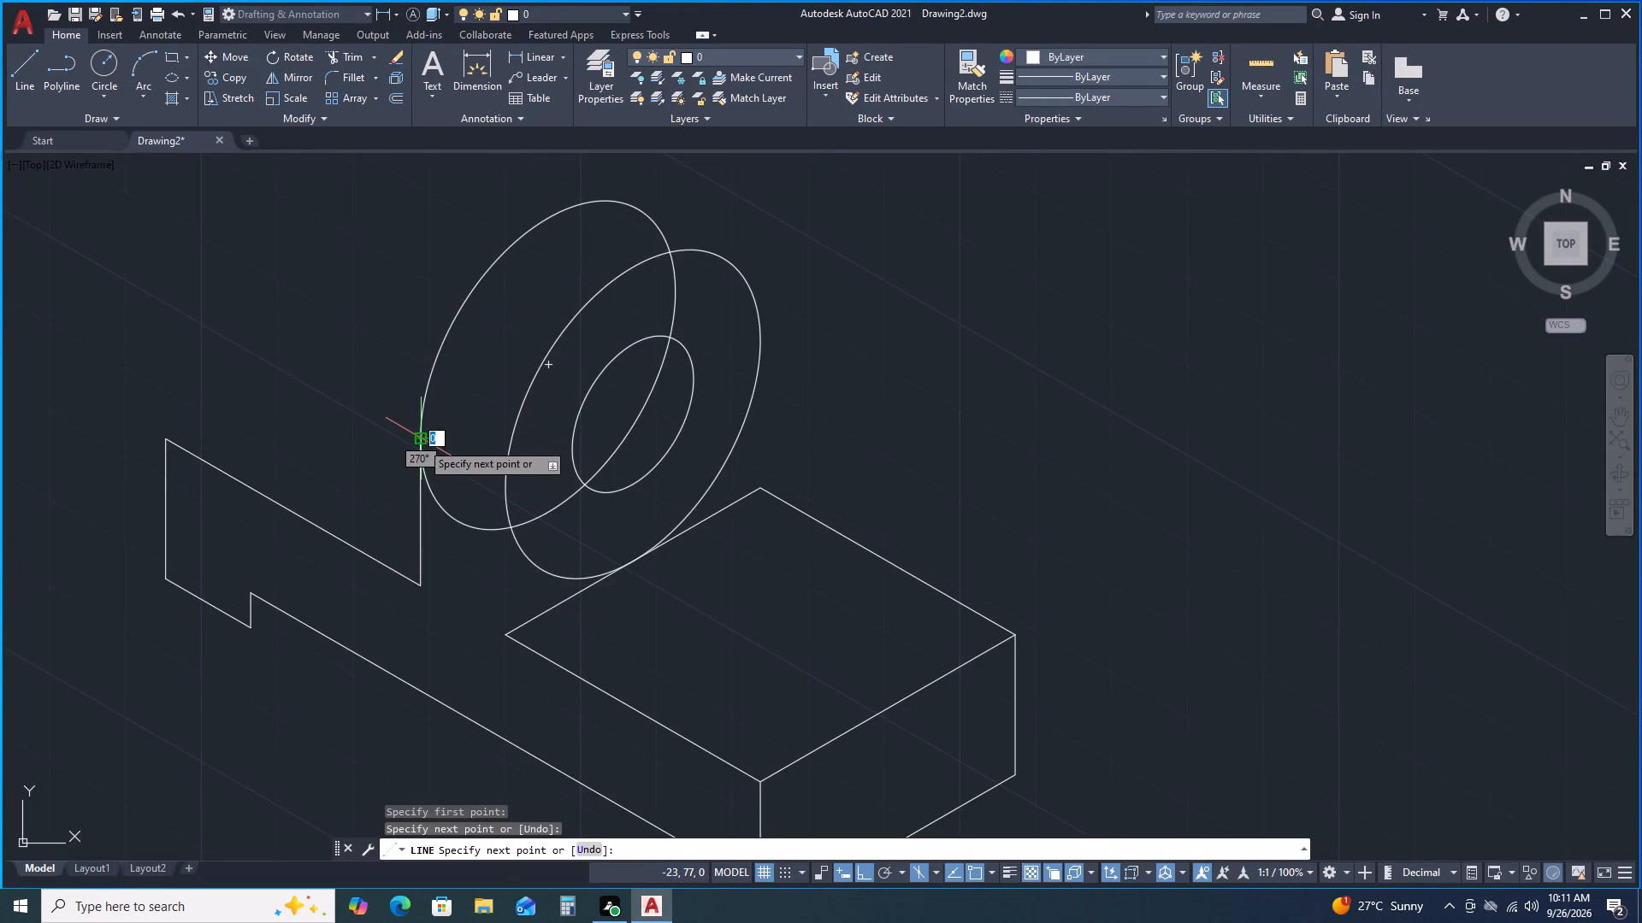
key(space)
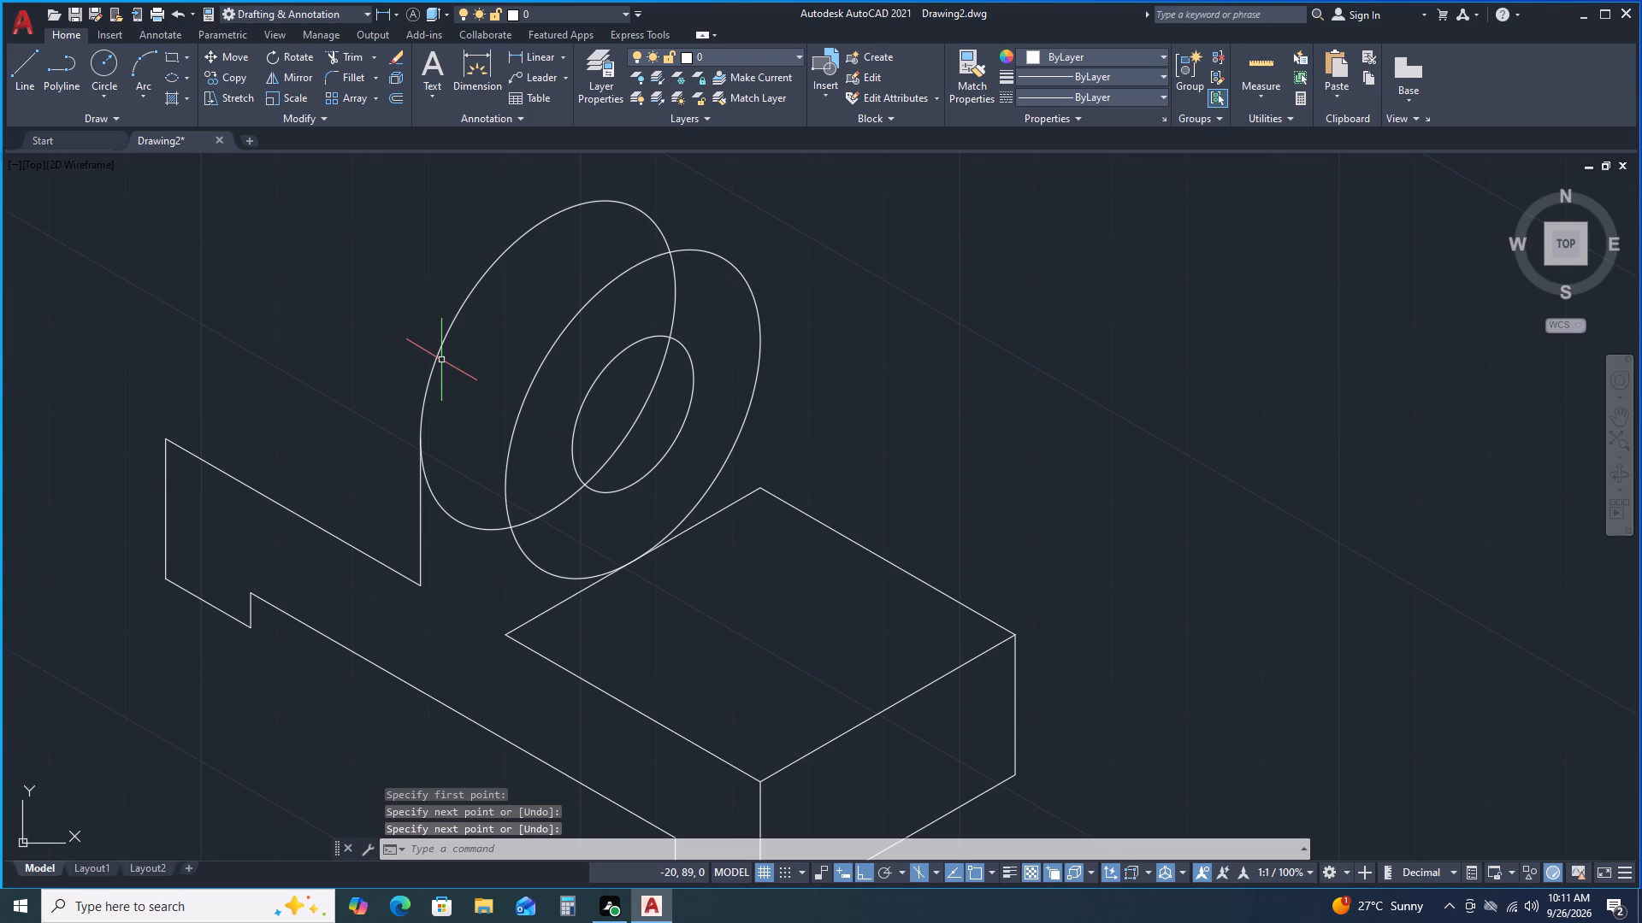
Draw a line about 14 long along 330° joining the upper right of the copied isocircle to the front large isocircle.
key(space)
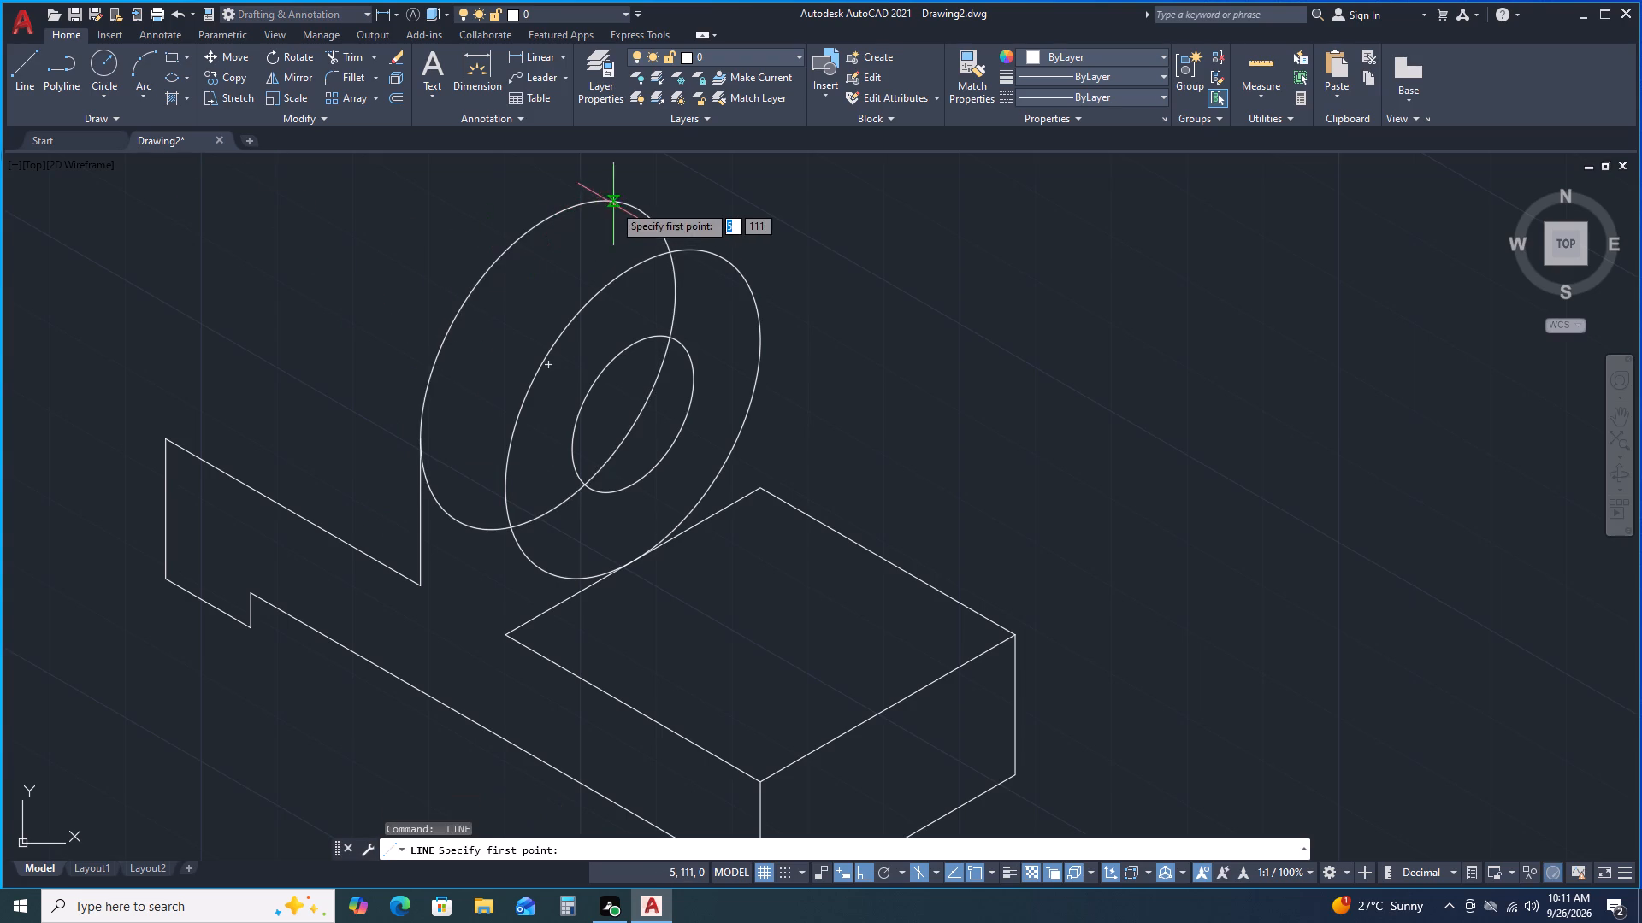
click(644, 212)
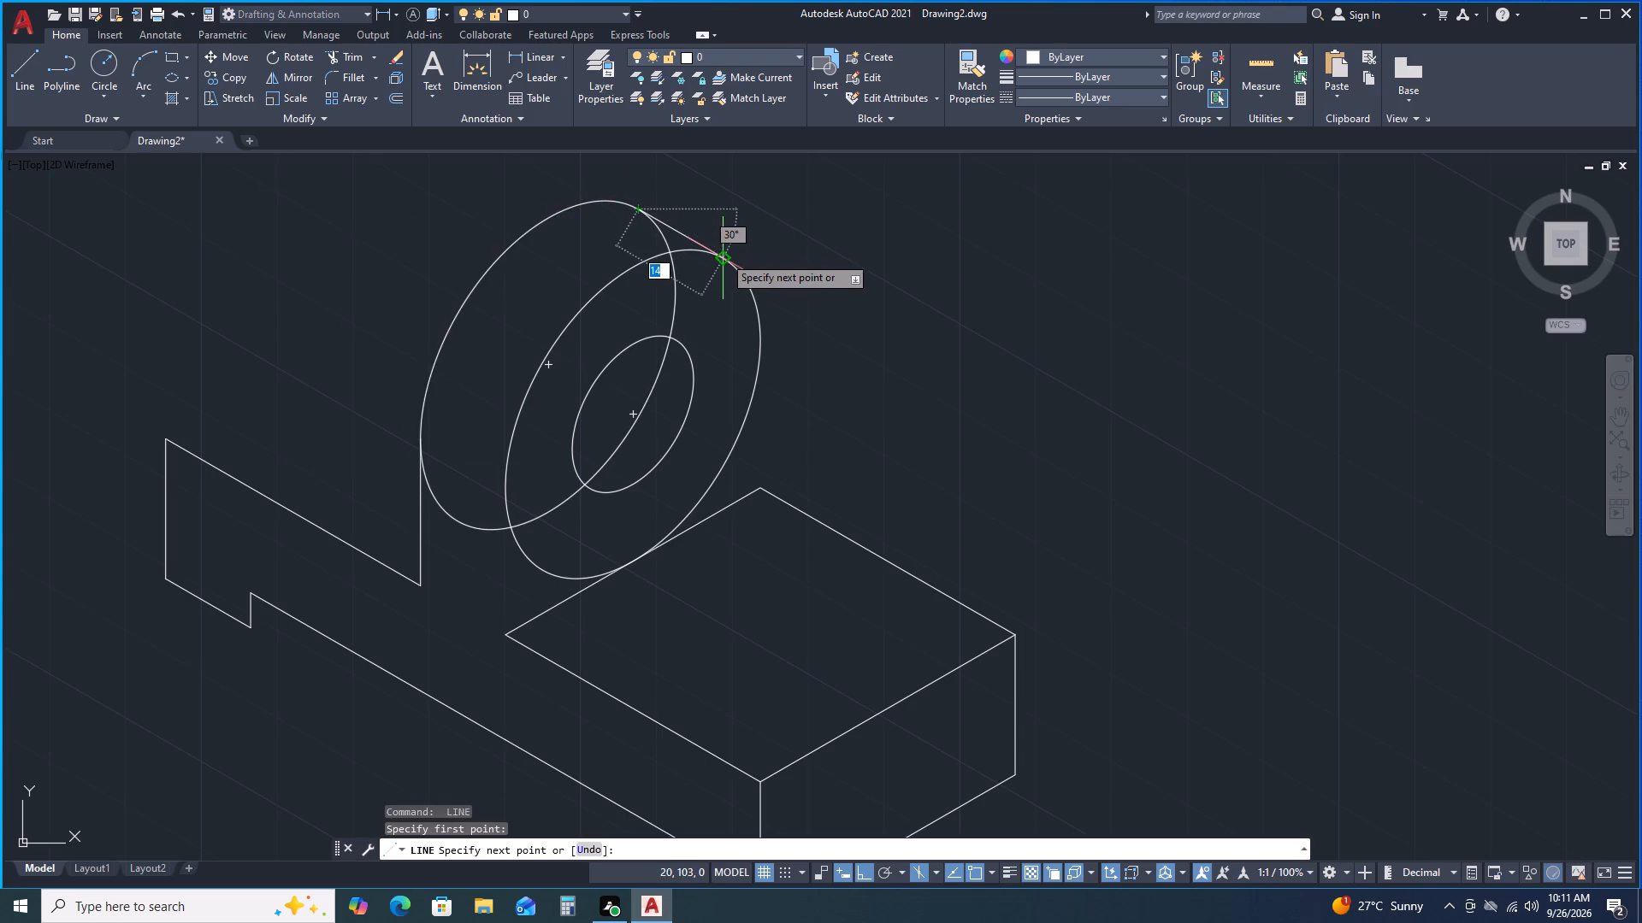
click(722, 256)
key(space)
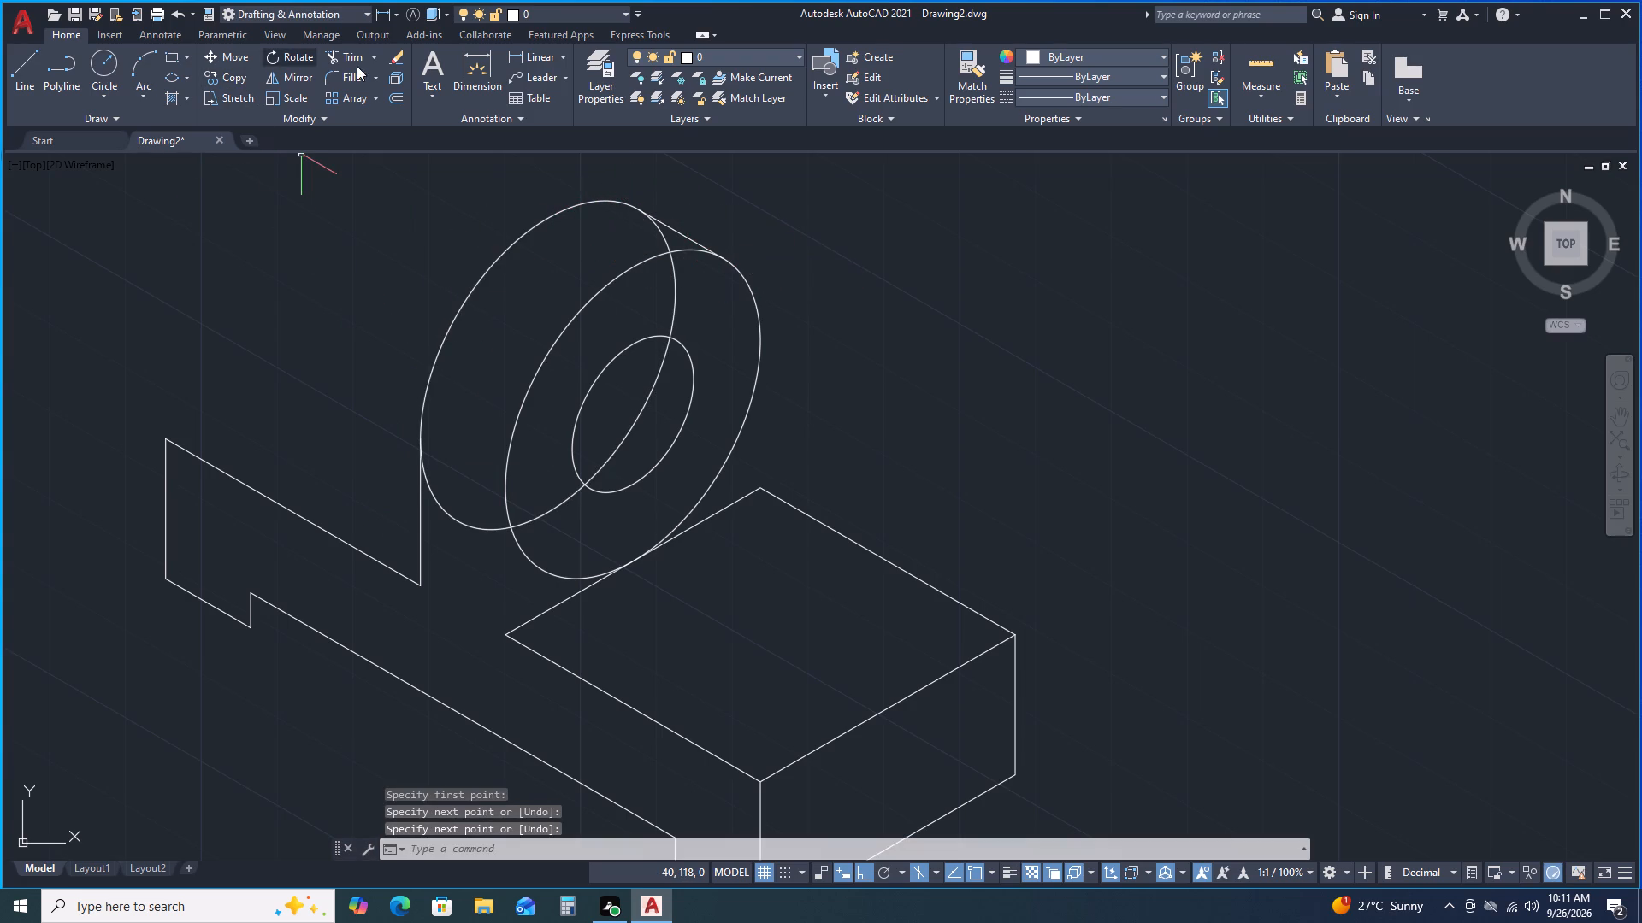
Trim the copied rear isocircle, removing its lower part and right side so only the outer upper-left arc remains.
click(354, 61)
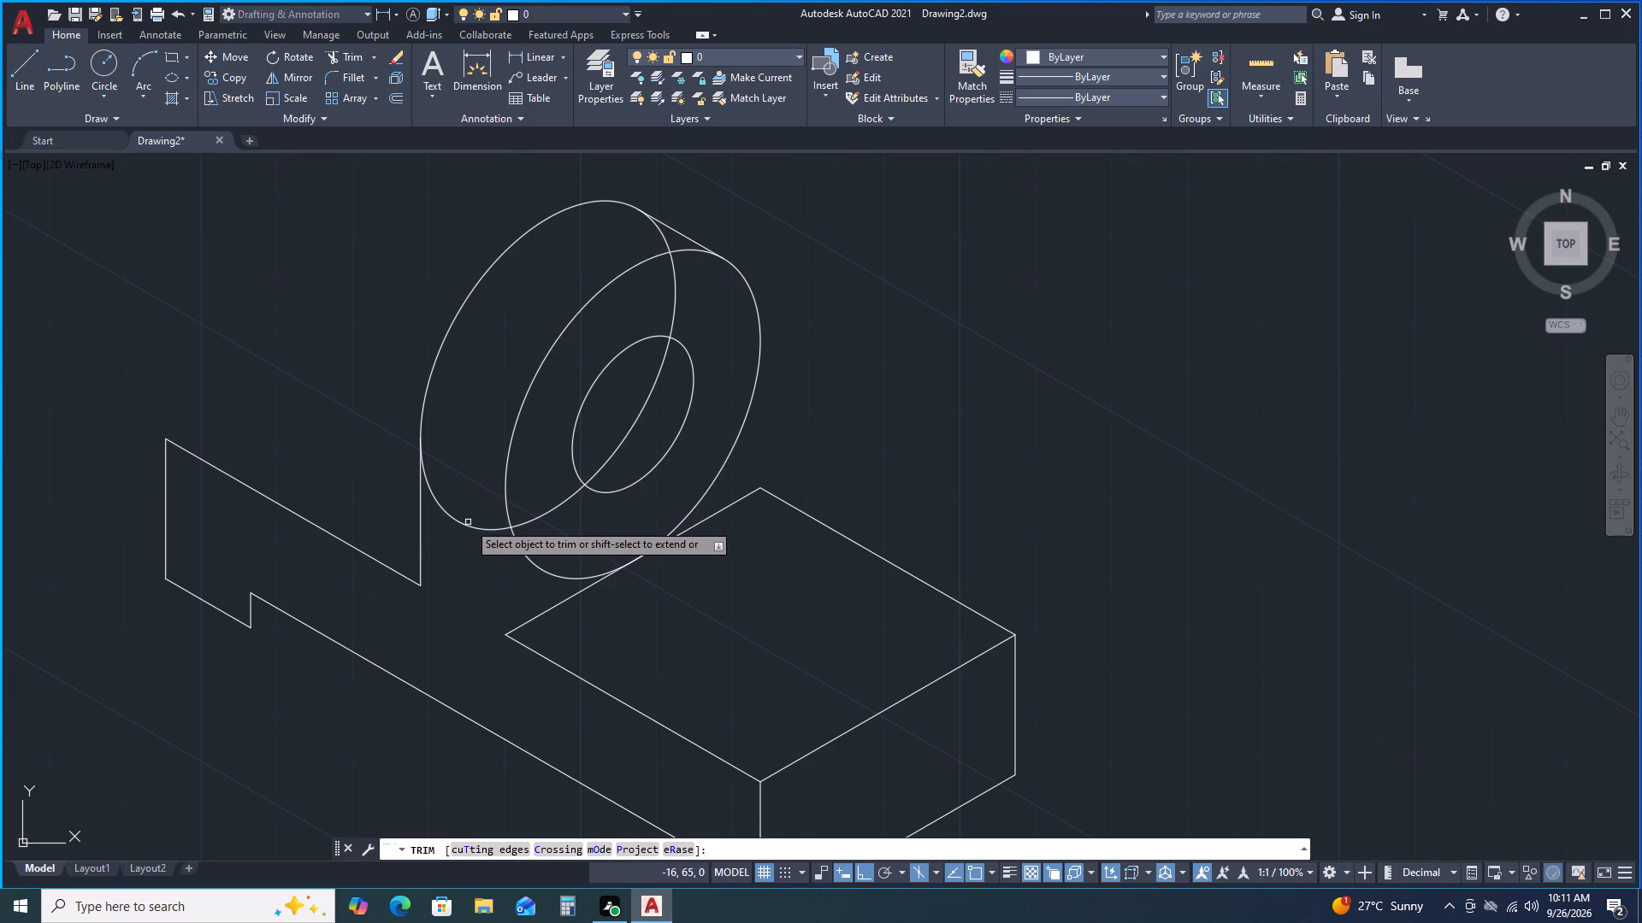
click(467, 523)
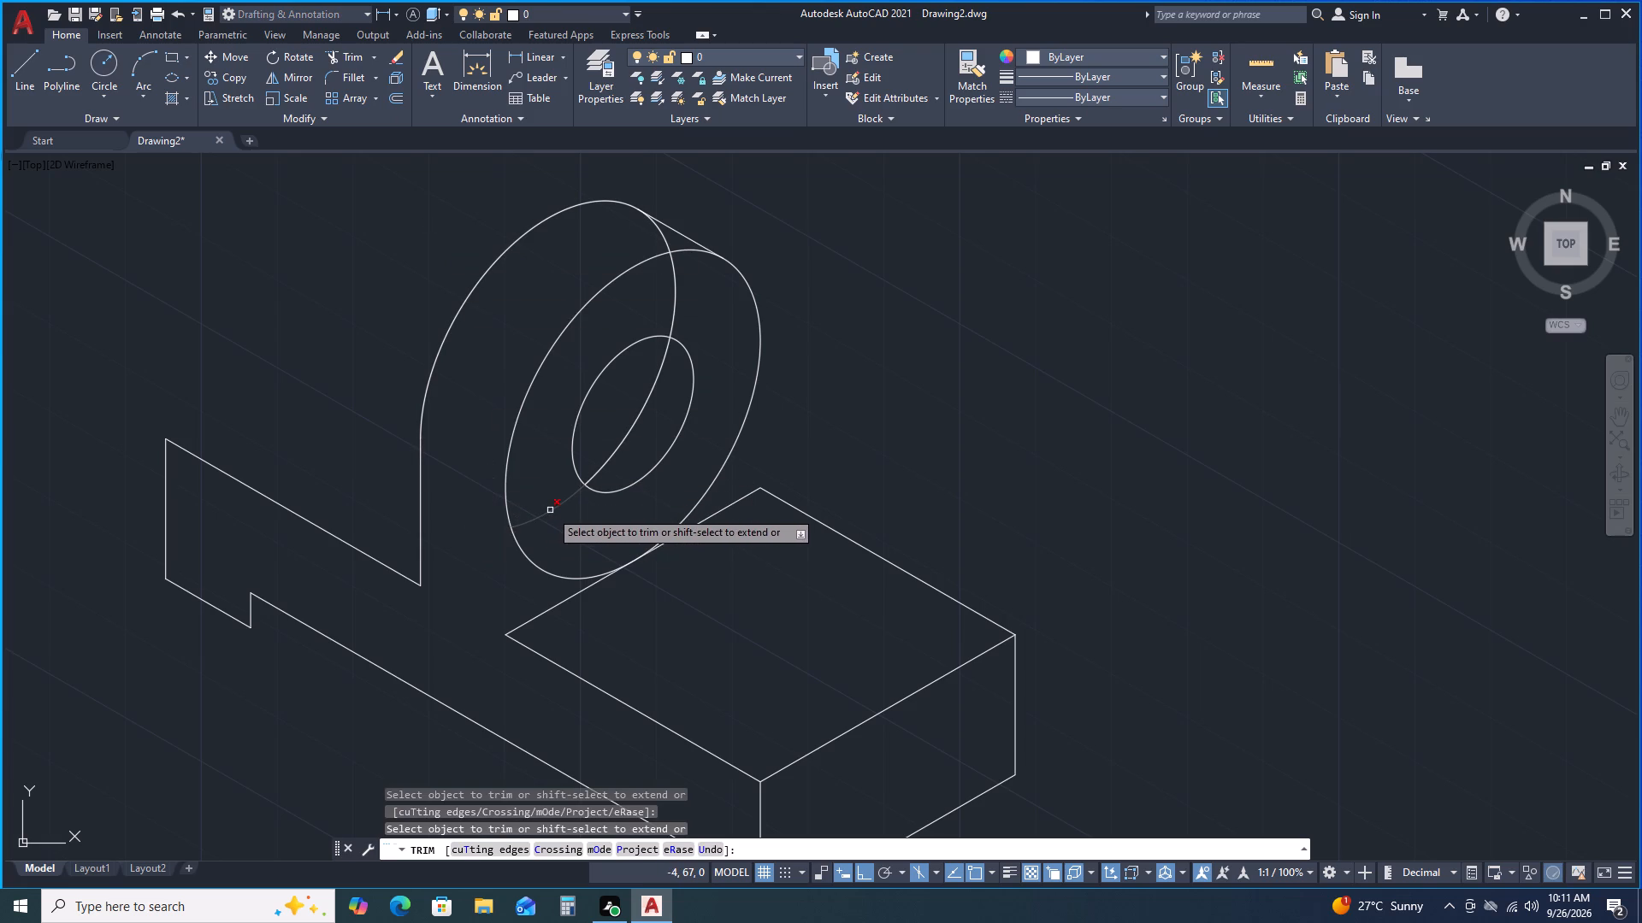
click(551, 510)
click(623, 444)
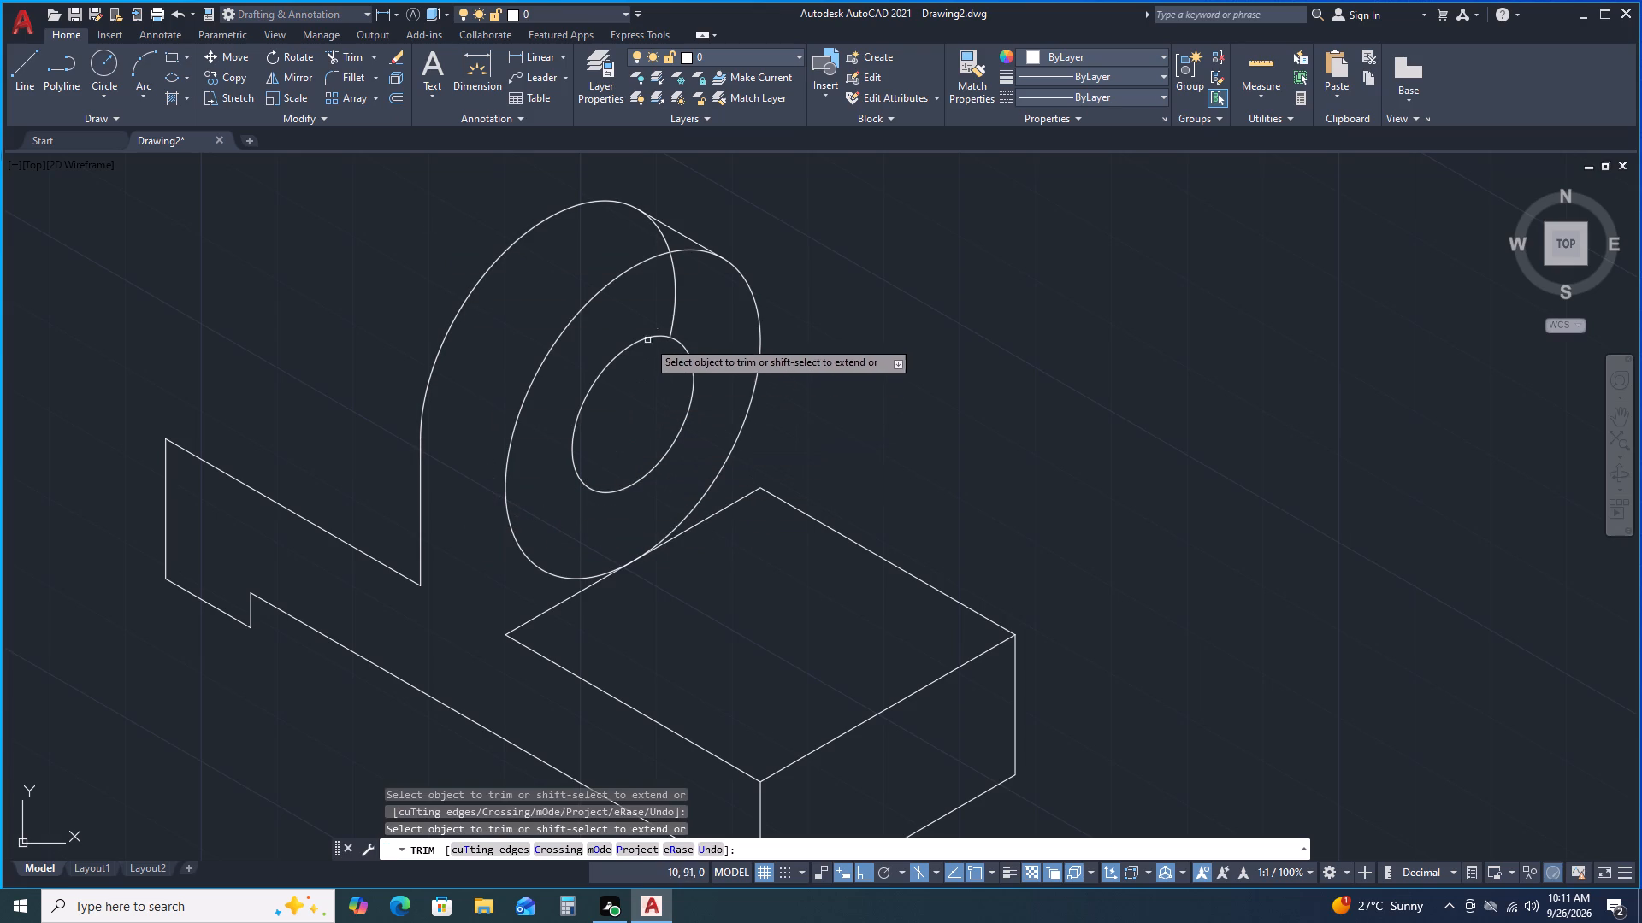
click(674, 278)
click(666, 239)
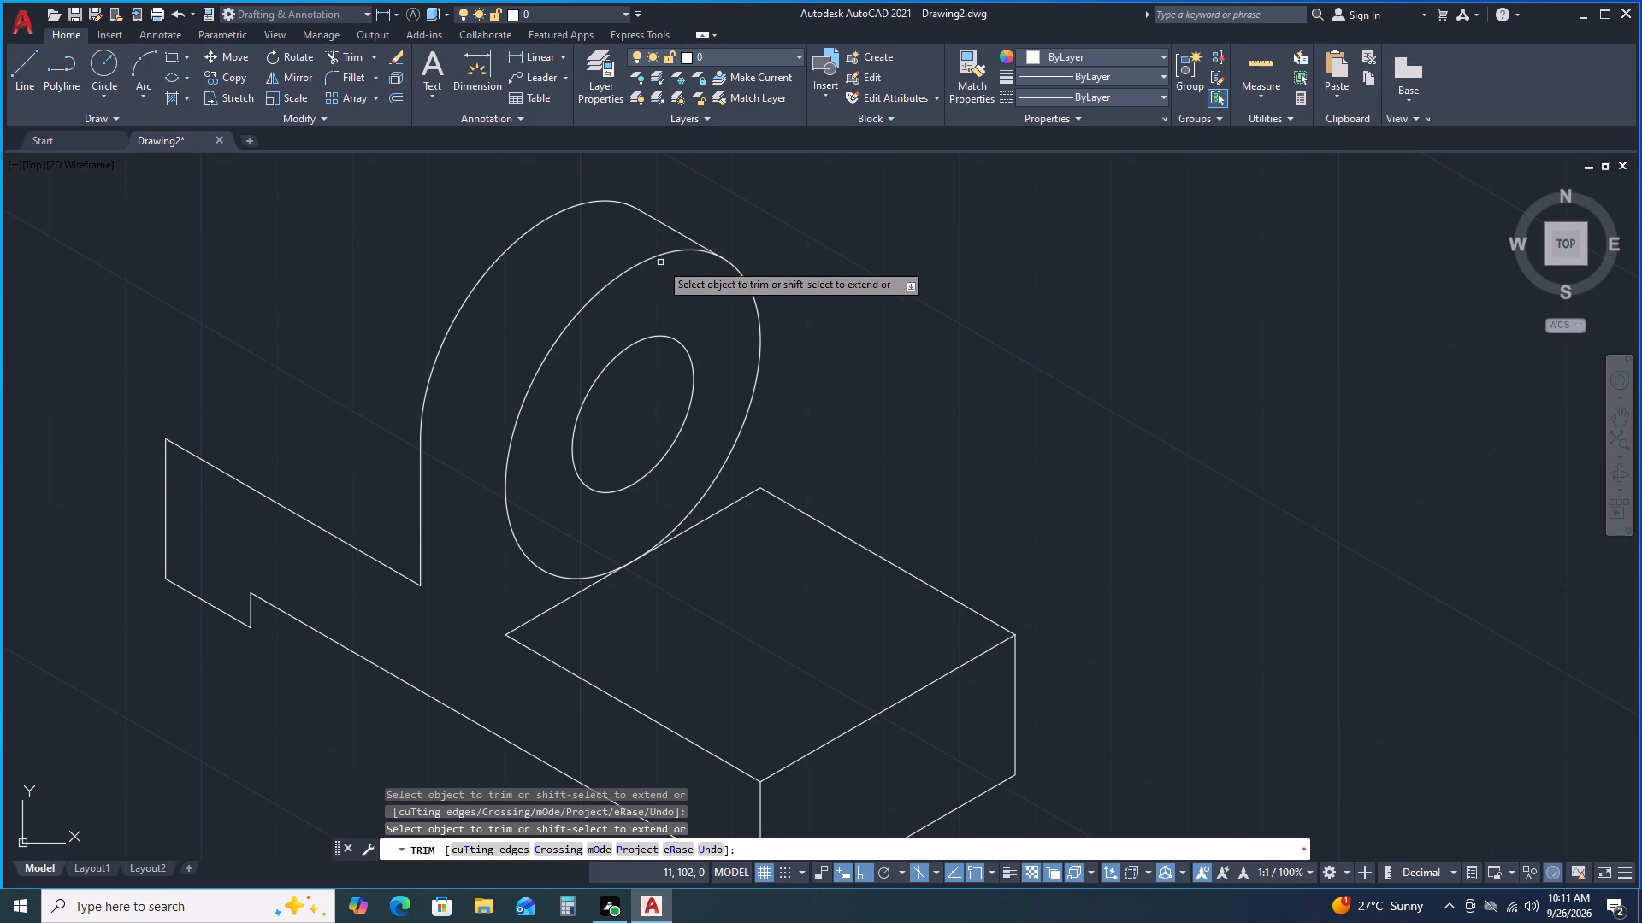
key(space)
Draw a vertical line from the right block's top-face left corner up to the left side of the front large isocircle.
double_click(25, 77)
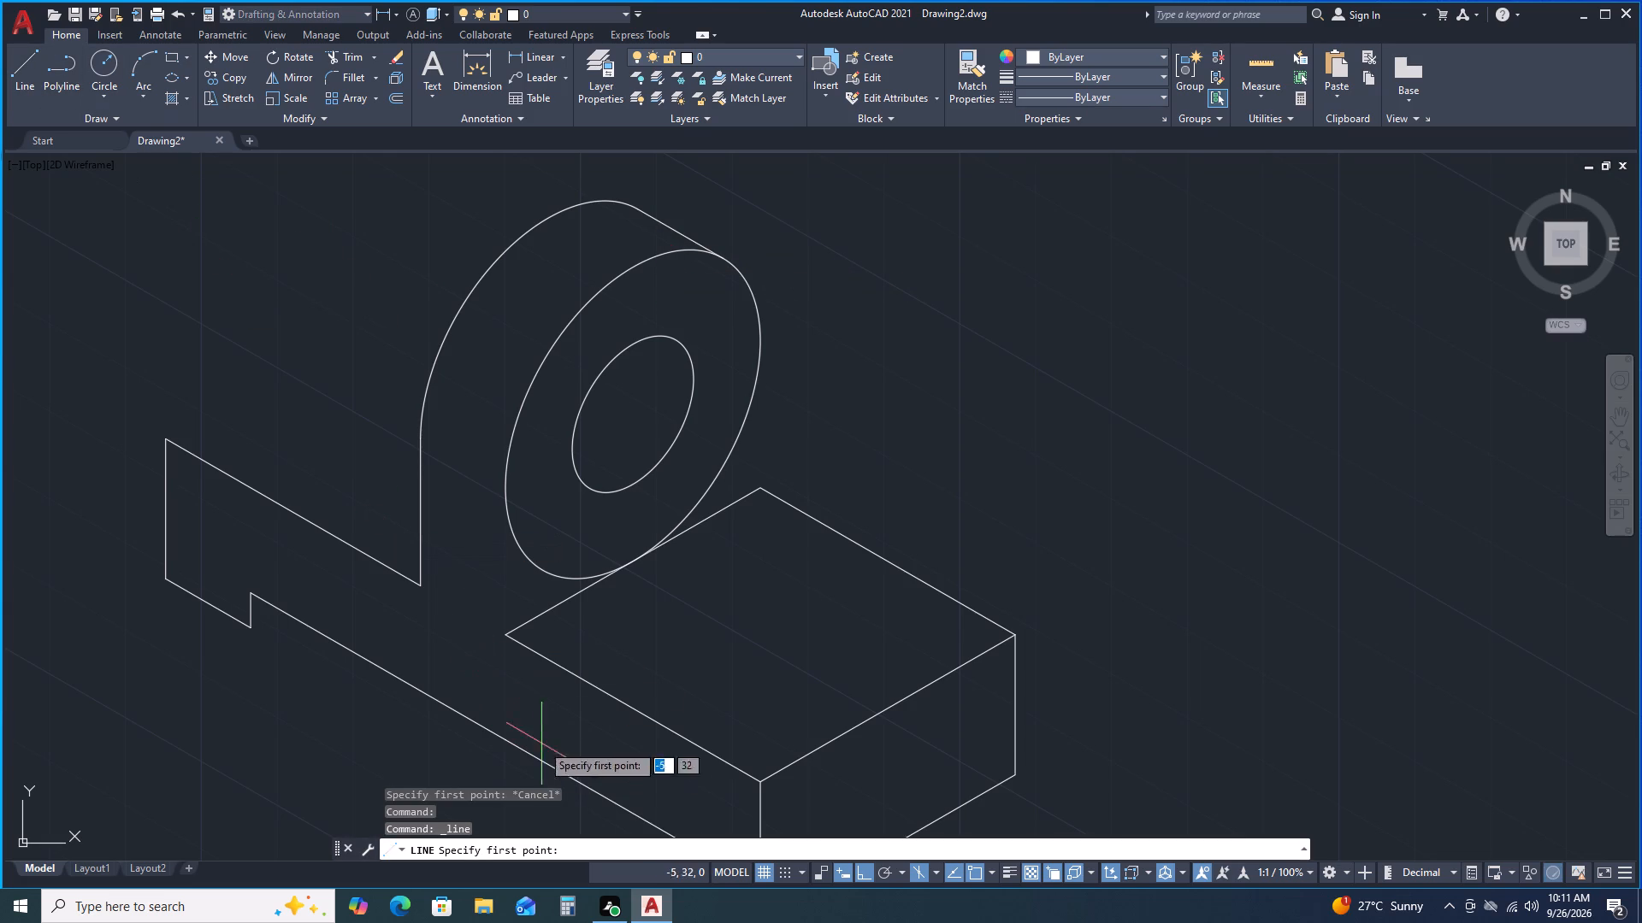
click(506, 636)
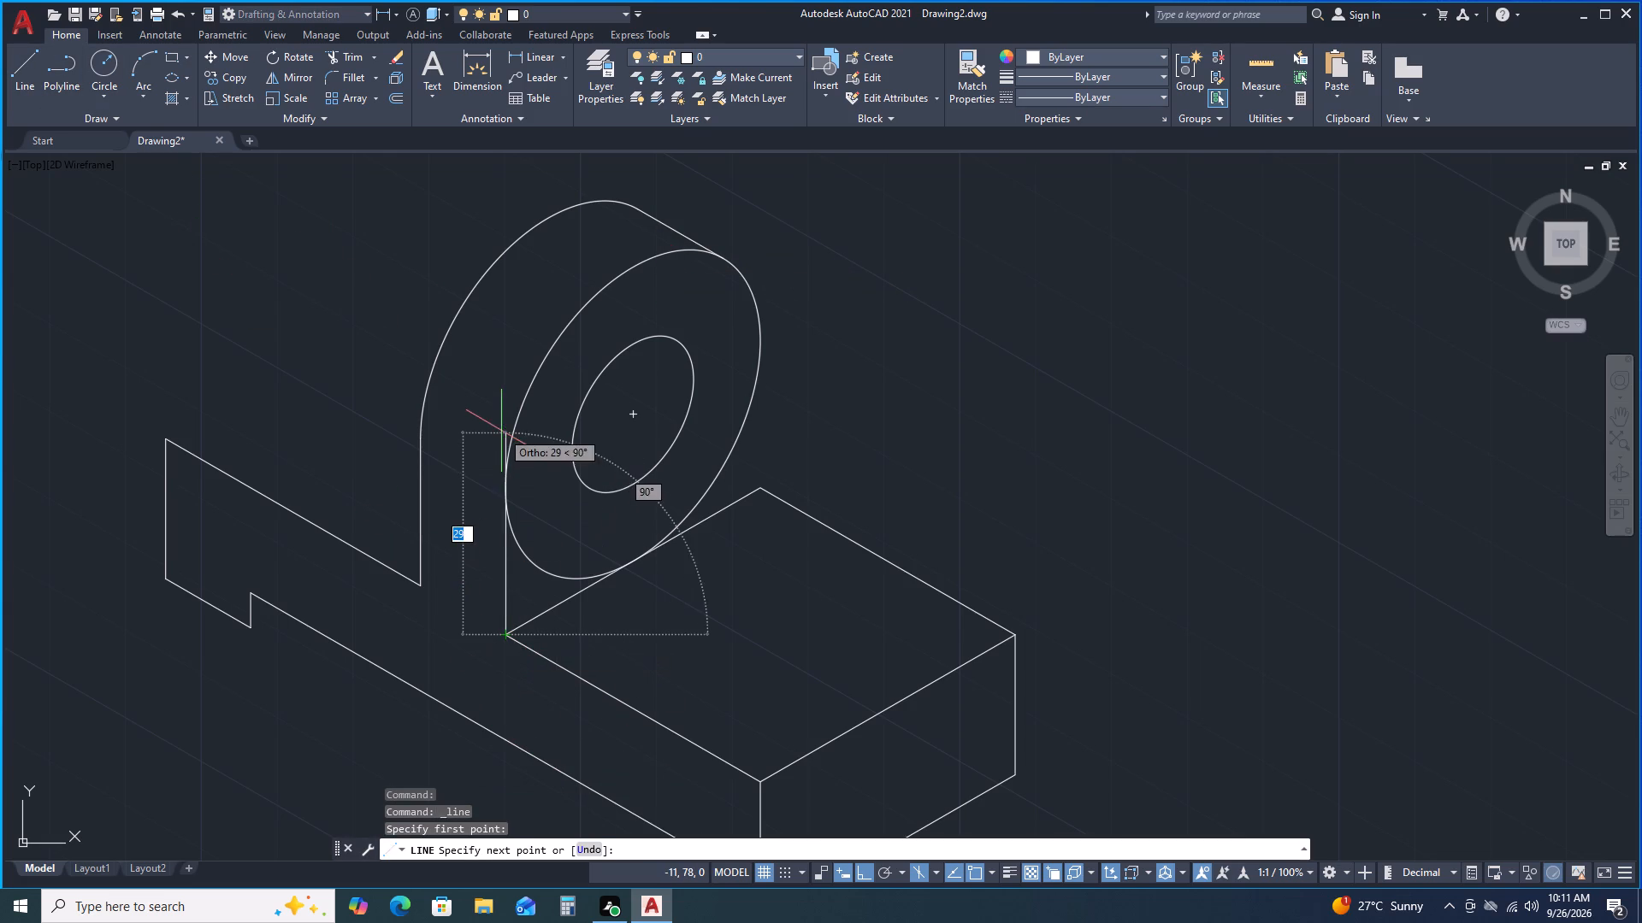
click(506, 485)
key(space)
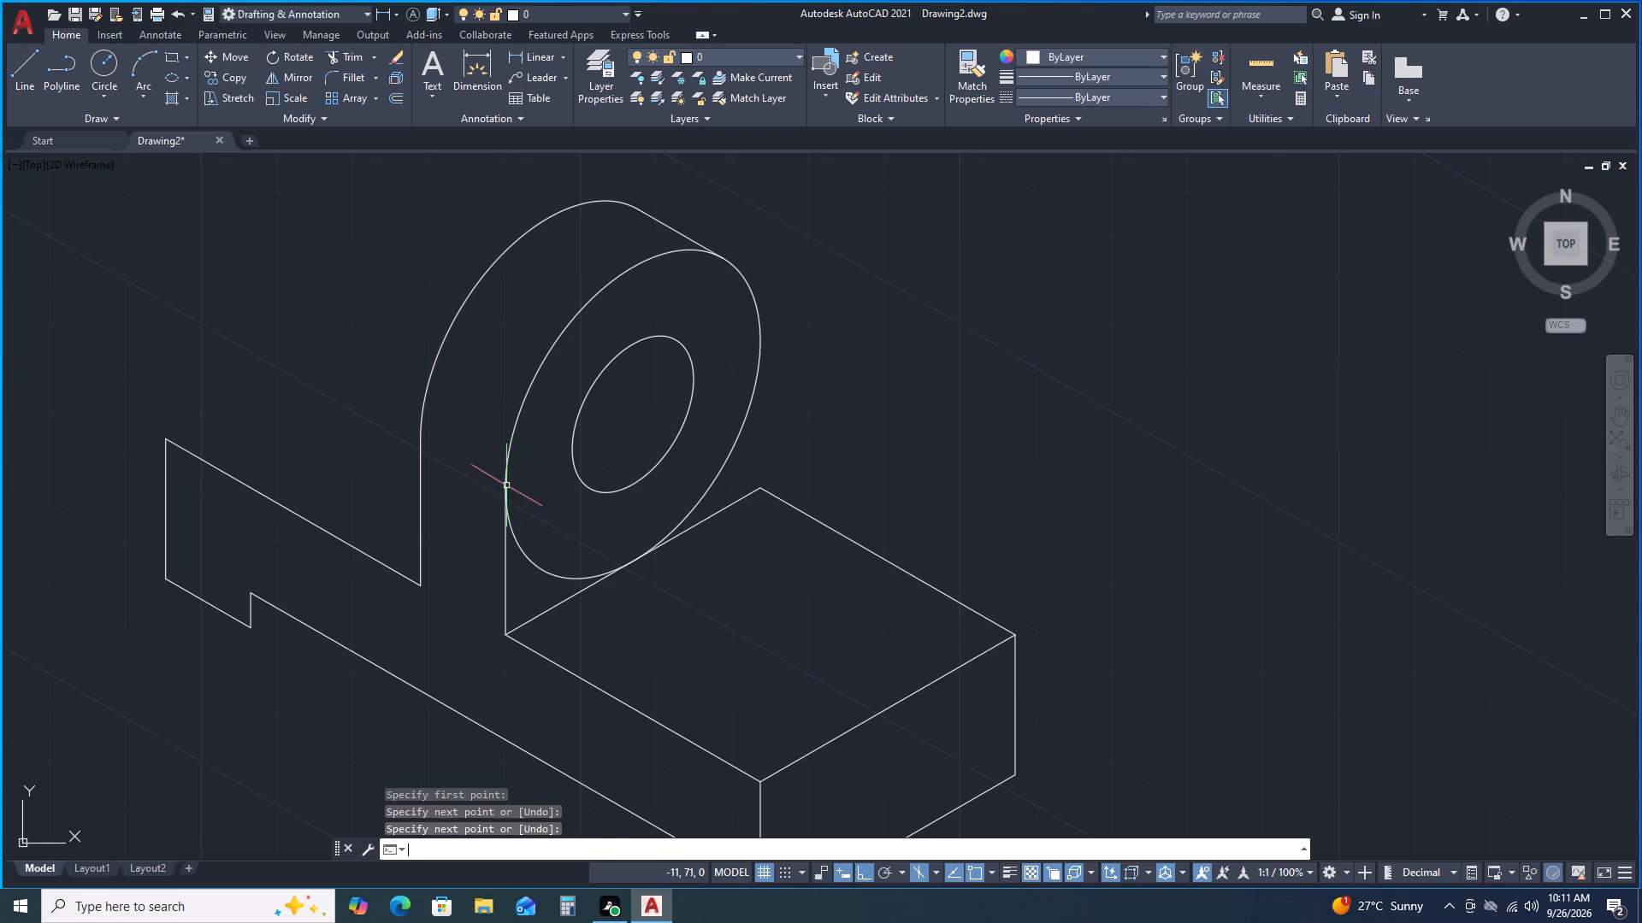
Trim the lower-left arc of the front large isocircle between the vertical line and the block's top edge.
click(348, 59)
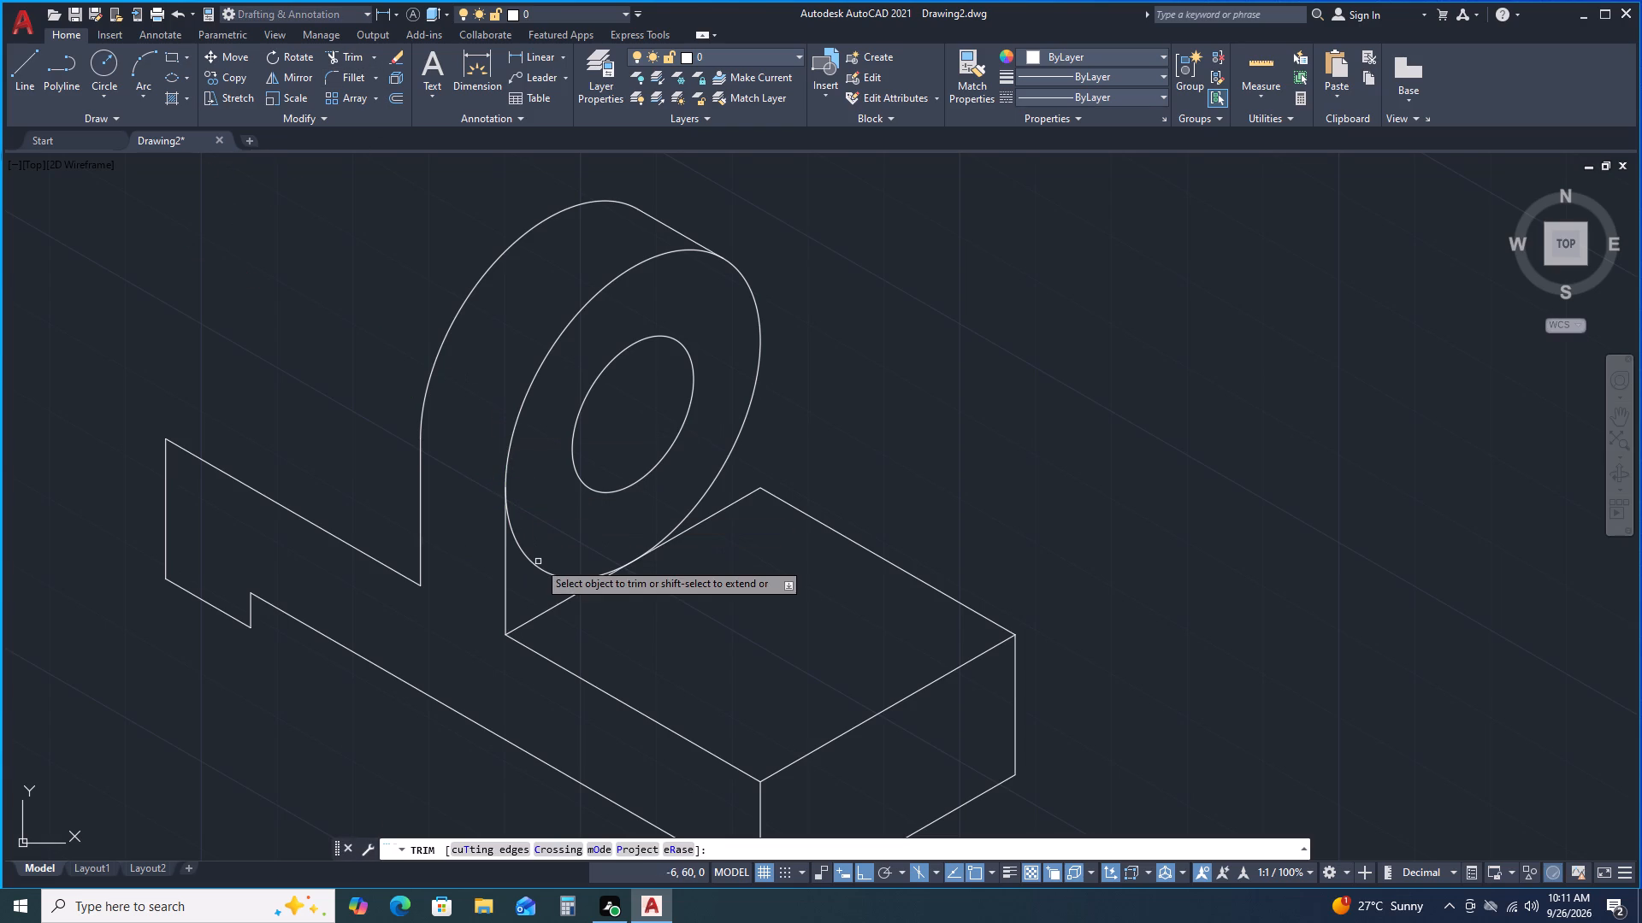
click(537, 565)
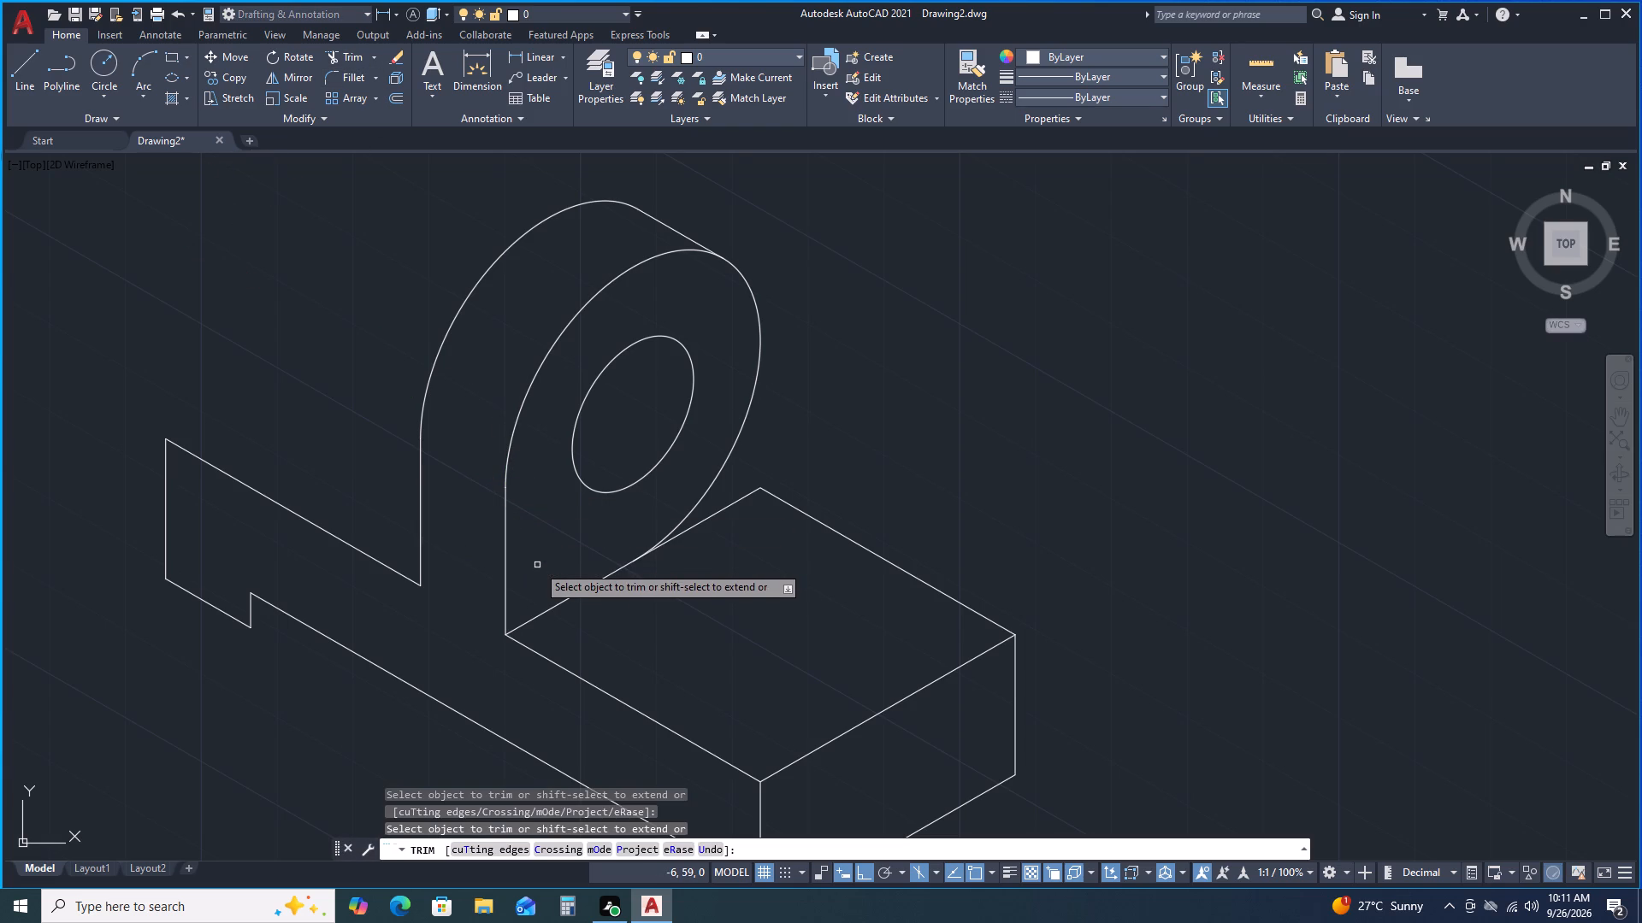
key(space)
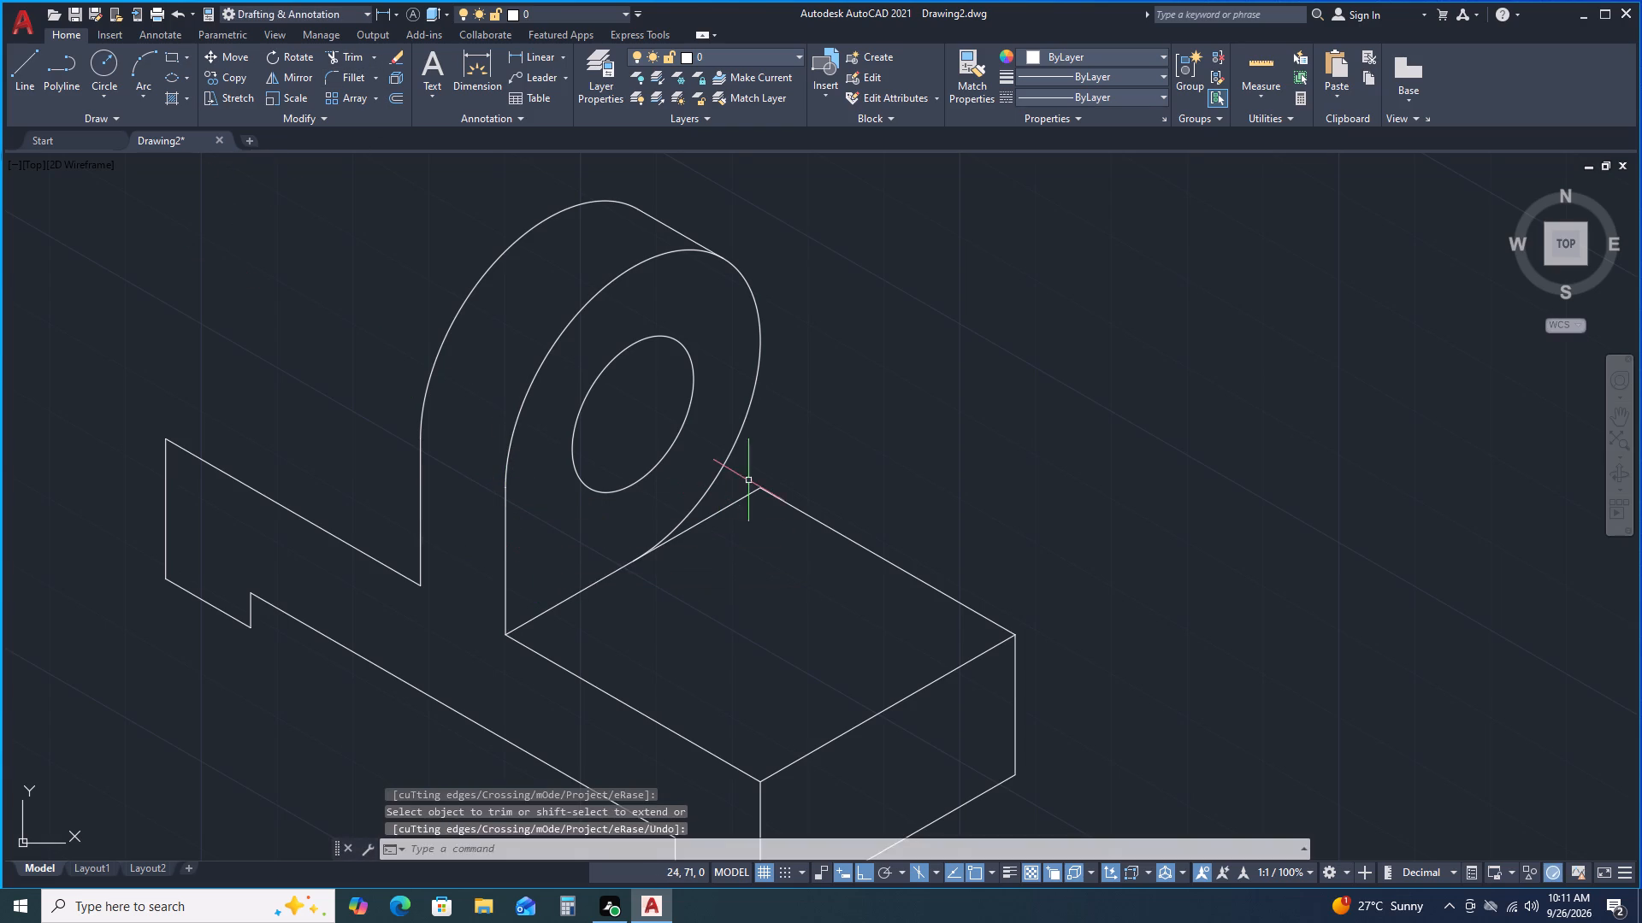
key(space)
Draw a vertical line about 21 long from the right block's top-face rear corner up to the front large isocircle's right side.
click(19, 59)
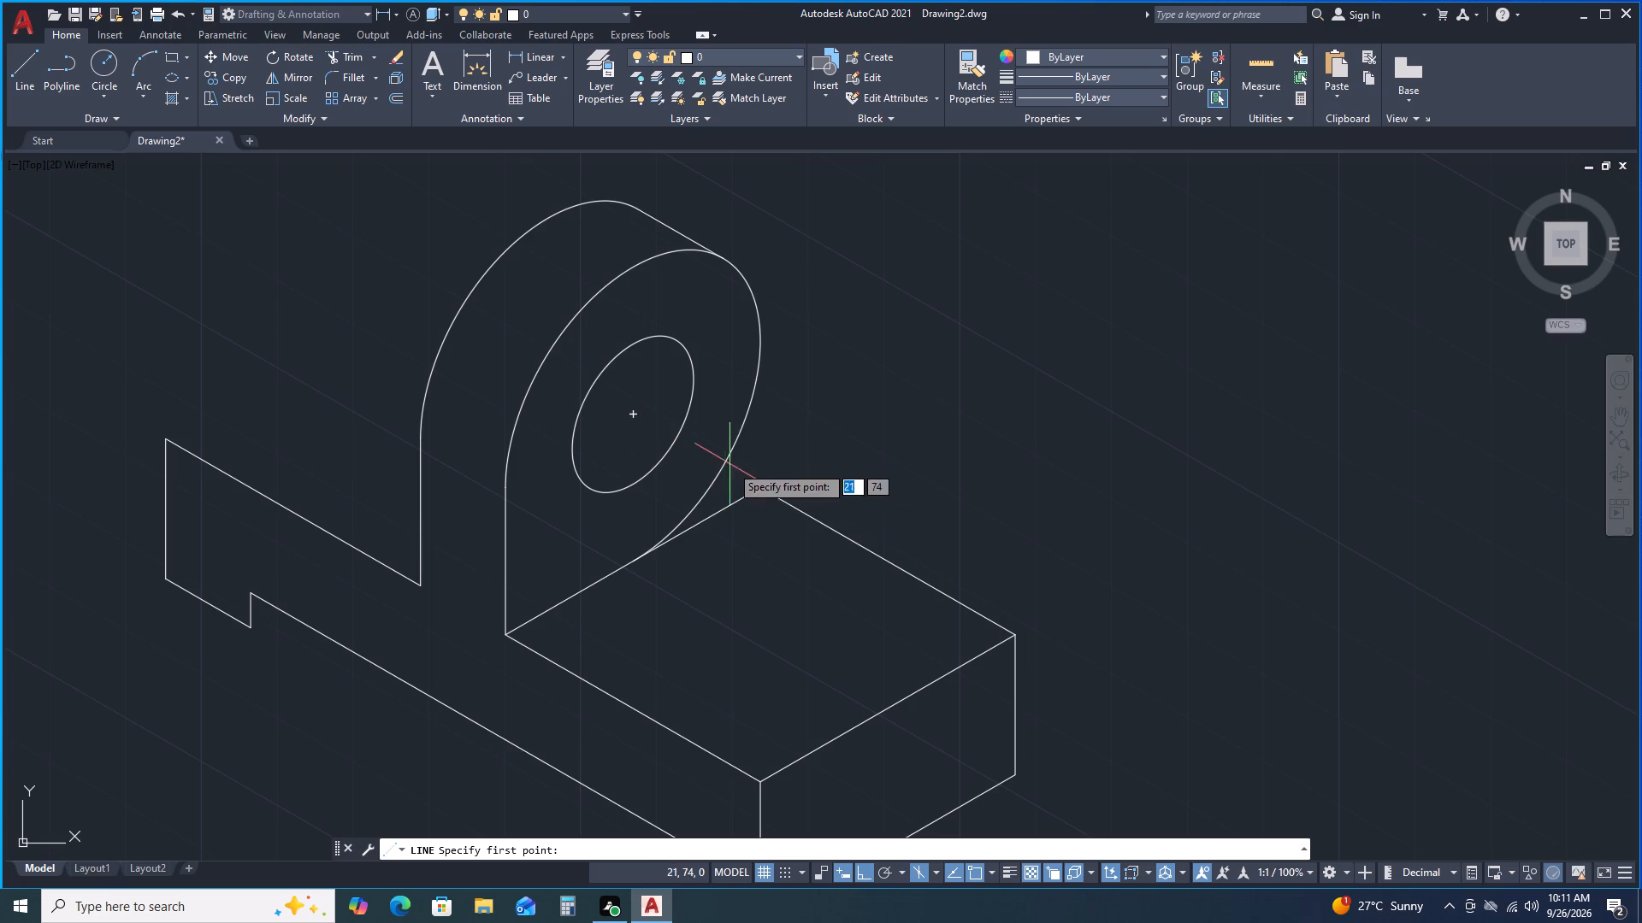
click(759, 485)
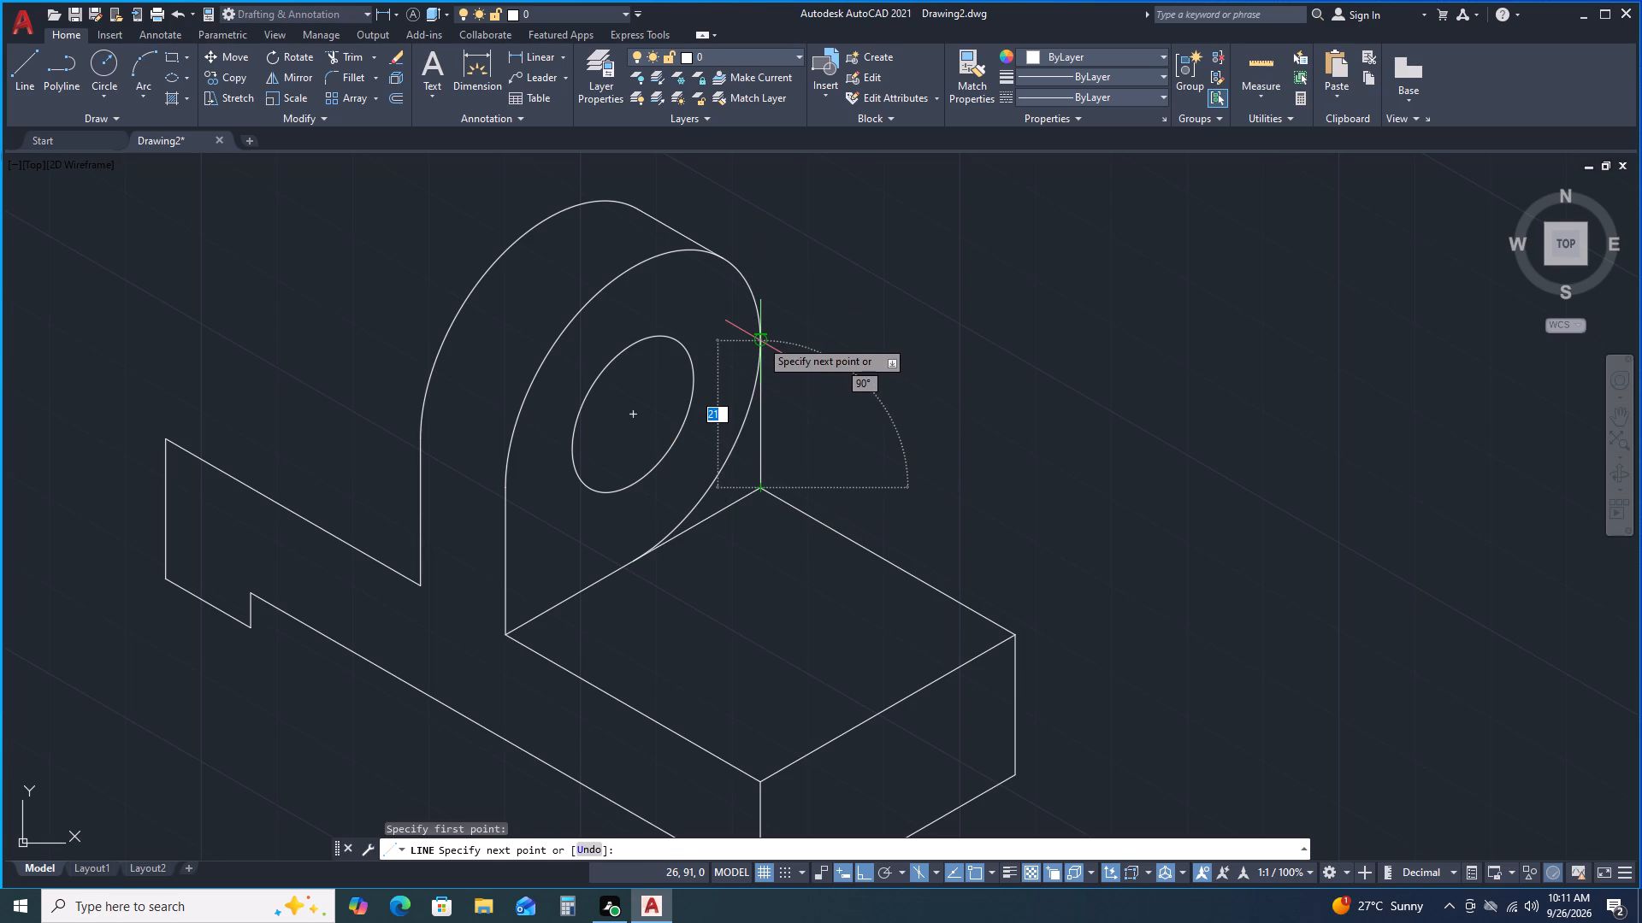
click(760, 338)
key(space)
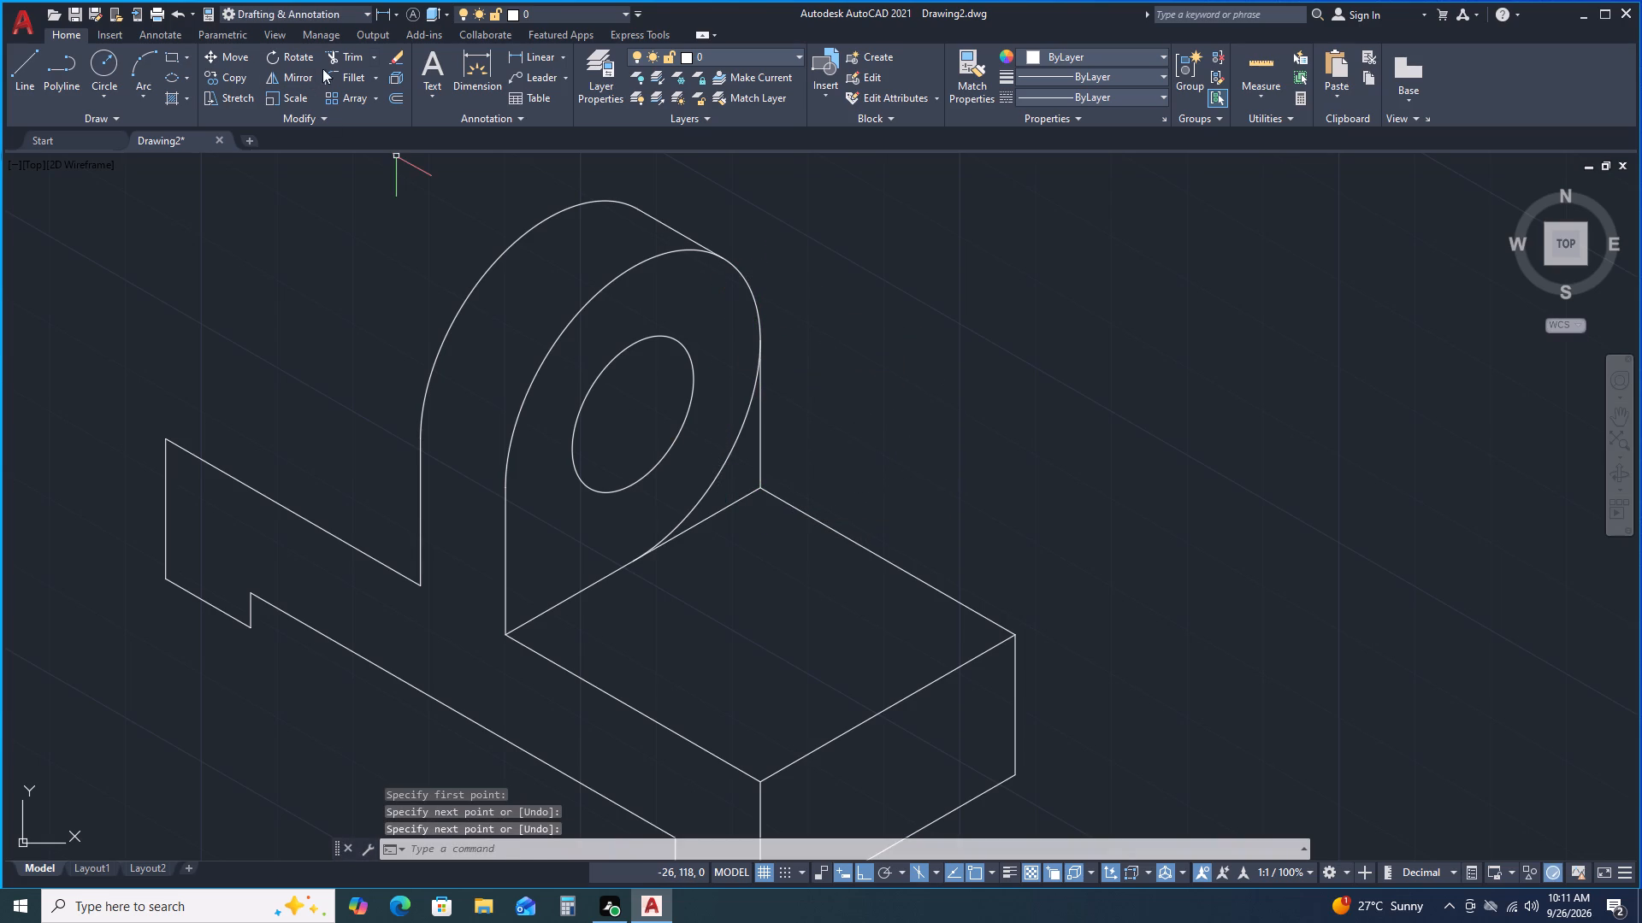
Trim the remaining lower-right arc of the front large isocircle below the new vertical line.
click(341, 58)
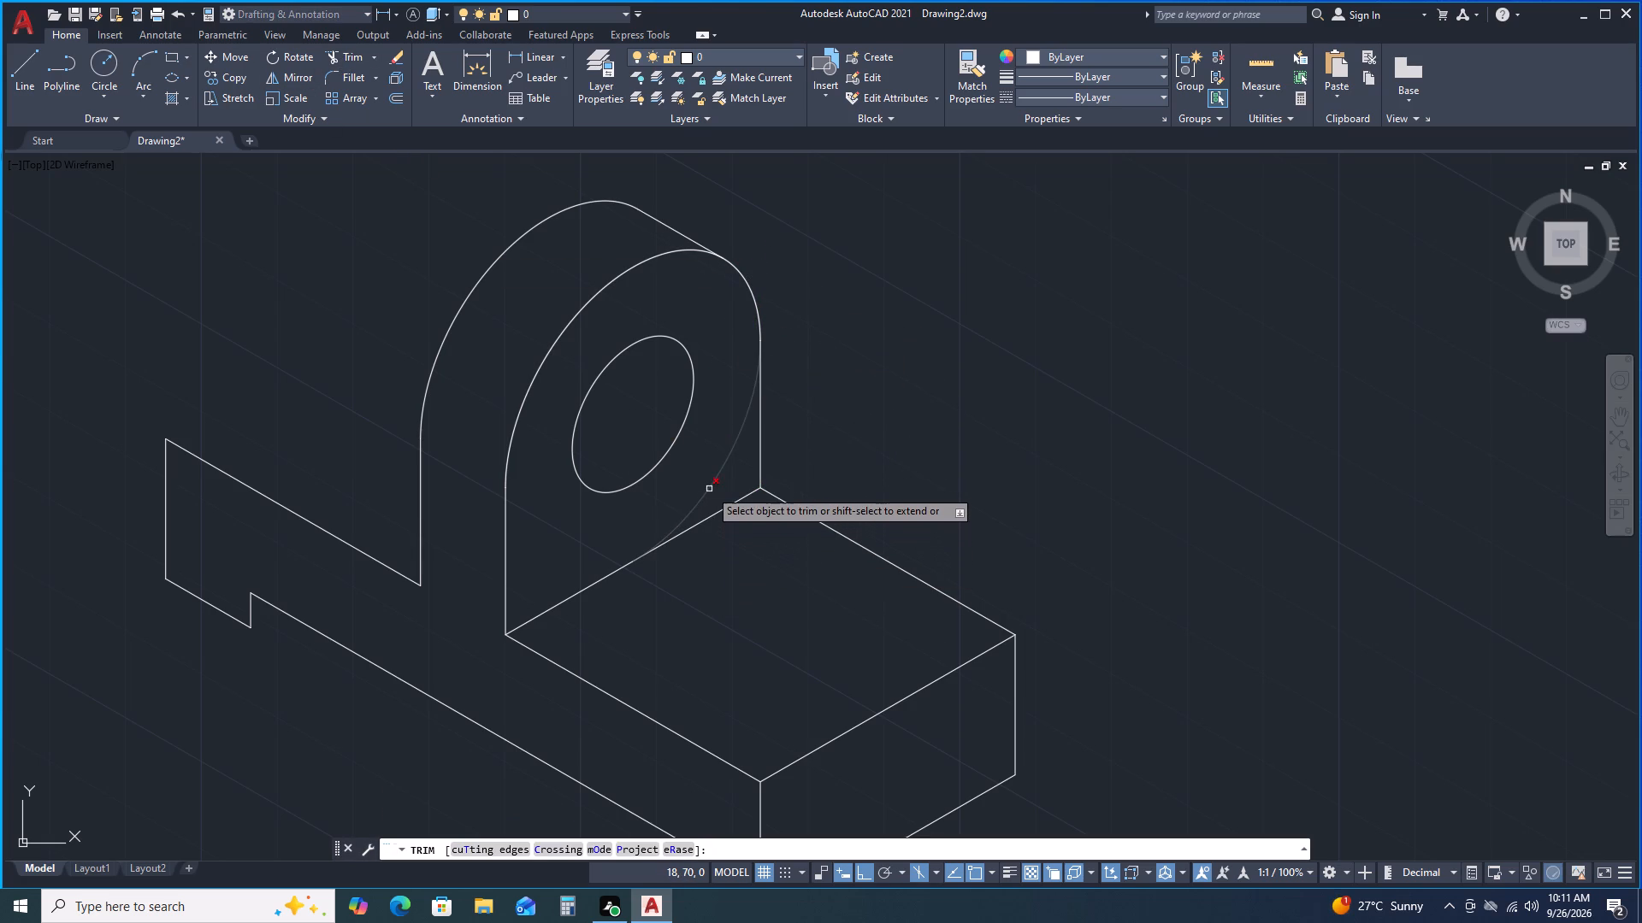
click(709, 489)
key(space)
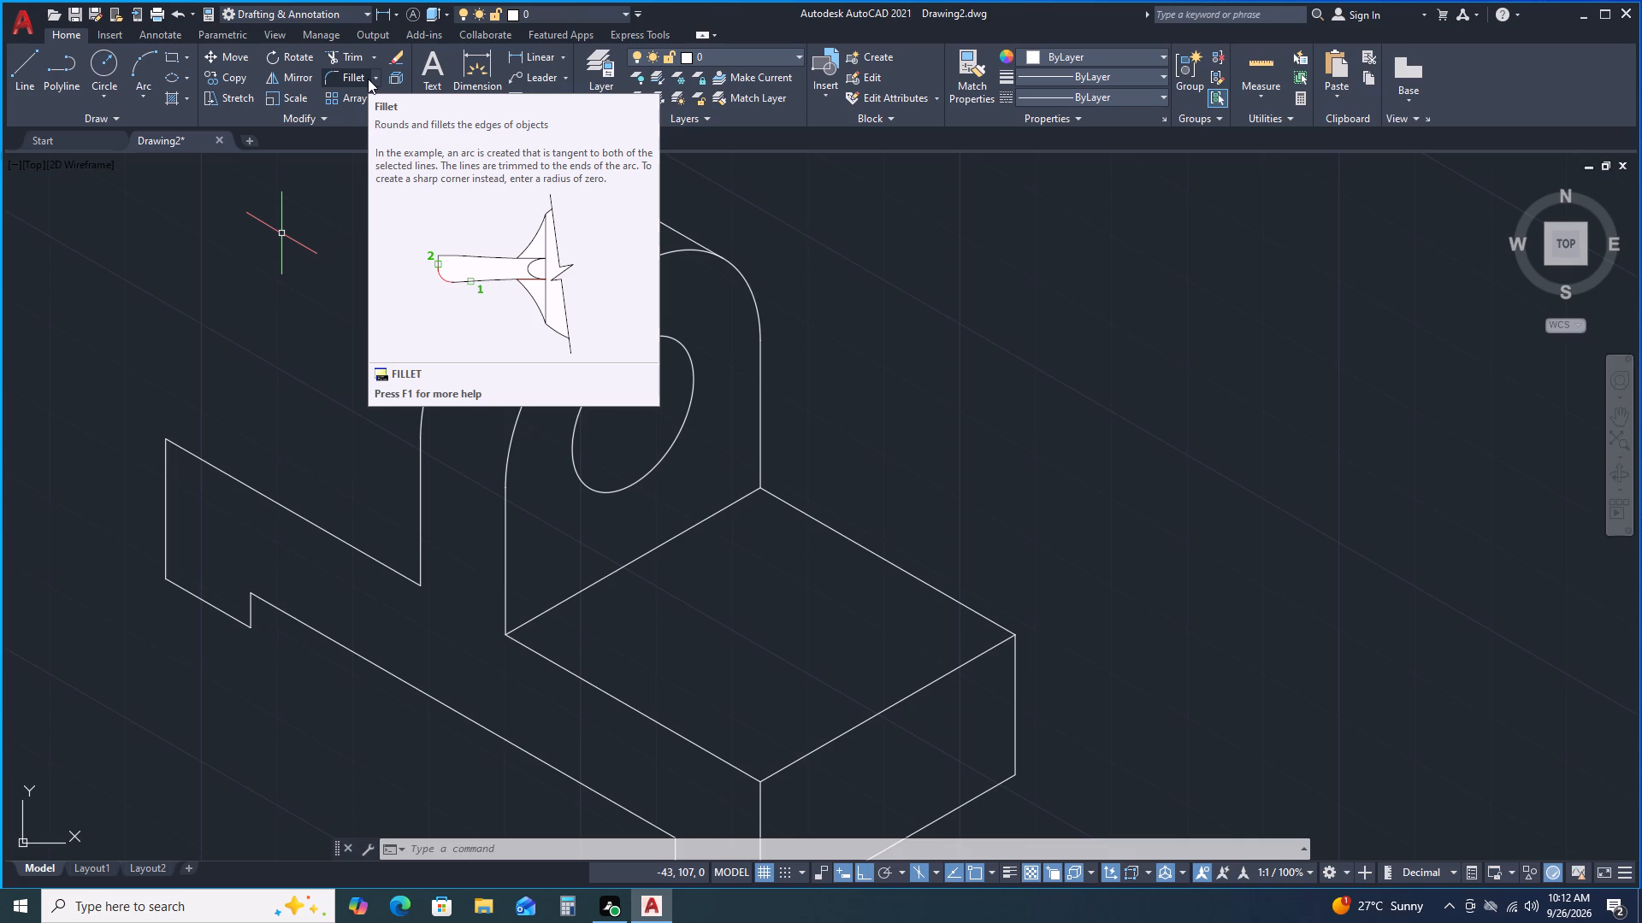
Switch to the Top isoplane while trying to track an isocircle centre 24 and 21 from the top face's outer right corner.
click(169, 77)
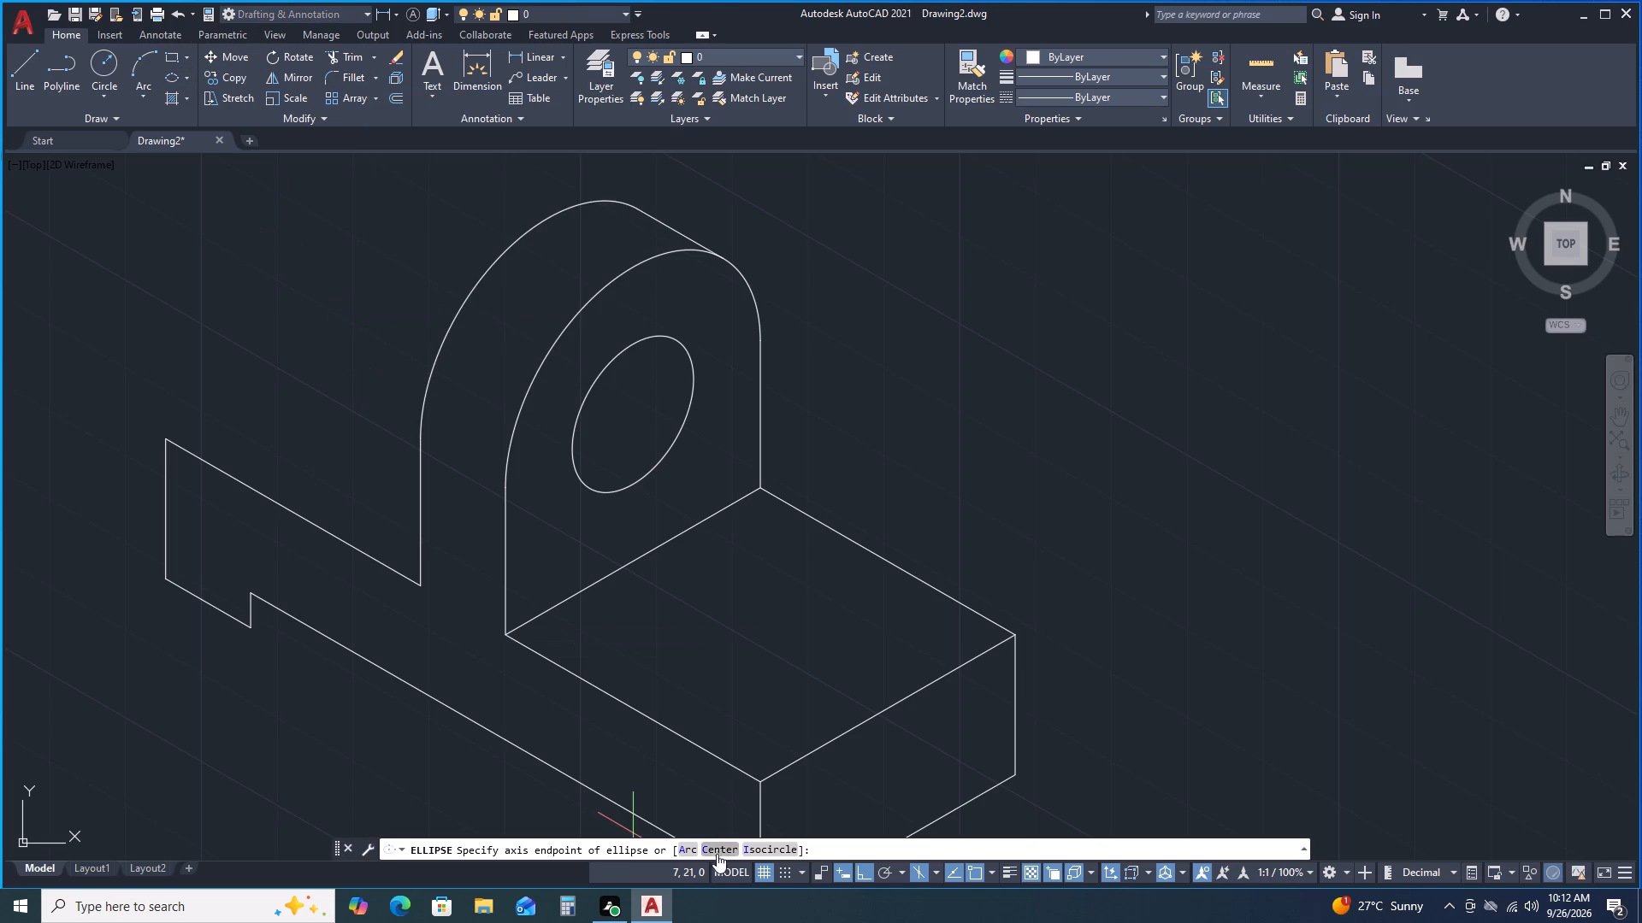
click(752, 850)
text(tk)
key(Return)
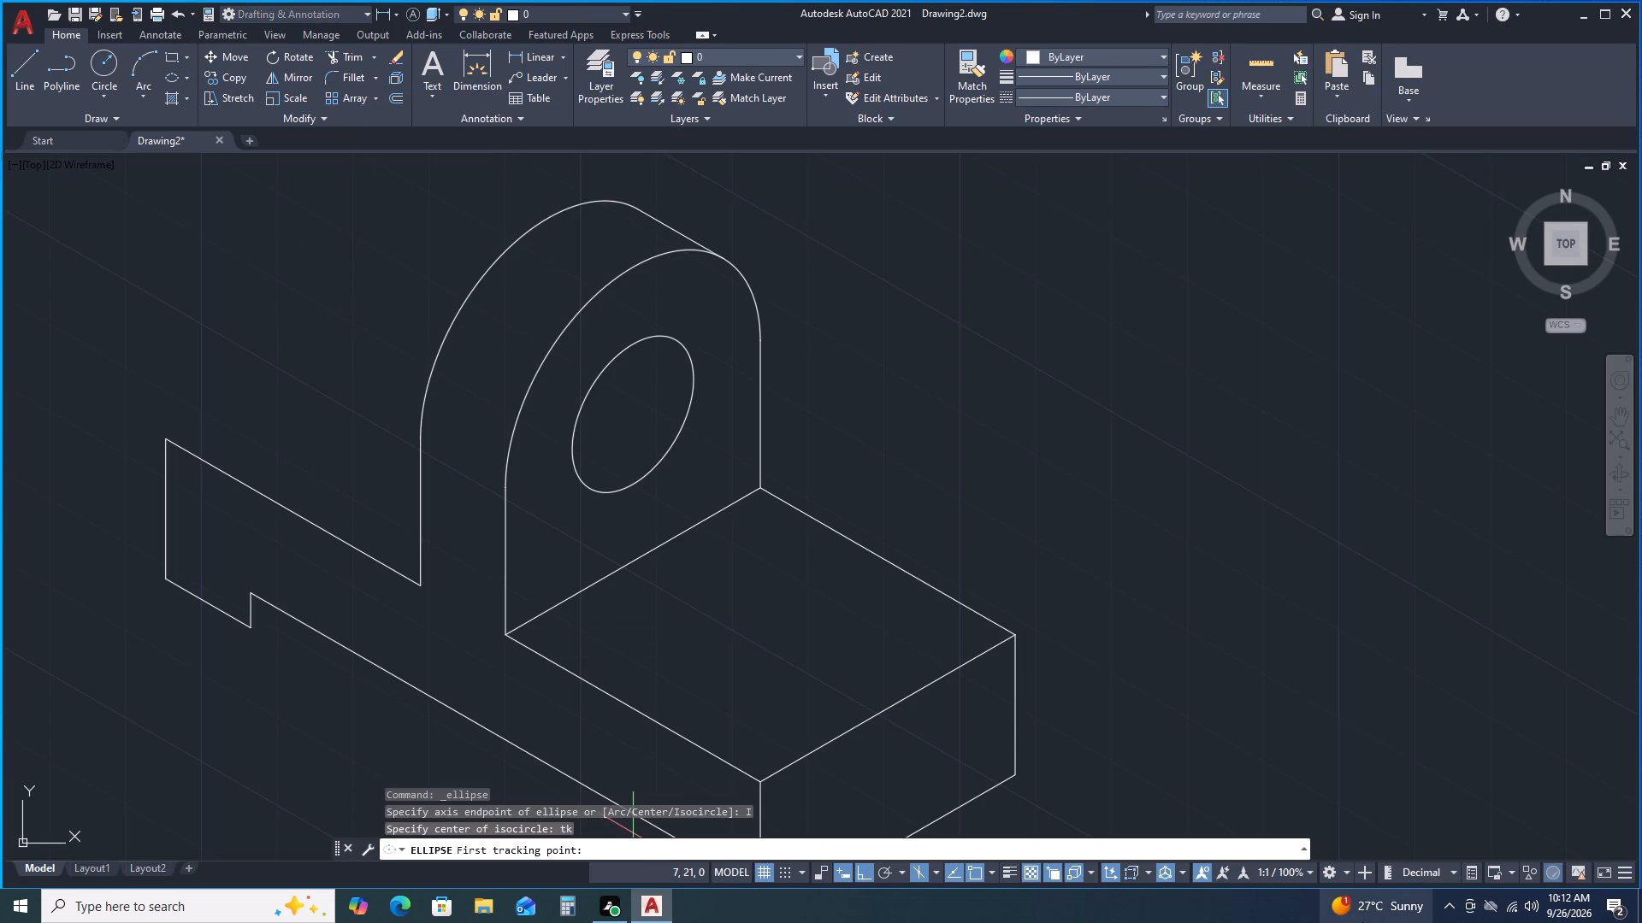
click(1016, 632)
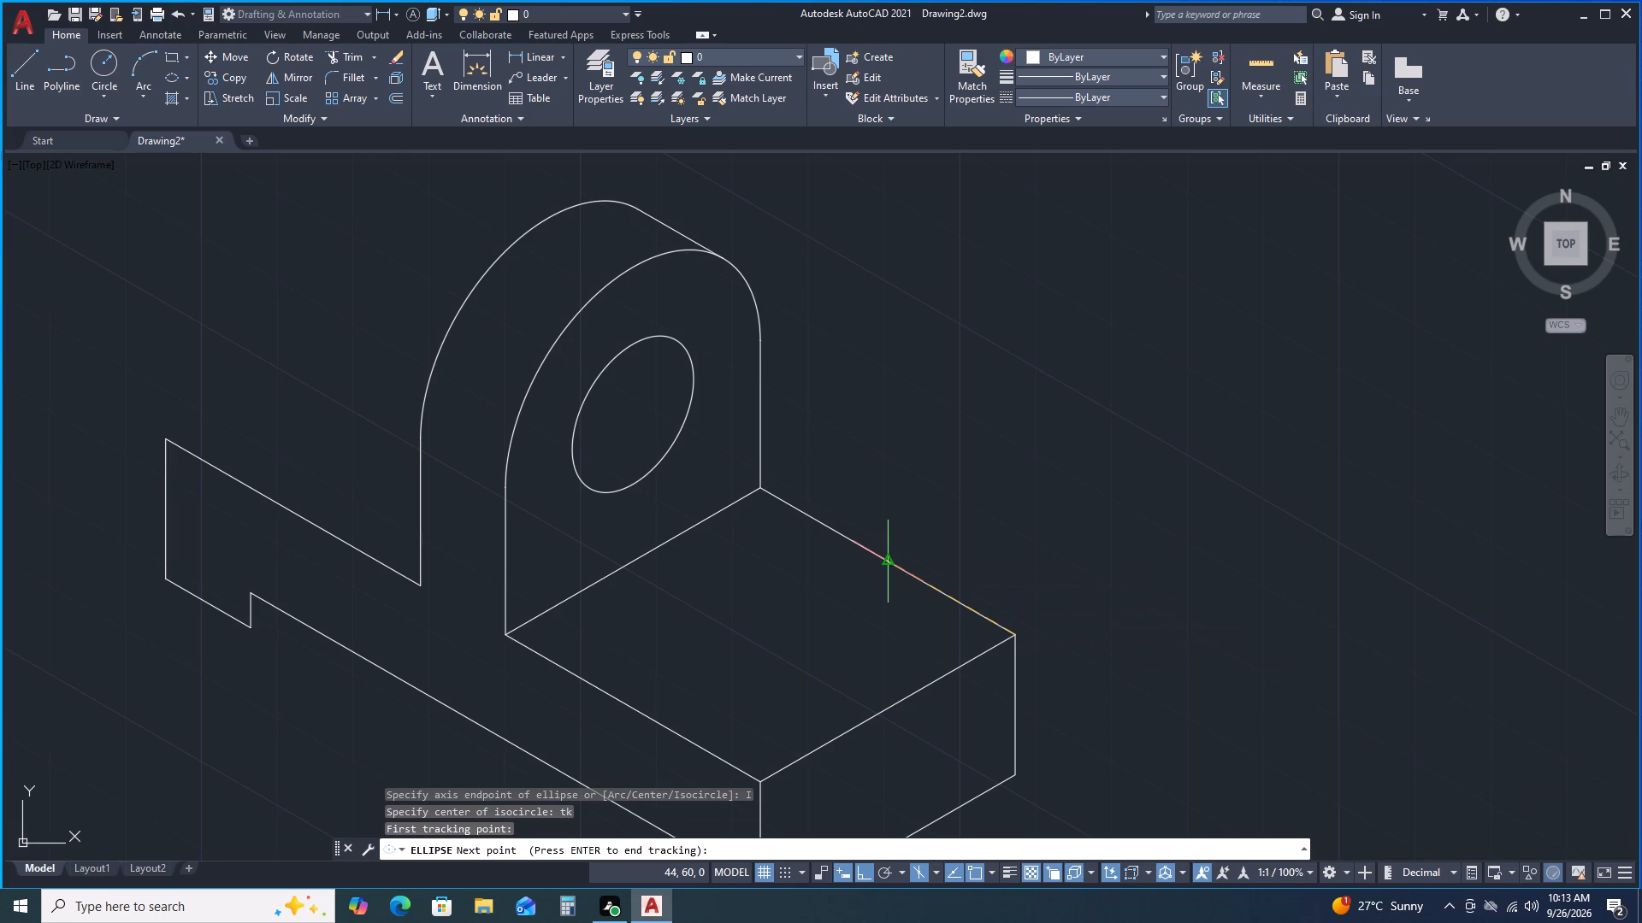
text(24)
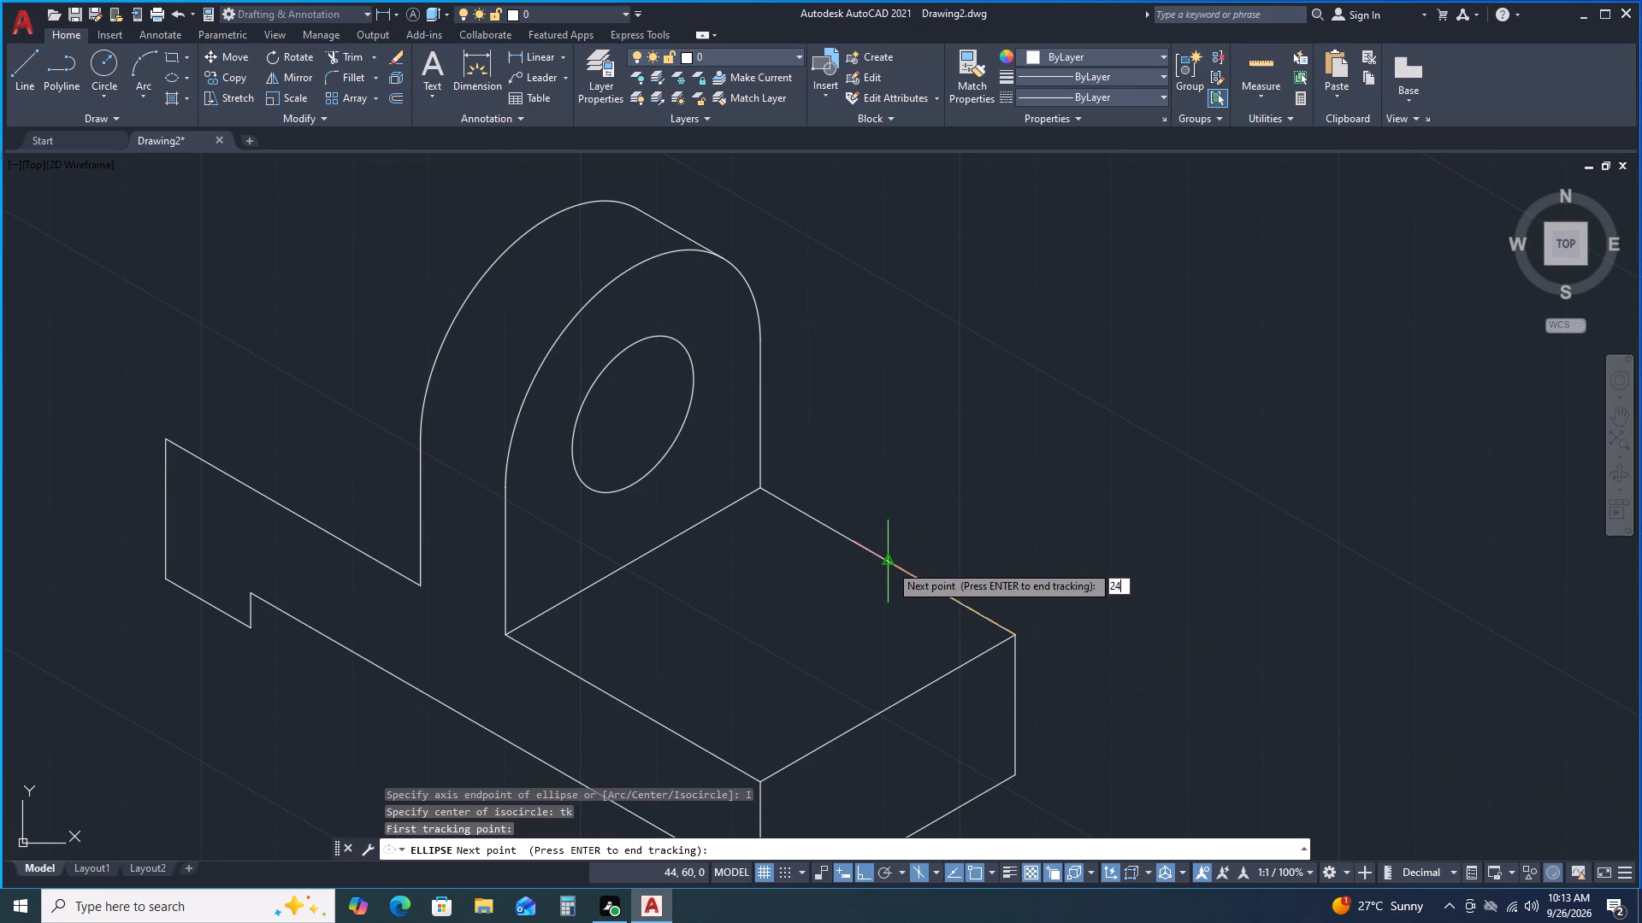
key(Return)
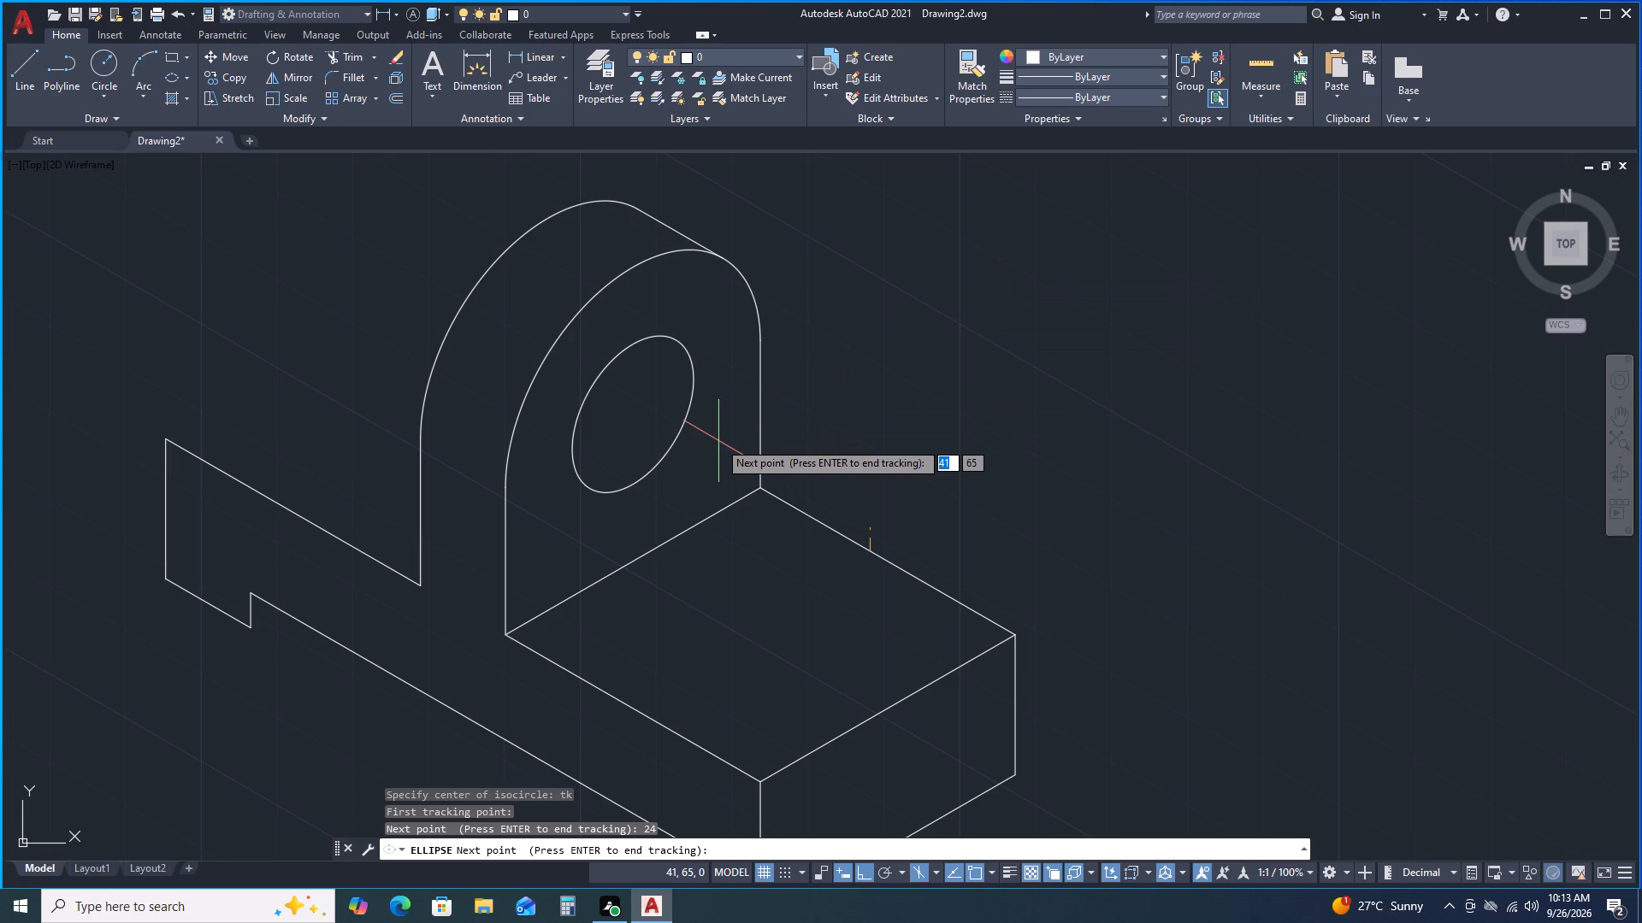
key(F5)
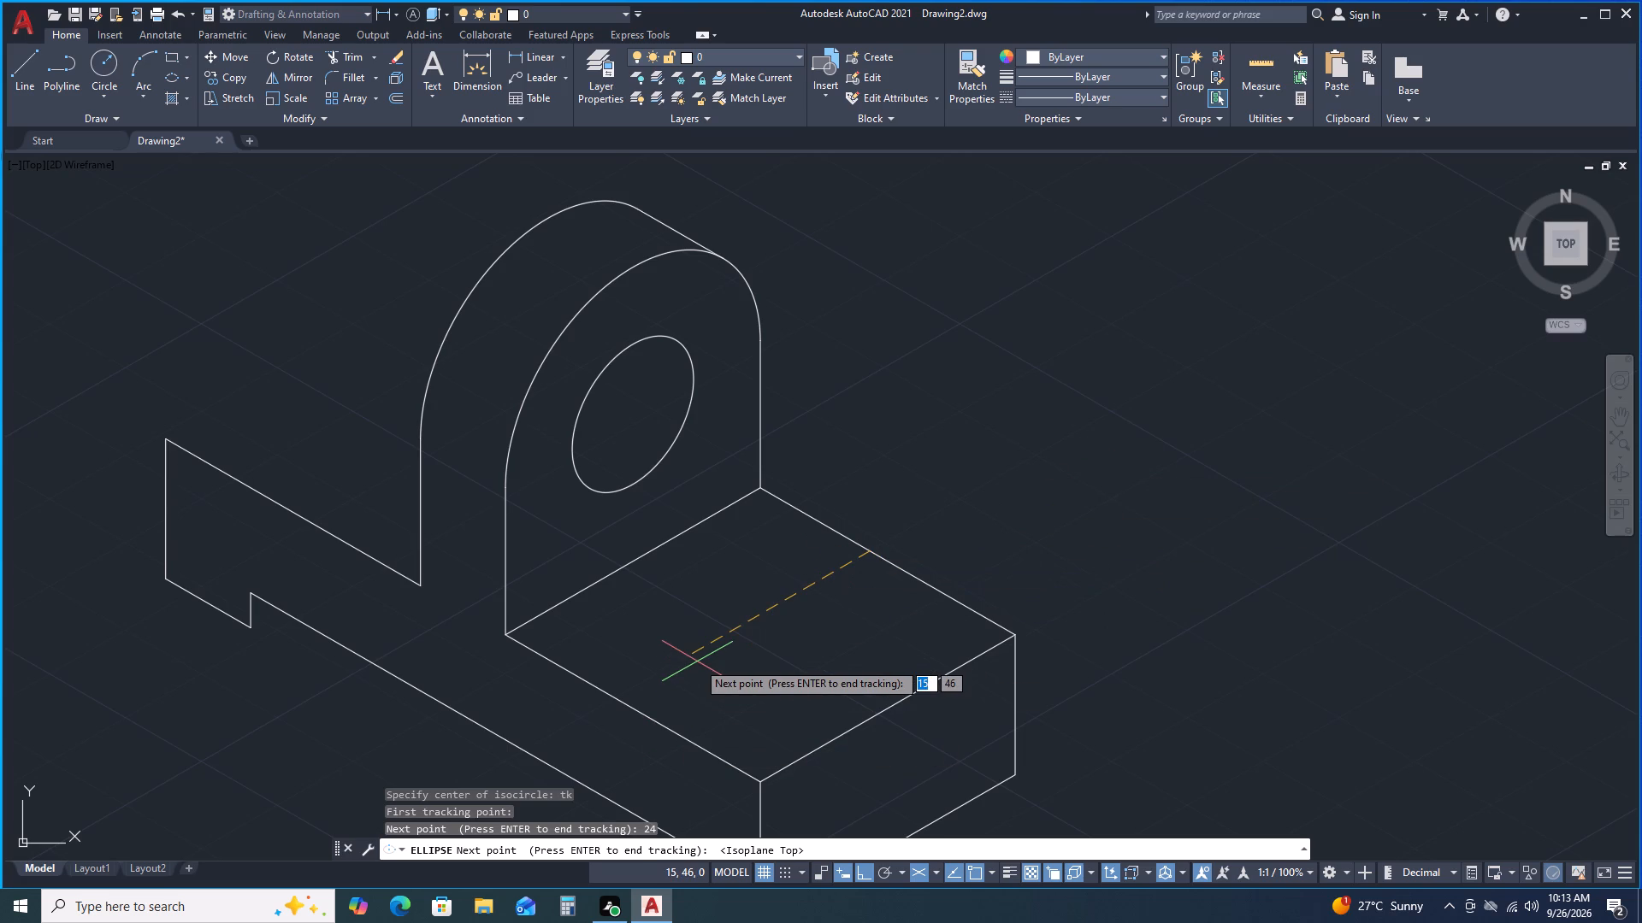
text(21)
key(Return)
key(Return)
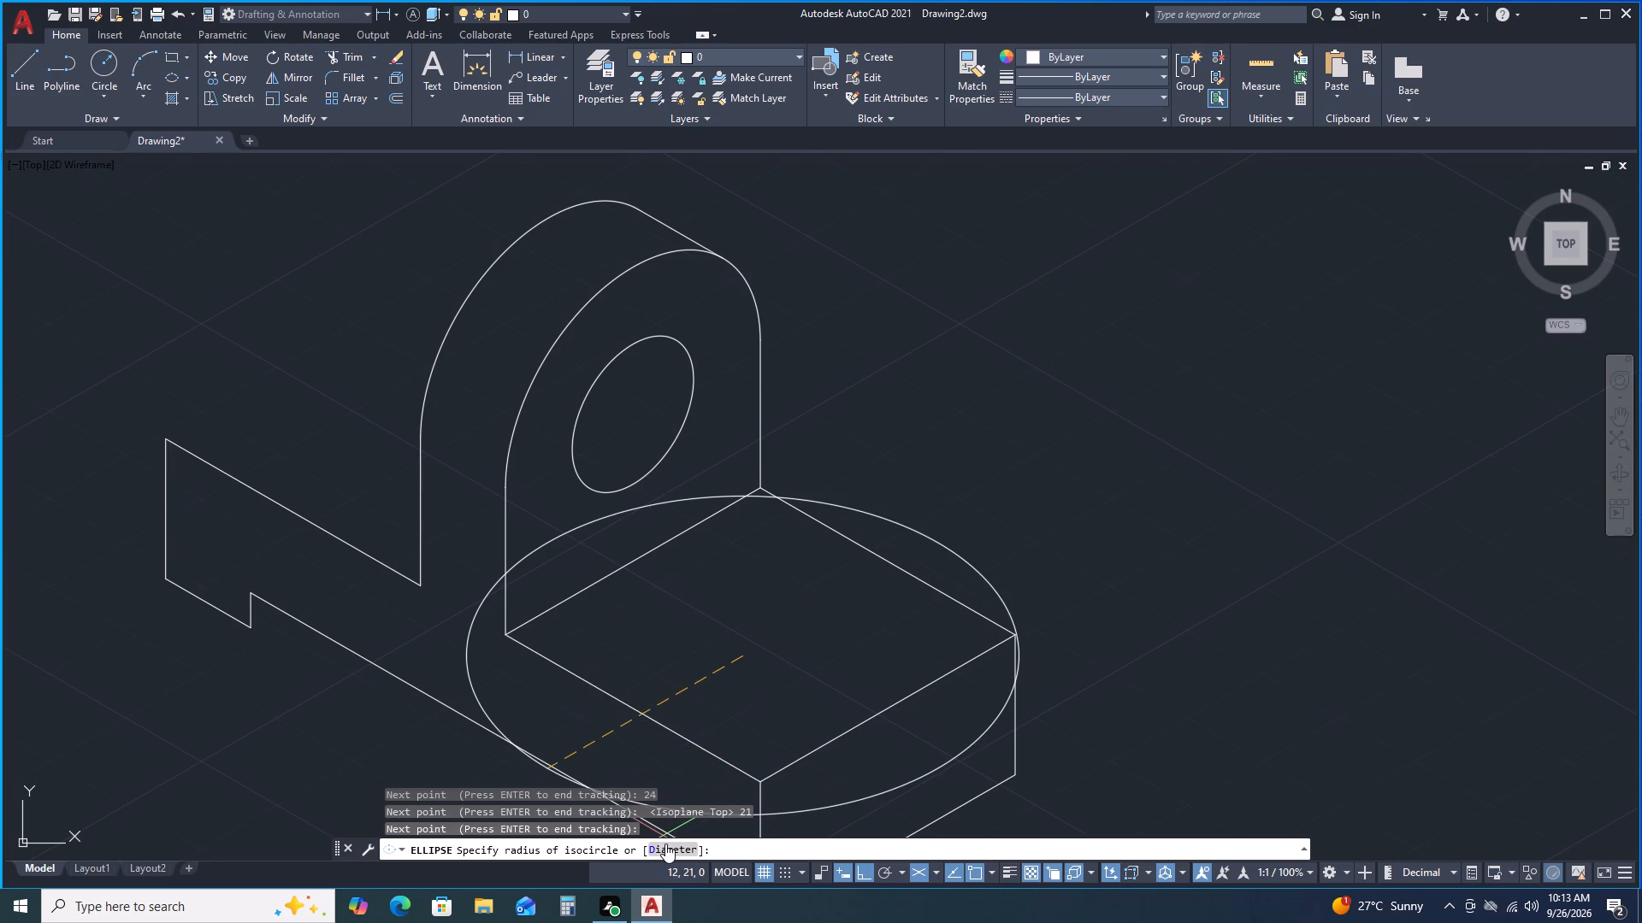
key(space)
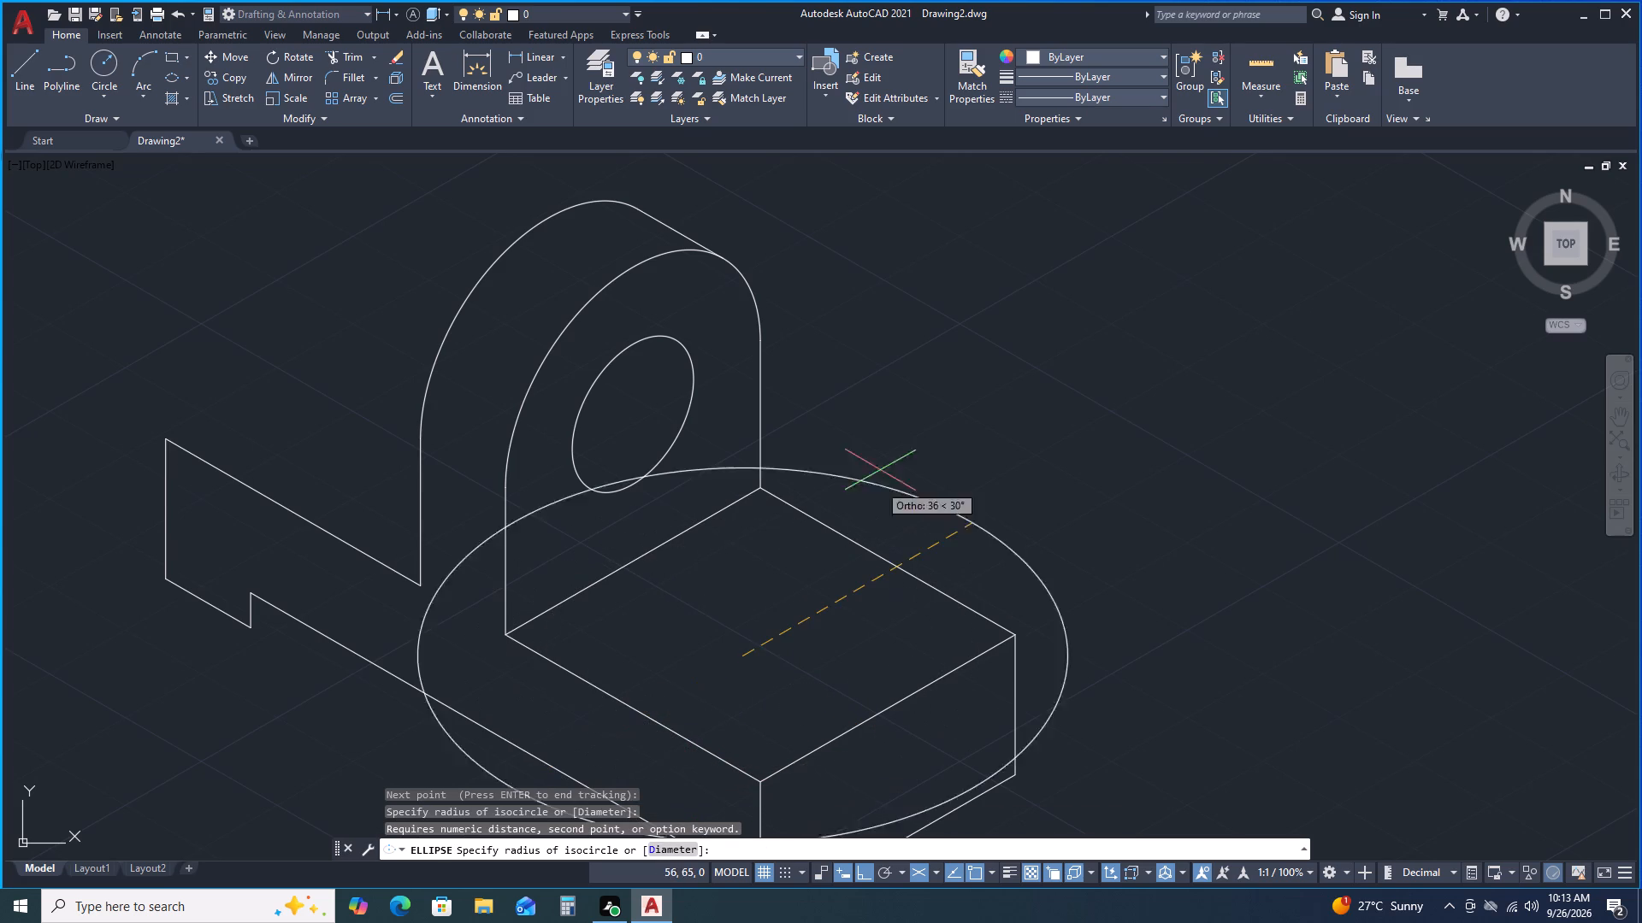
key(Escape)
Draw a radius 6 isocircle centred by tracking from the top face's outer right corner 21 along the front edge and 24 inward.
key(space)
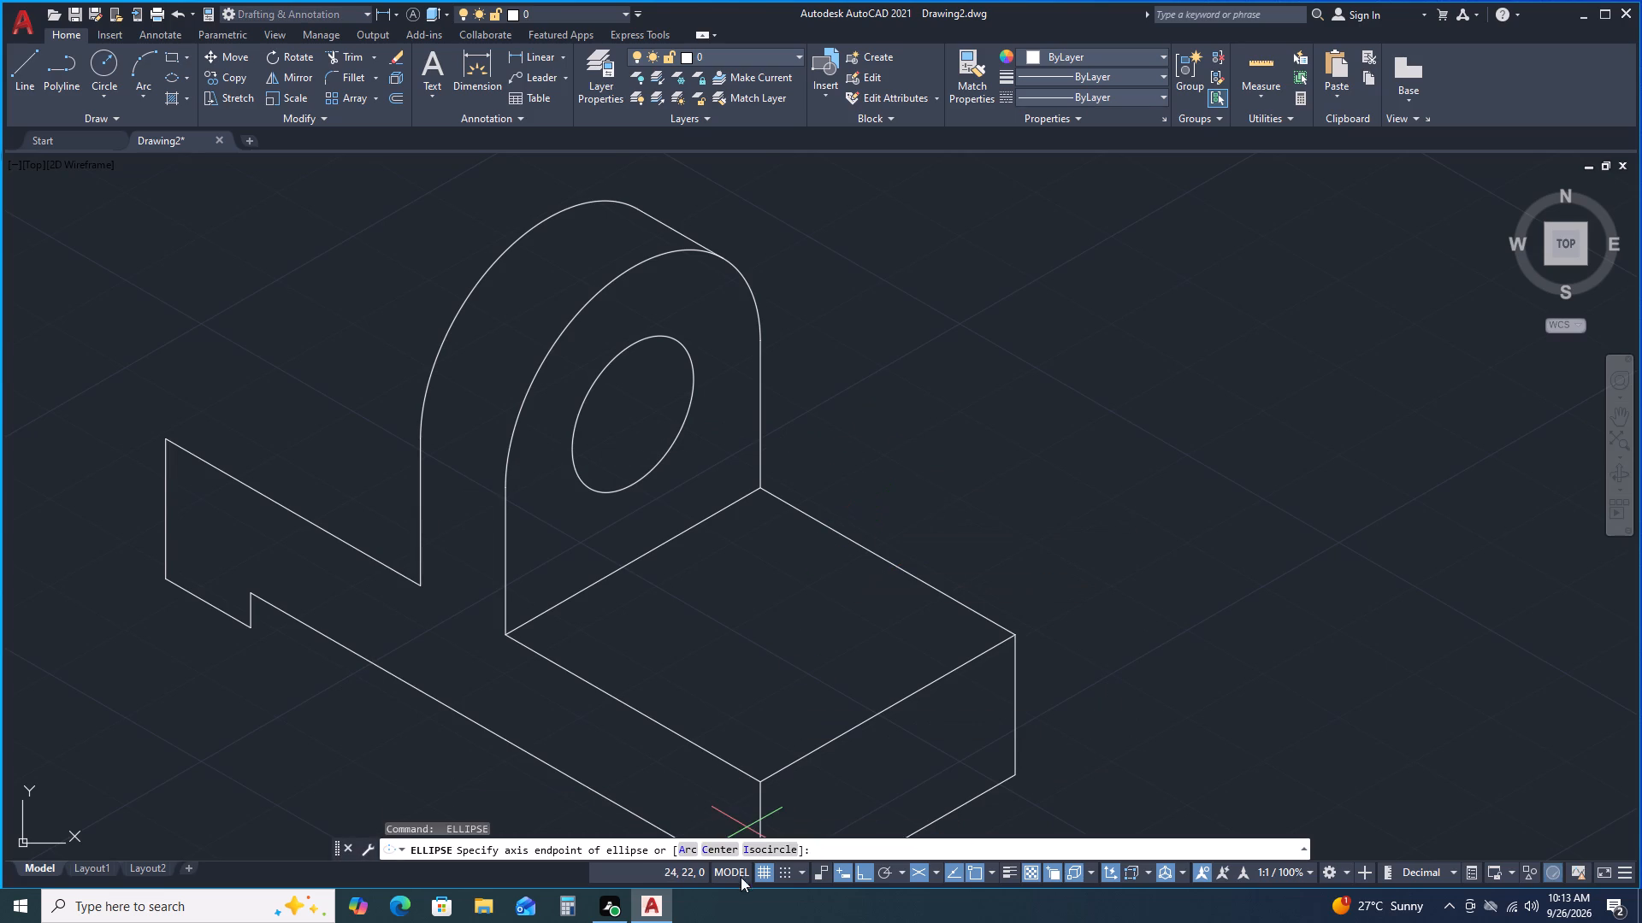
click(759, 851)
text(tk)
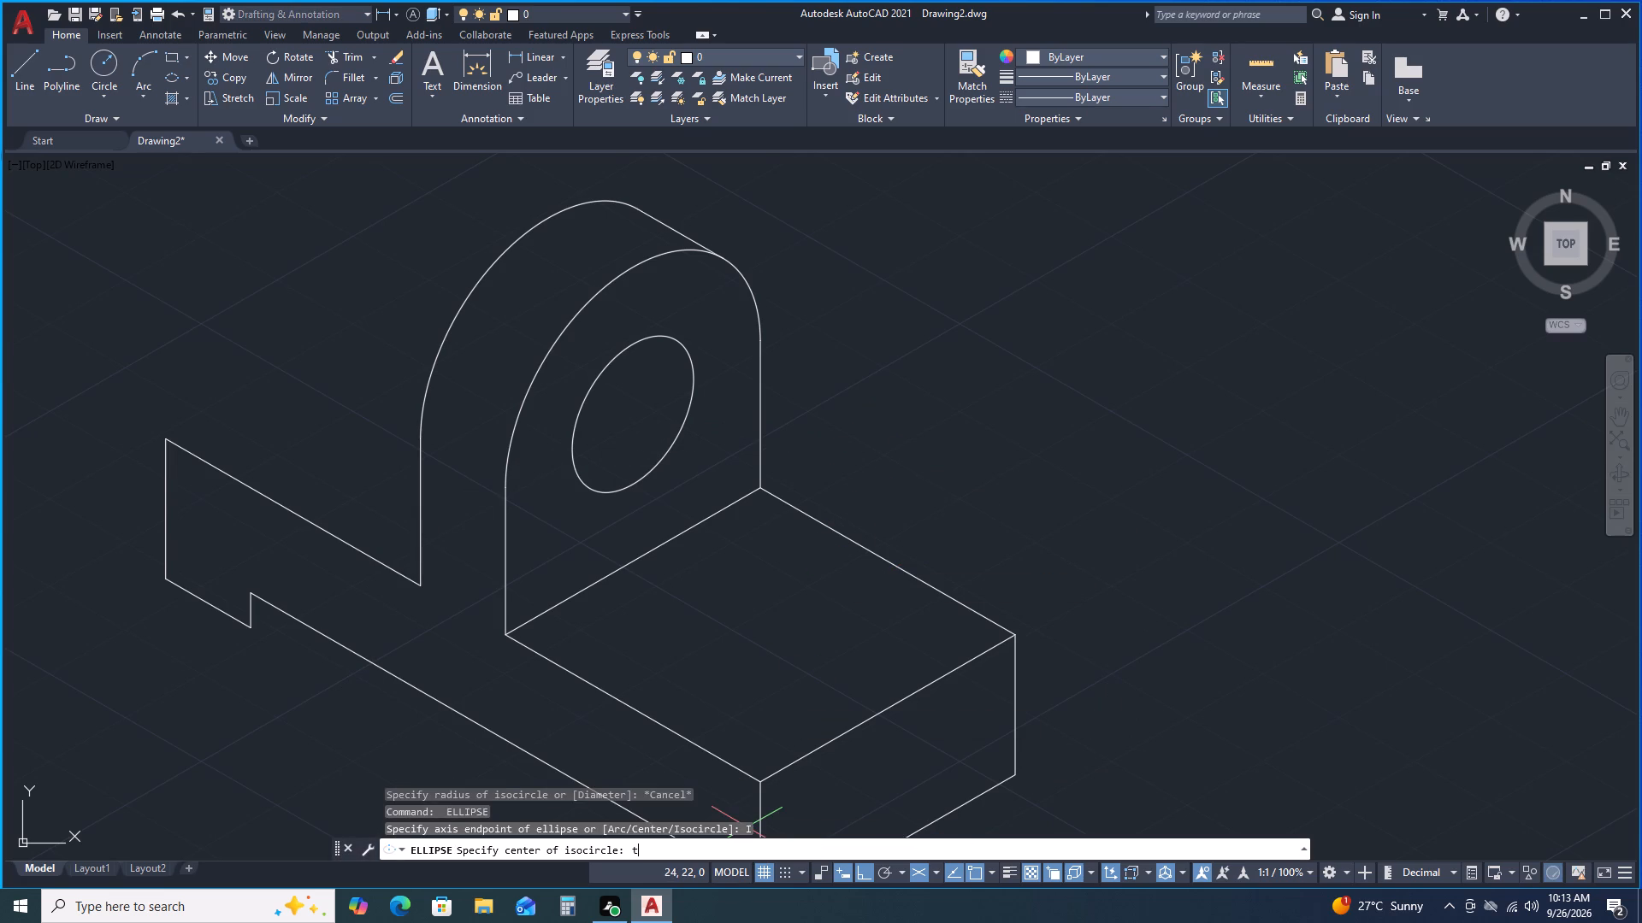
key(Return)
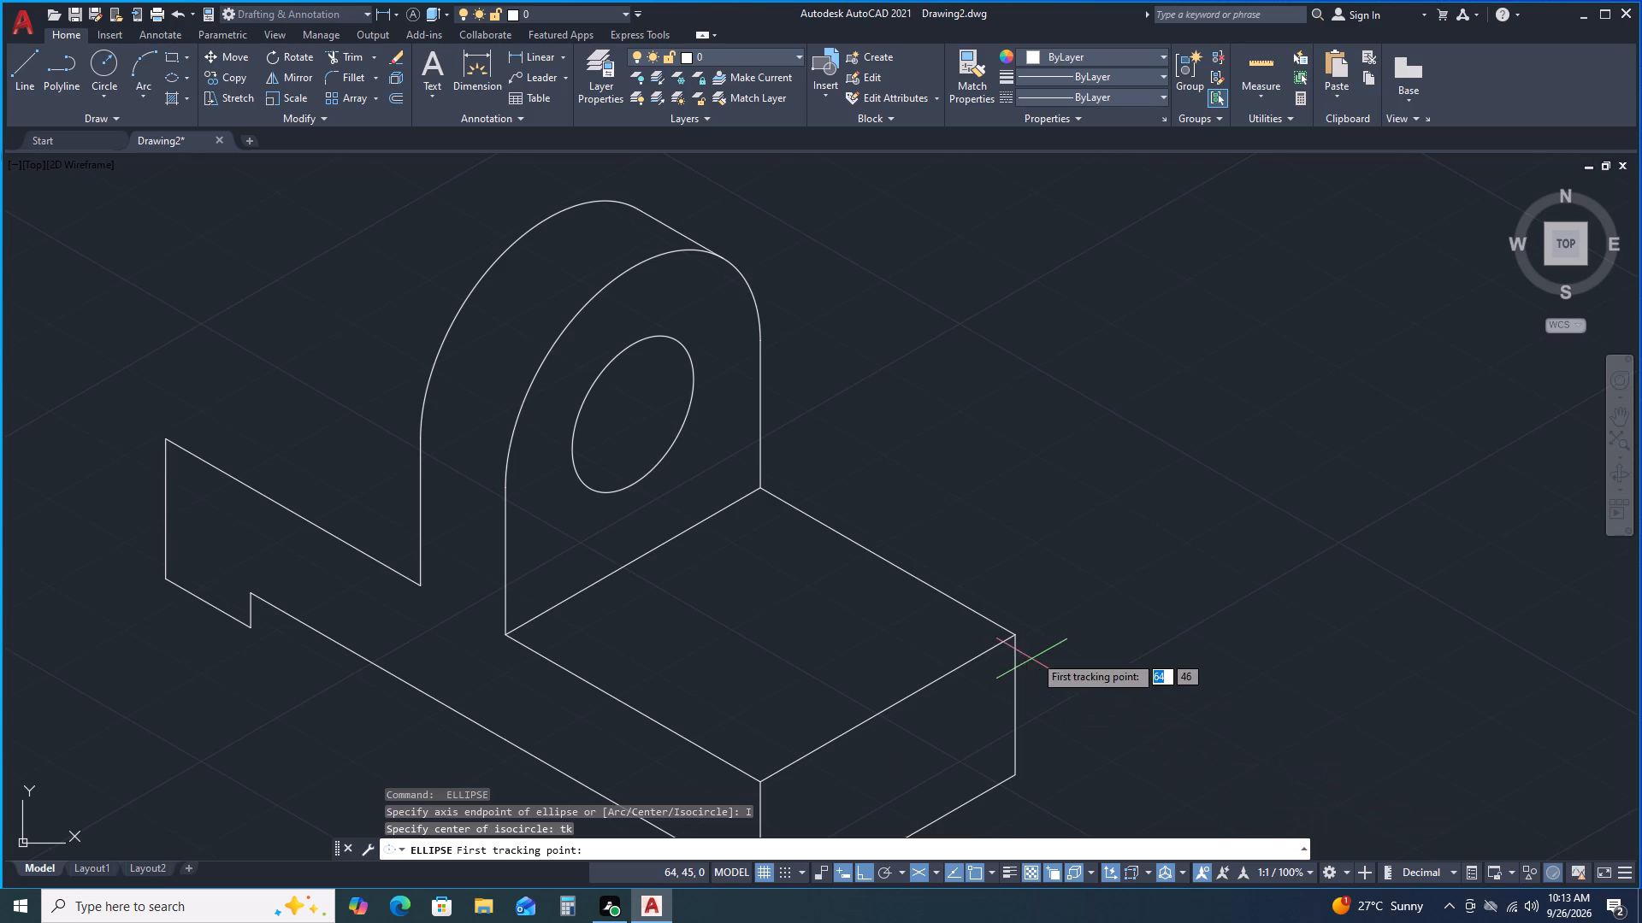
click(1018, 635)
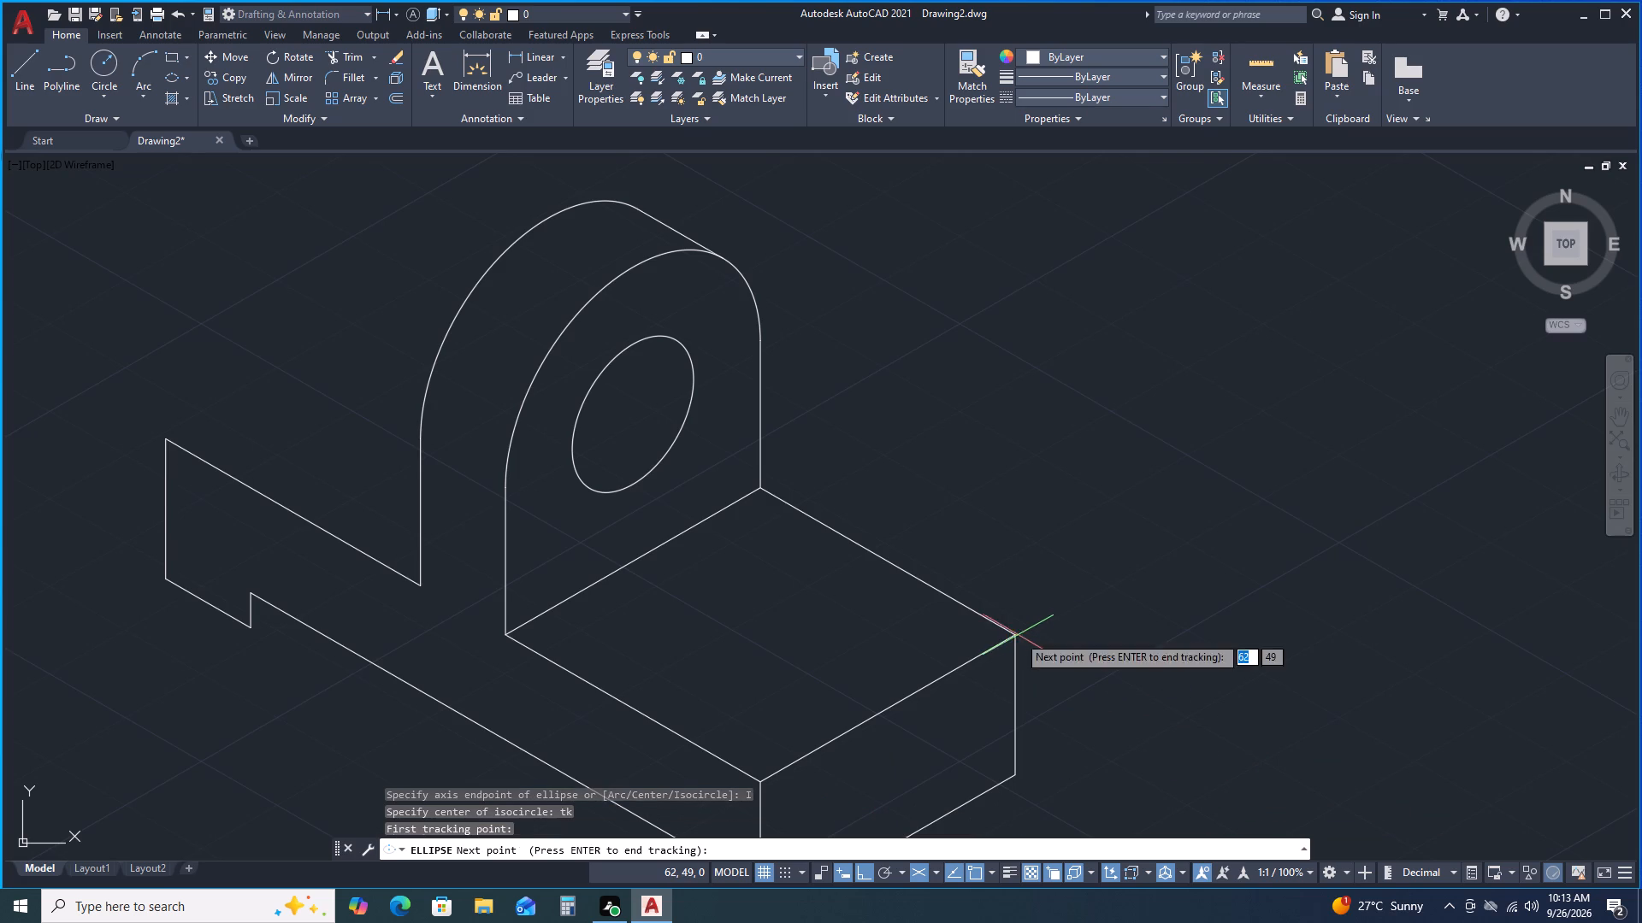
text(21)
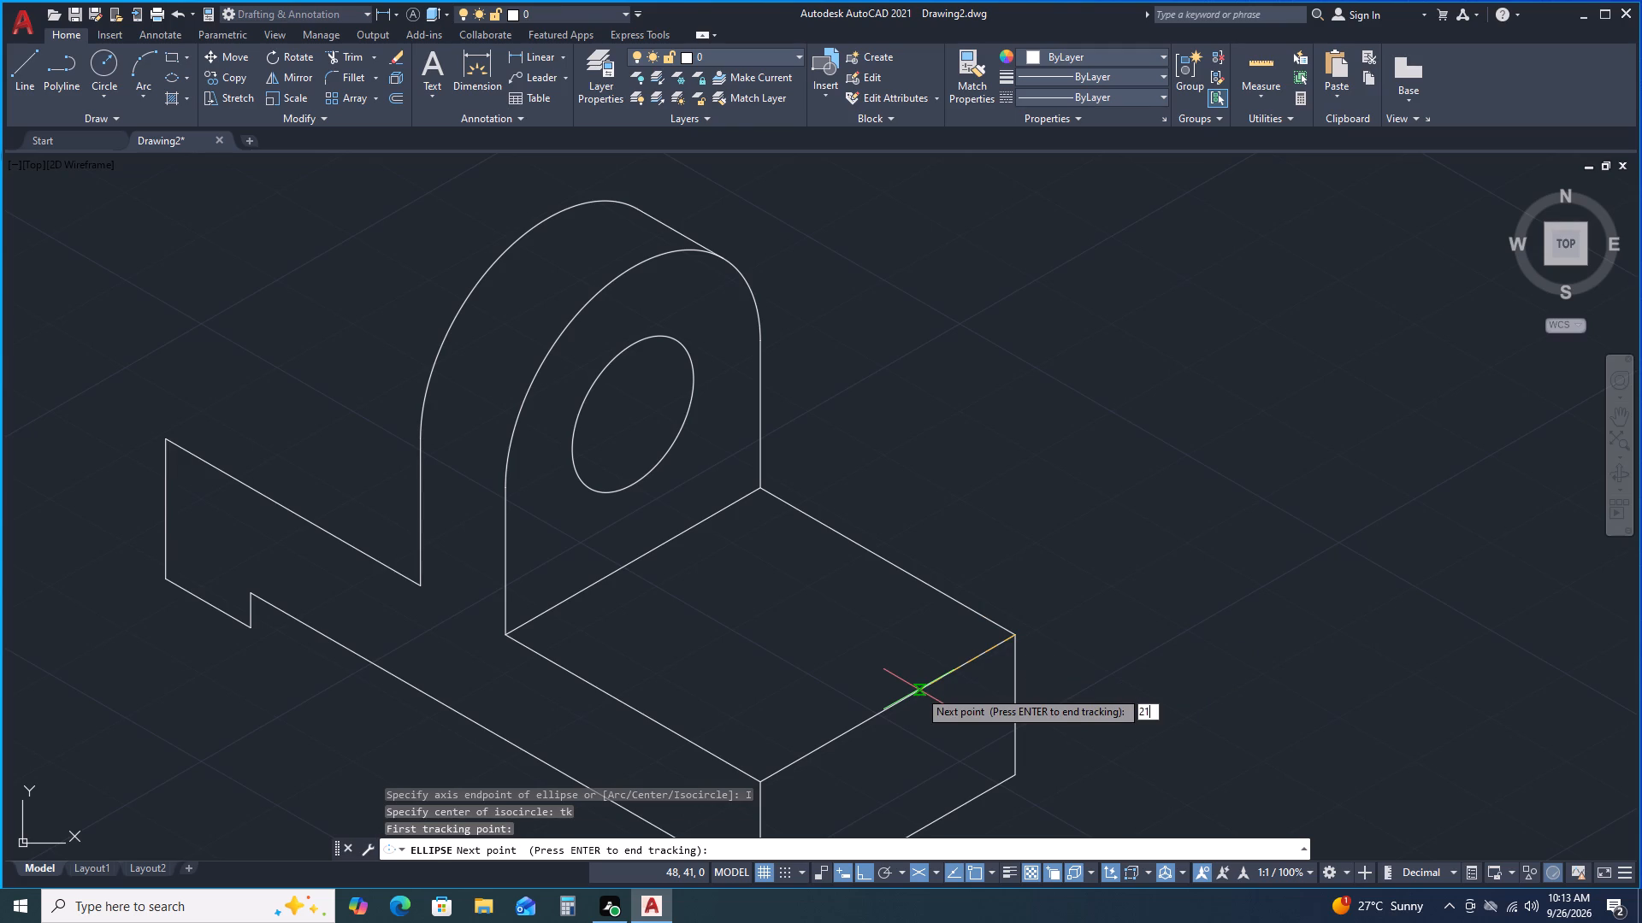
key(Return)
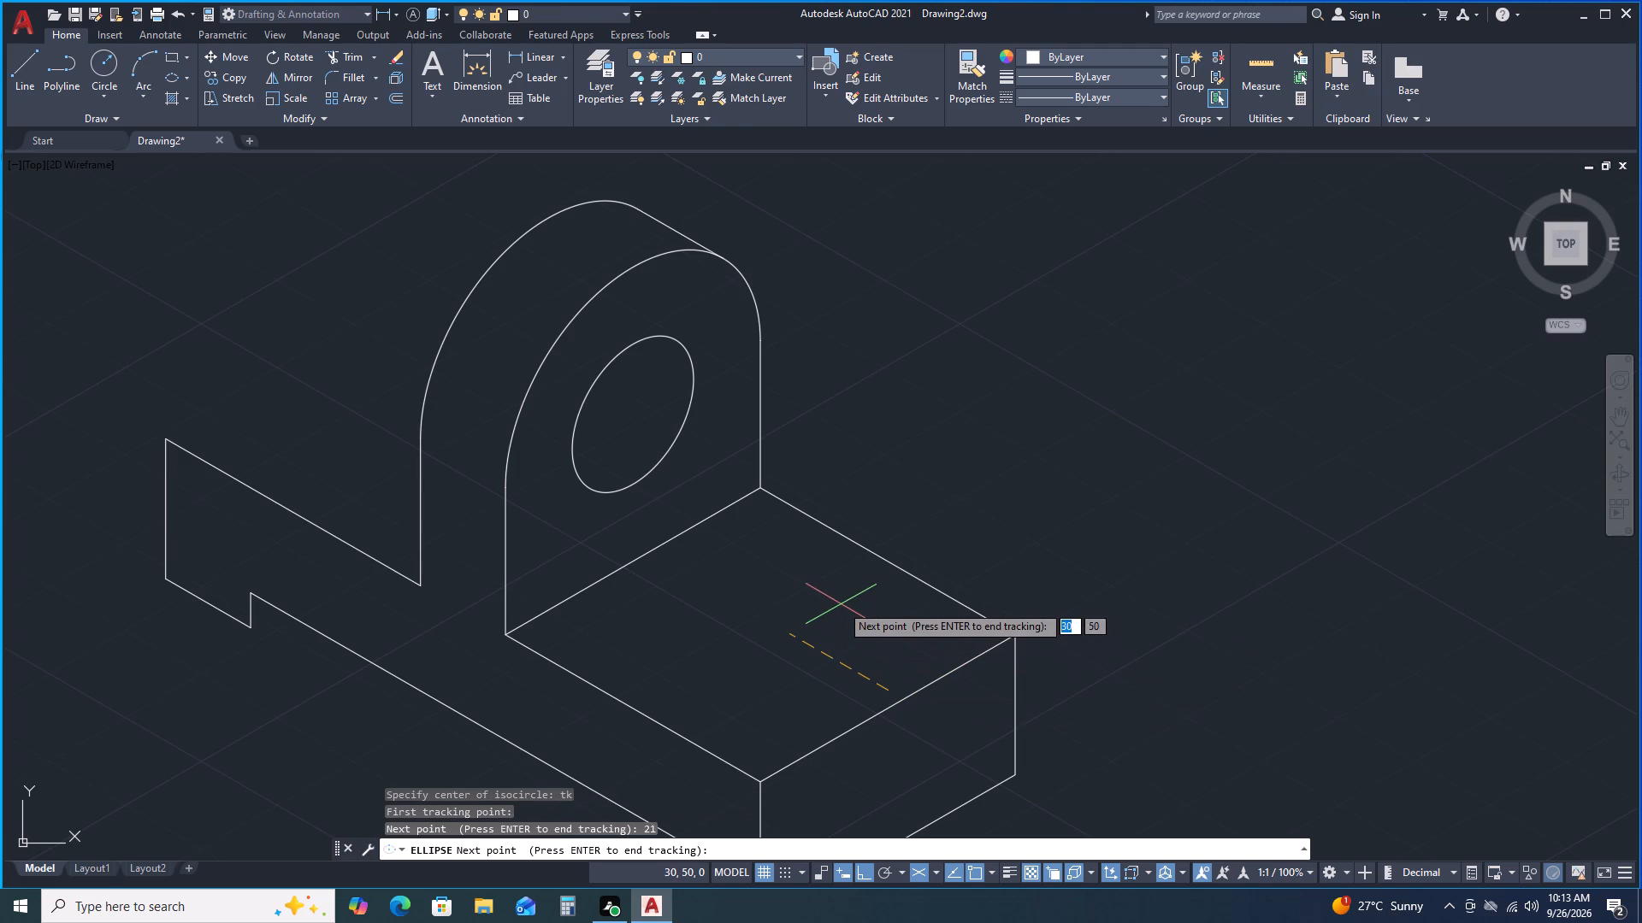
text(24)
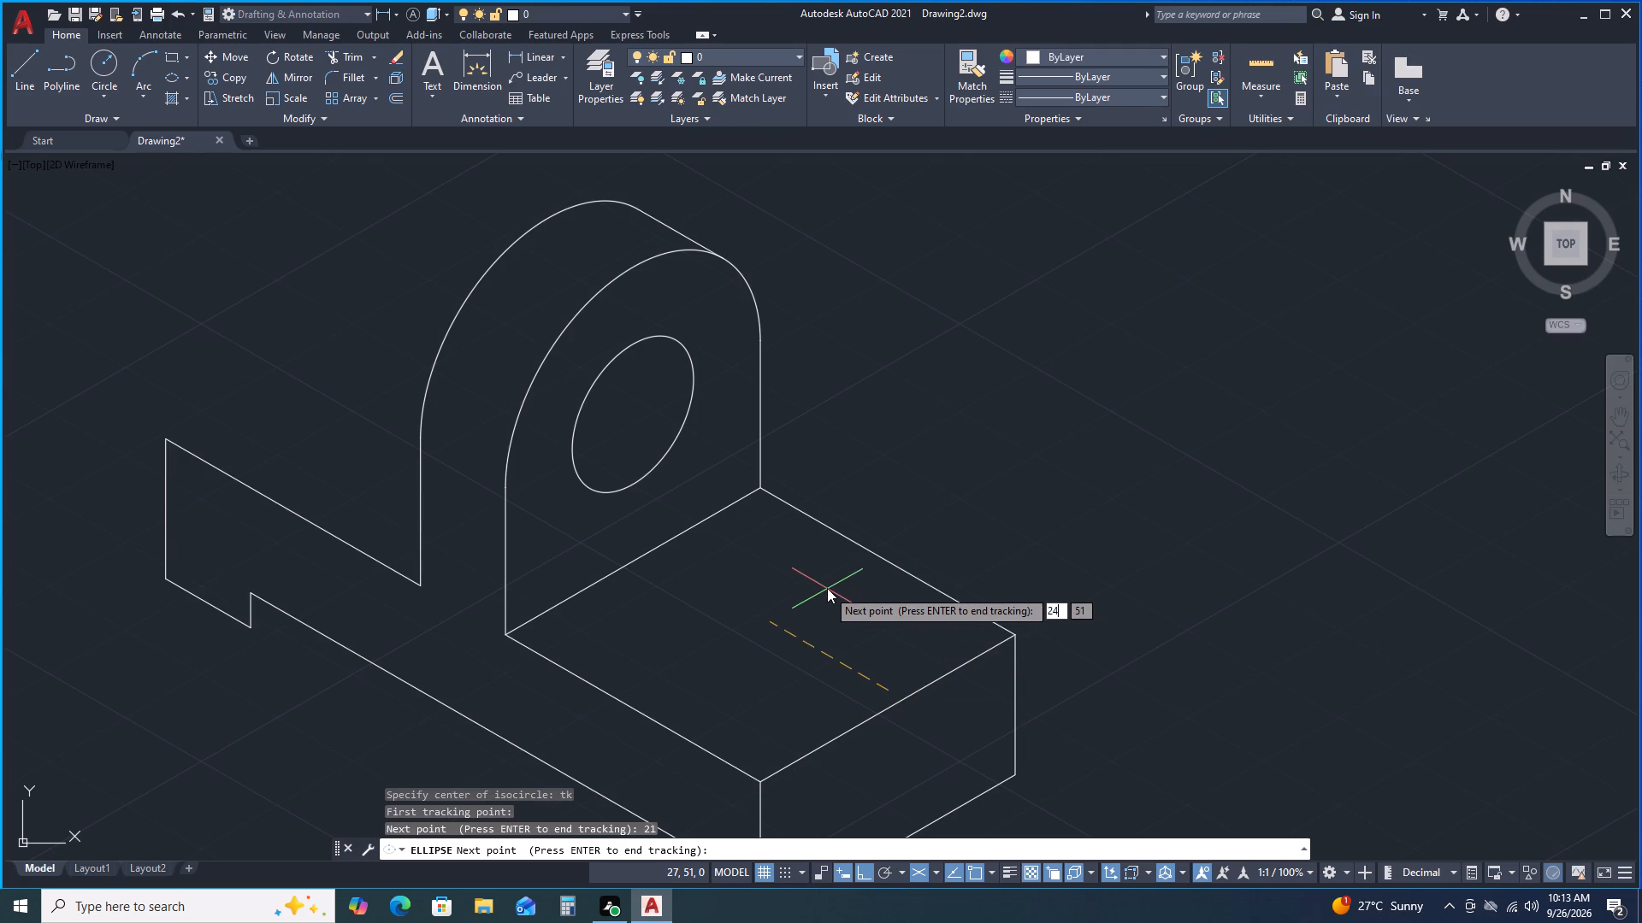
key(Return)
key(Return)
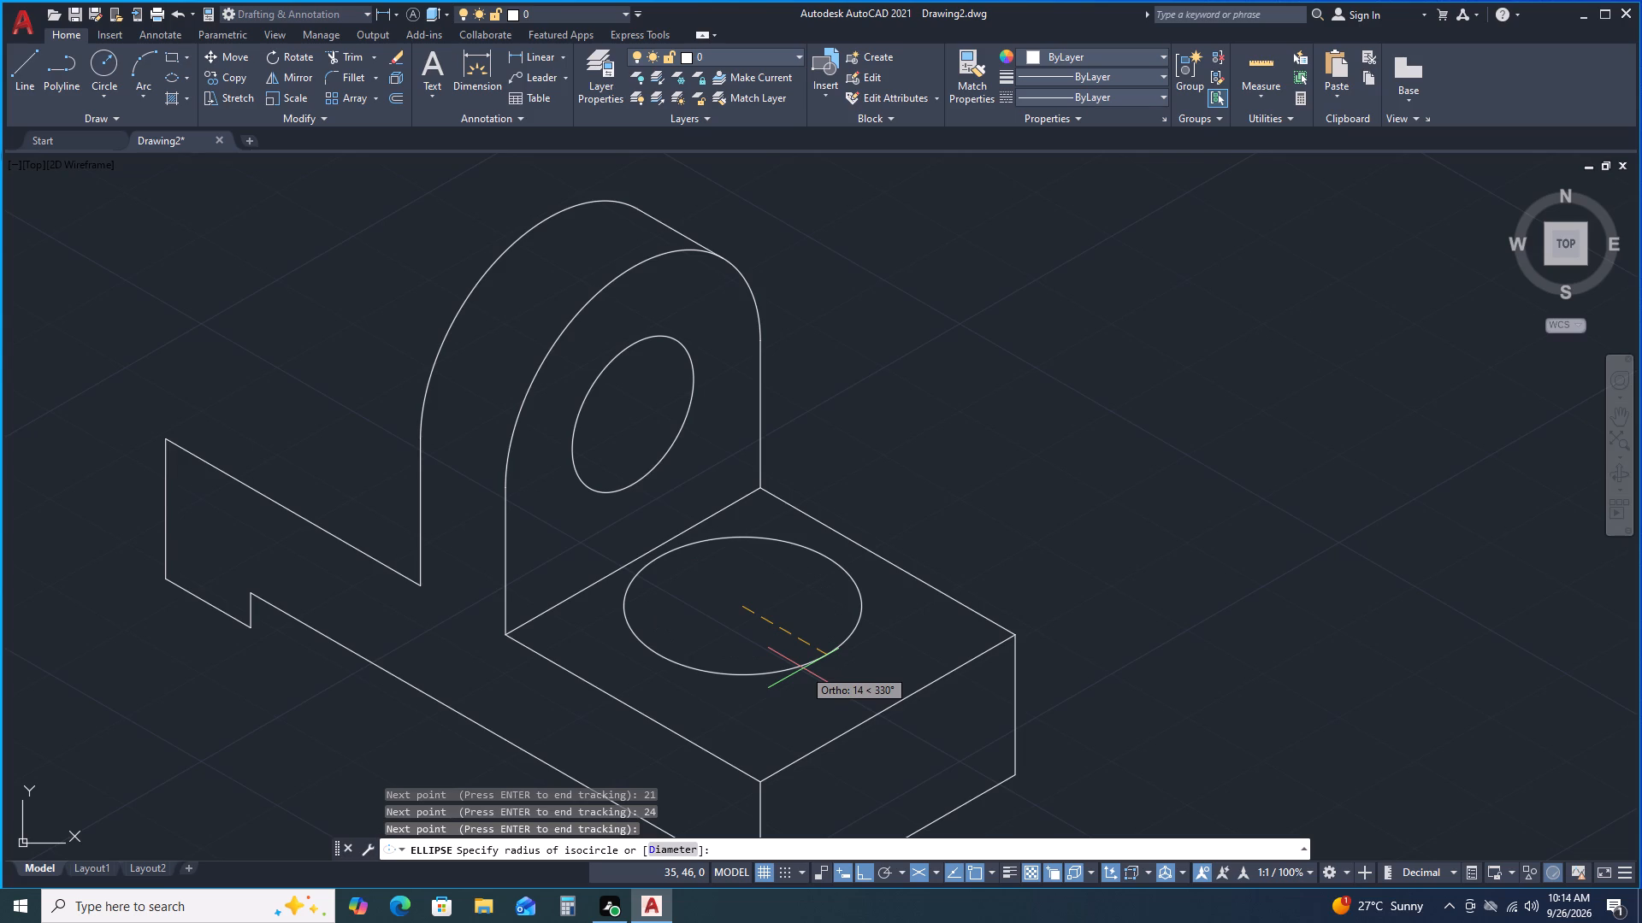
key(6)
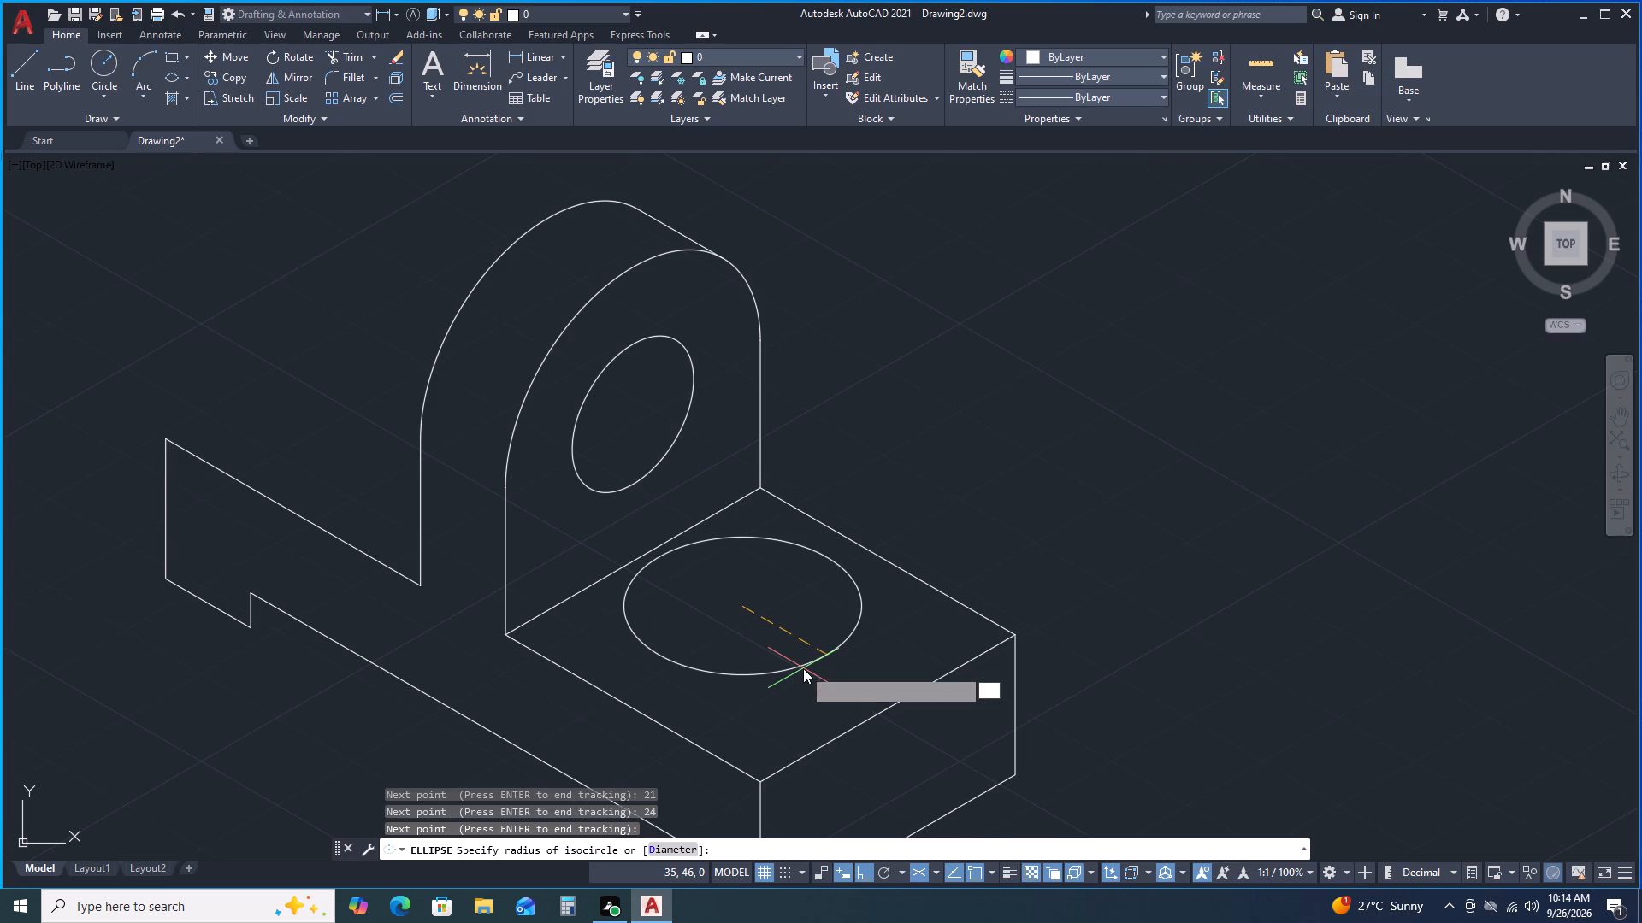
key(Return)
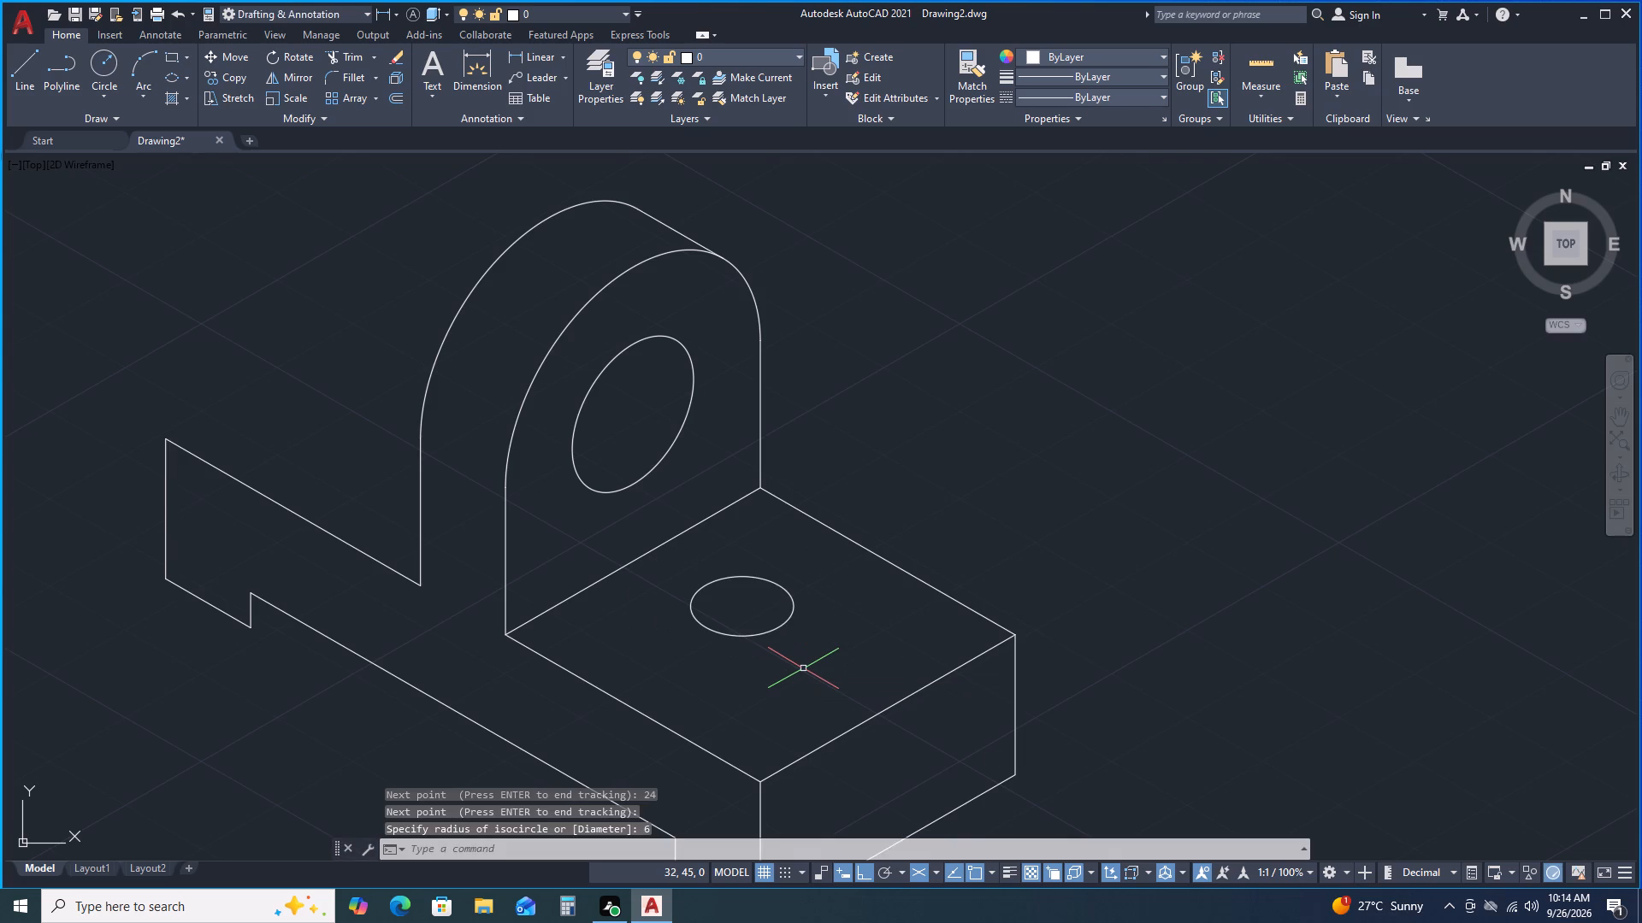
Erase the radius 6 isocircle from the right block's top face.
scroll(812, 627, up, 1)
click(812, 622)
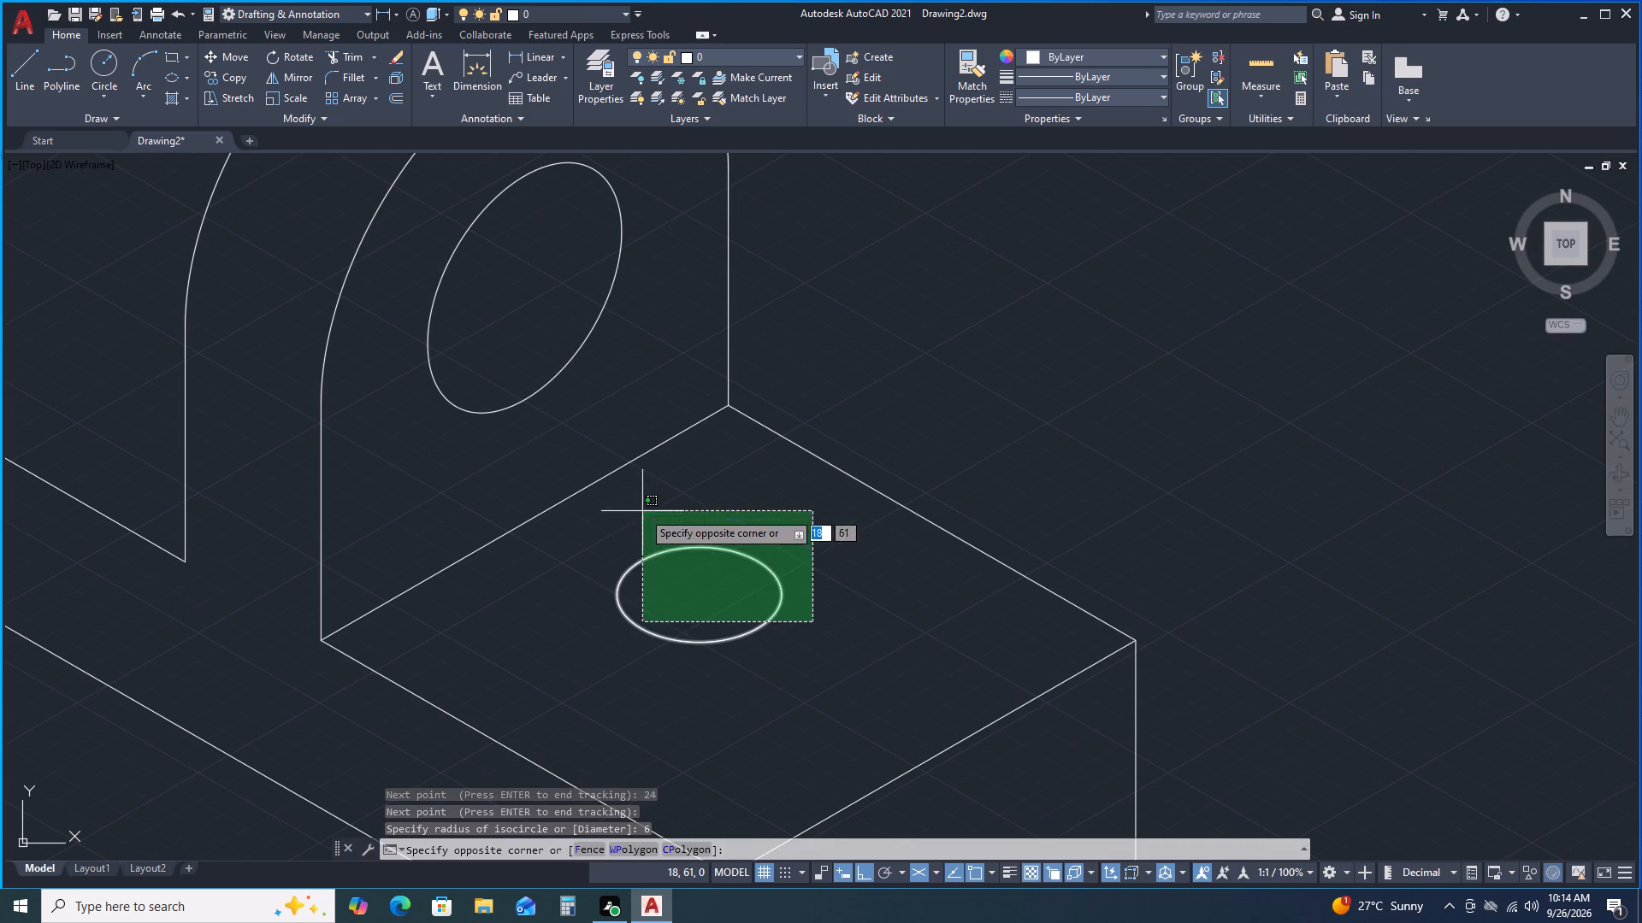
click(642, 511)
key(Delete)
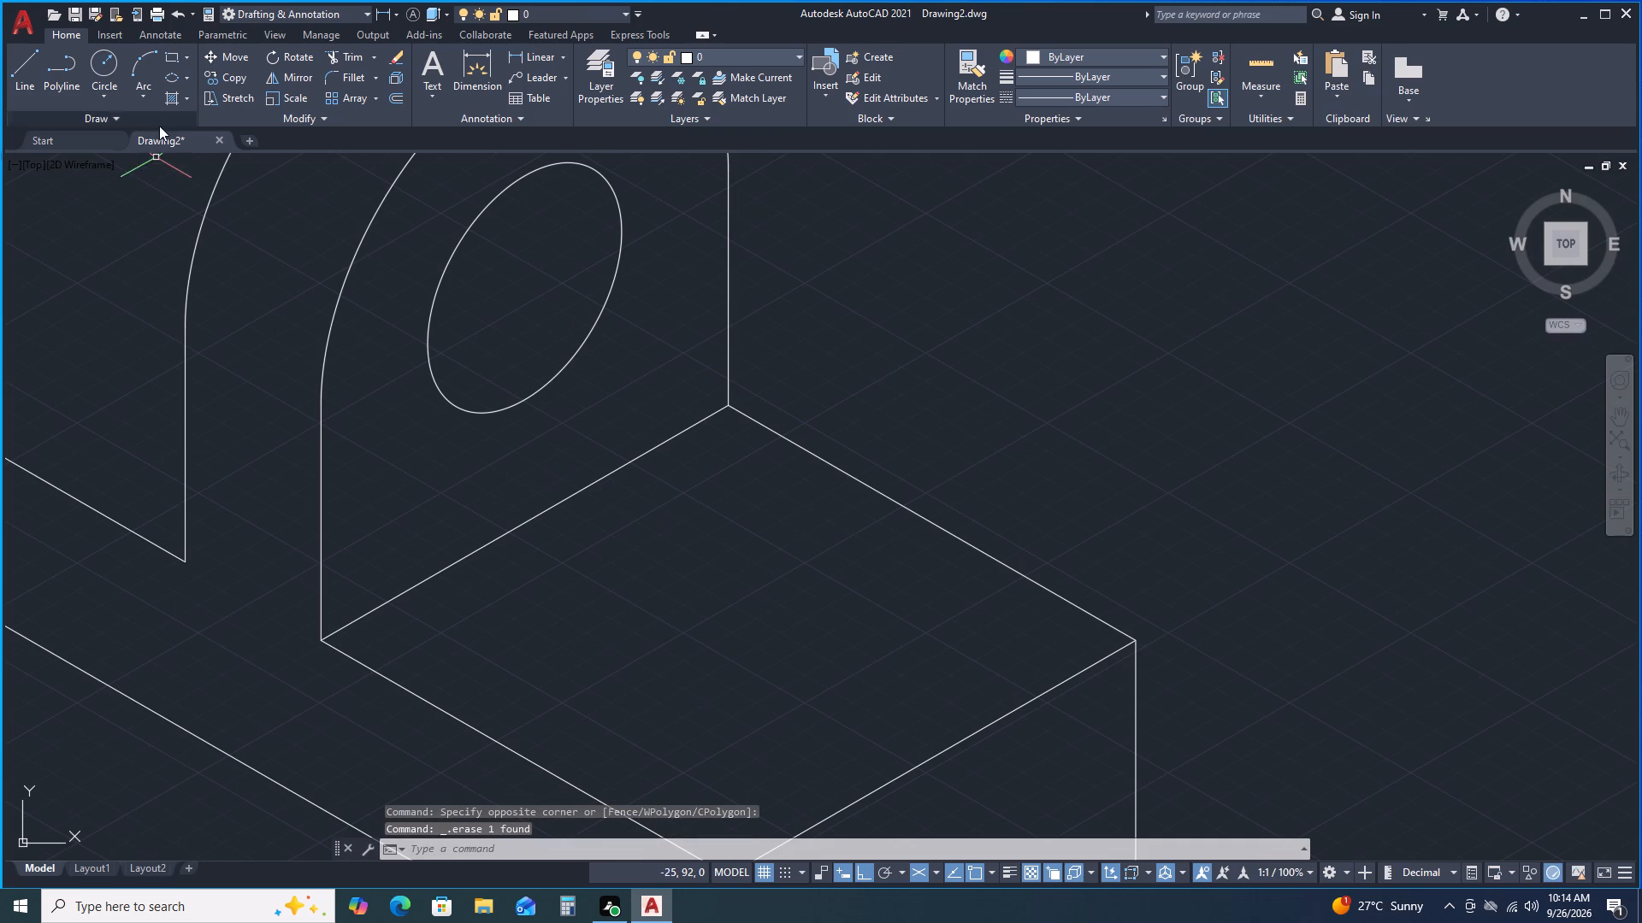
Draw a 24-long construction line along 150° from the midpoint of the top face's outer front edge into the face.
middle_drag(659, 588, 573, 497)
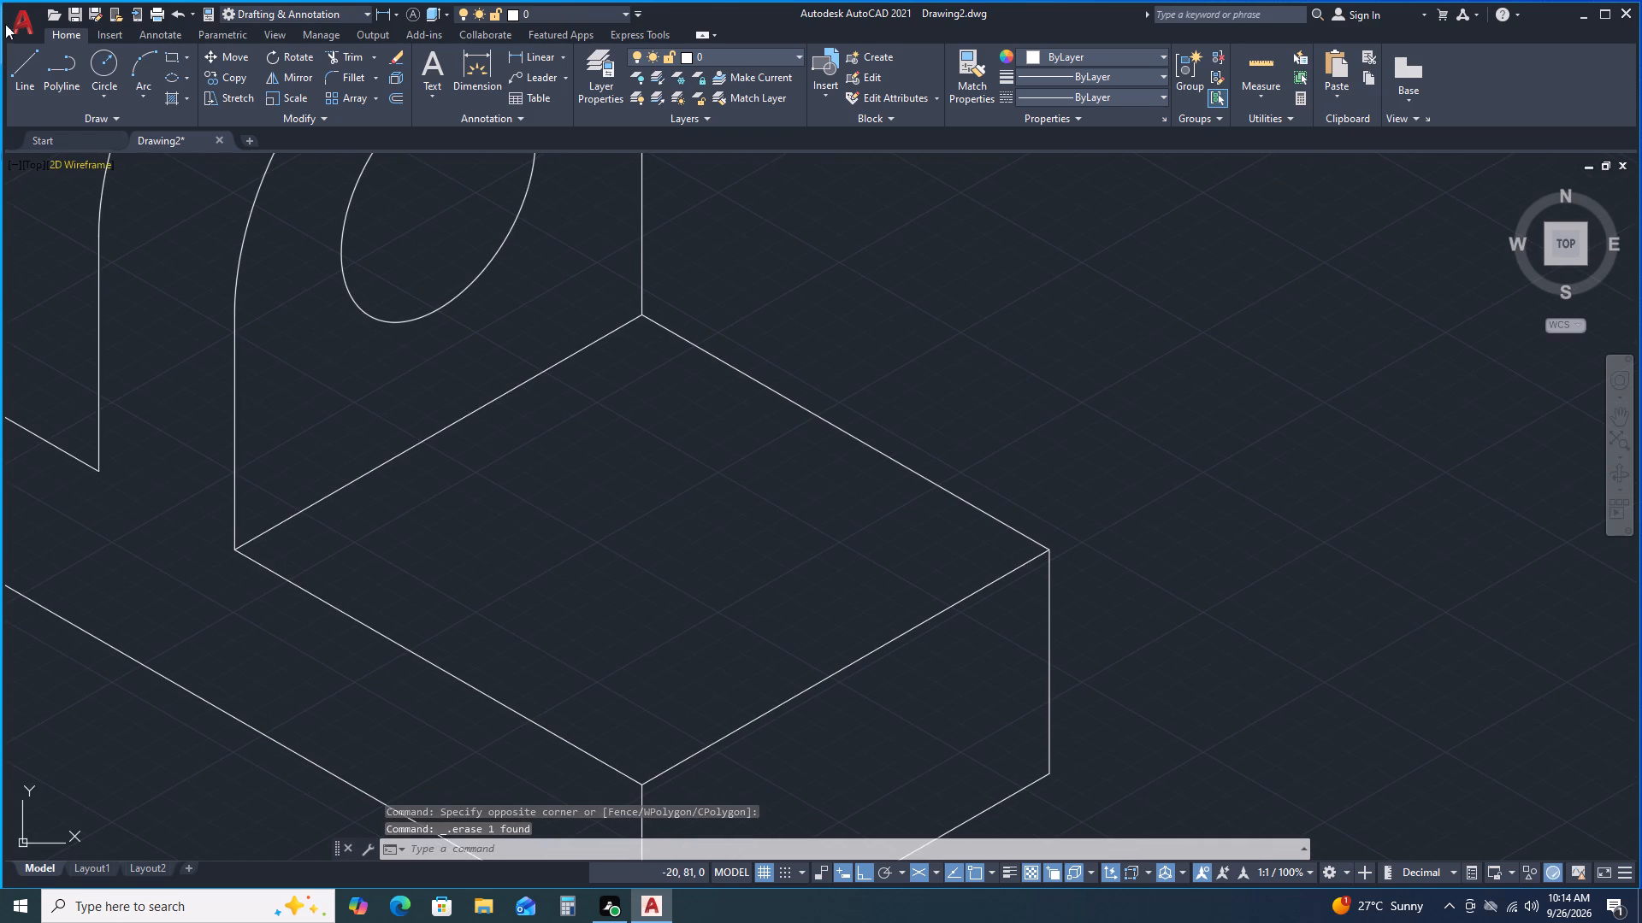
click(14, 68)
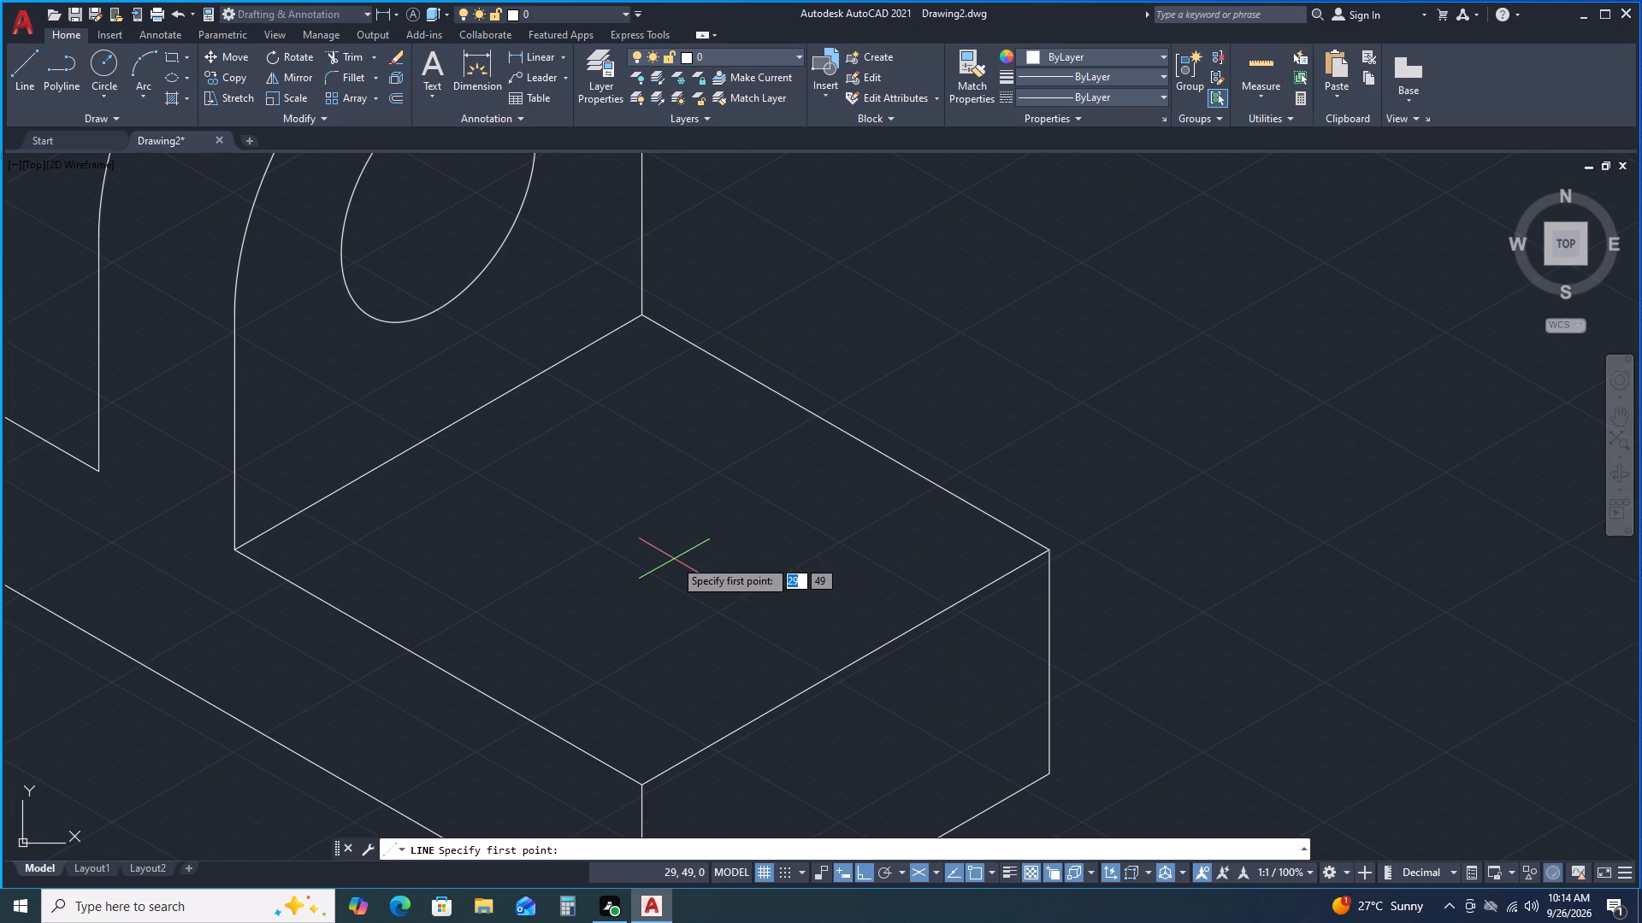
click(843, 669)
text(24)
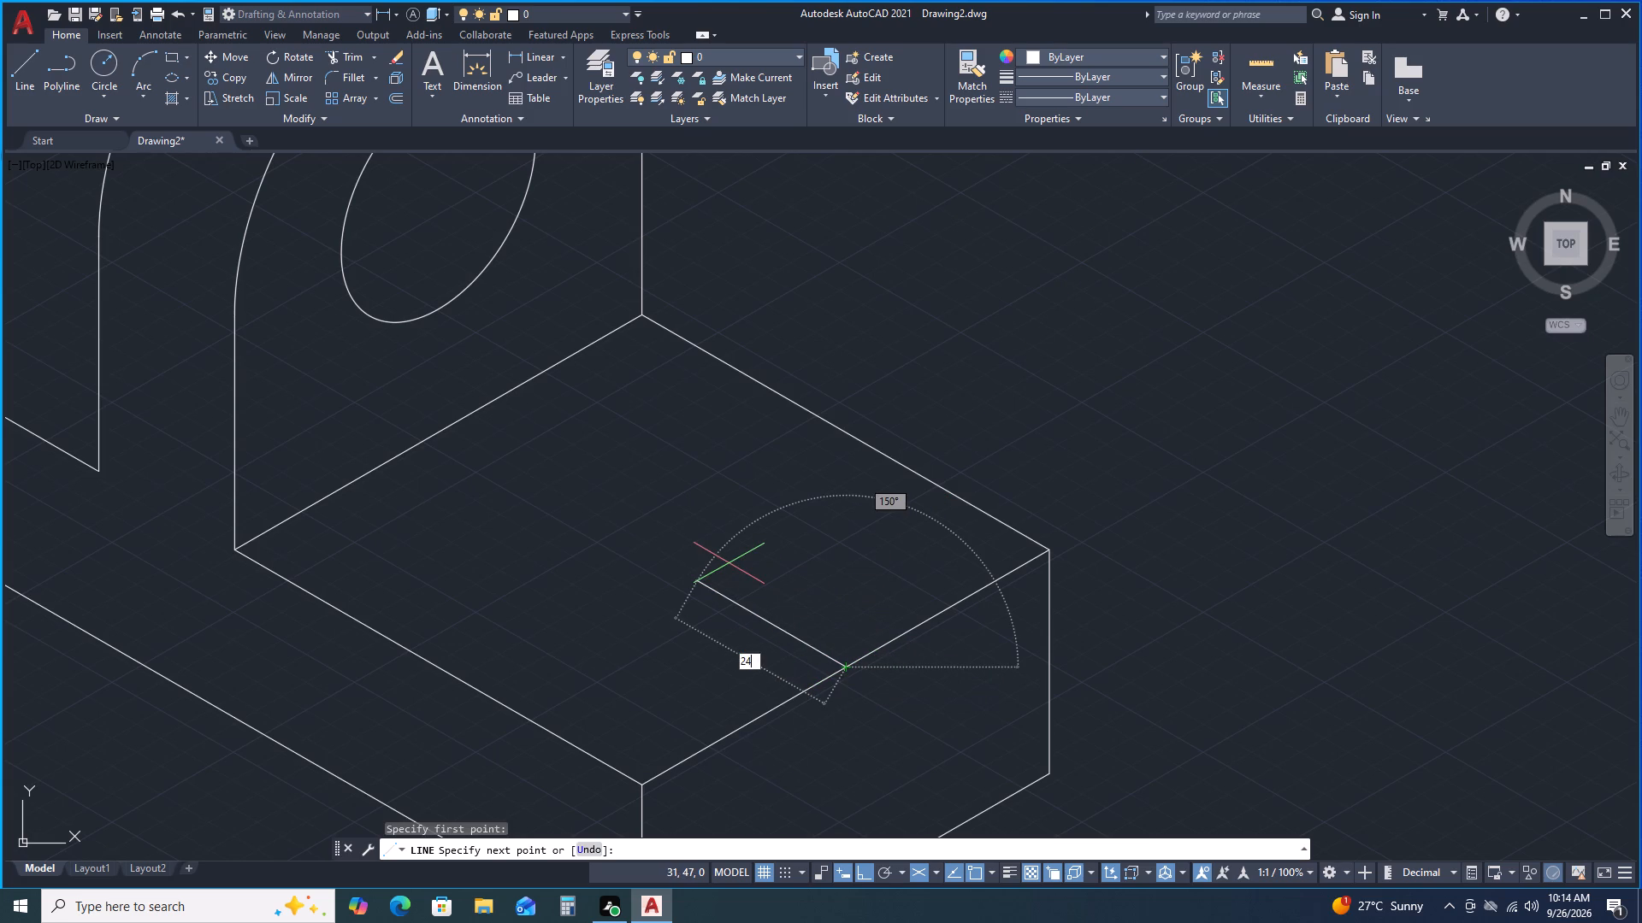
key(Return)
key(space)
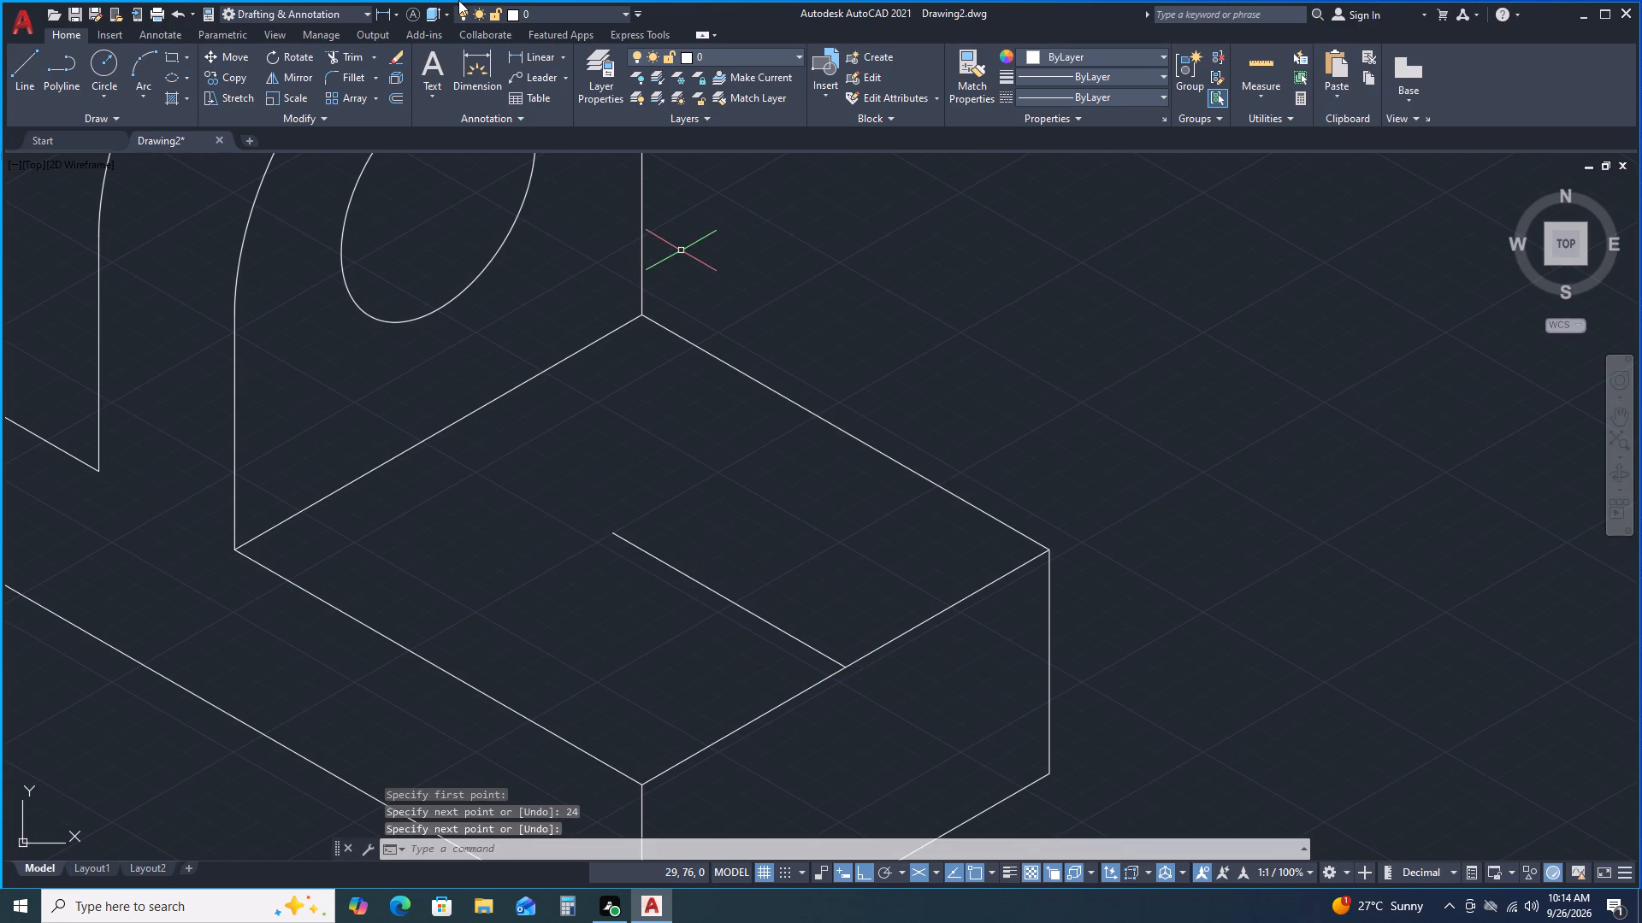
Draw a radius 6 isocircle centred on the inner end of the construction line on the right block's top face.
click(179, 76)
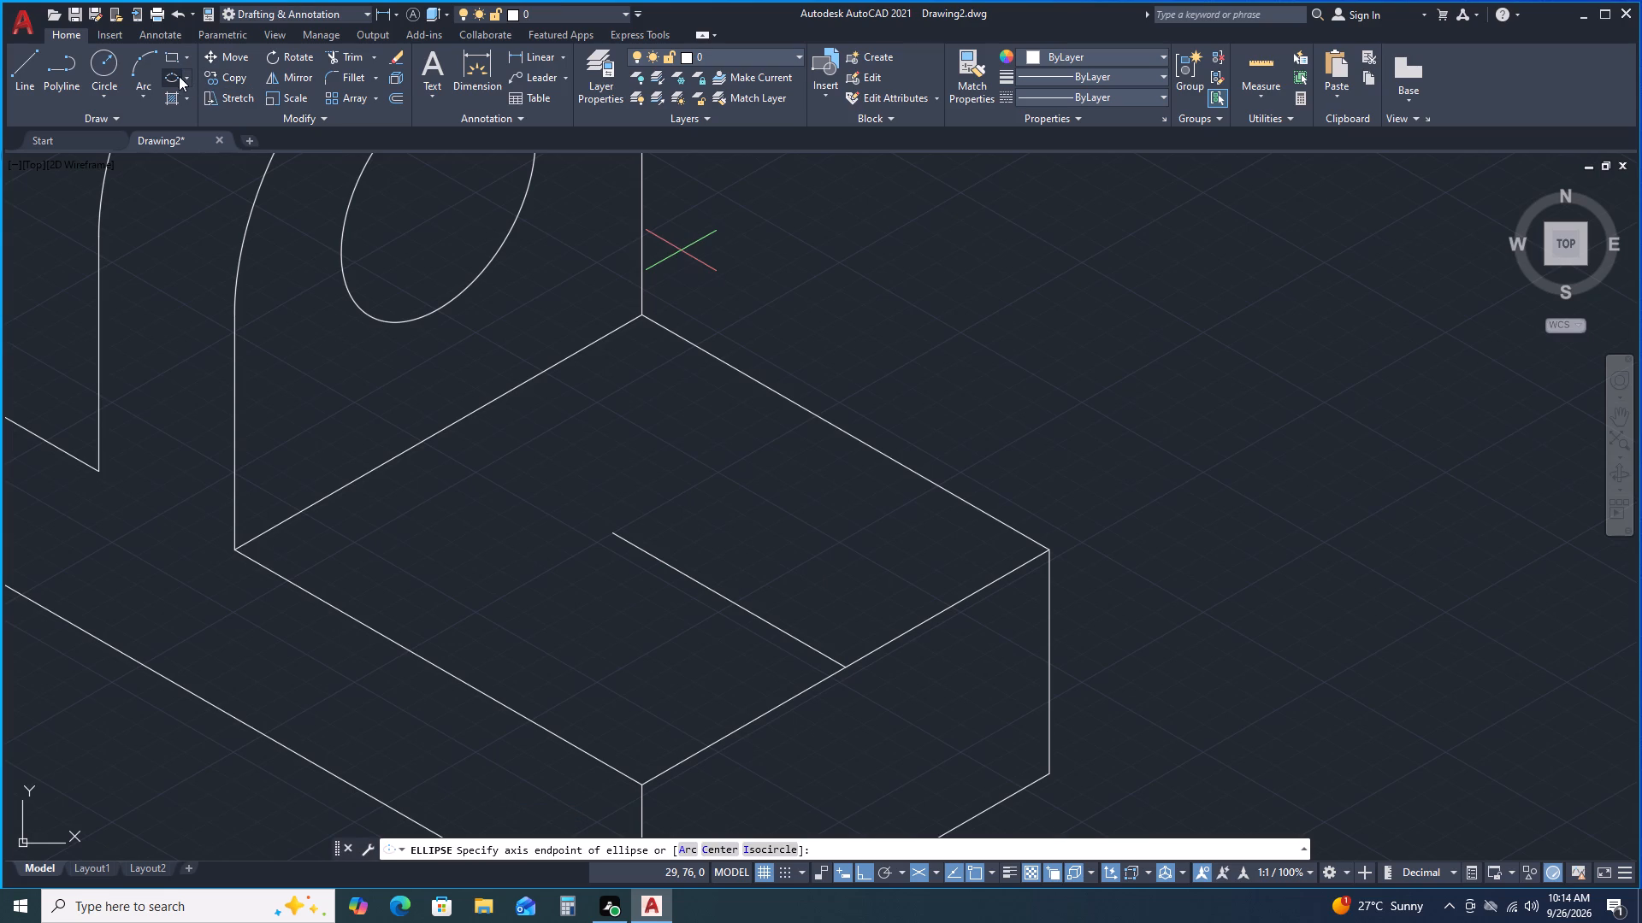
click(770, 847)
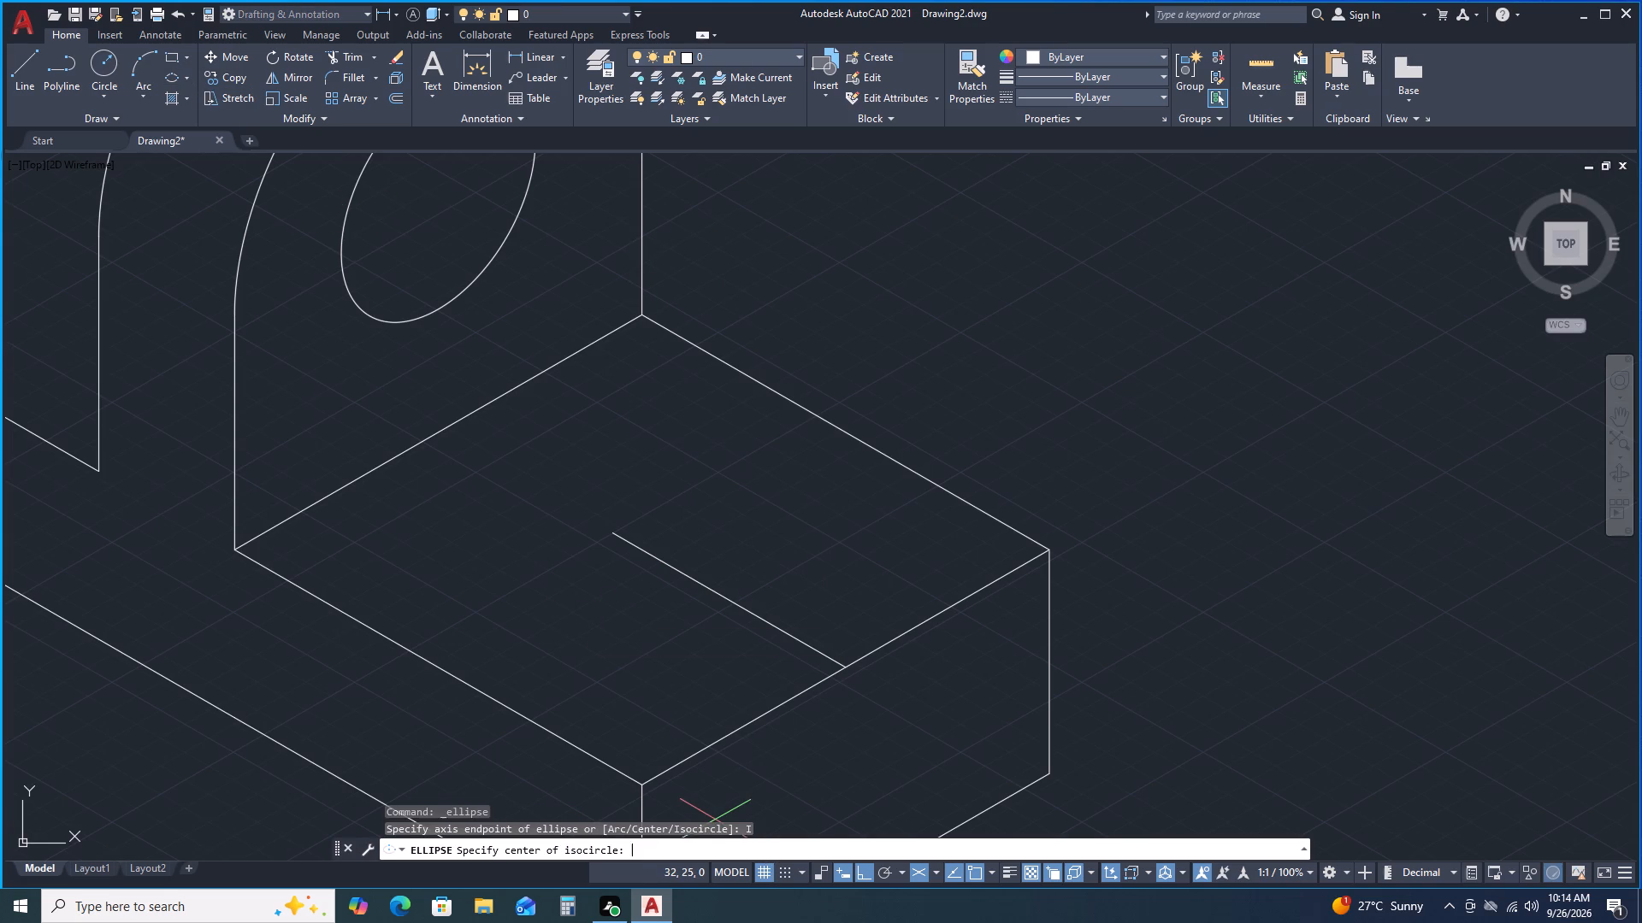
click(617, 538)
key(6)
key(Return)
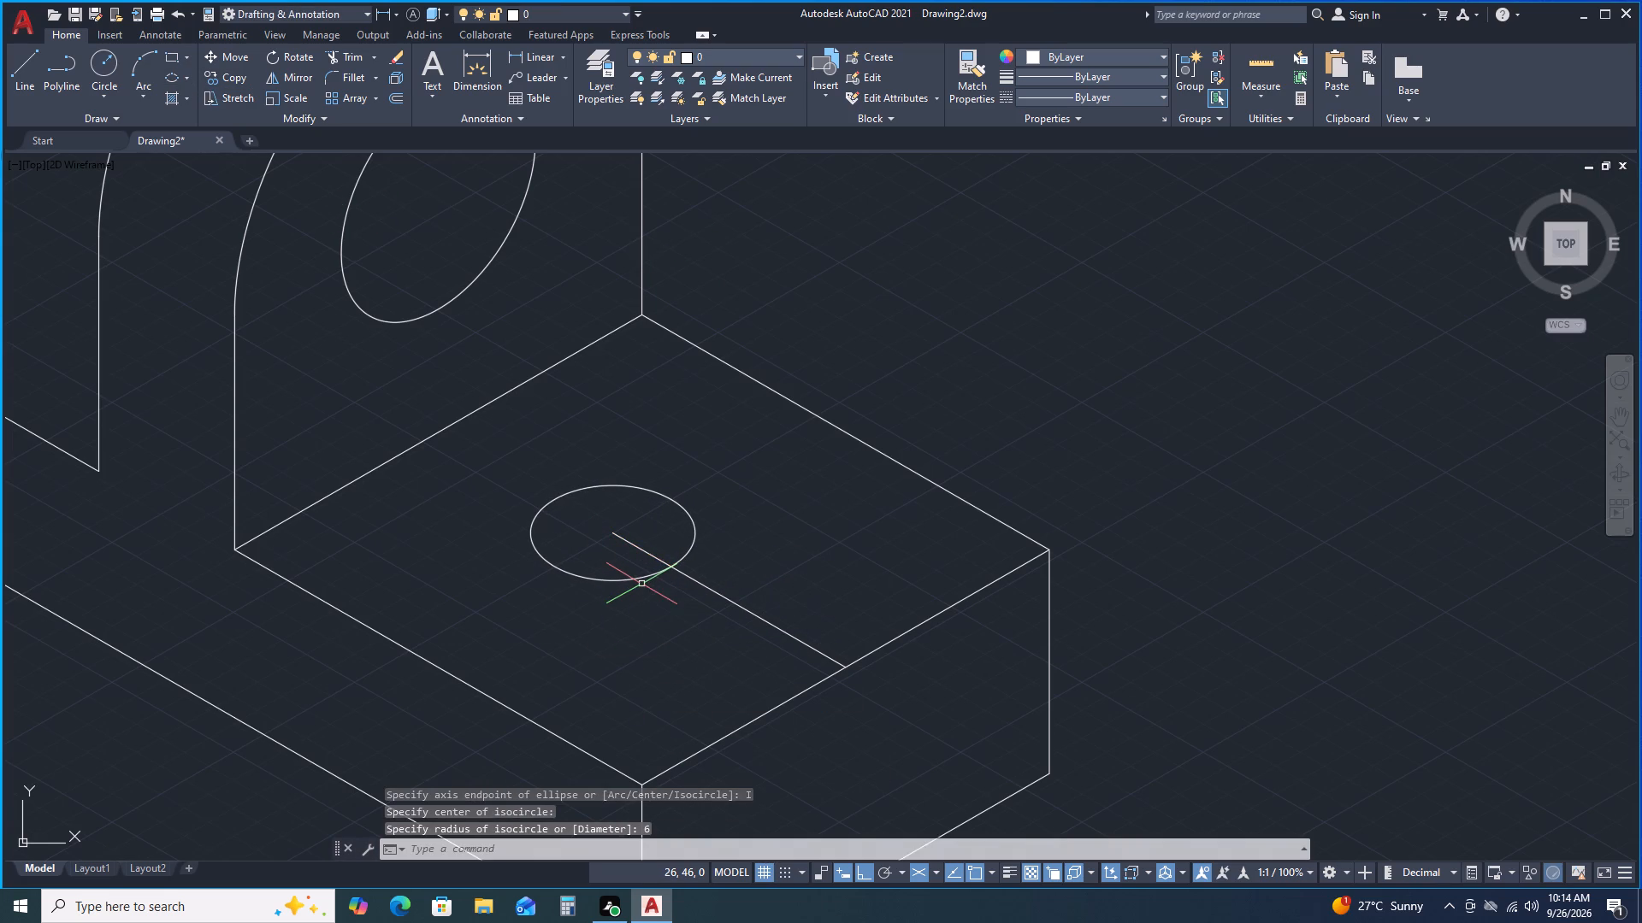
Erase the construction line from the right block's top face.
click(831, 605)
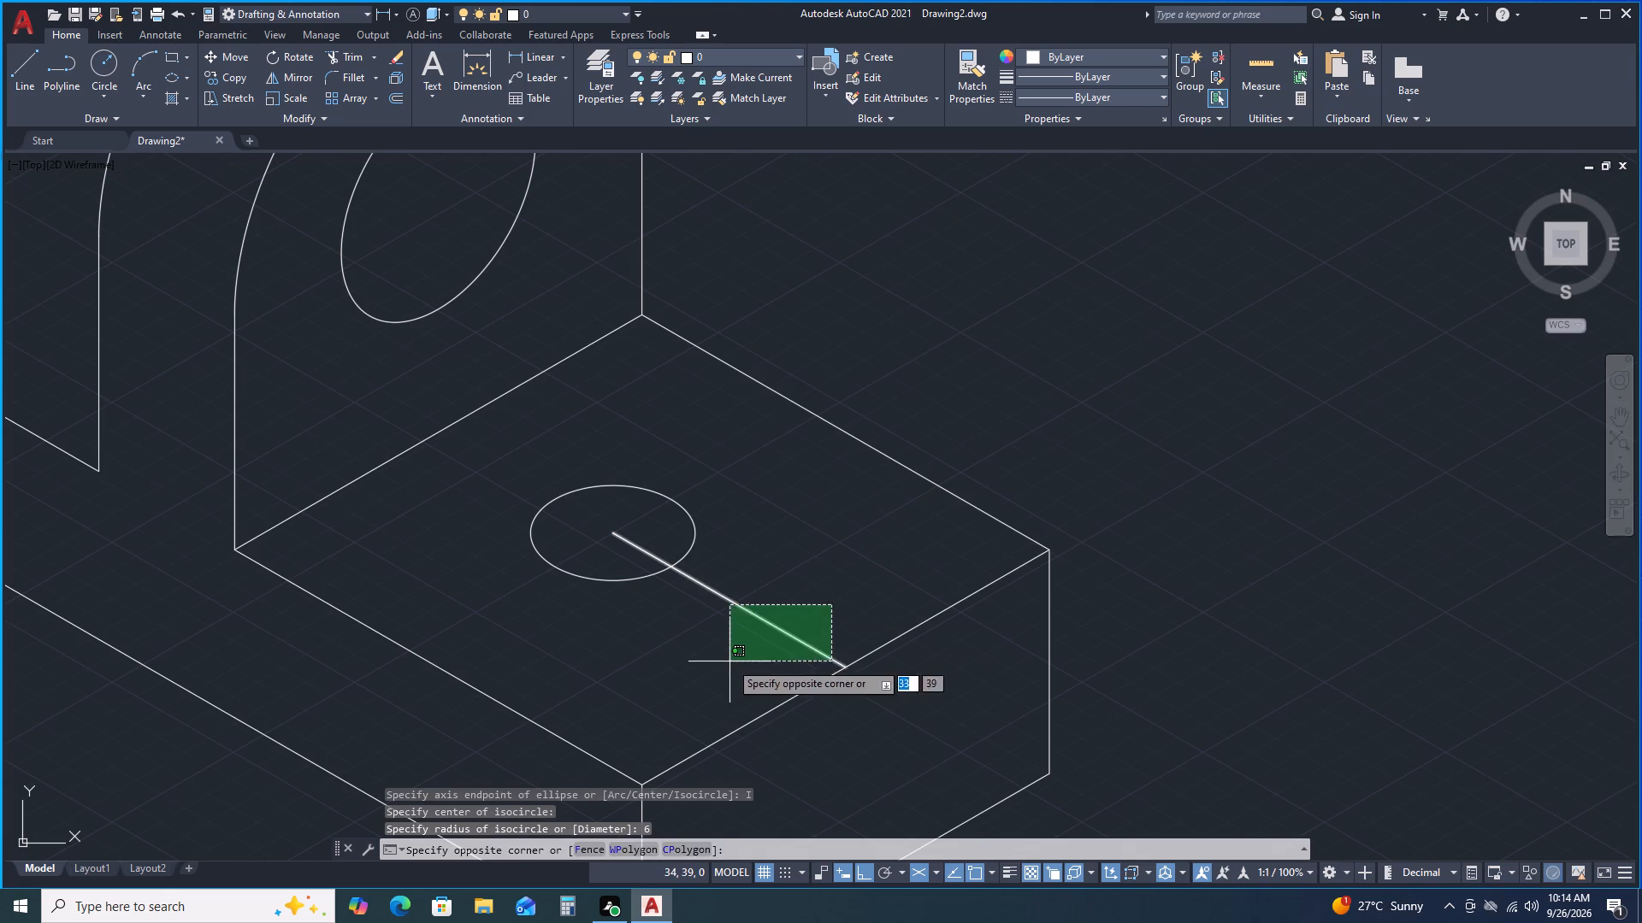
double_click(729, 661)
key(Delete)
scroll(682, 592, down, 2)
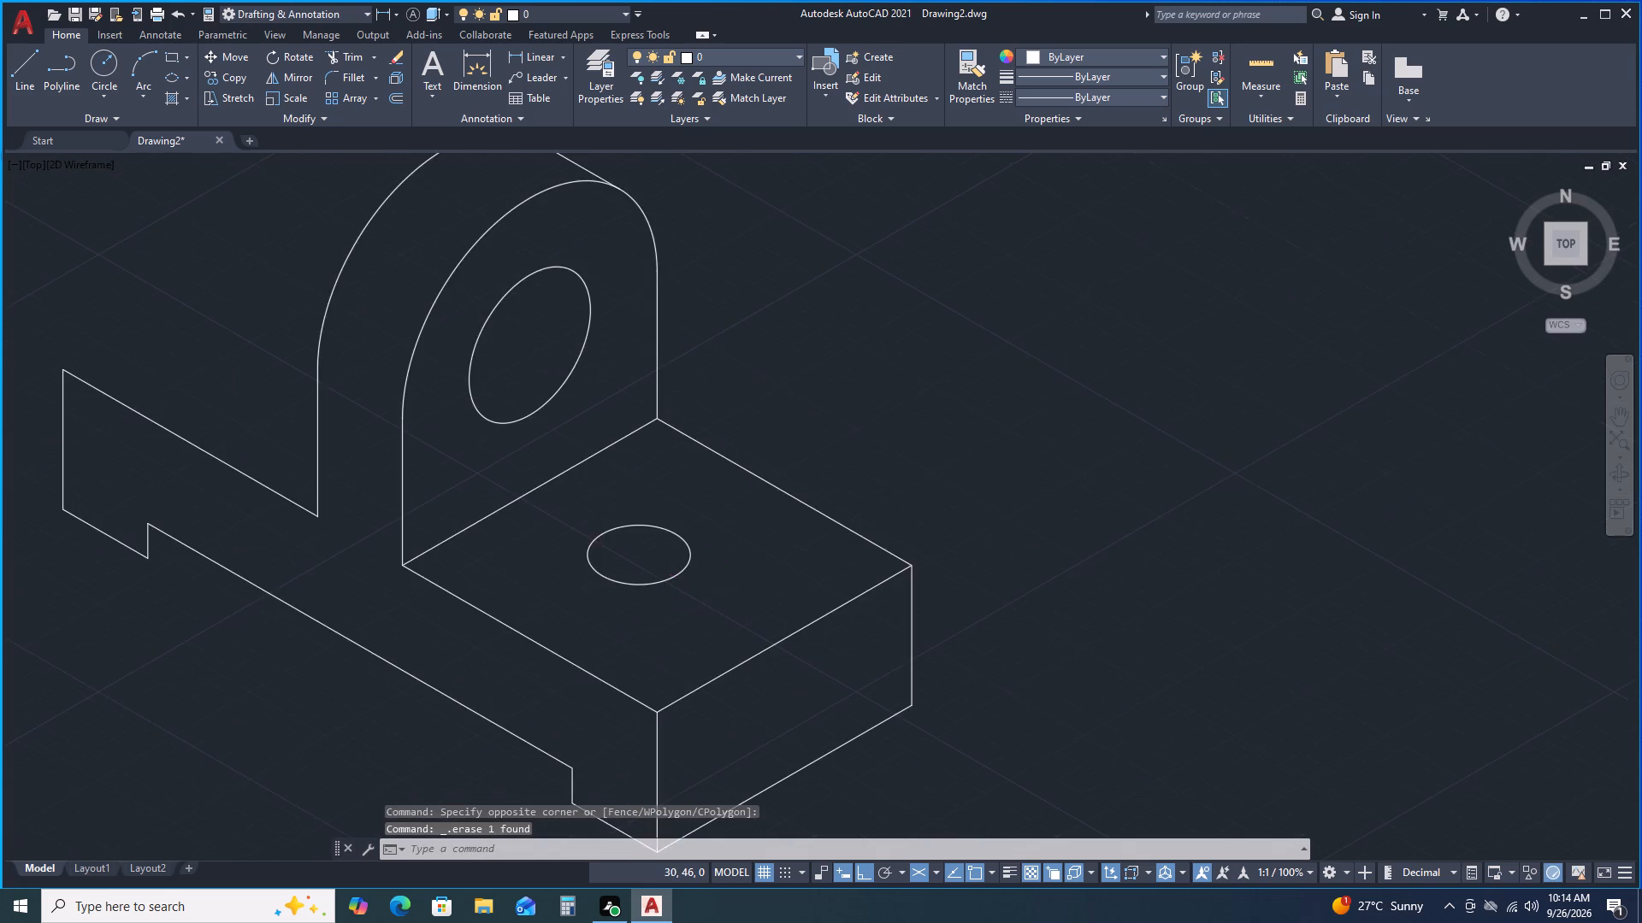
Copy the radius 6 isocircle from its centre 55 along 150° toward the left block, undoing the first copy that strays off that direction.
click(696, 617)
click(585, 535)
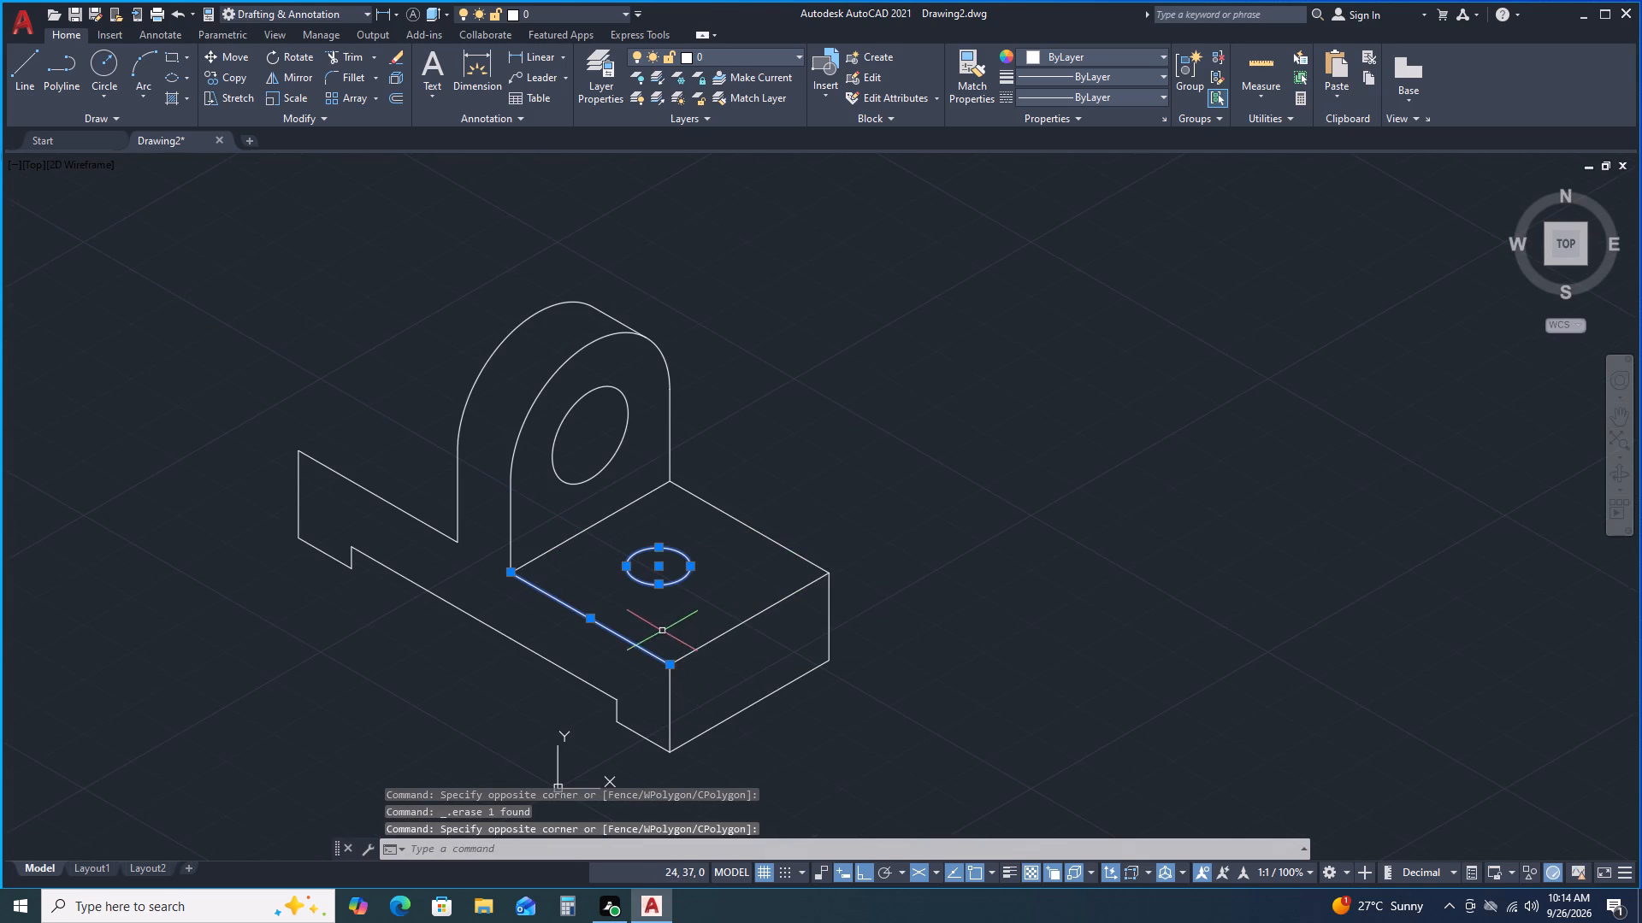
shift+click(643, 648)
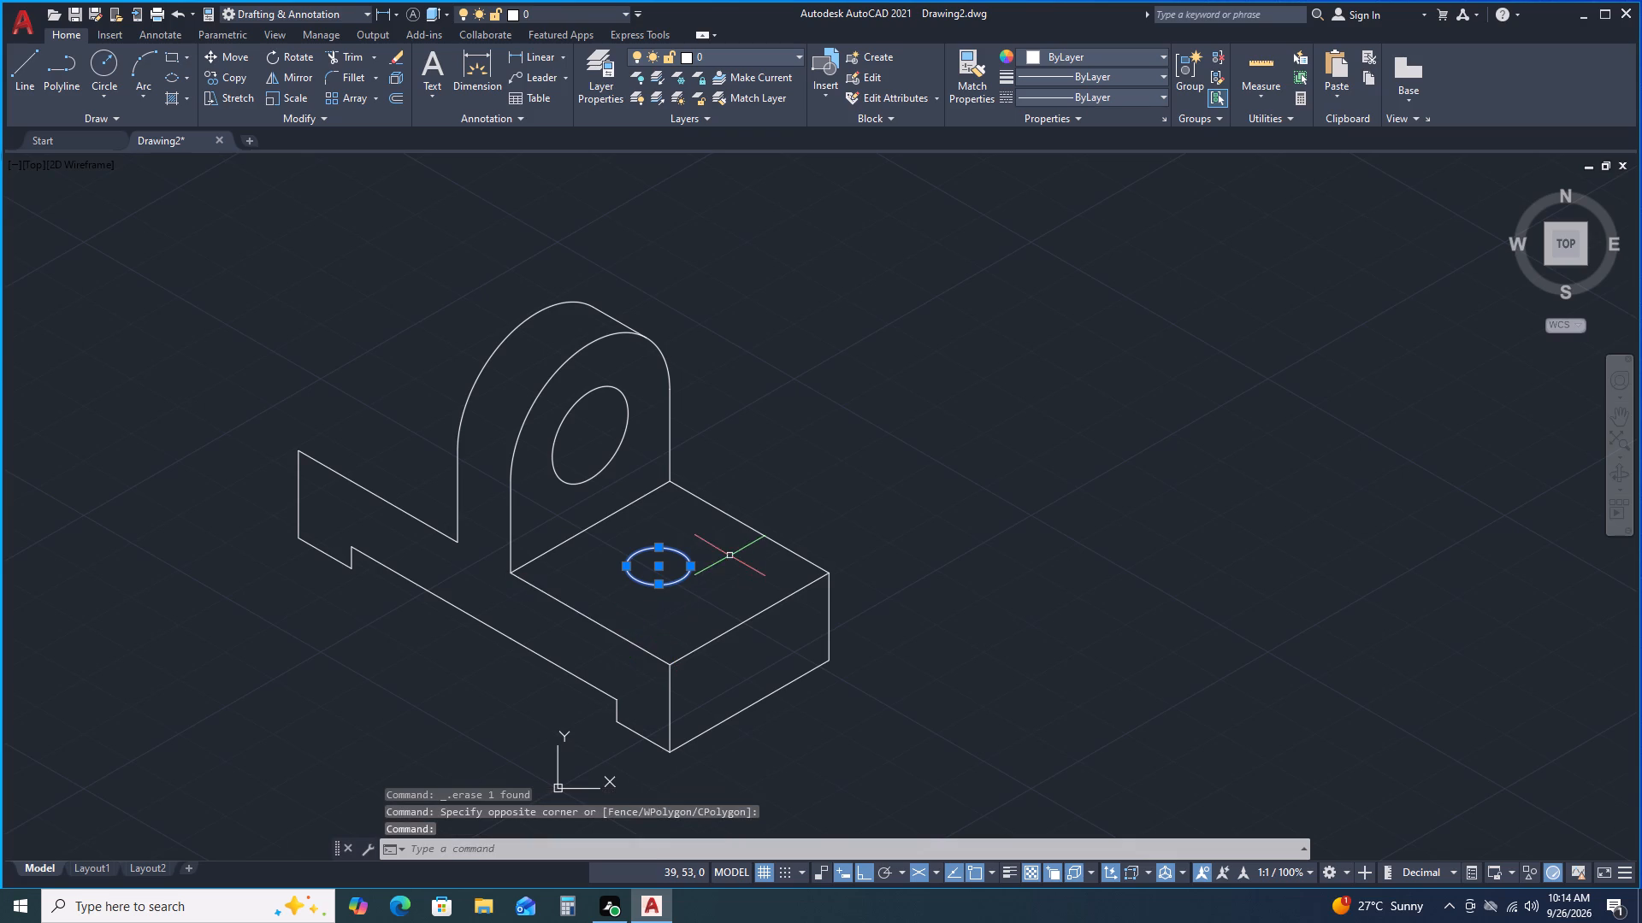
right_click(729, 556)
click(796, 288)
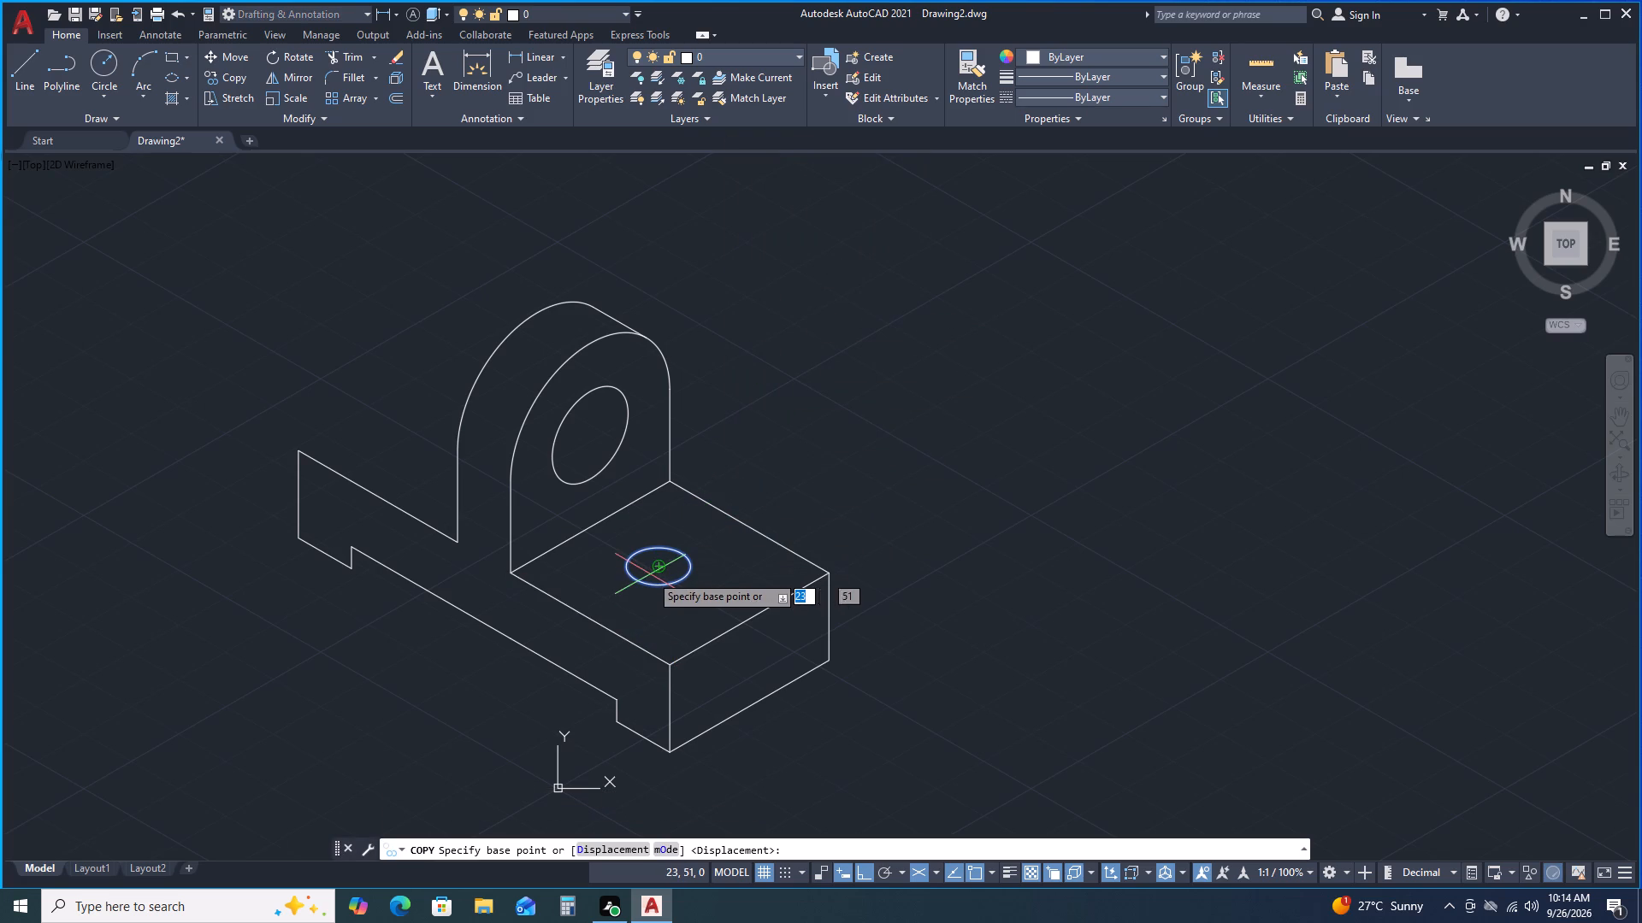
click(657, 567)
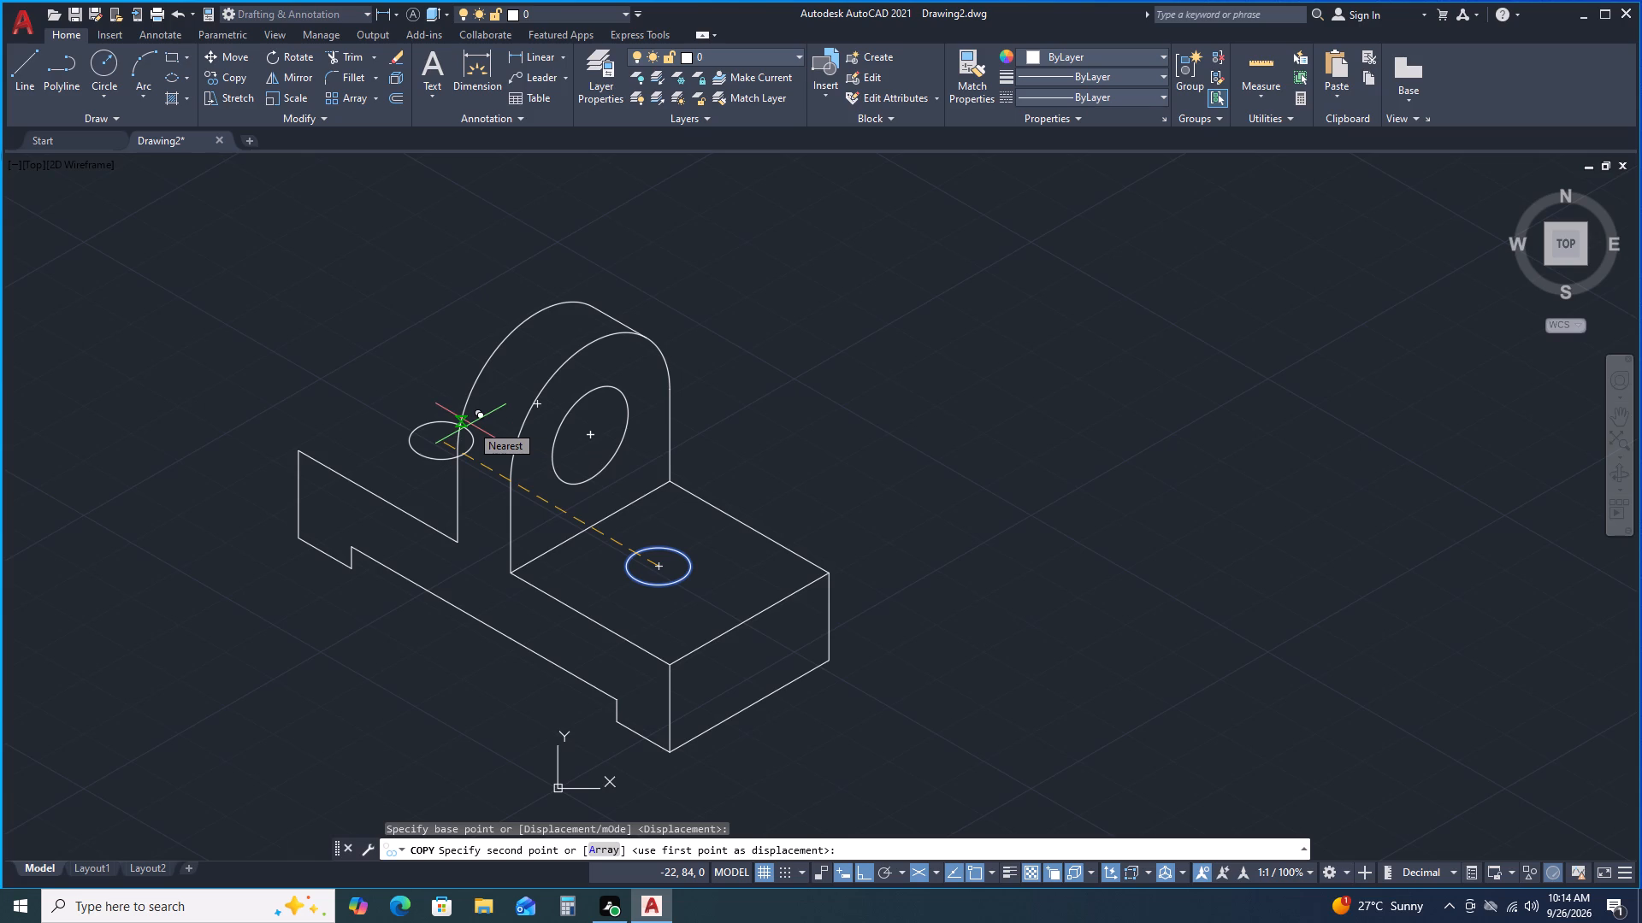
scroll(454, 434, down, 1)
scroll(454, 434, up, 2)
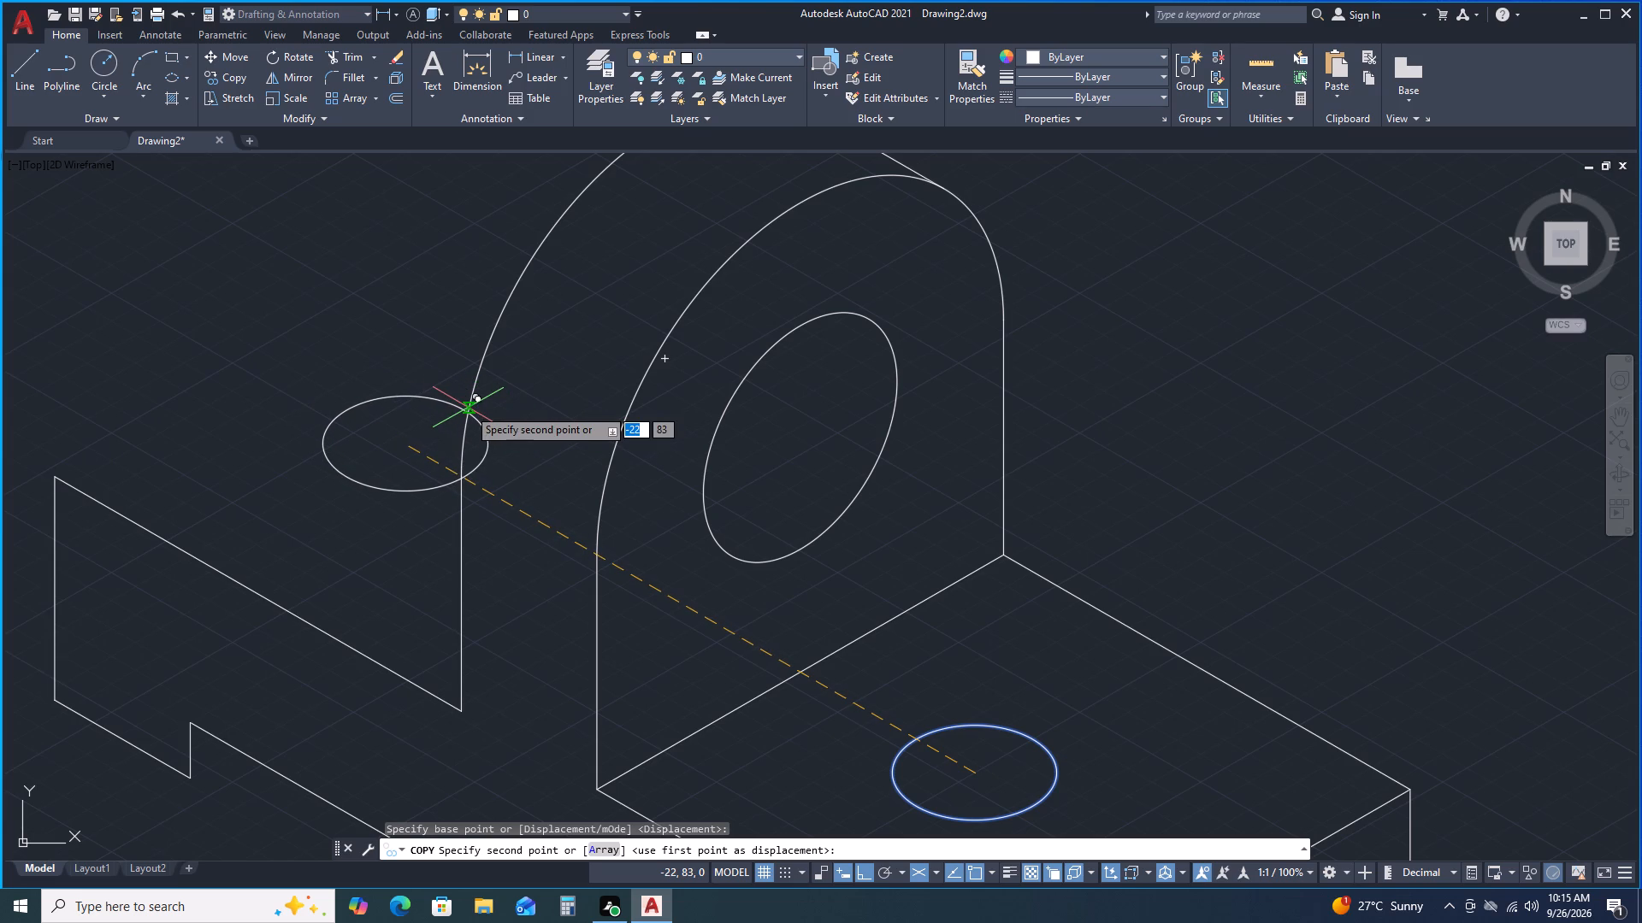
text(55)
key(Return)
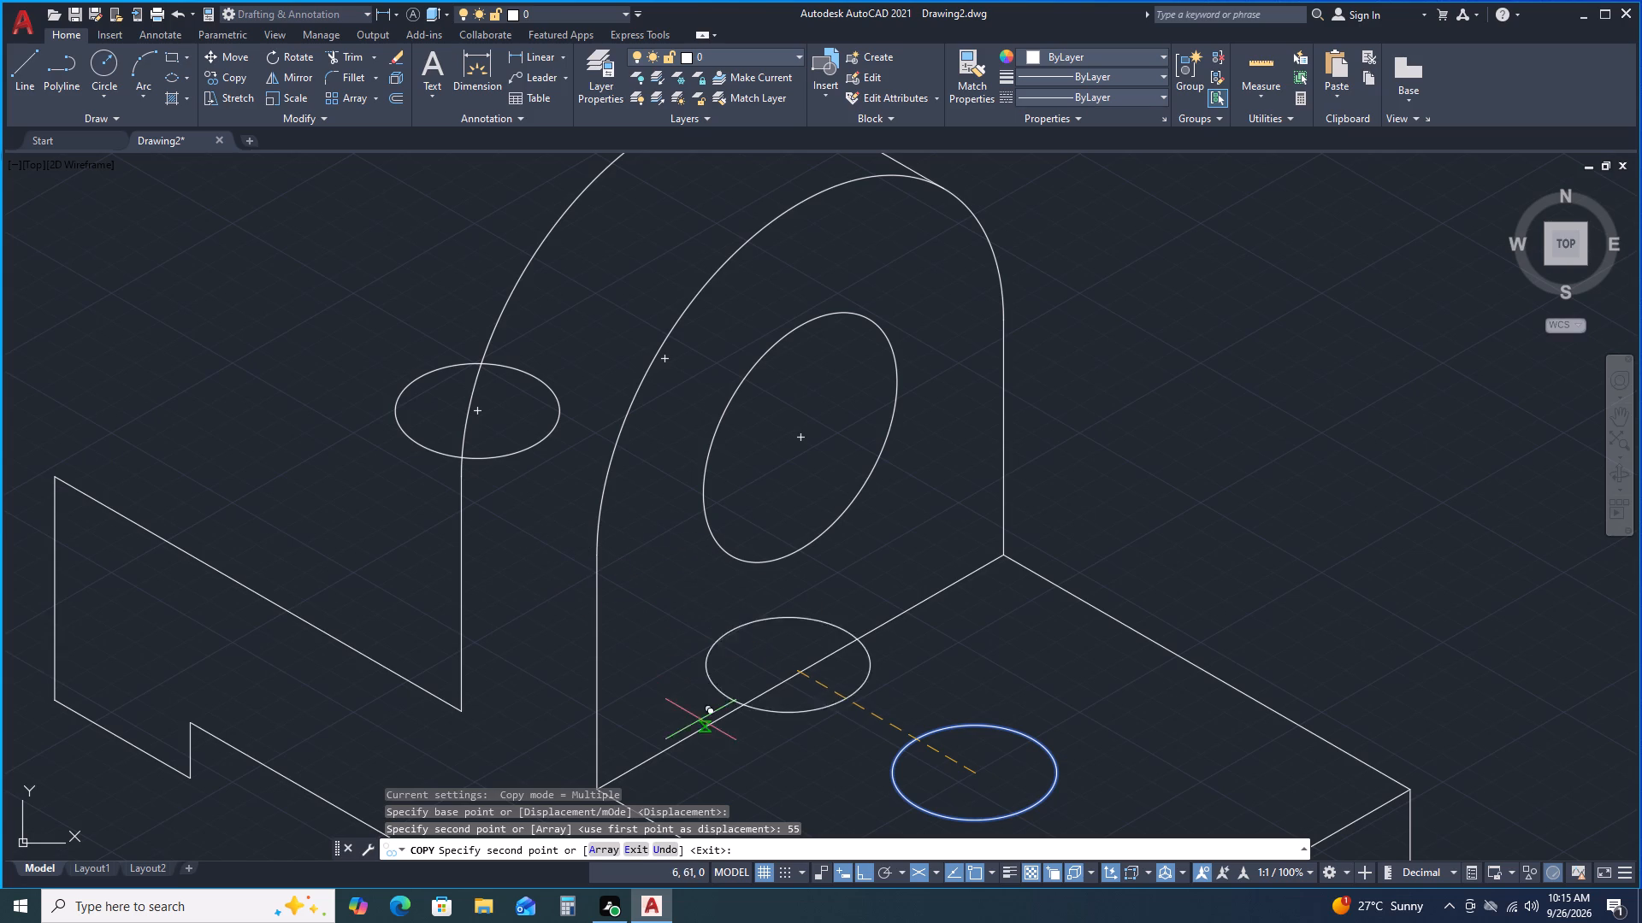
click(663, 851)
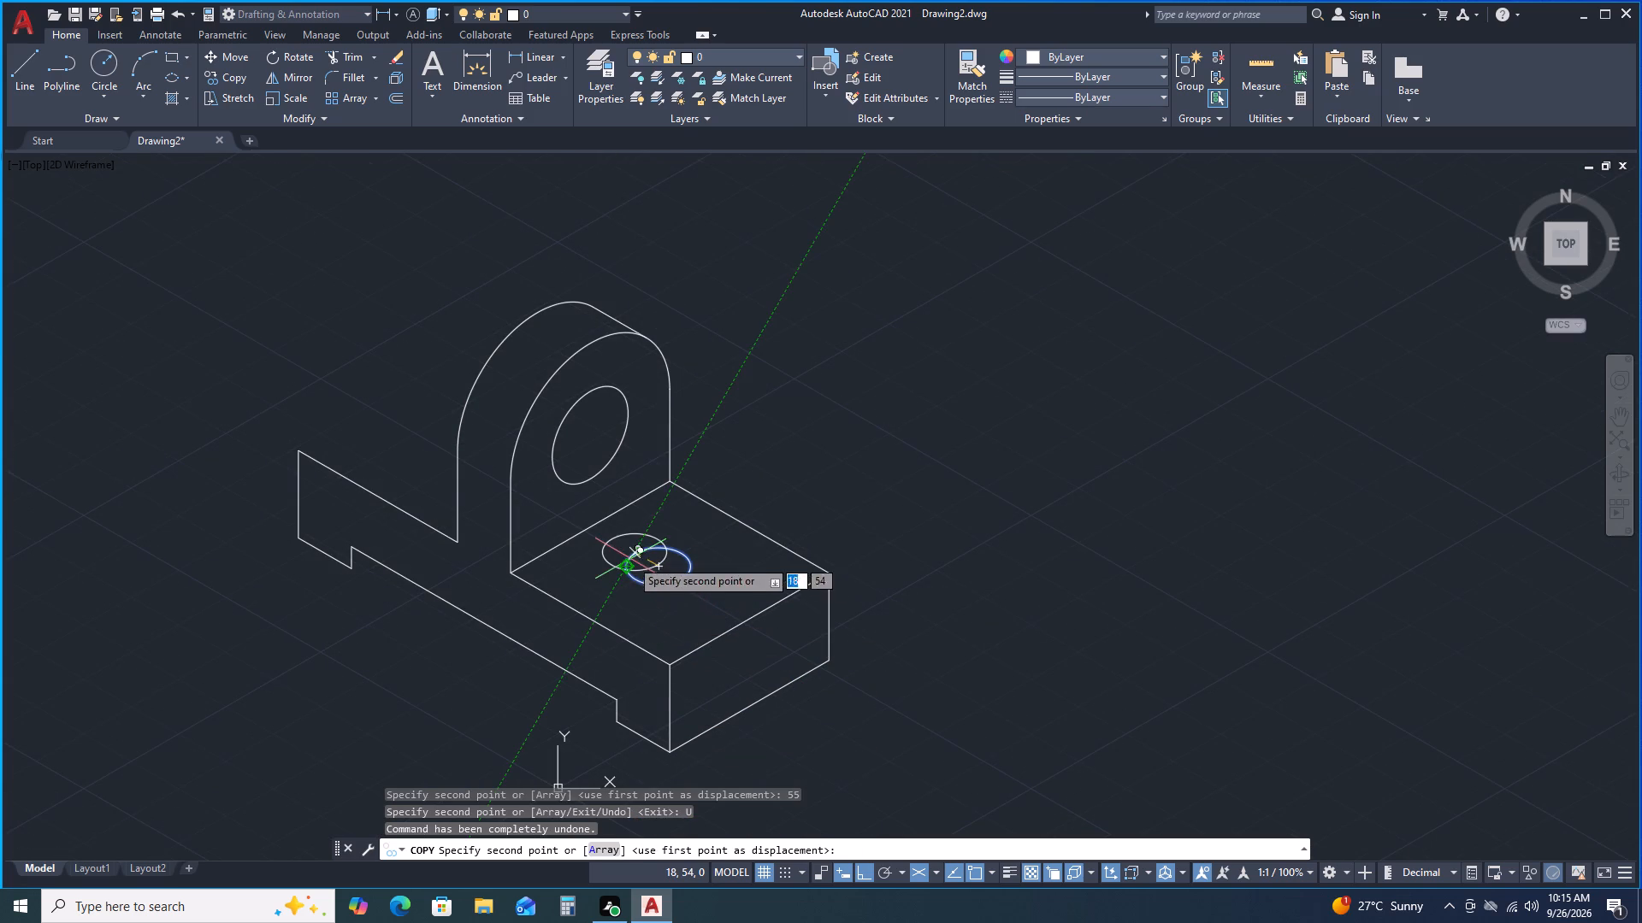
scroll(629, 558, up, 2)
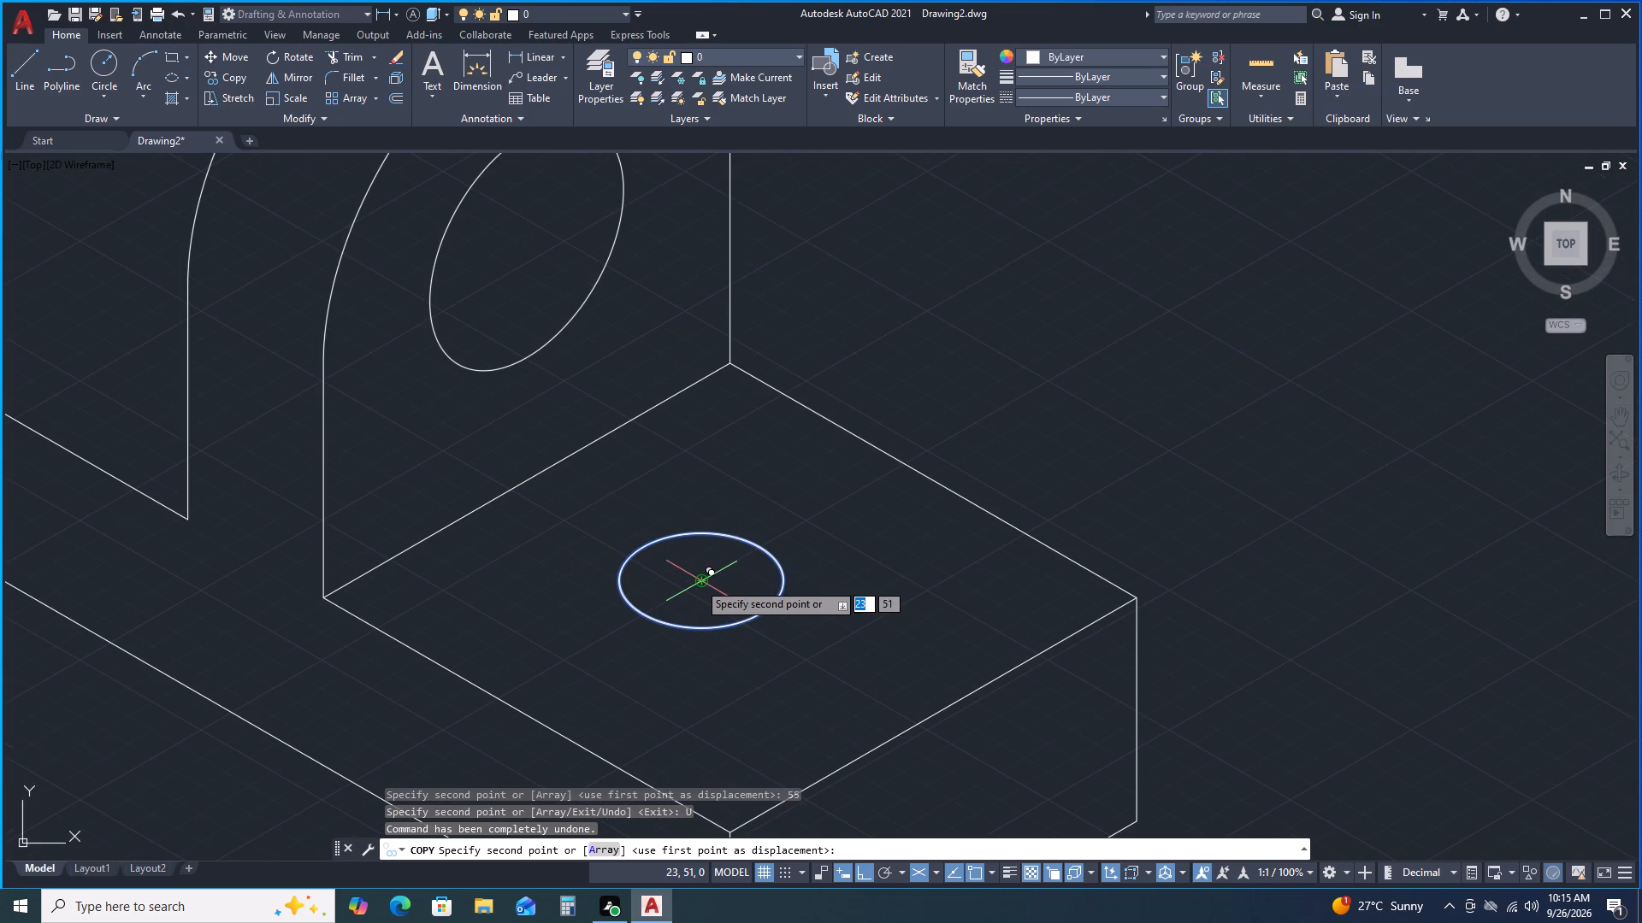
middle_drag(539, 414, 770, 608)
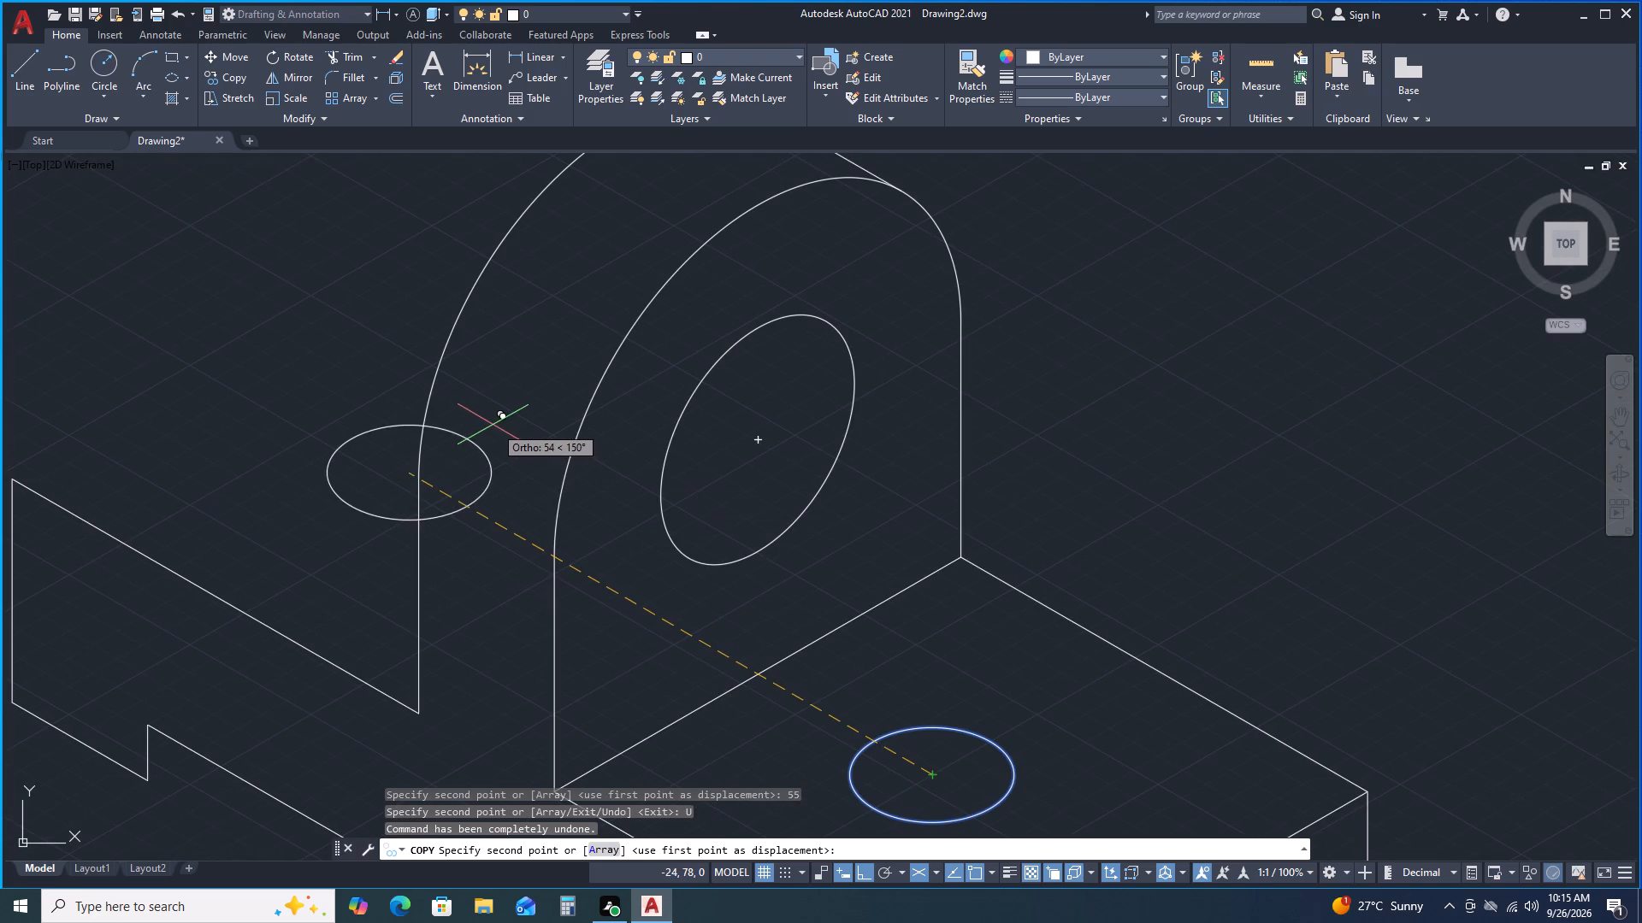
text(55)
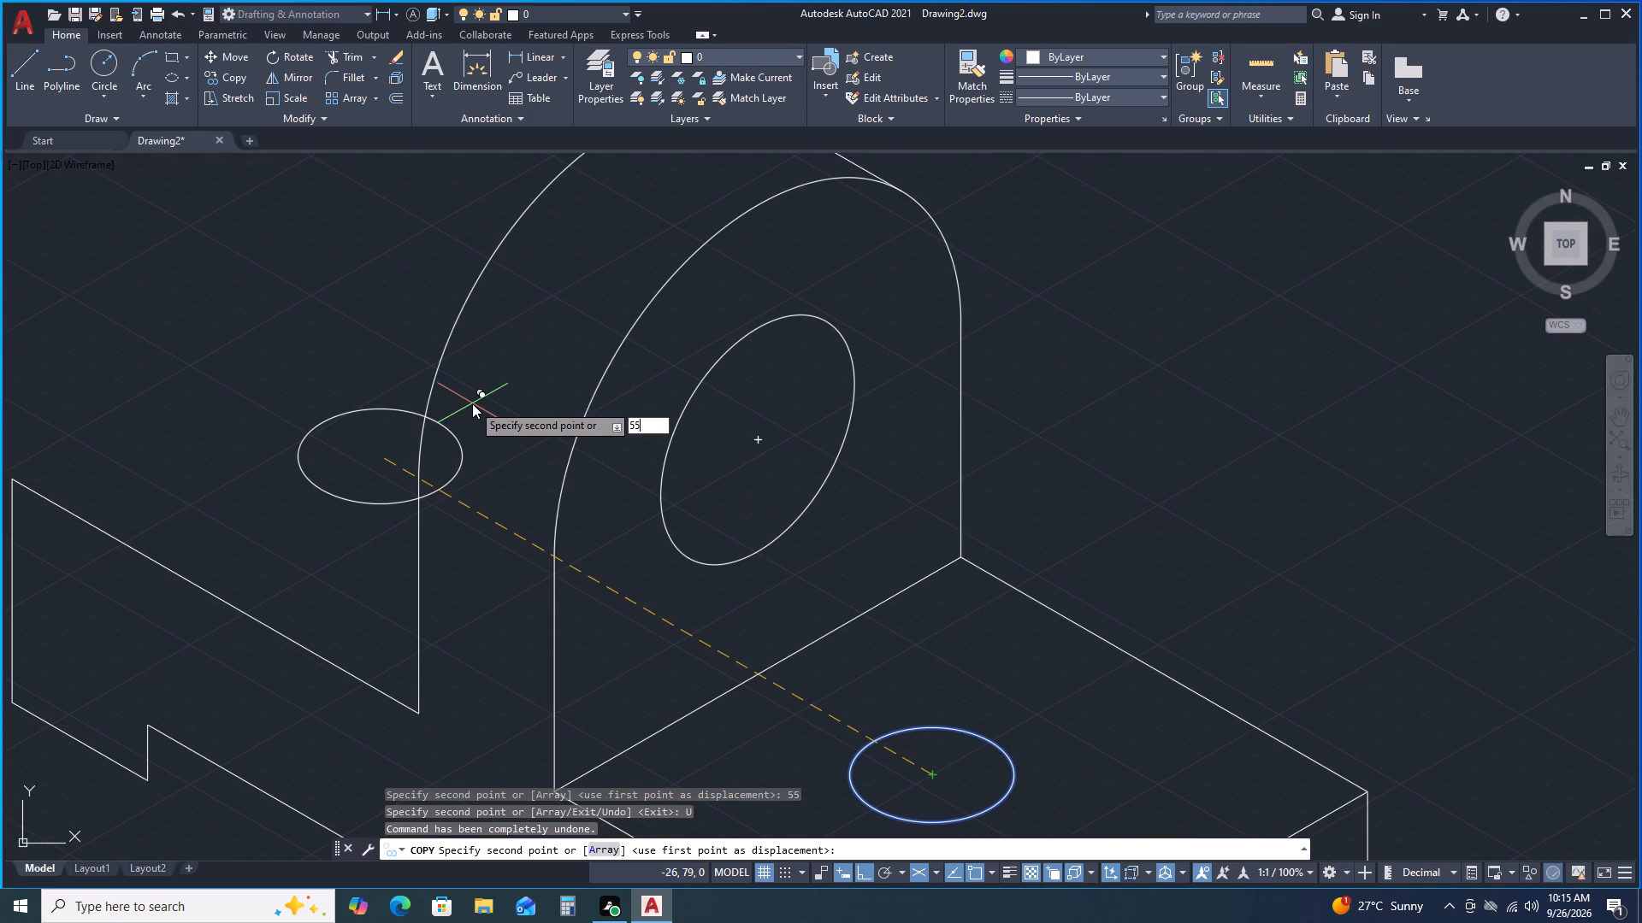
key(Return)
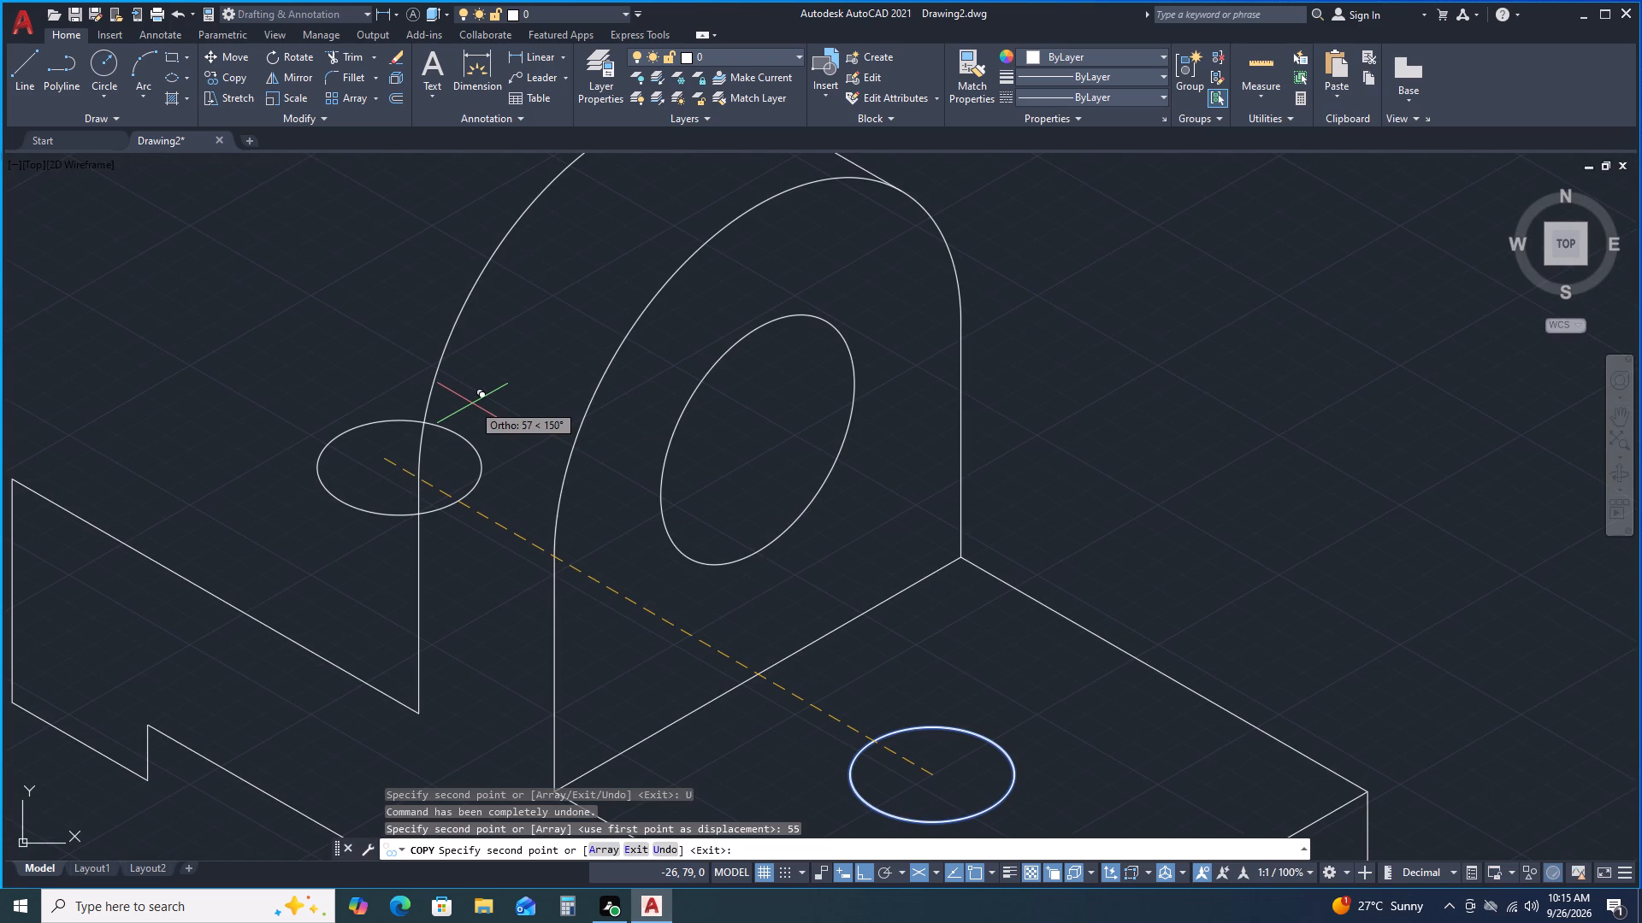
key(space)
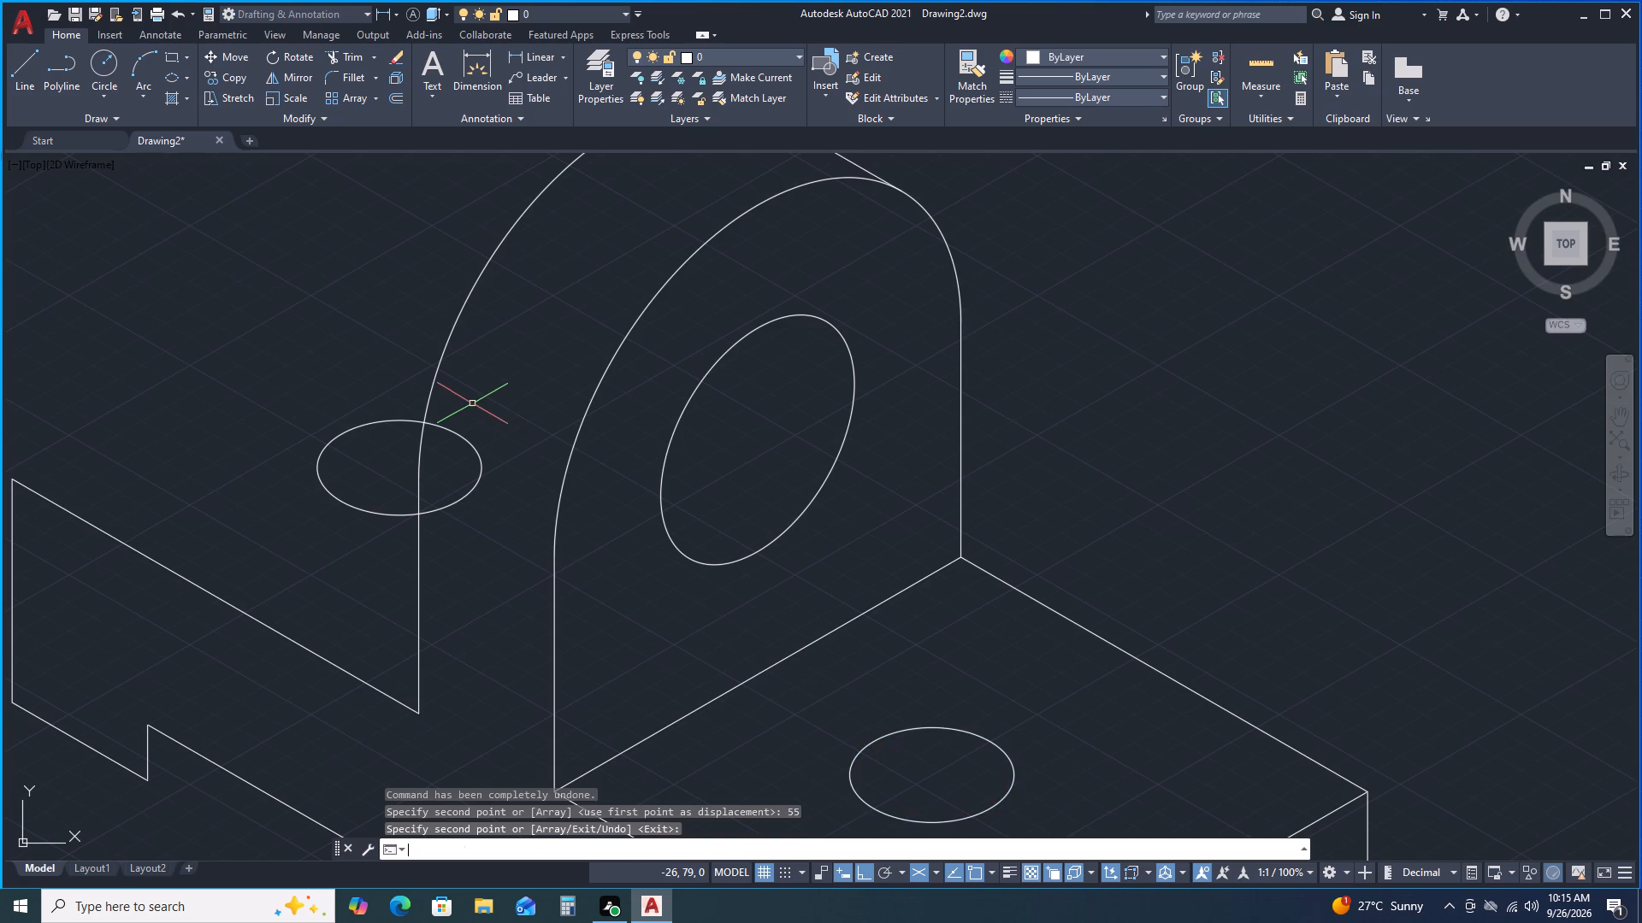
Trim the part of the copied isocircle that passes behind the upright lug.
click(354, 56)
click(475, 454)
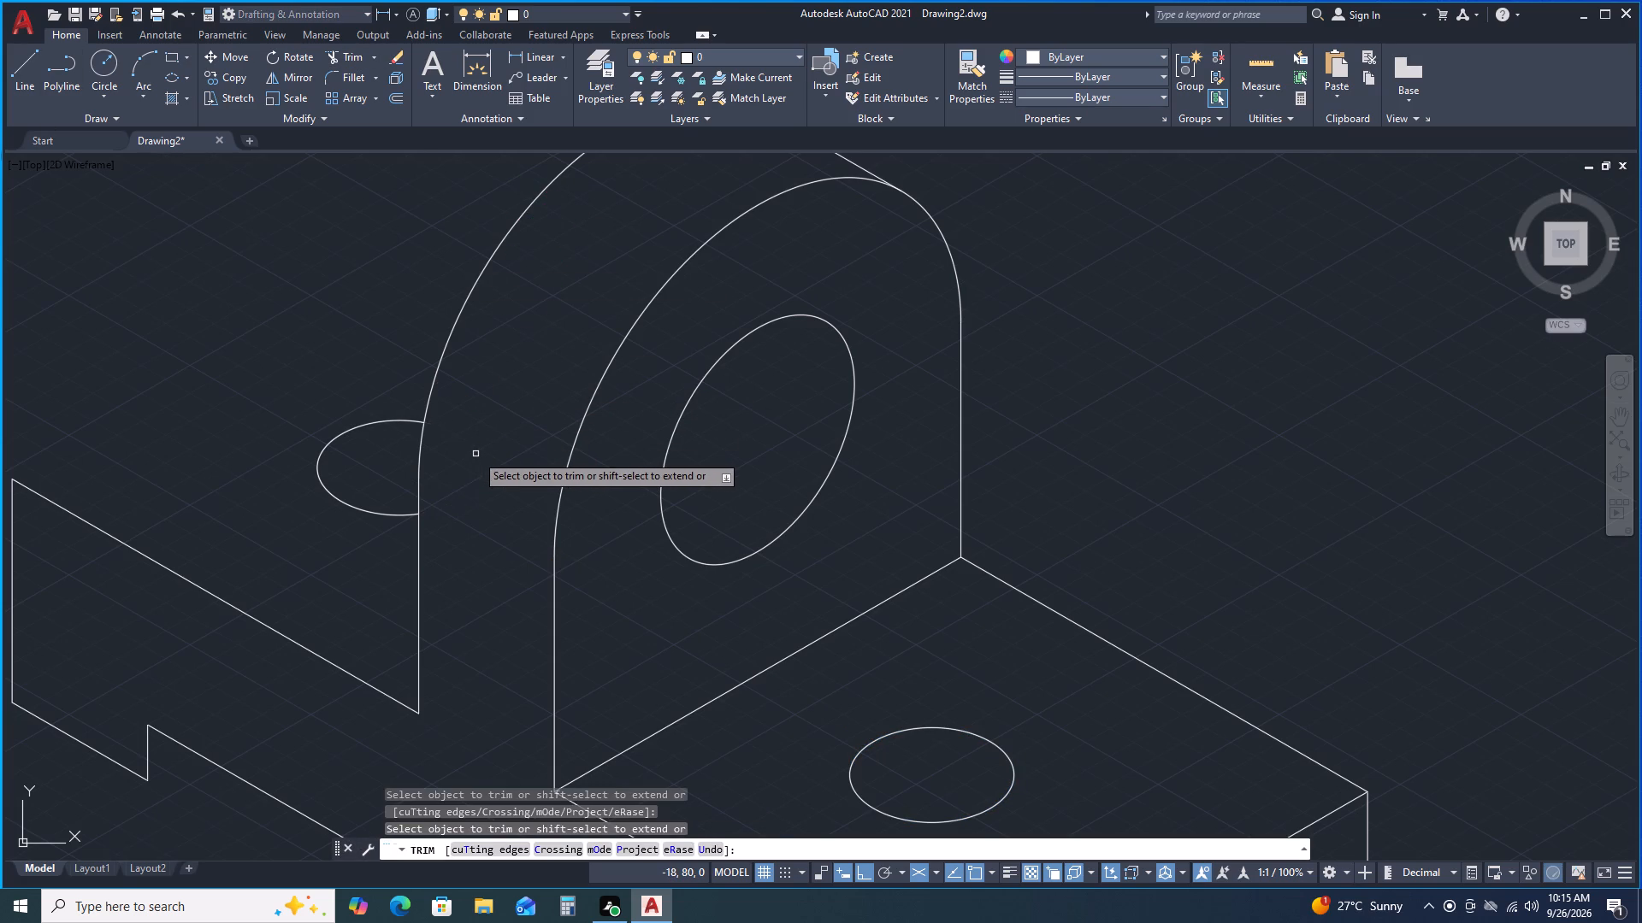
scroll(475, 456, down, 1)
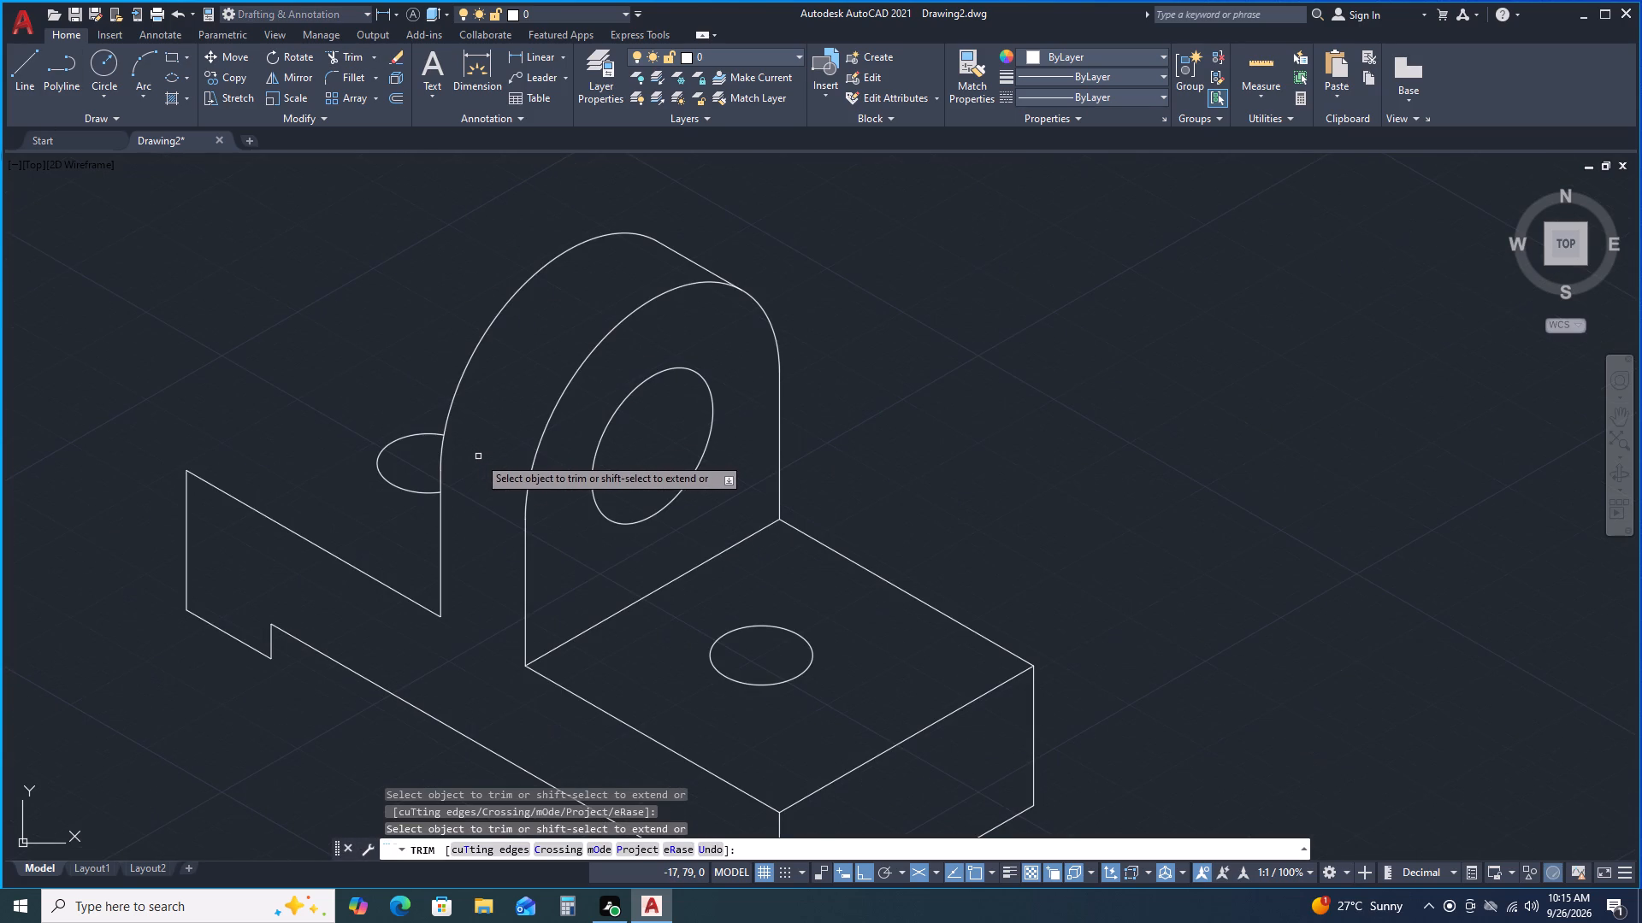
key(space)
Draw the left block's top edges: 42 along 30° from its outer front corner, continuing along 330° past the lug's rear arc.
click(19, 79)
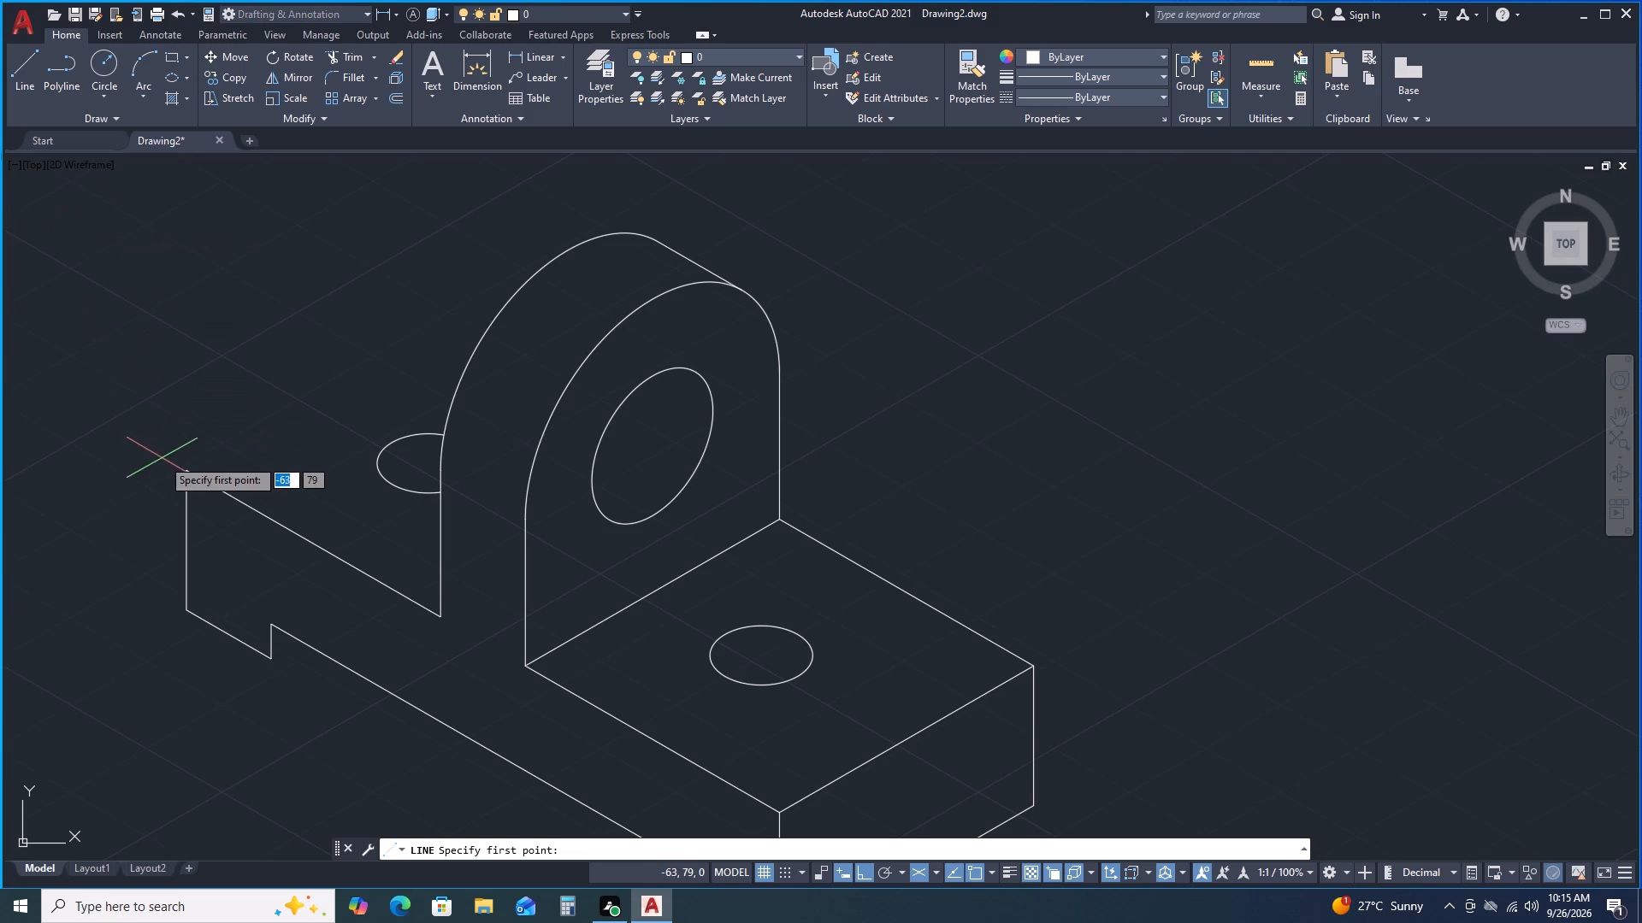
click(183, 474)
text(42)
key(Return)
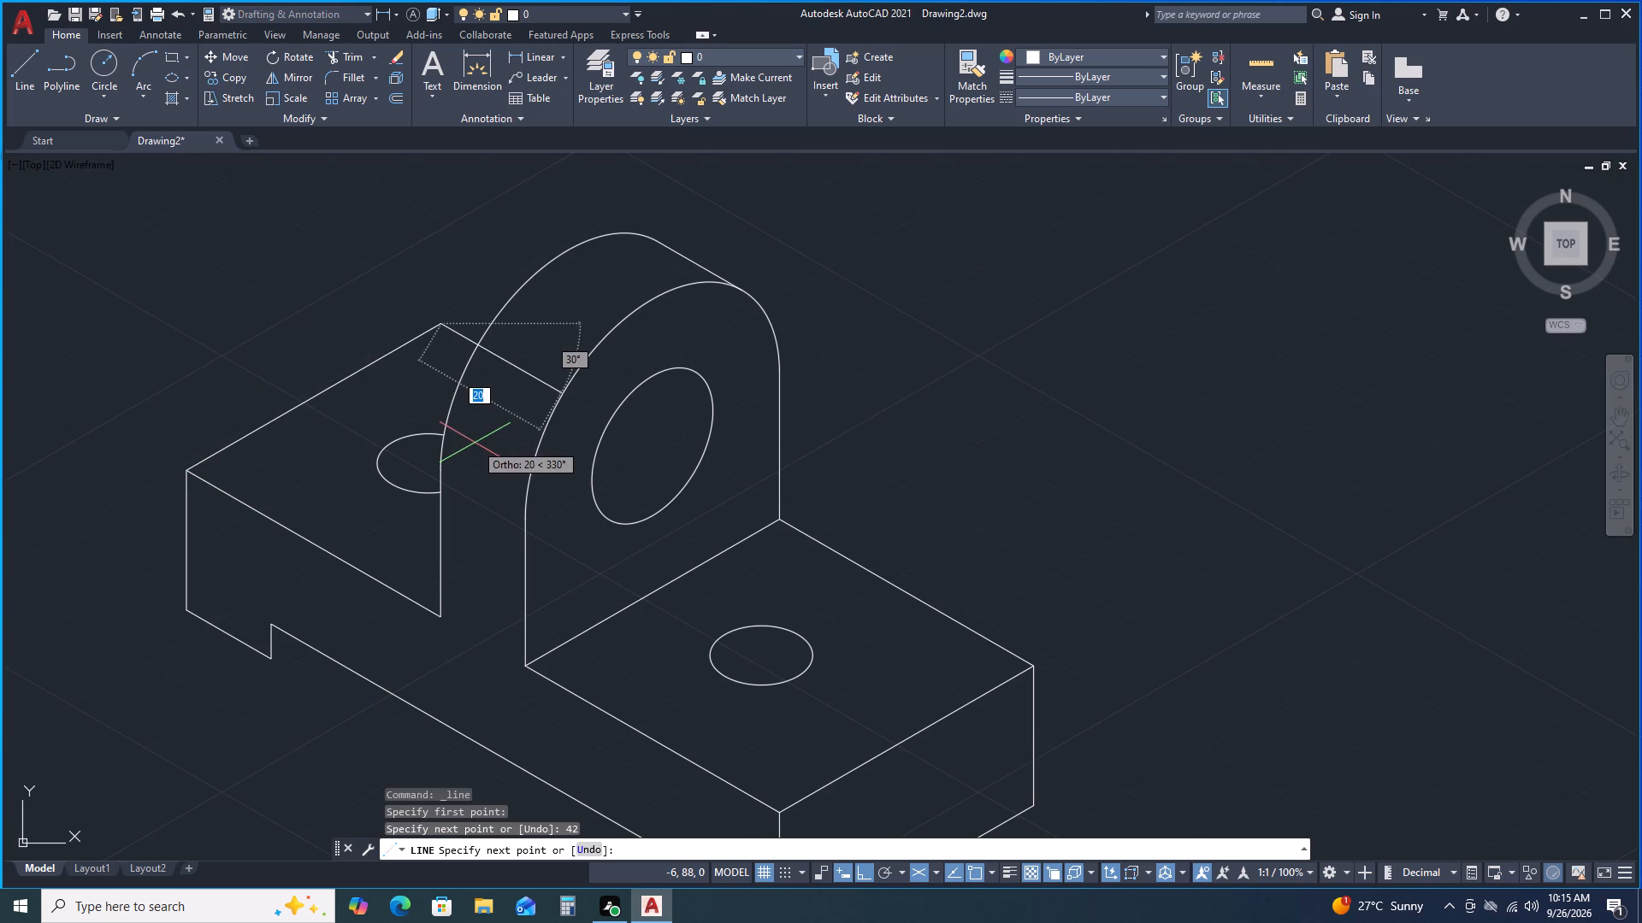
scroll(526, 391, up, 2)
click(487, 335)
key(space)
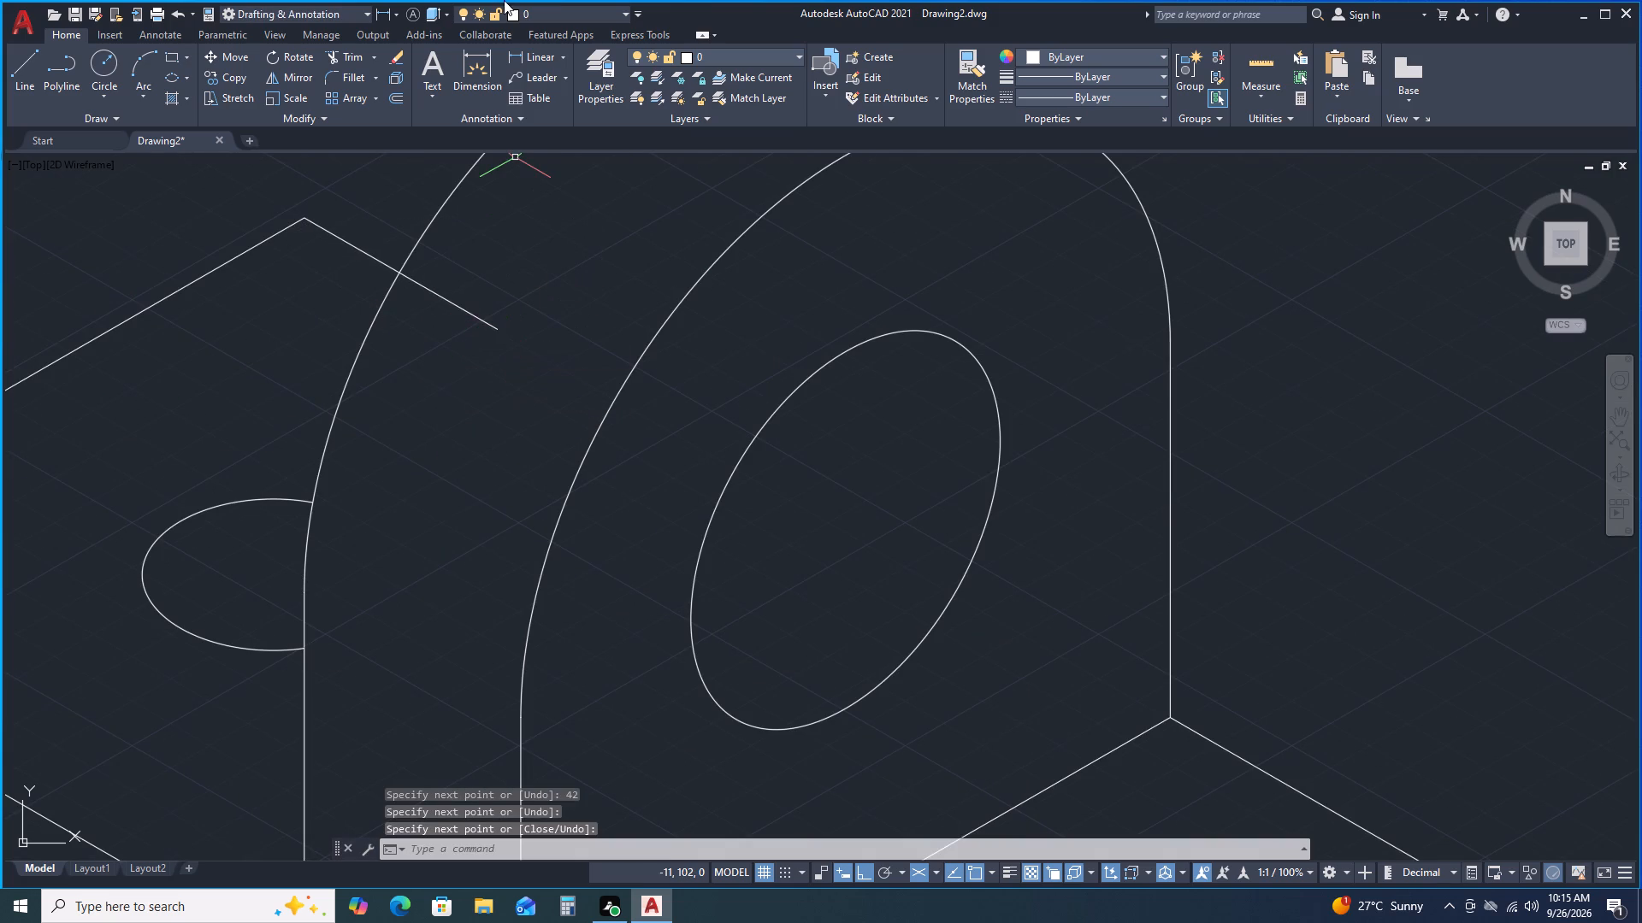
Trim the end of the left block's back top edge that extends inside the lug outline.
click(351, 61)
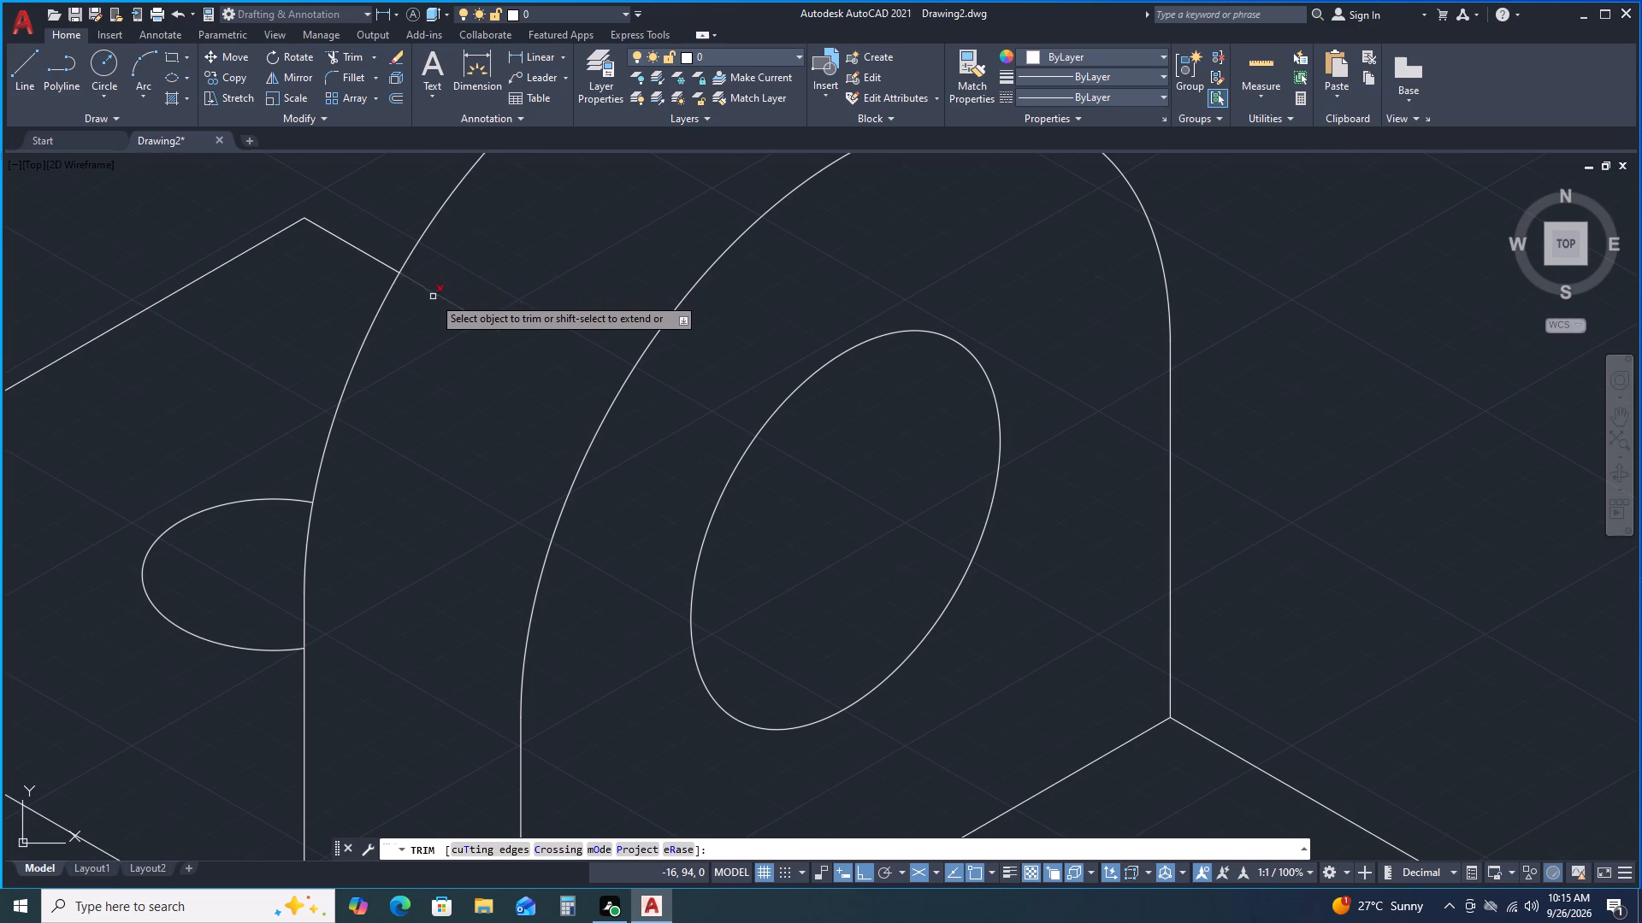
click(440, 297)
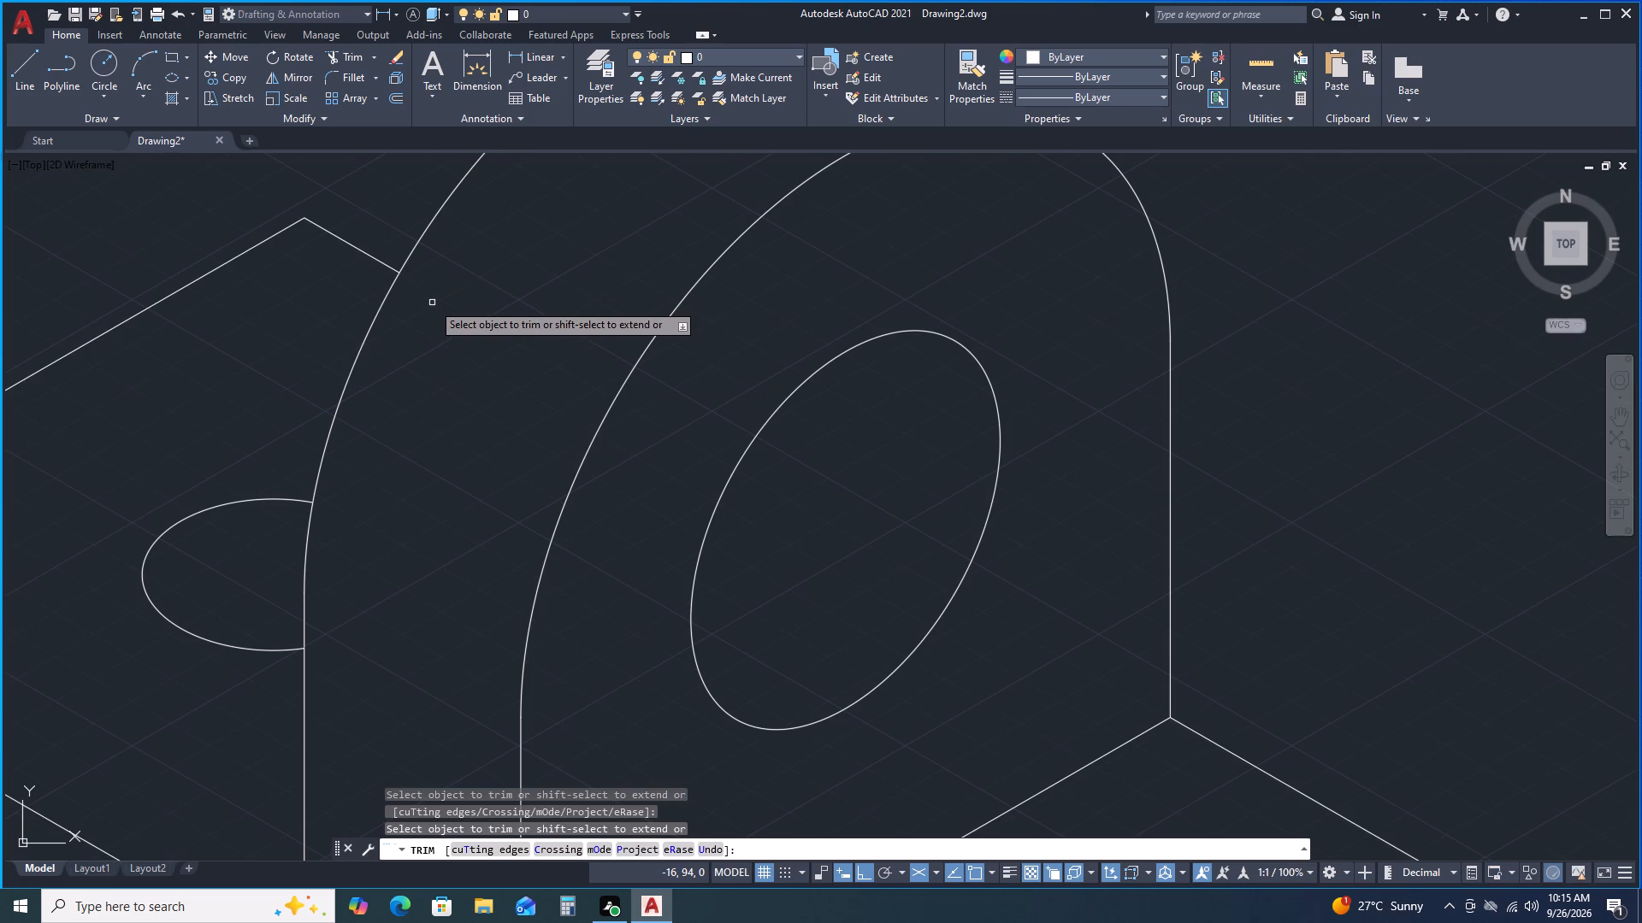
key(space)
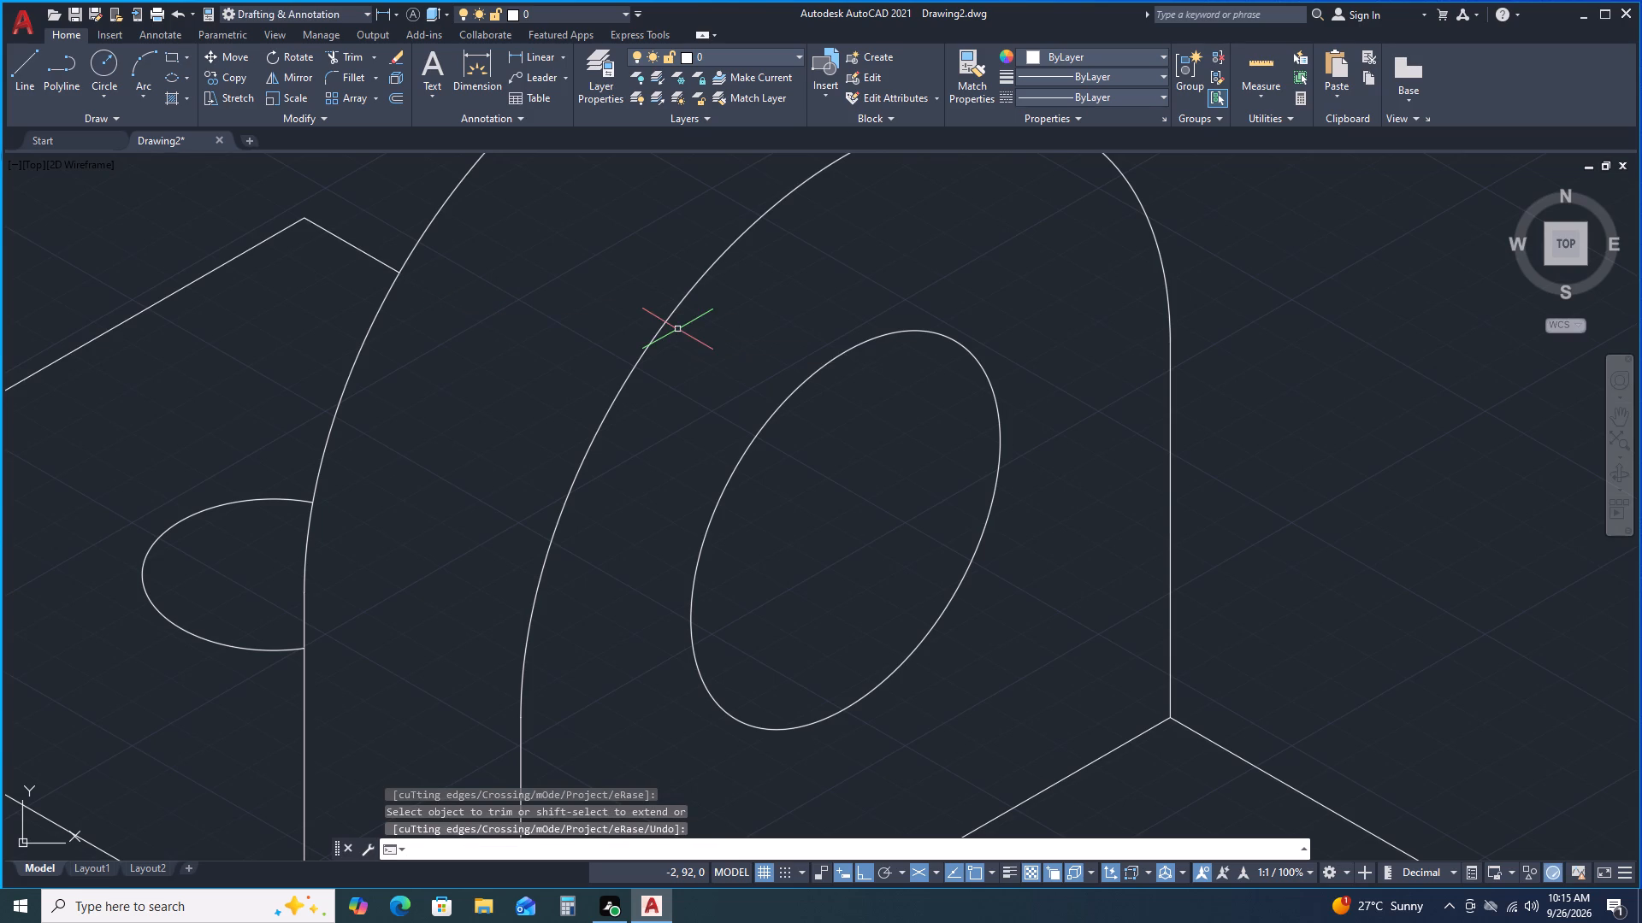
Add an aligned dimension to the right block's bottom edge on its end face, placed outside the part.
scroll(679, 331, down, 3)
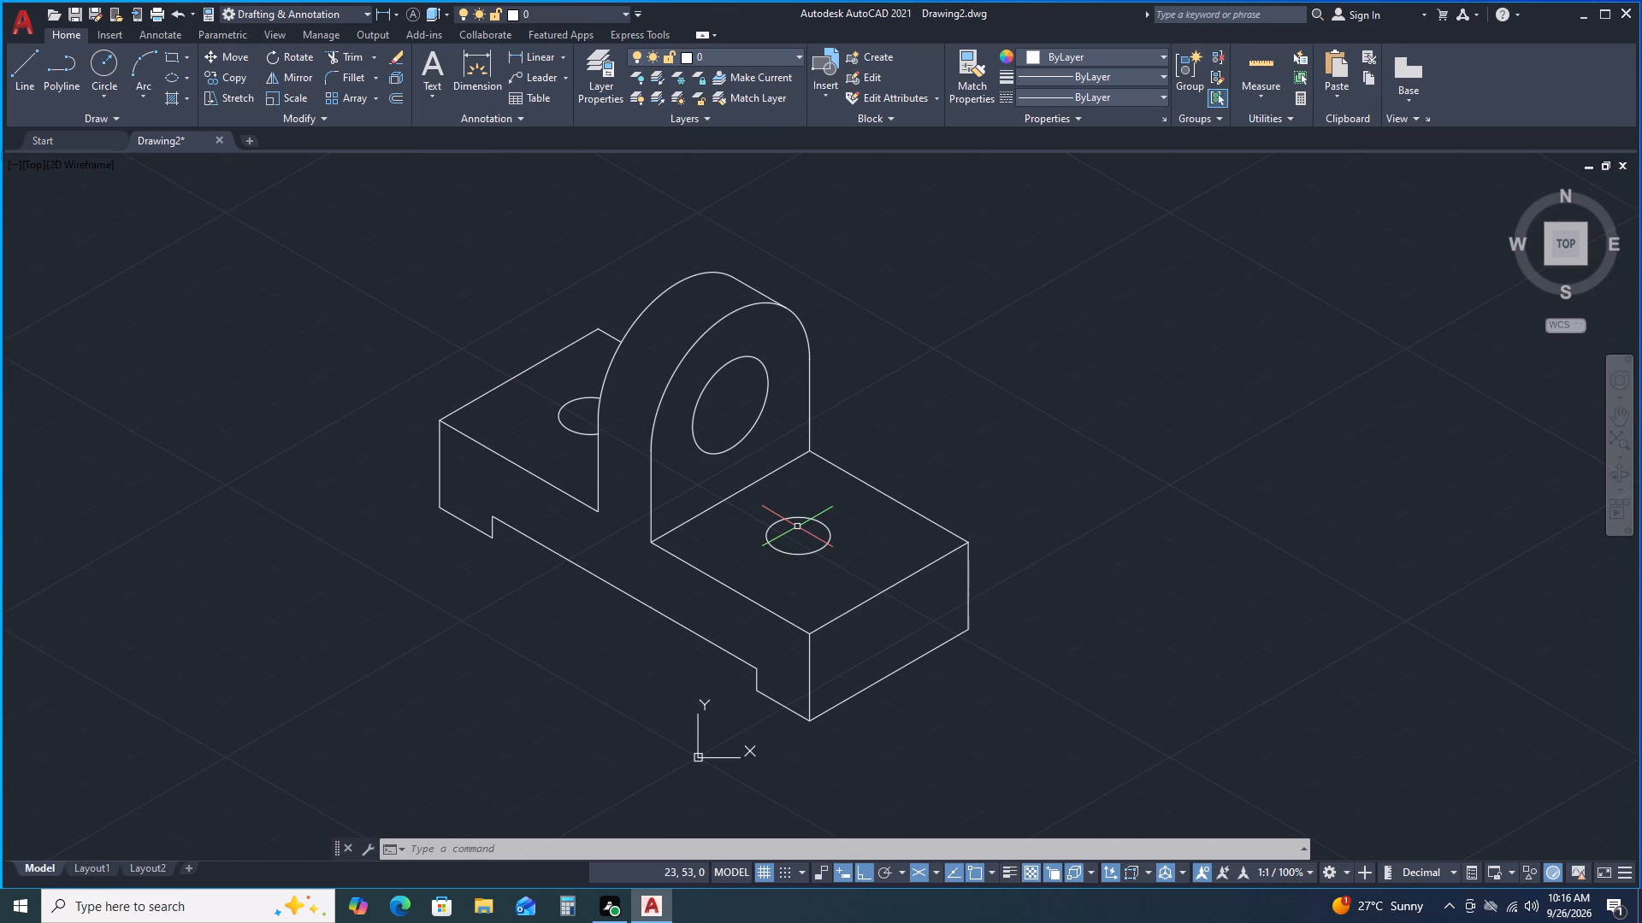
click(562, 55)
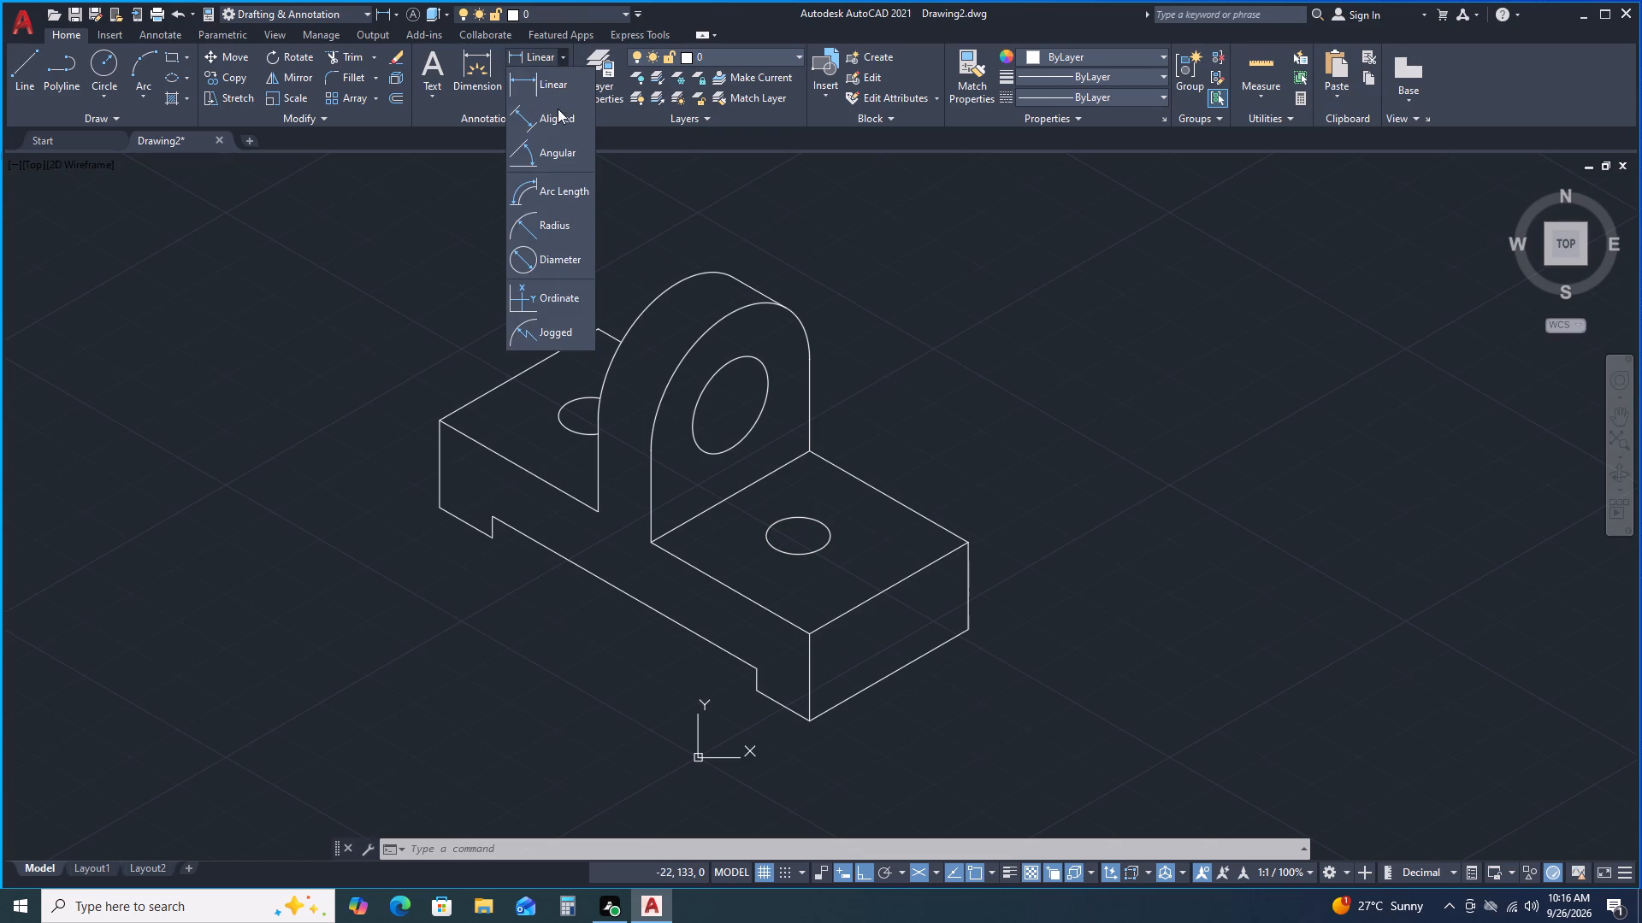
click(558, 109)
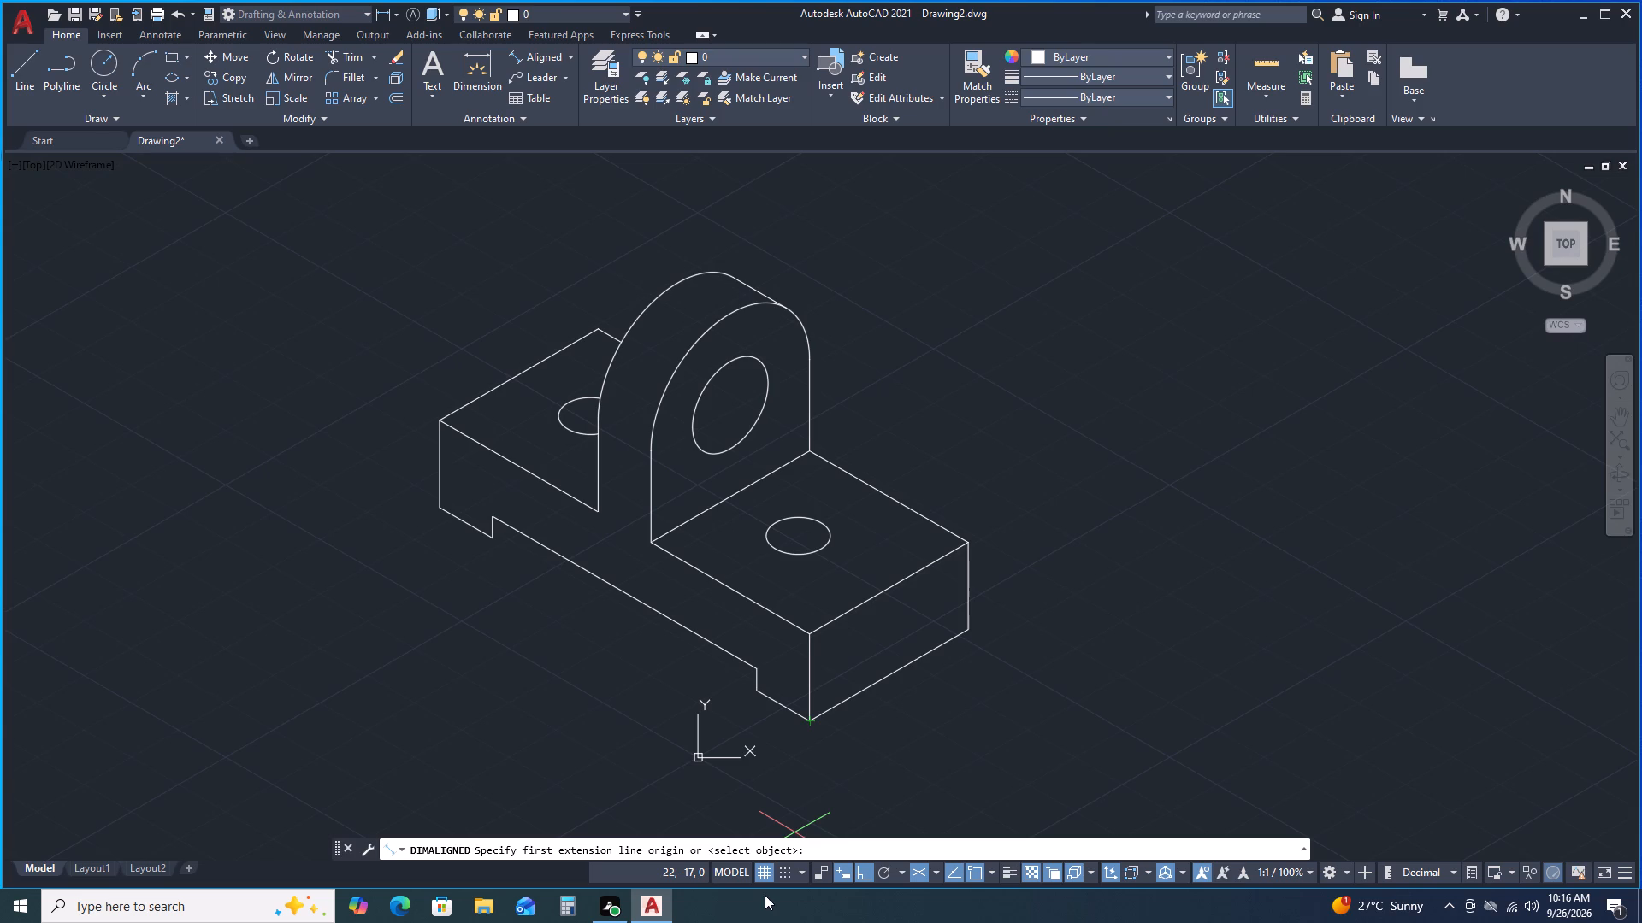
key(space)
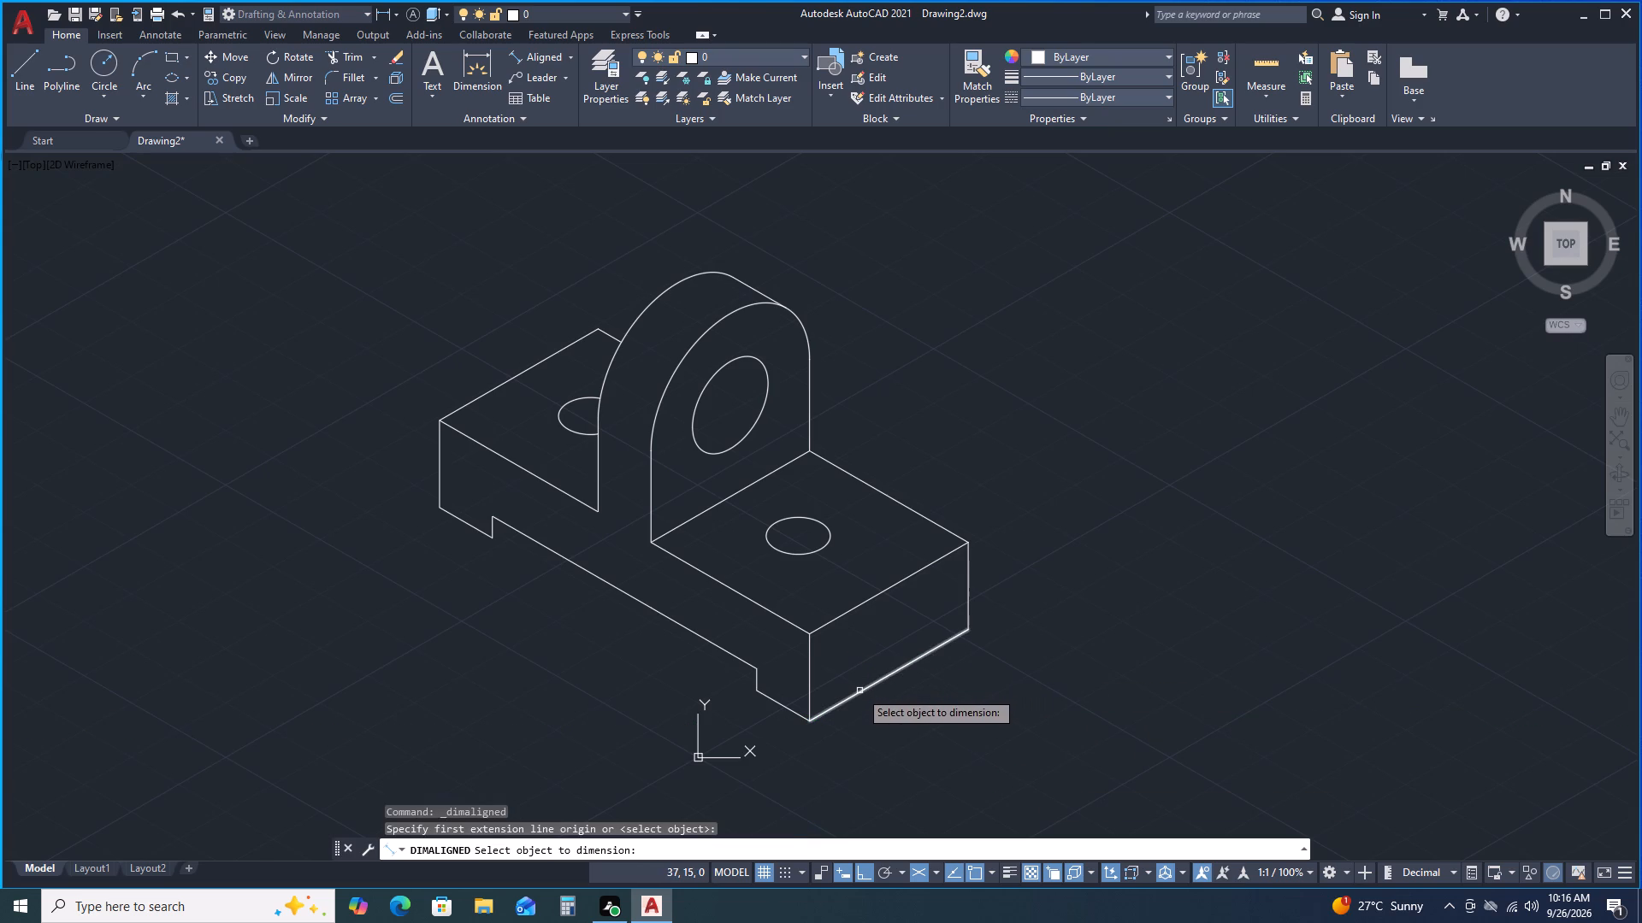
click(859, 691)
click(907, 761)
Add an aligned dimension to the right block's outermost vertical edge, placed outside the part.
key(space)
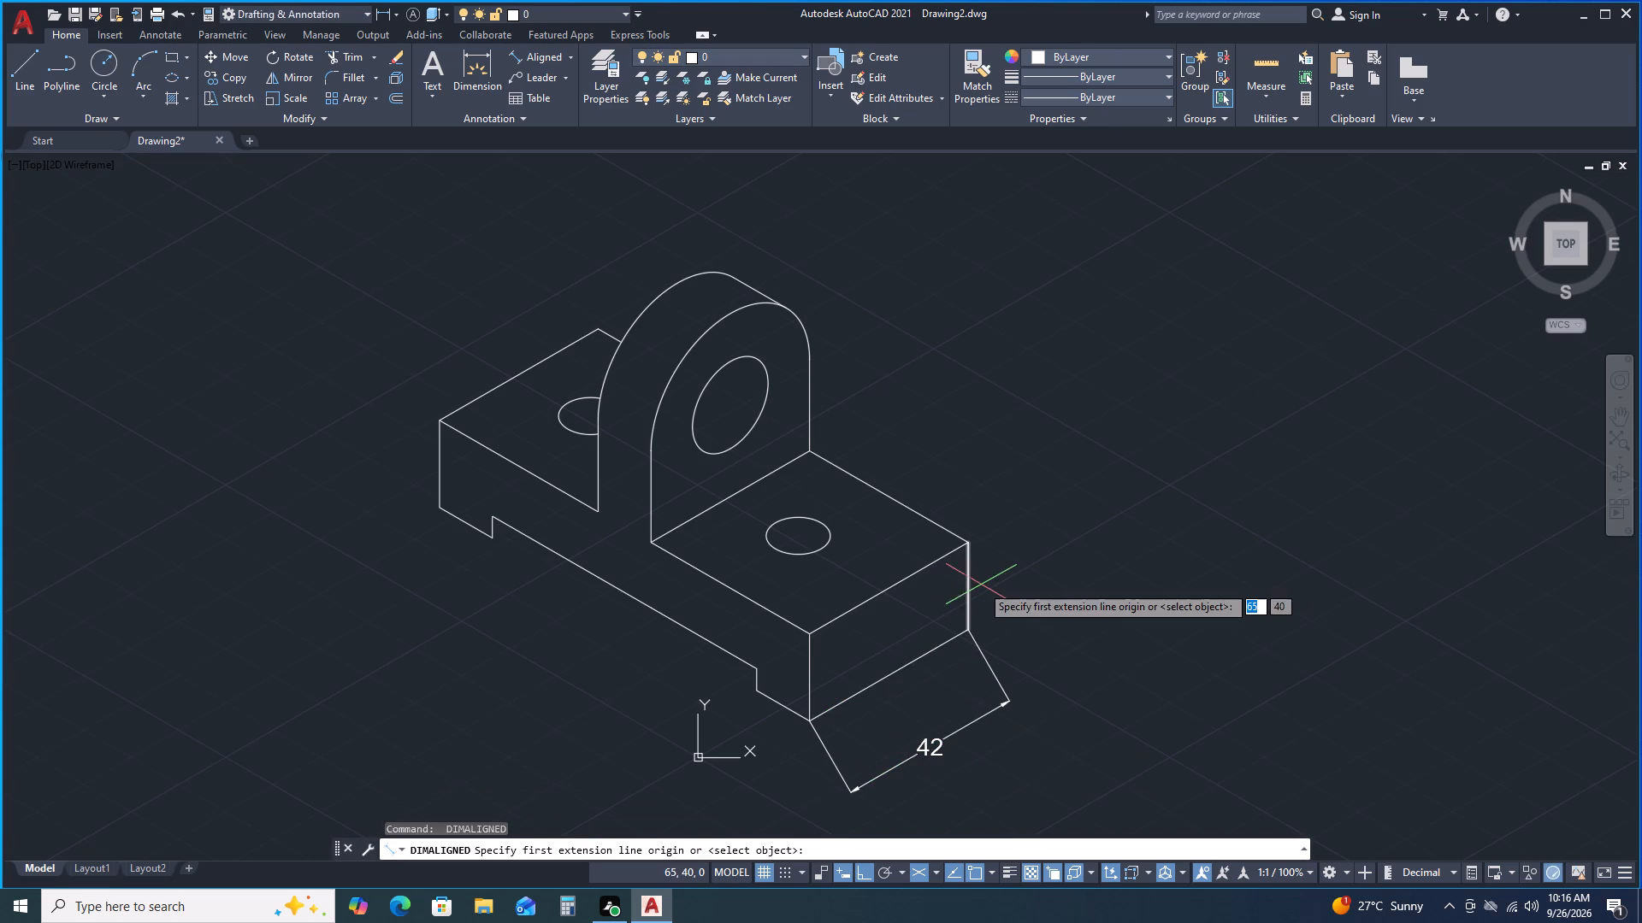
key(space)
click(969, 590)
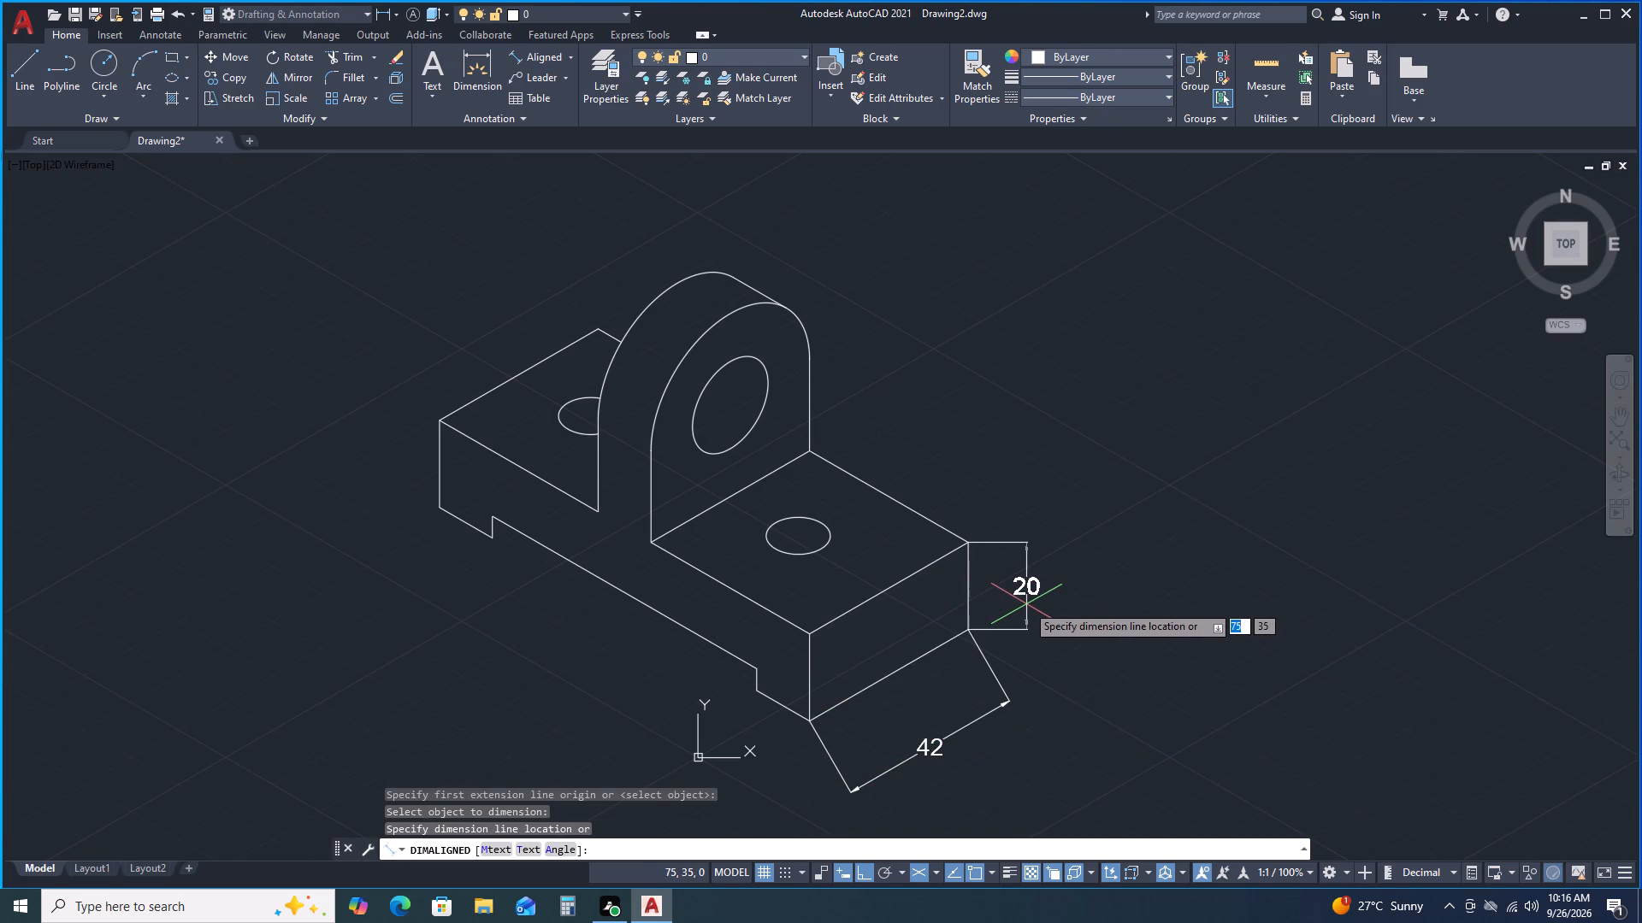
click(1027, 604)
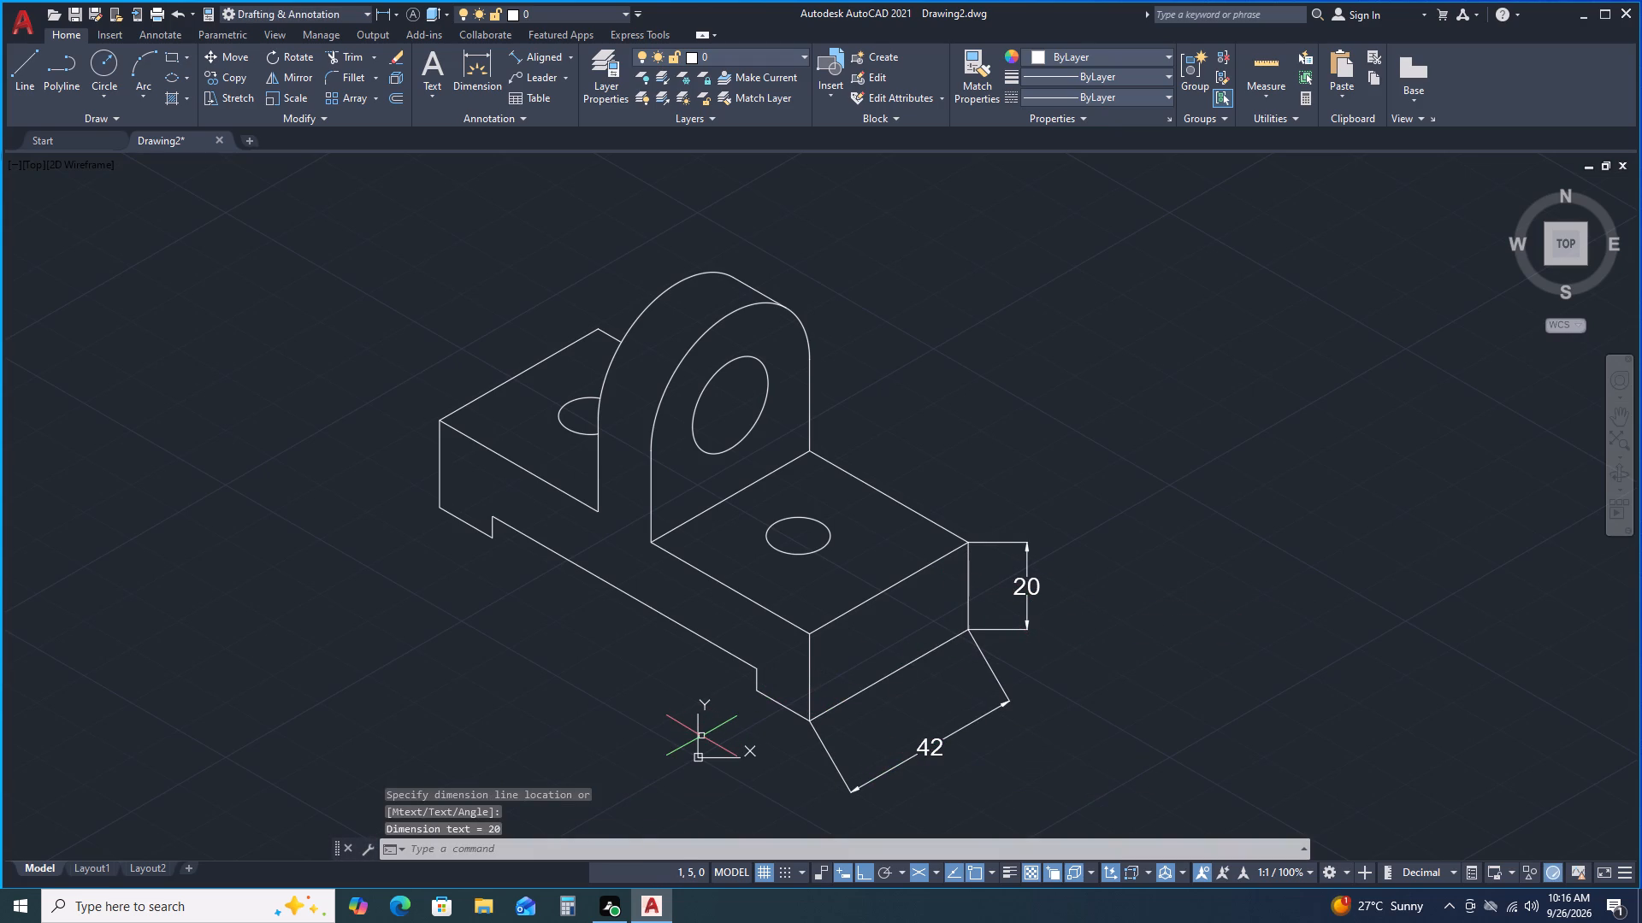
key(Escape)
Move the UCS origin away from the part into the empty space beyond the left block.
click(698, 735)
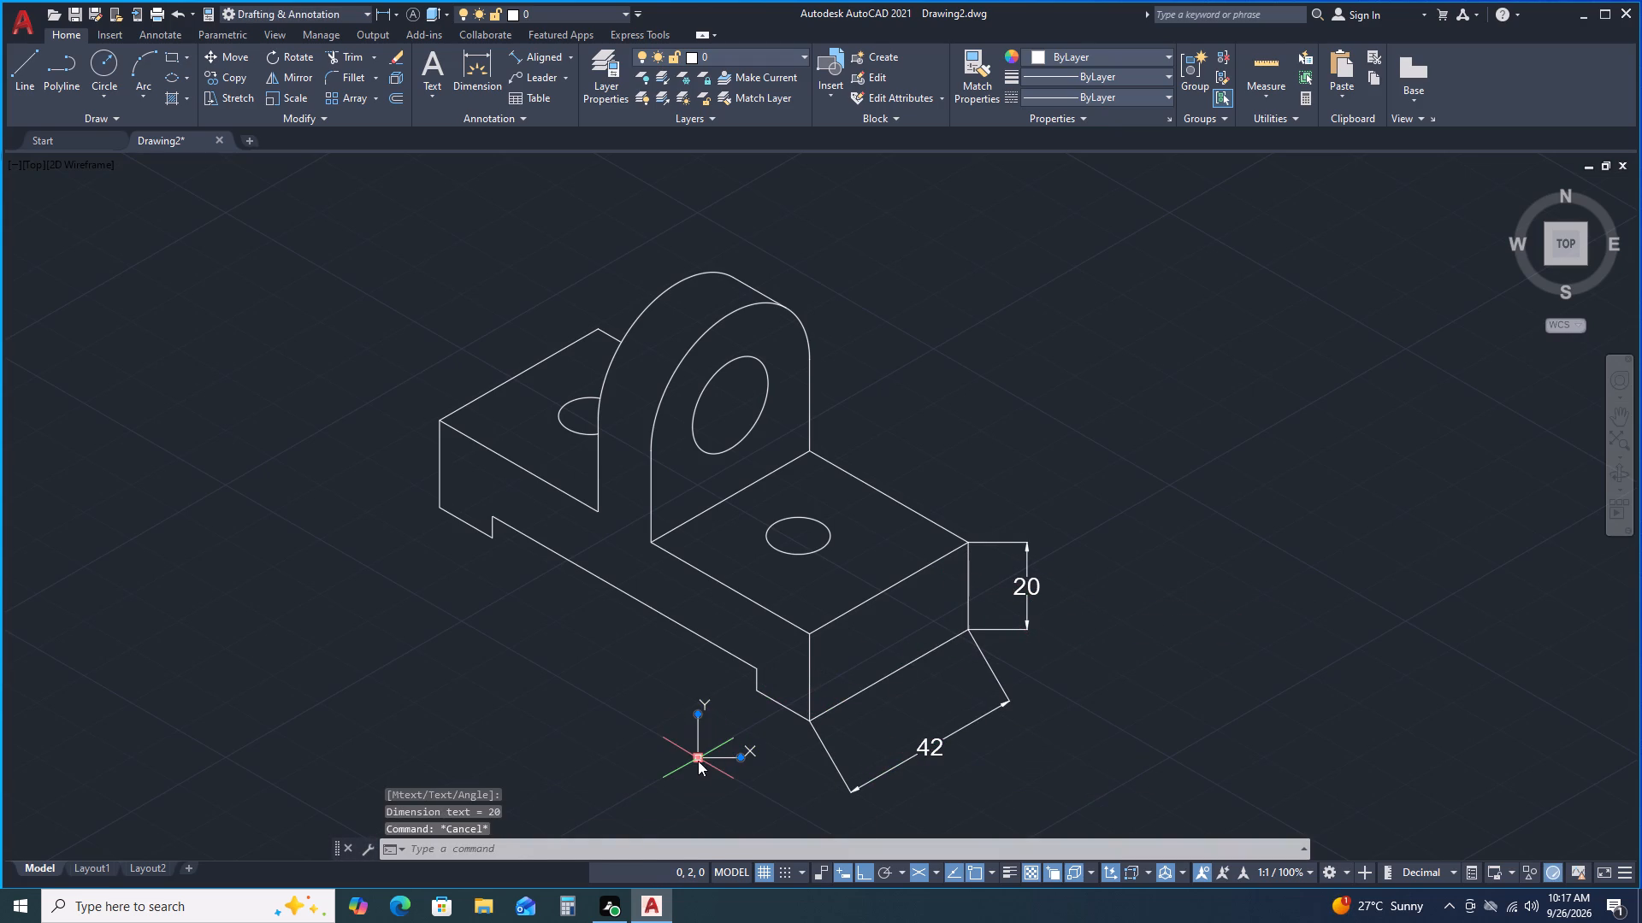
click(698, 761)
scroll(112, 295, down, 1)
click(104, 267)
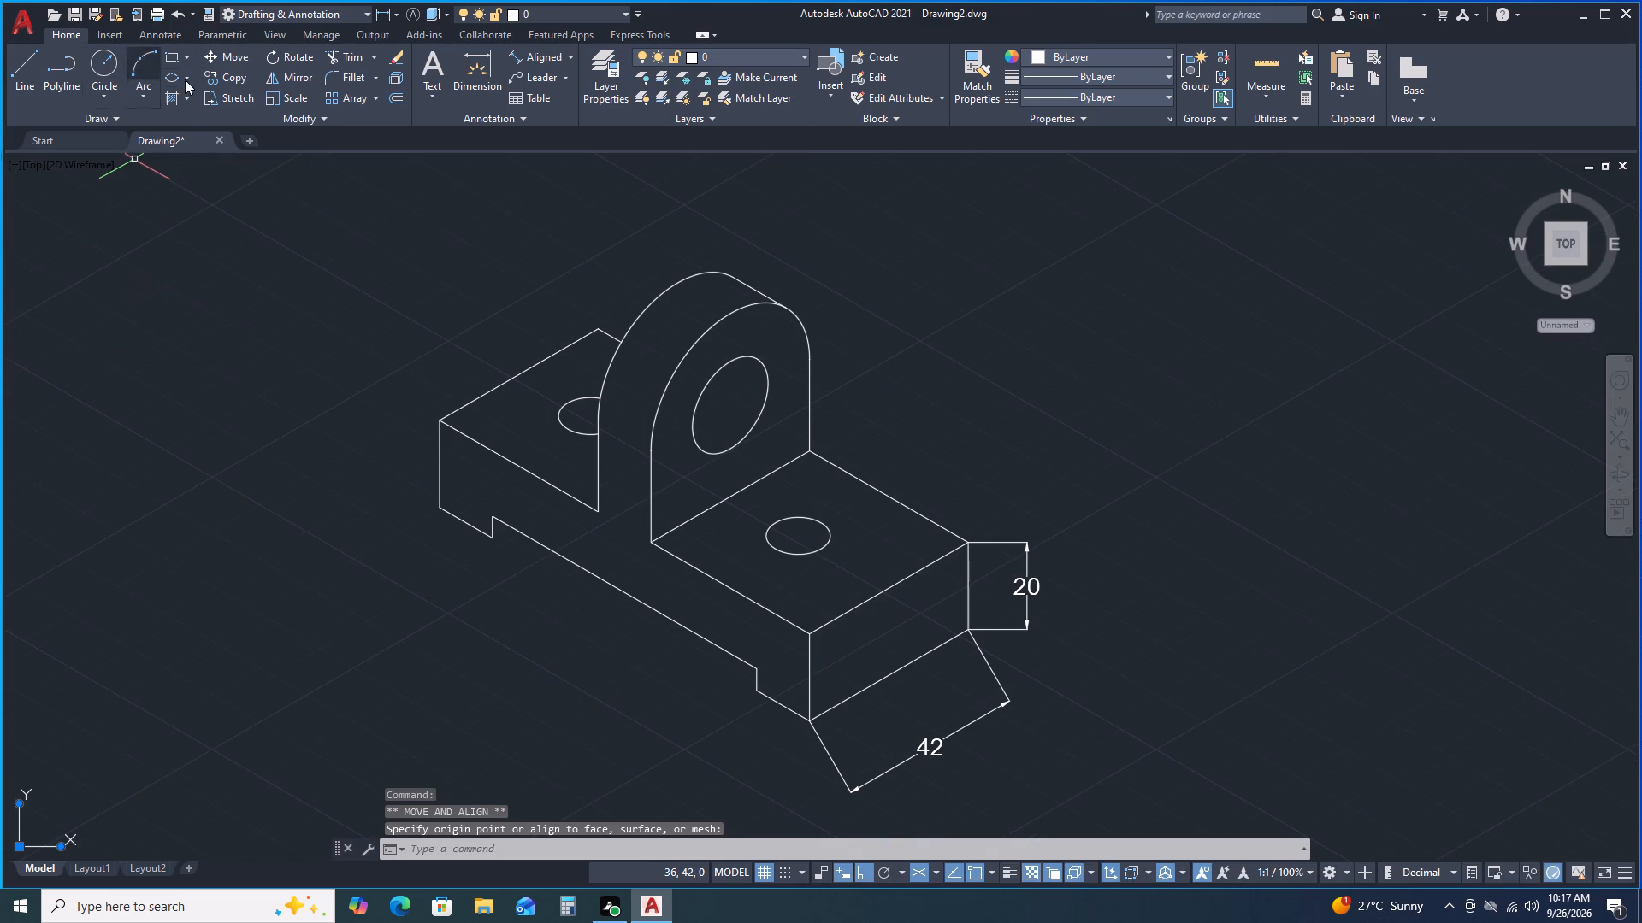
Add an aligned dimension to the bottom edge of the right foot on the front face, placed outside the part.
key(space)
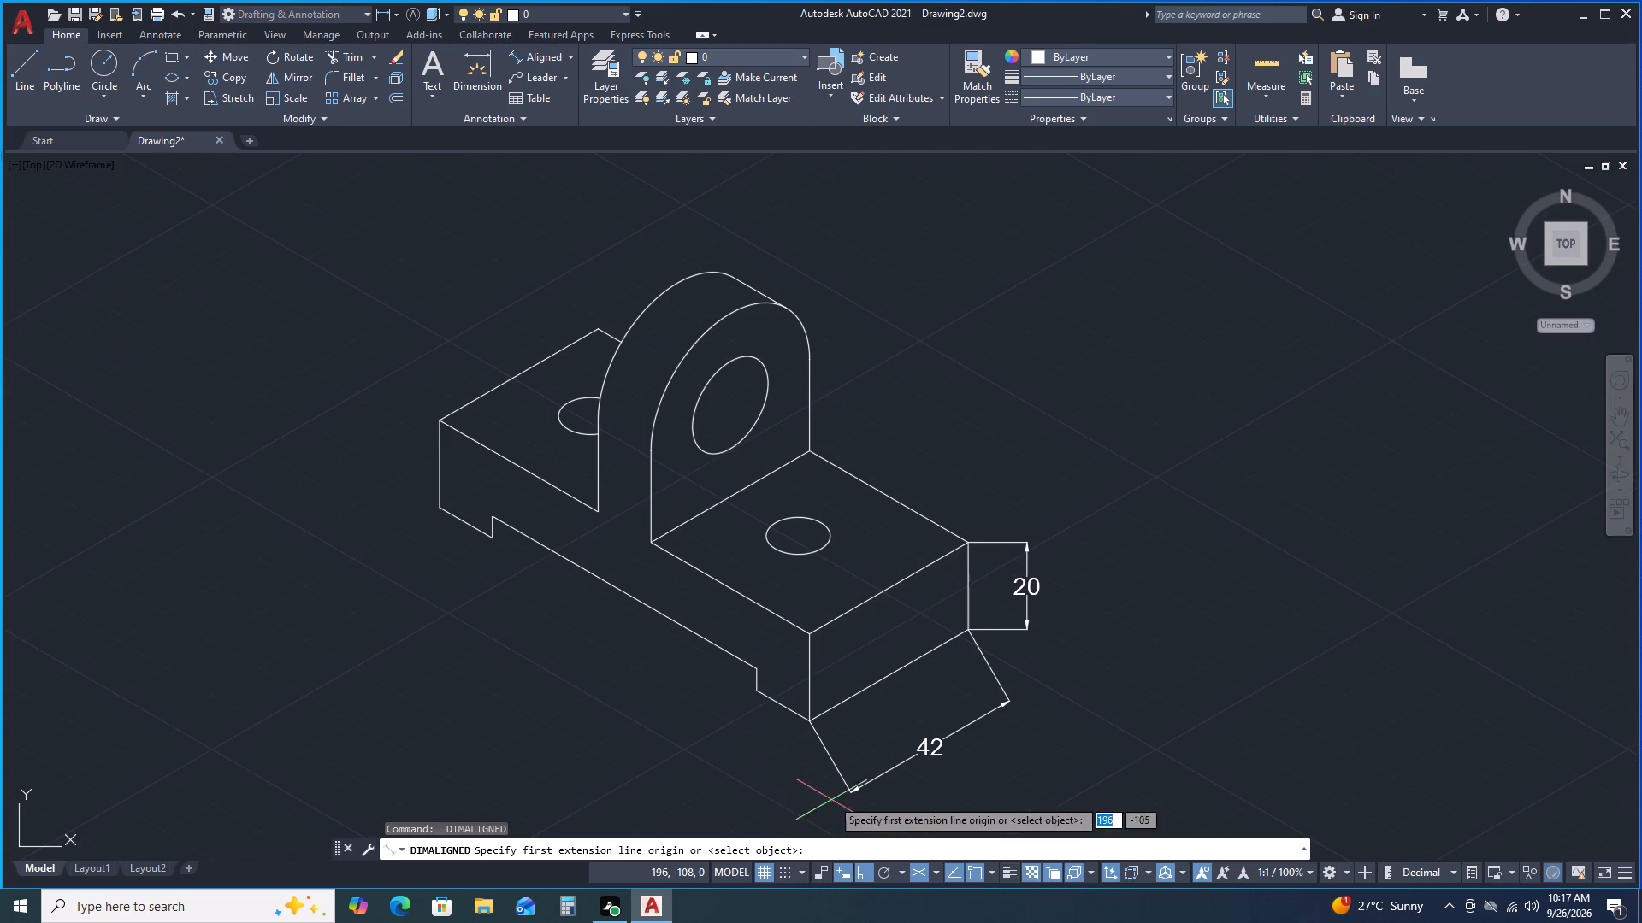
key(space)
click(788, 708)
click(775, 751)
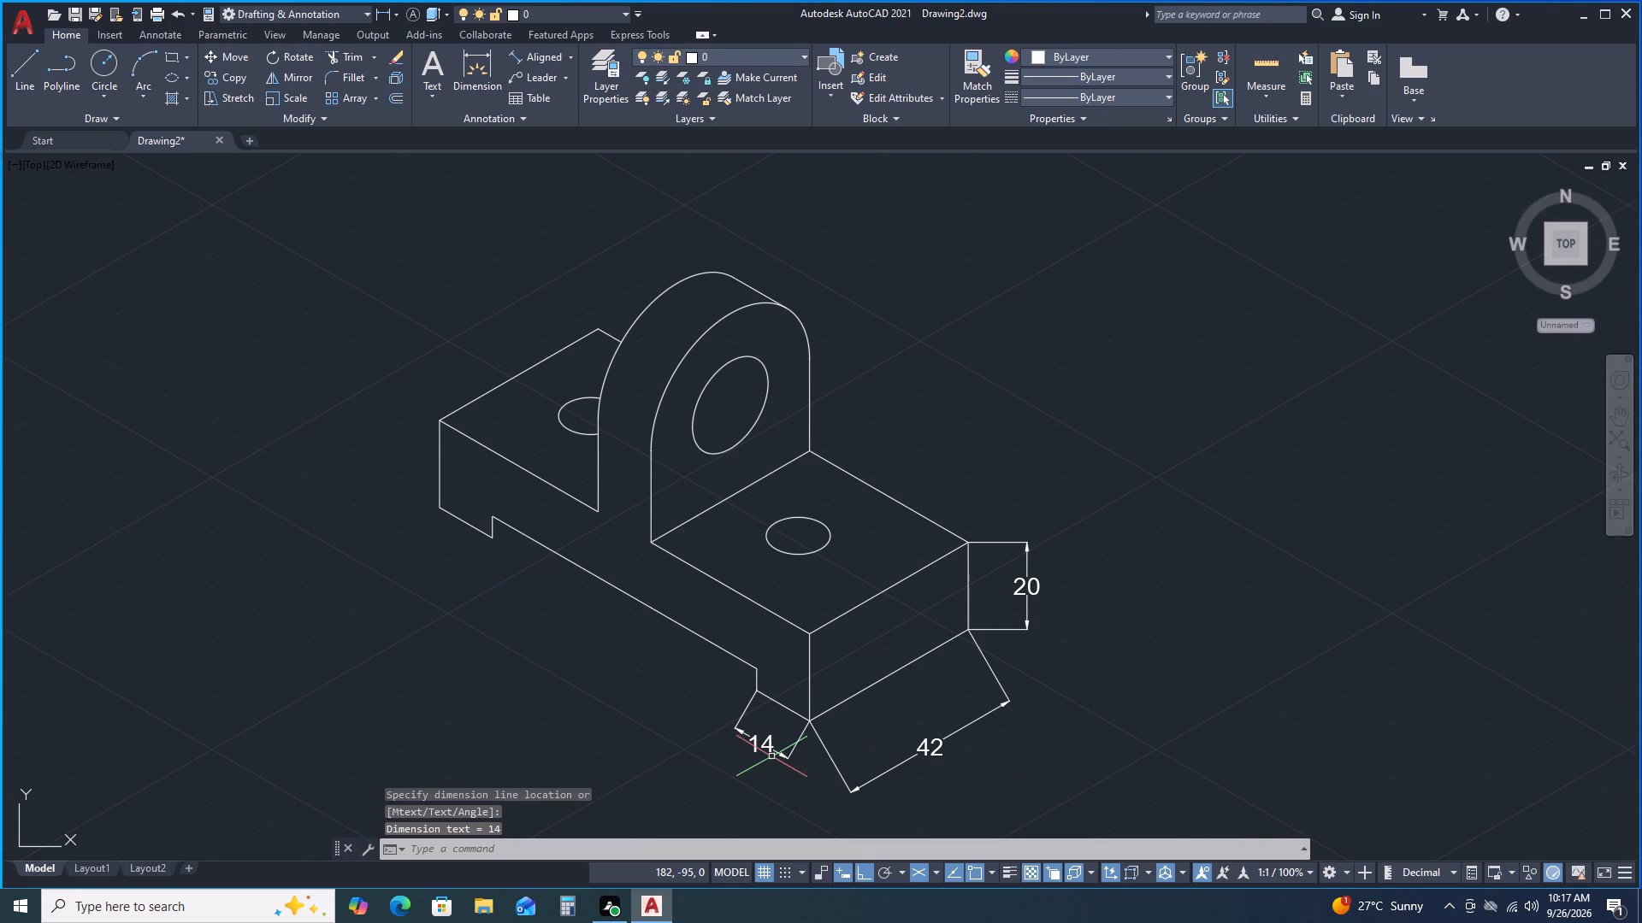
Add an aligned dimension along the recessed bottom edge from the right notch corner to the point below the lug's front face, outside the part.
key(space)
click(758, 671)
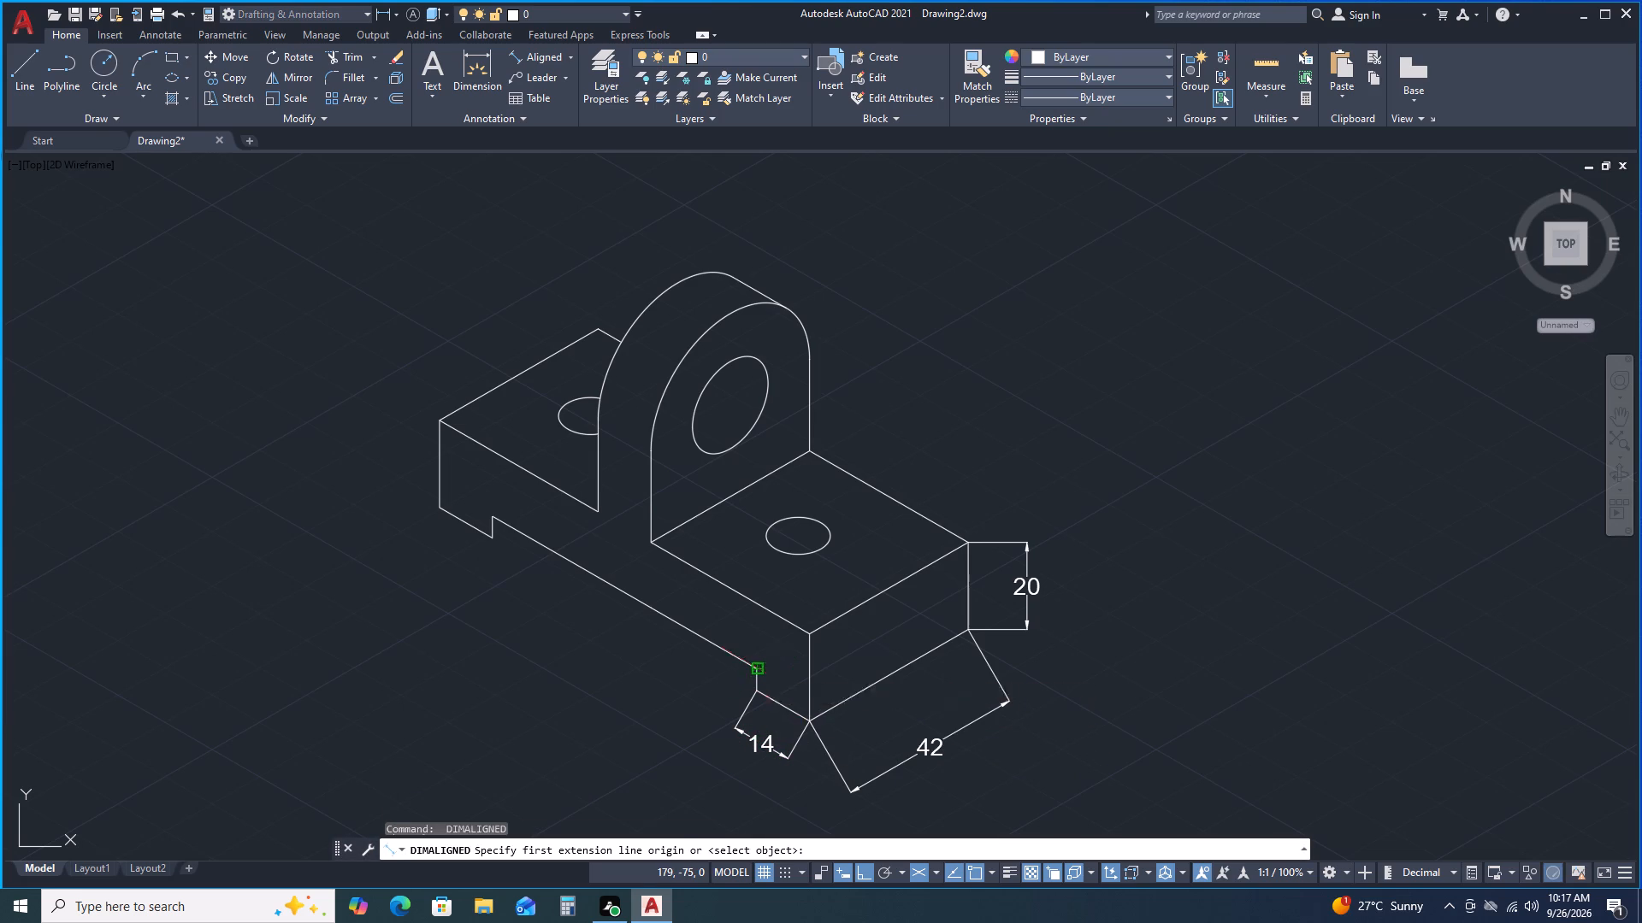
click(654, 609)
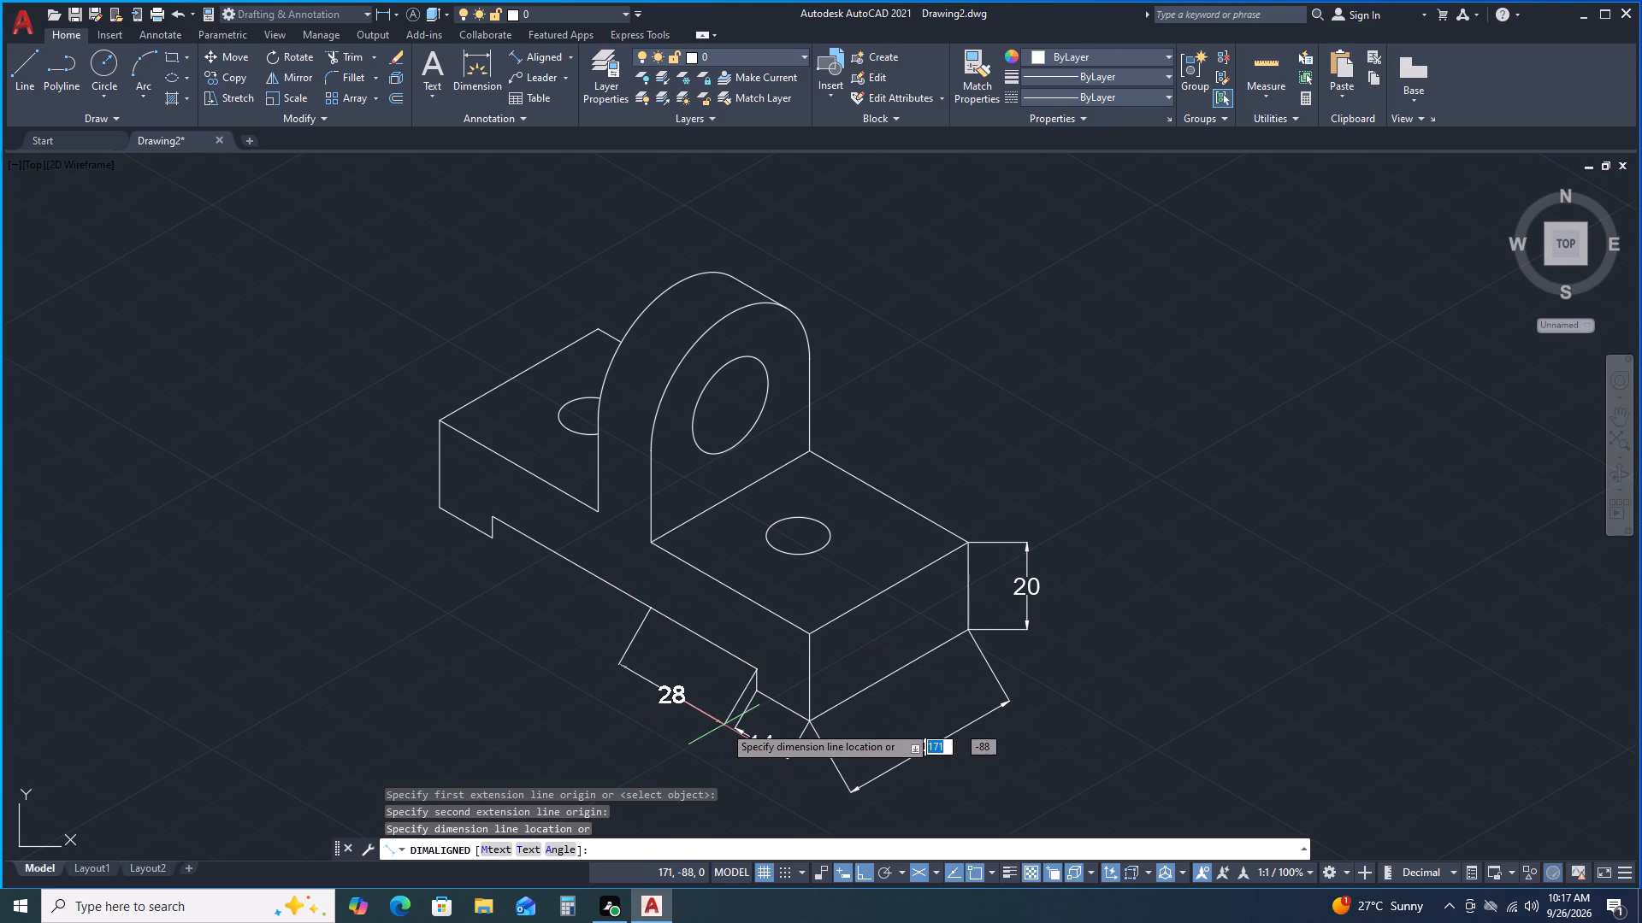
scroll(717, 719, up, 2)
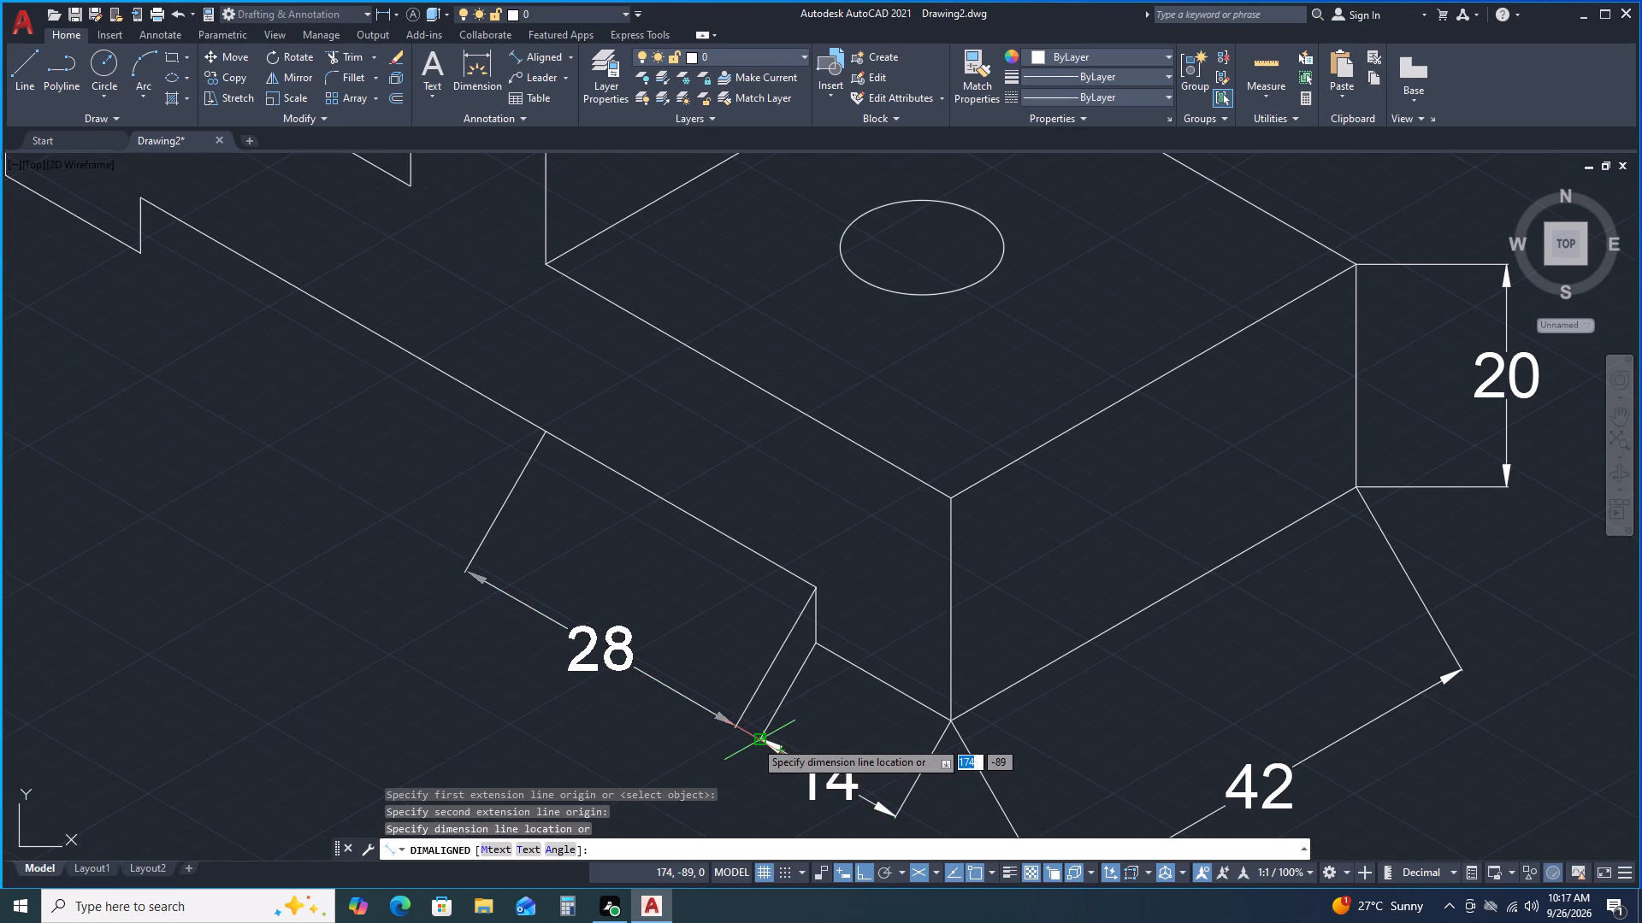
click(756, 739)
Add an aligned dimension for the lug's thickness along the recessed bottom edge, lining its dimension line up with the adjacent 28 dimension.
middle_drag(664, 575, 749, 685)
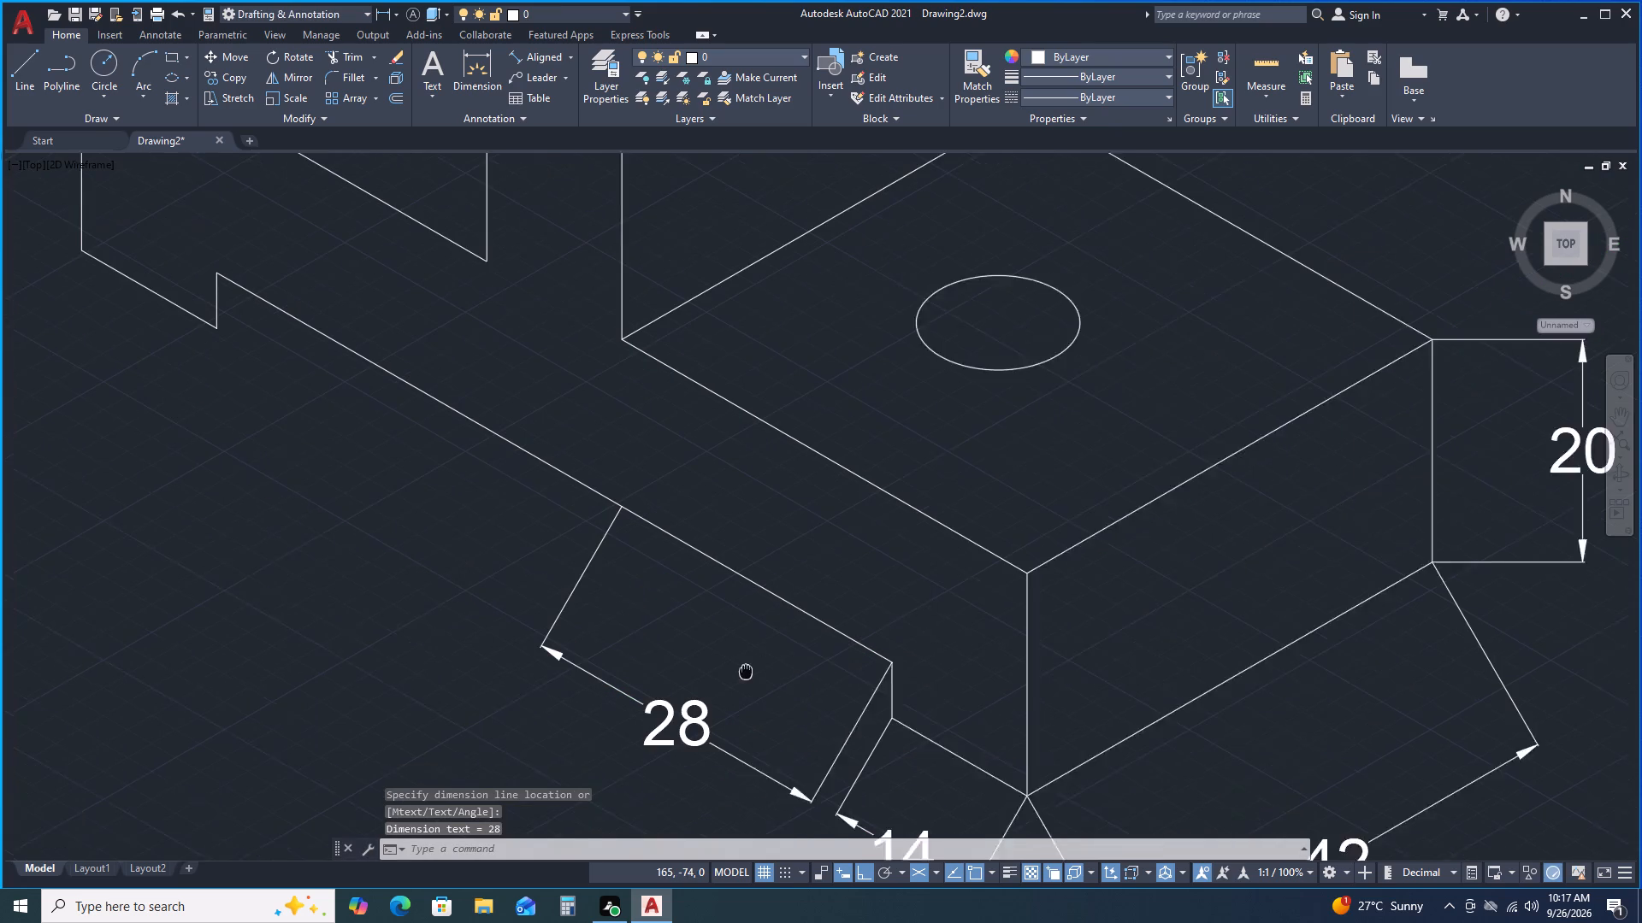
key(space)
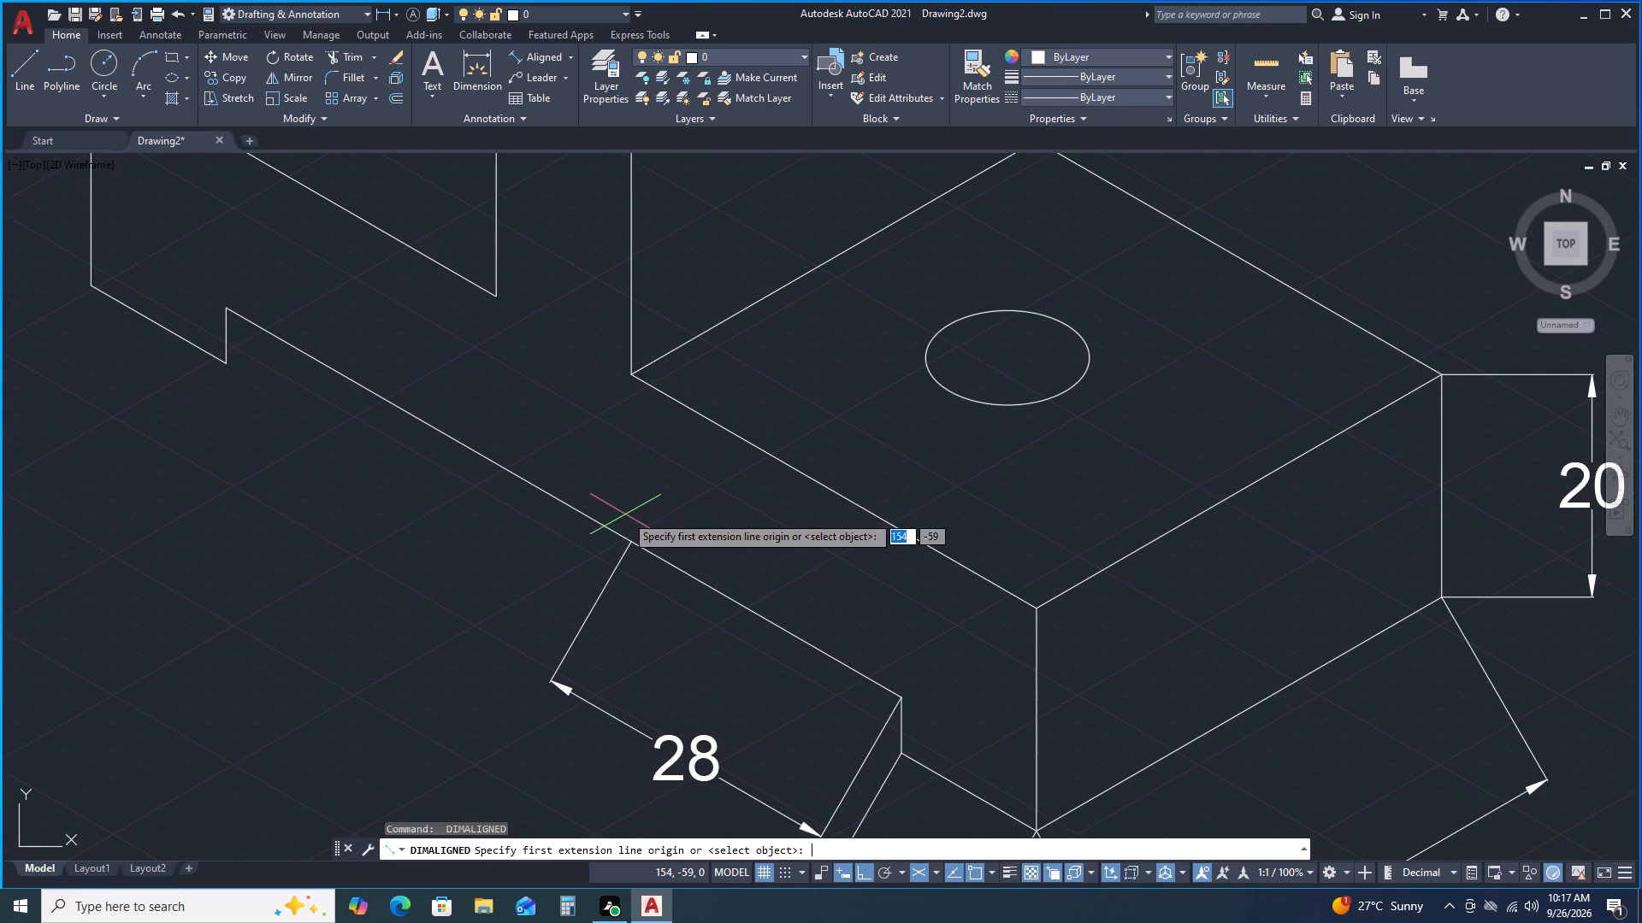
click(630, 546)
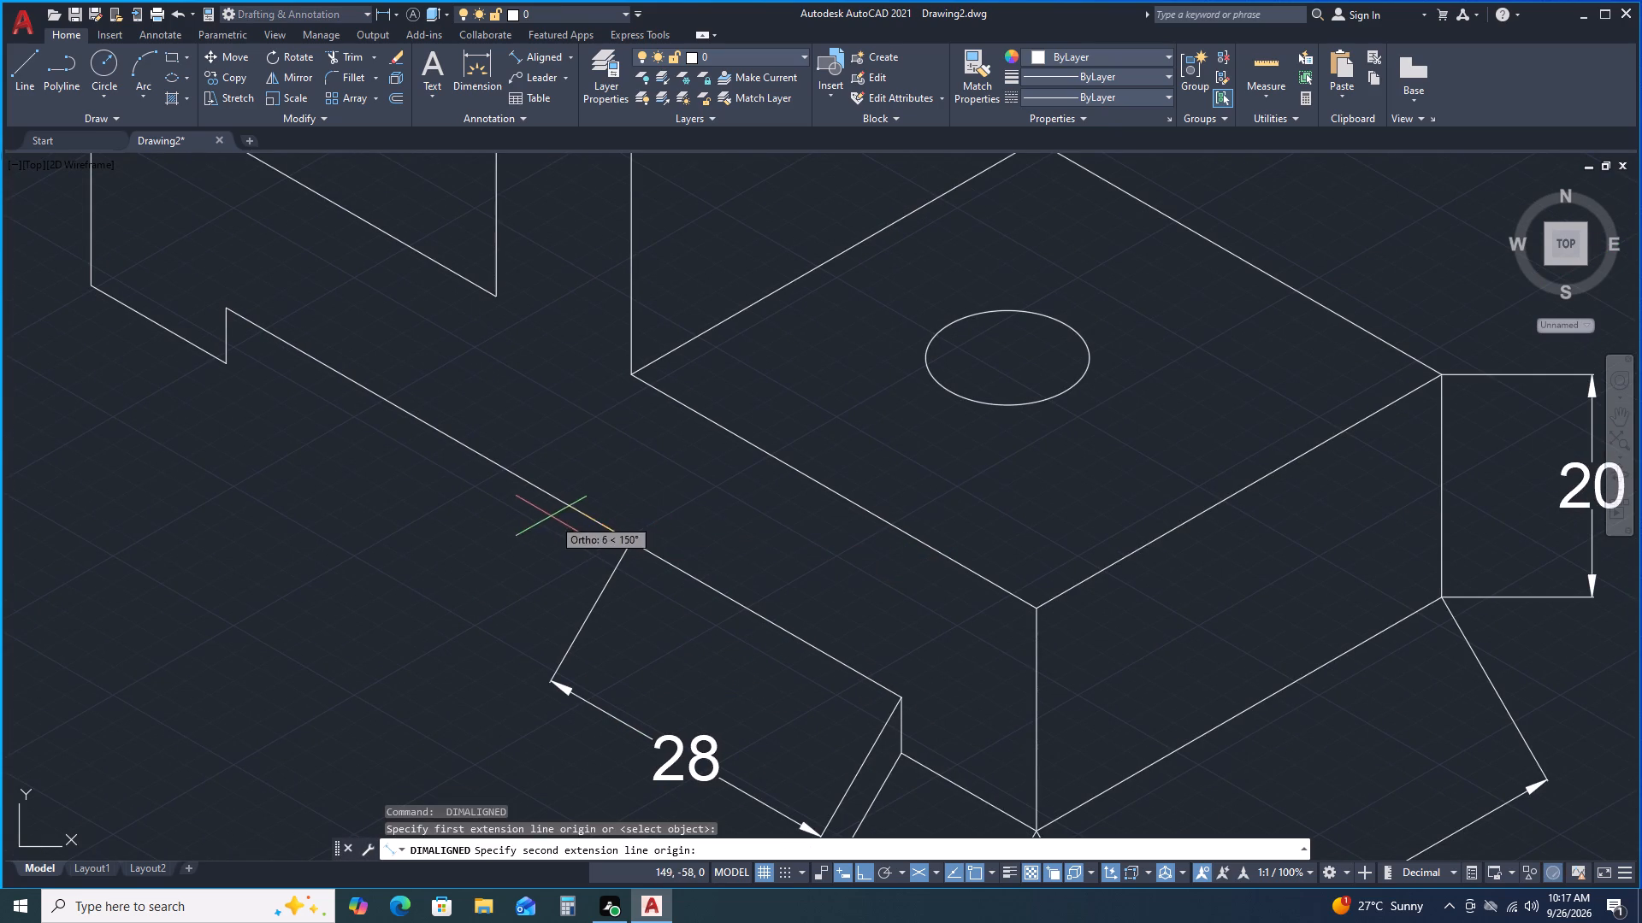
click(493, 467)
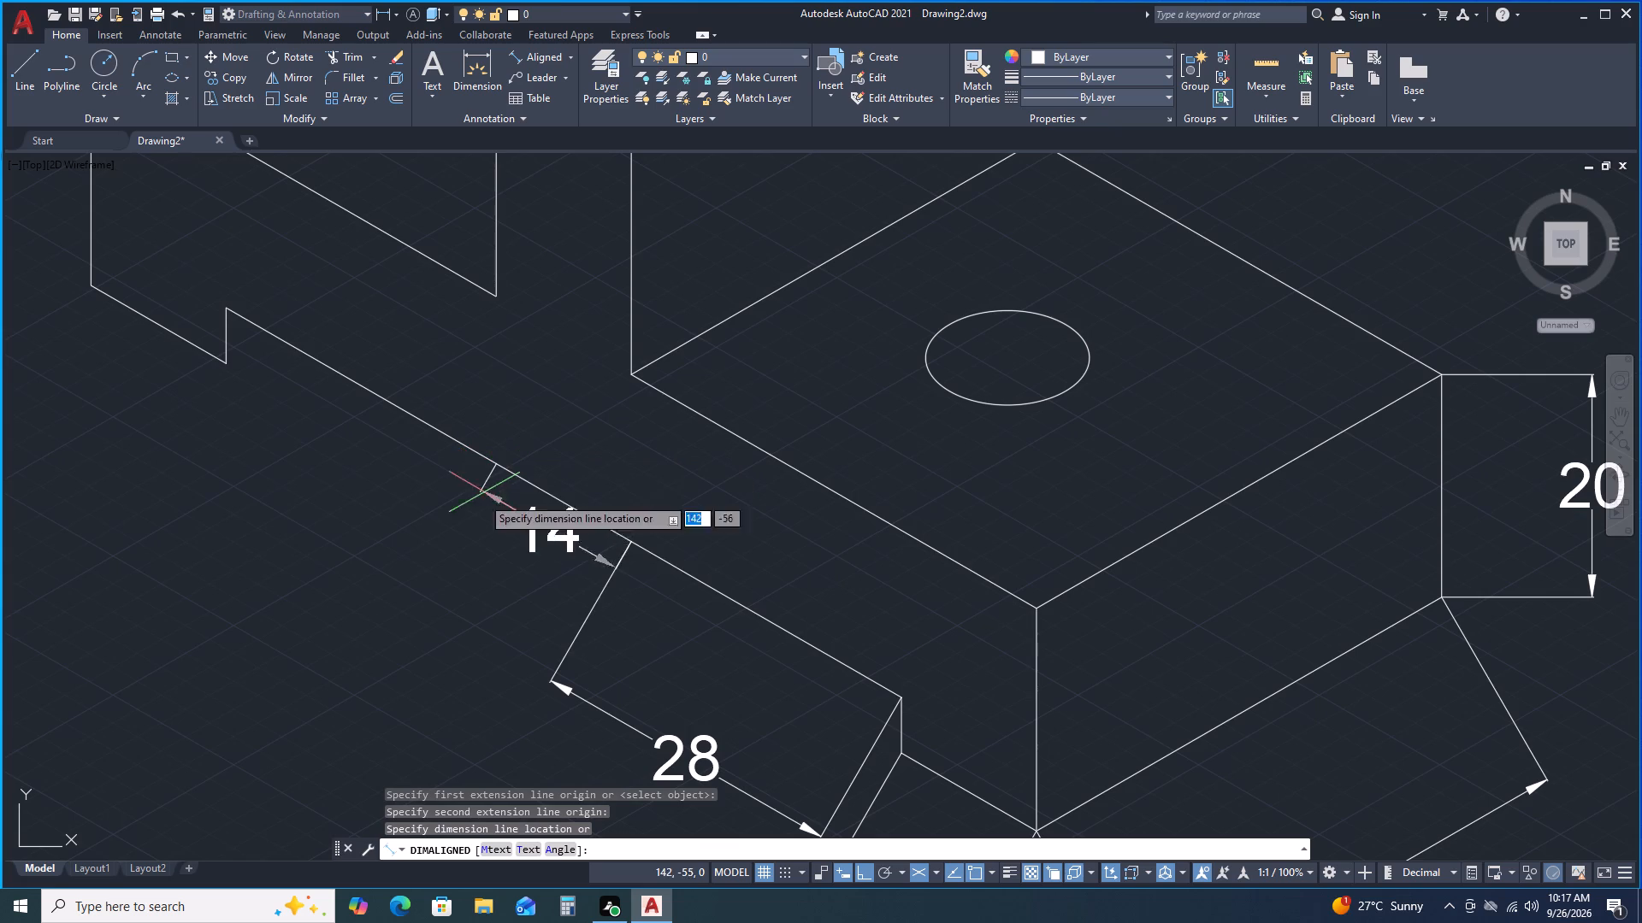
click(556, 677)
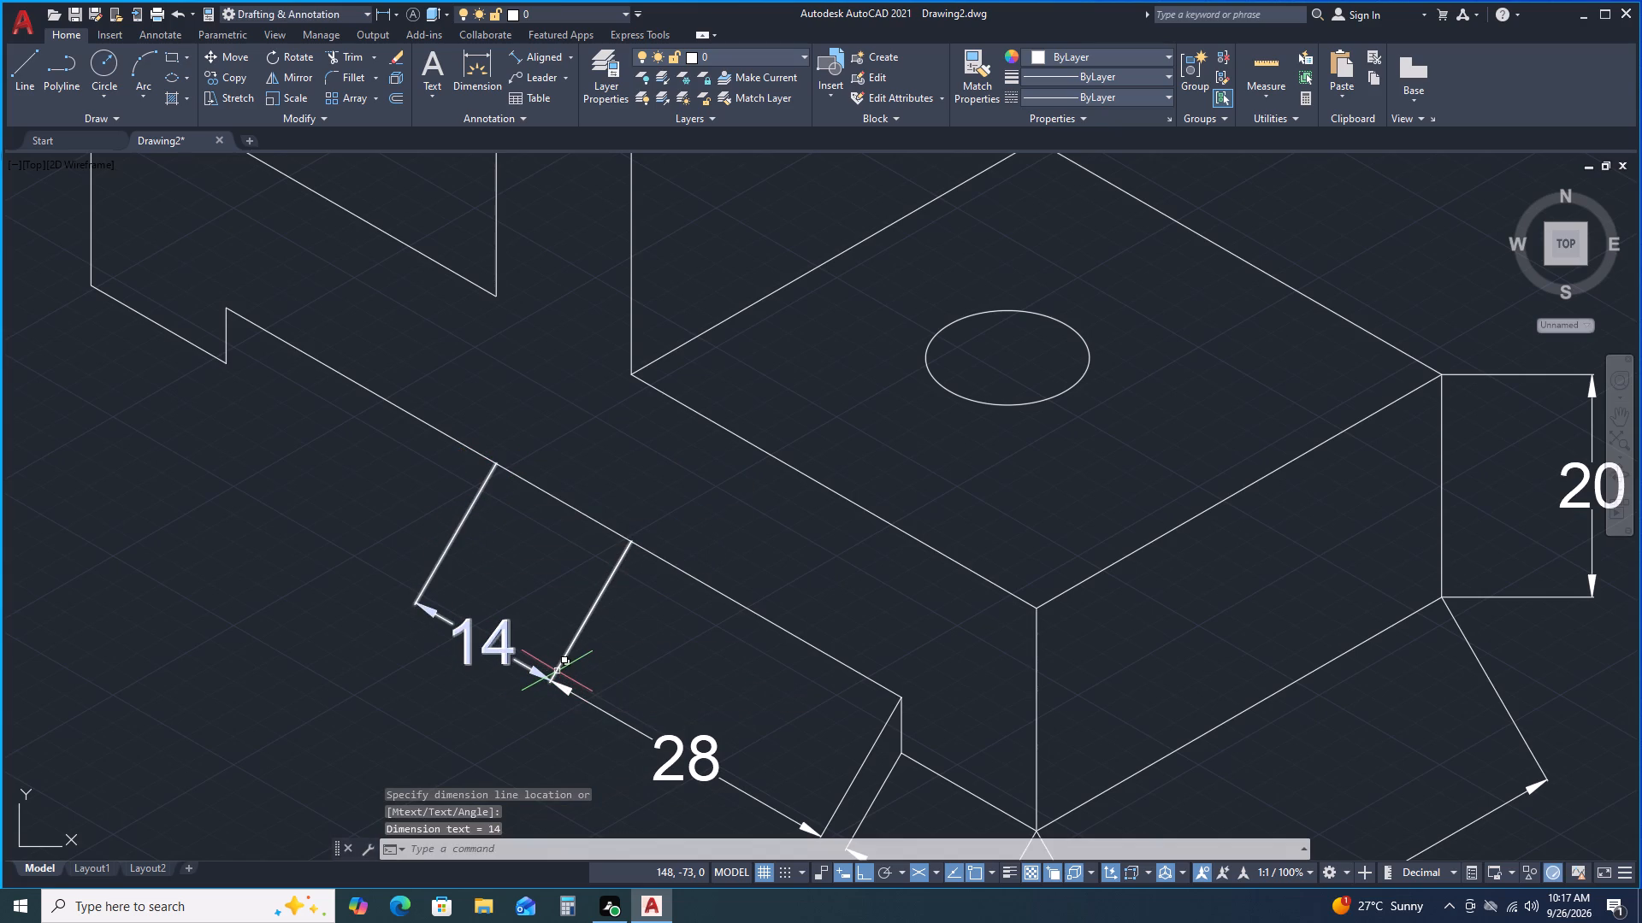
Add an aligned dimension to the left foot's bottom edge on the front face, placed outside the part.
middle_drag(399, 487, 490, 626)
key(space)
key(space)
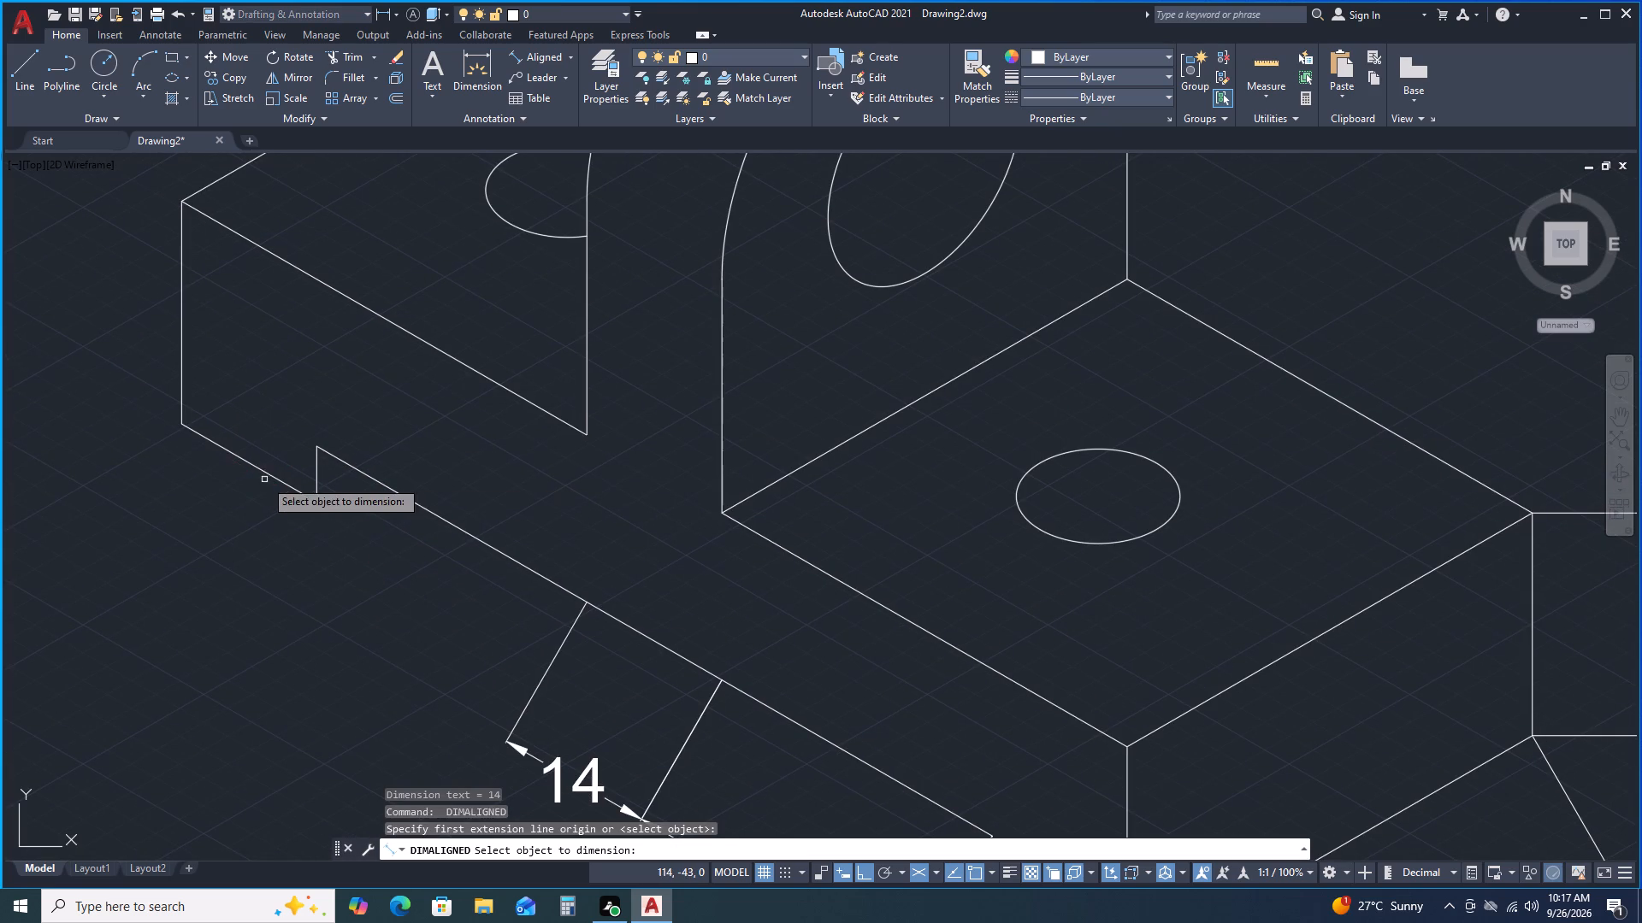
click(297, 491)
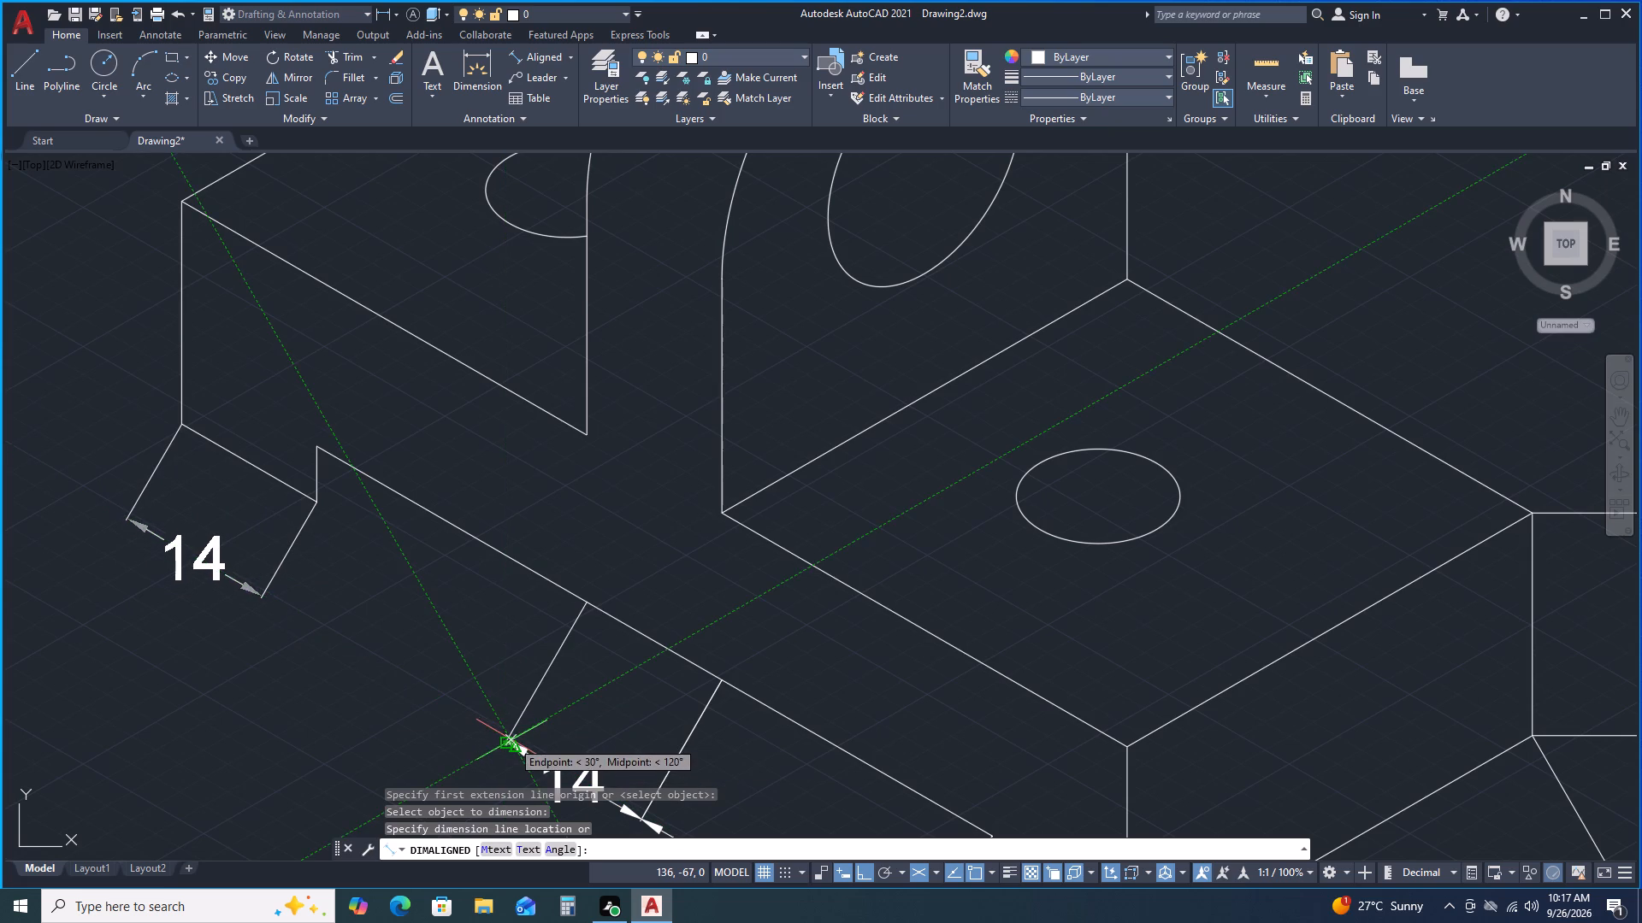
scroll(513, 732, up, 1)
click(503, 743)
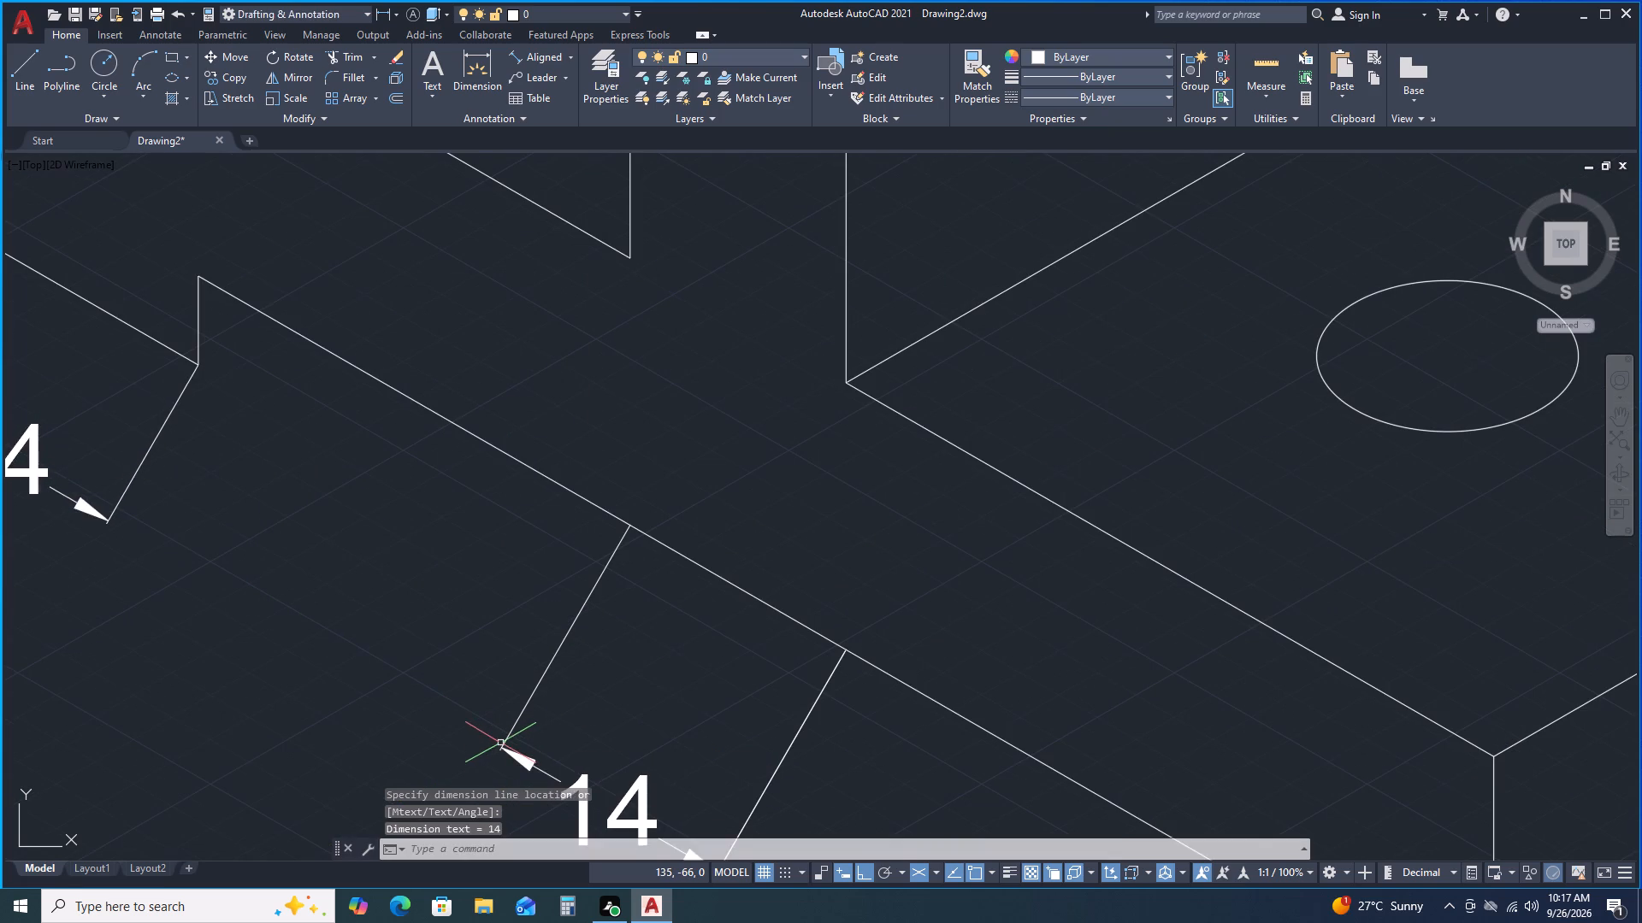
Draw two crossing isometric centre lines through the right block's top hole, extending slightly beyond the ellipse.
scroll(499, 744, down, 1)
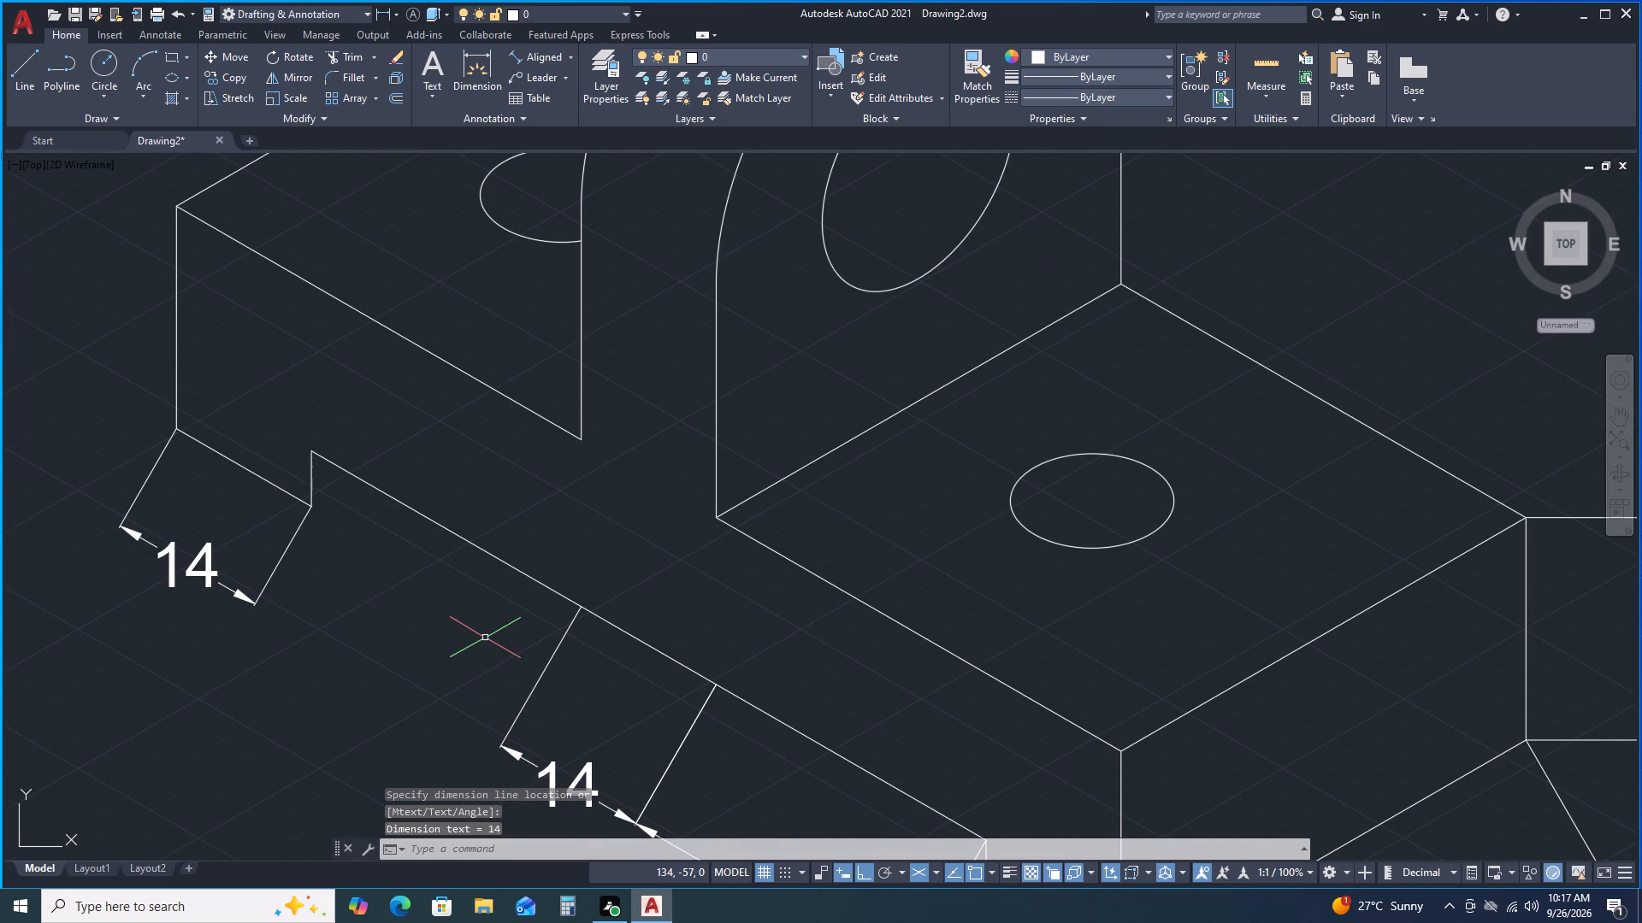
middle_drag(451, 691, 433, 724)
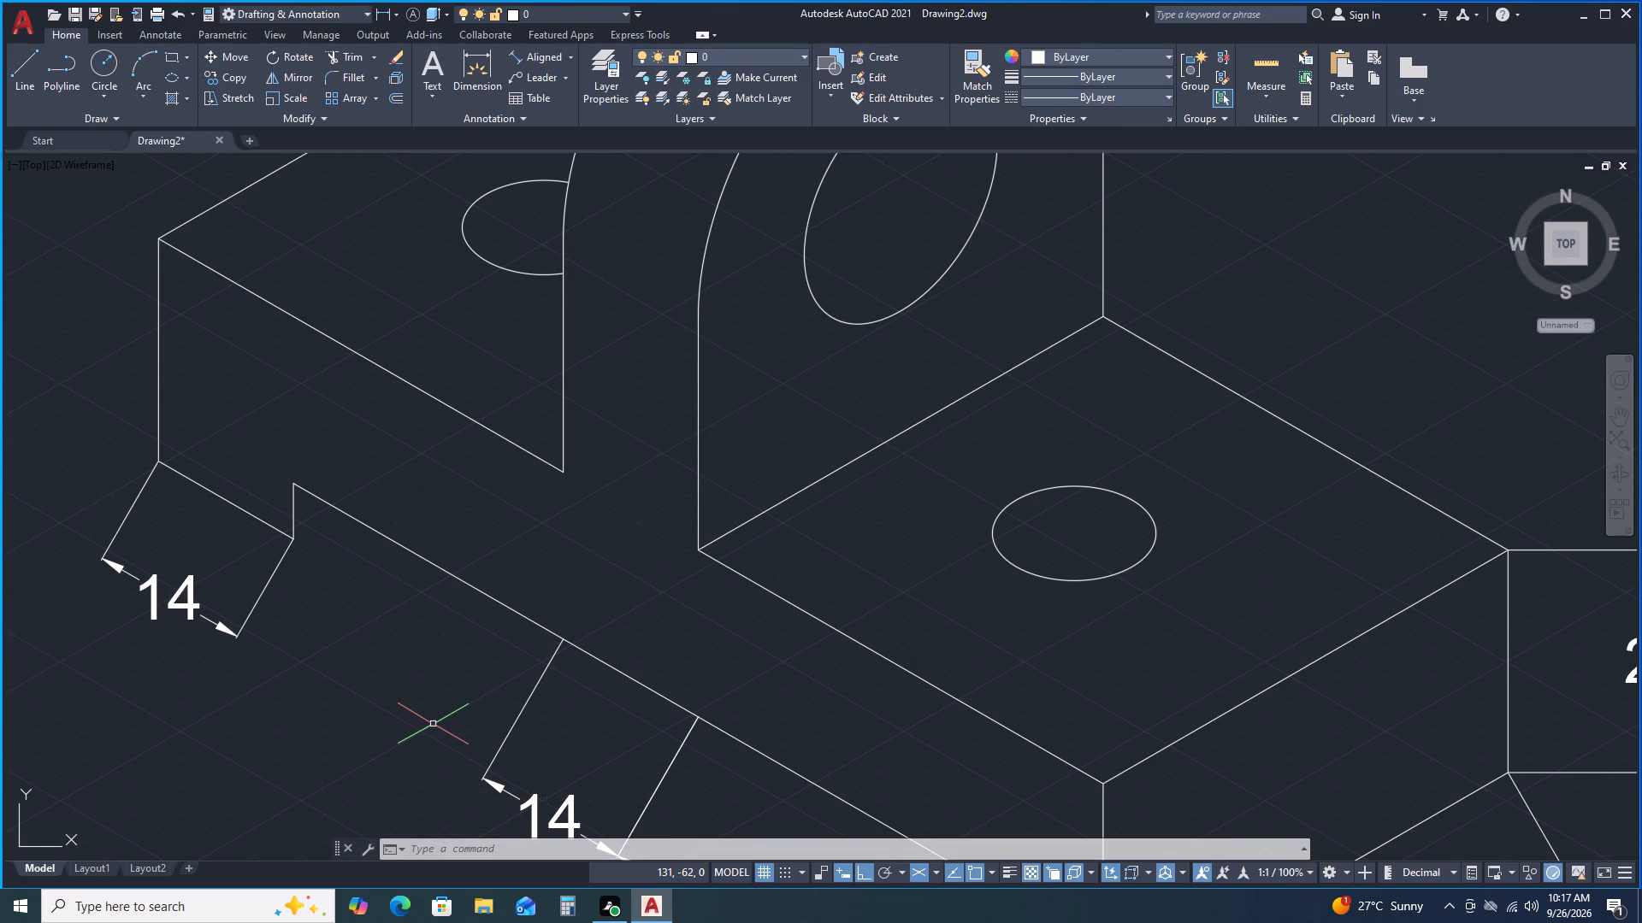
middle_drag(1312, 573, 1235, 535)
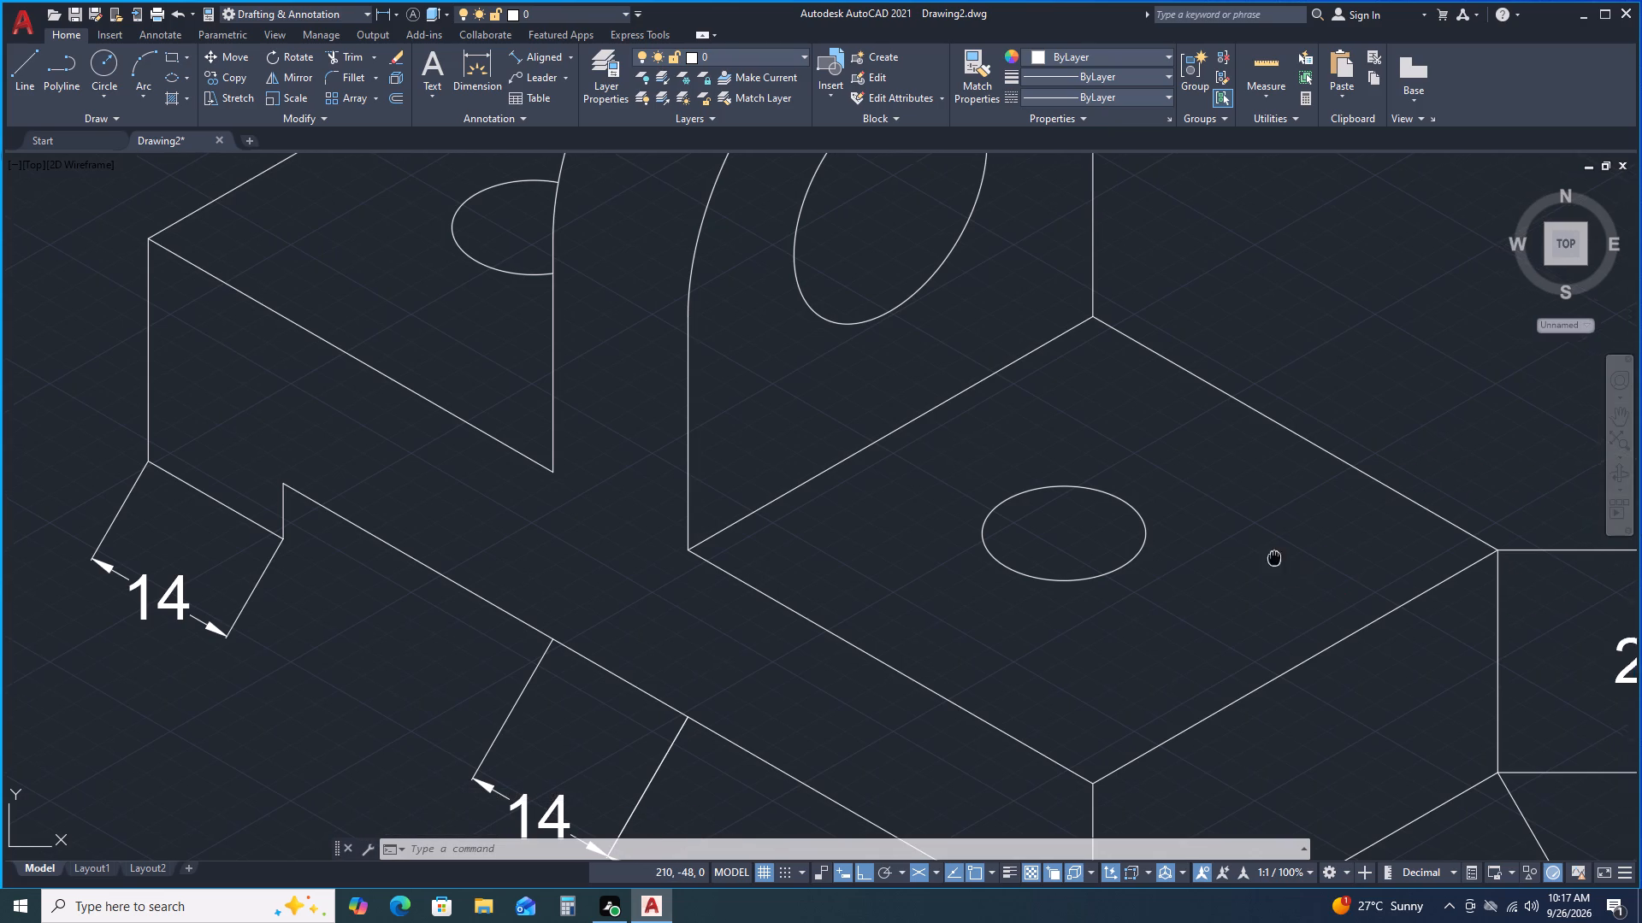
middle_drag(1235, 535, 1127, 479)
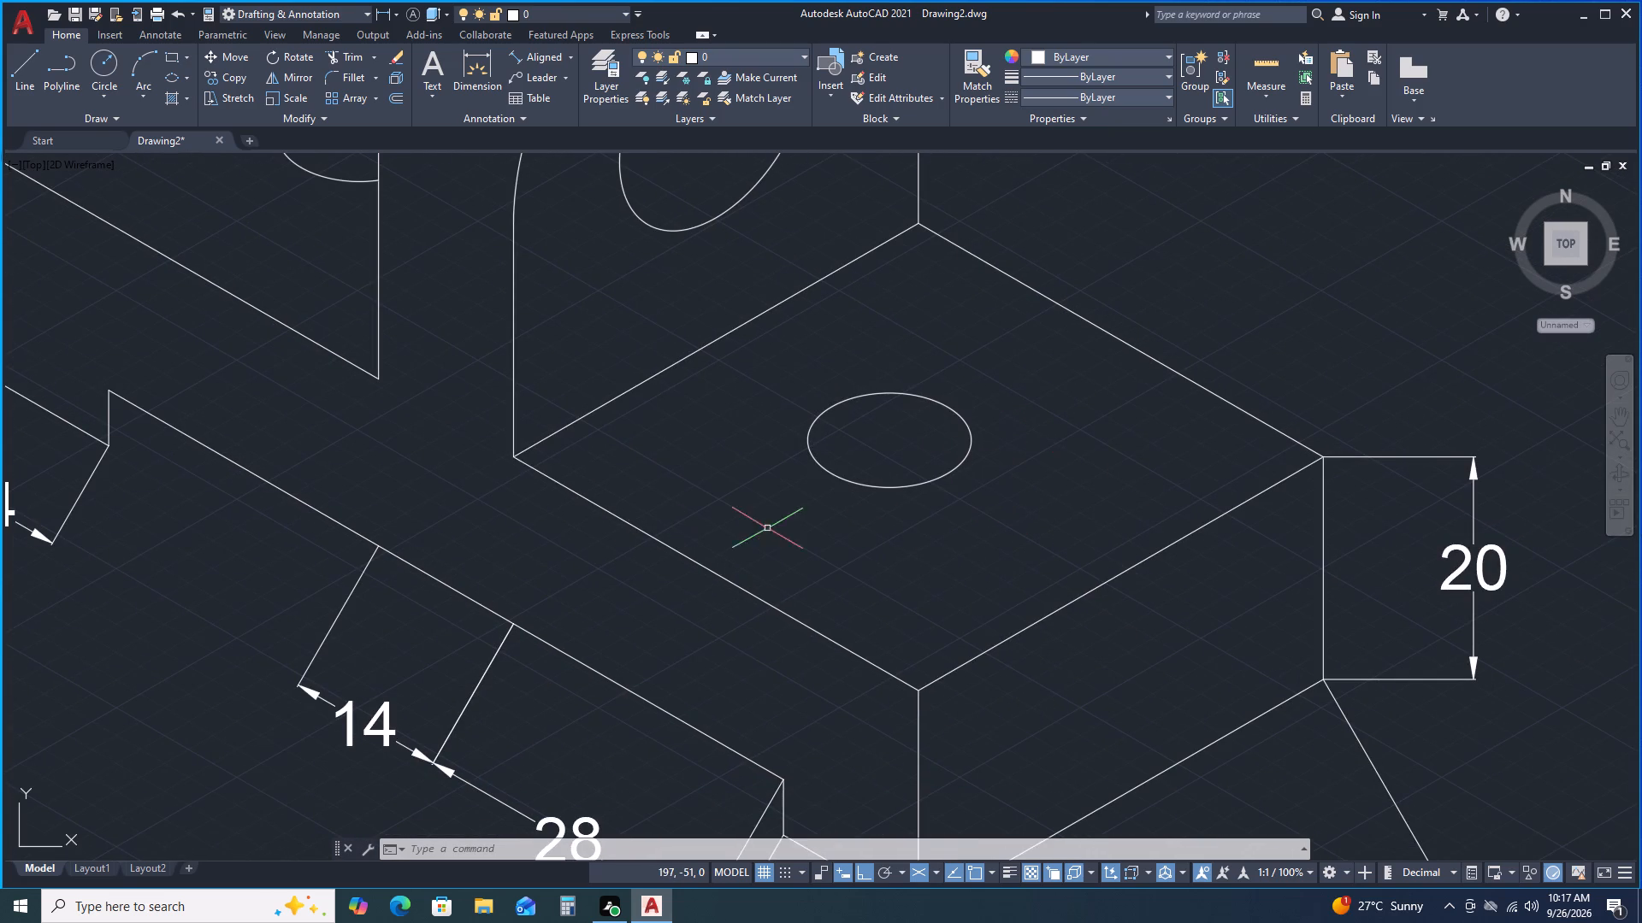
click(18, 61)
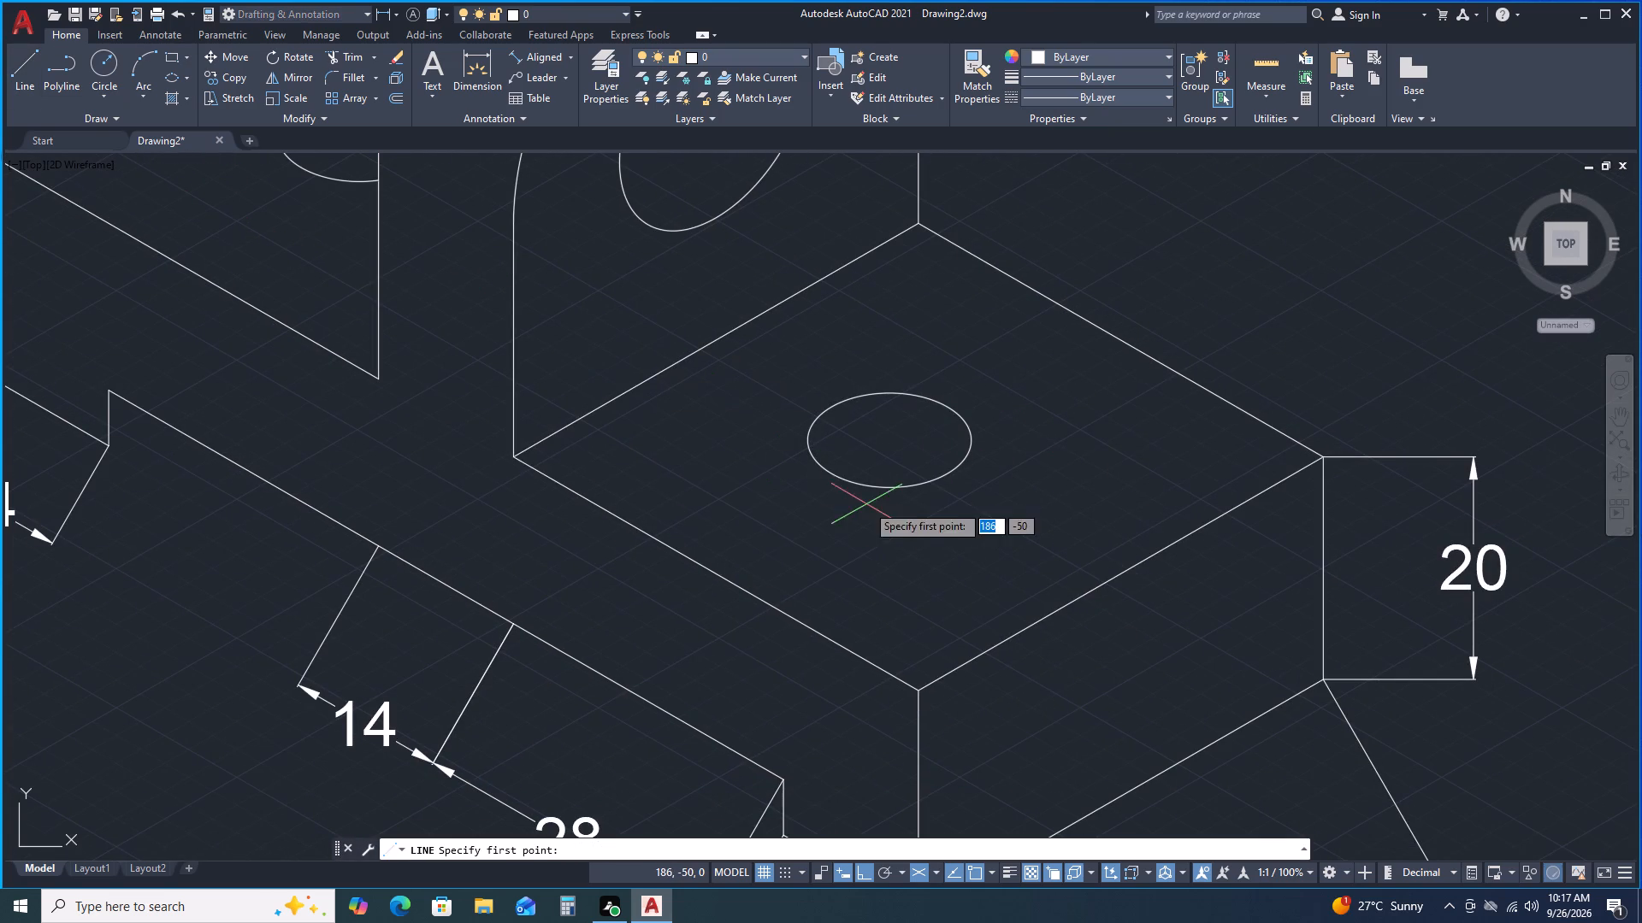
click(802, 492)
click(974, 388)
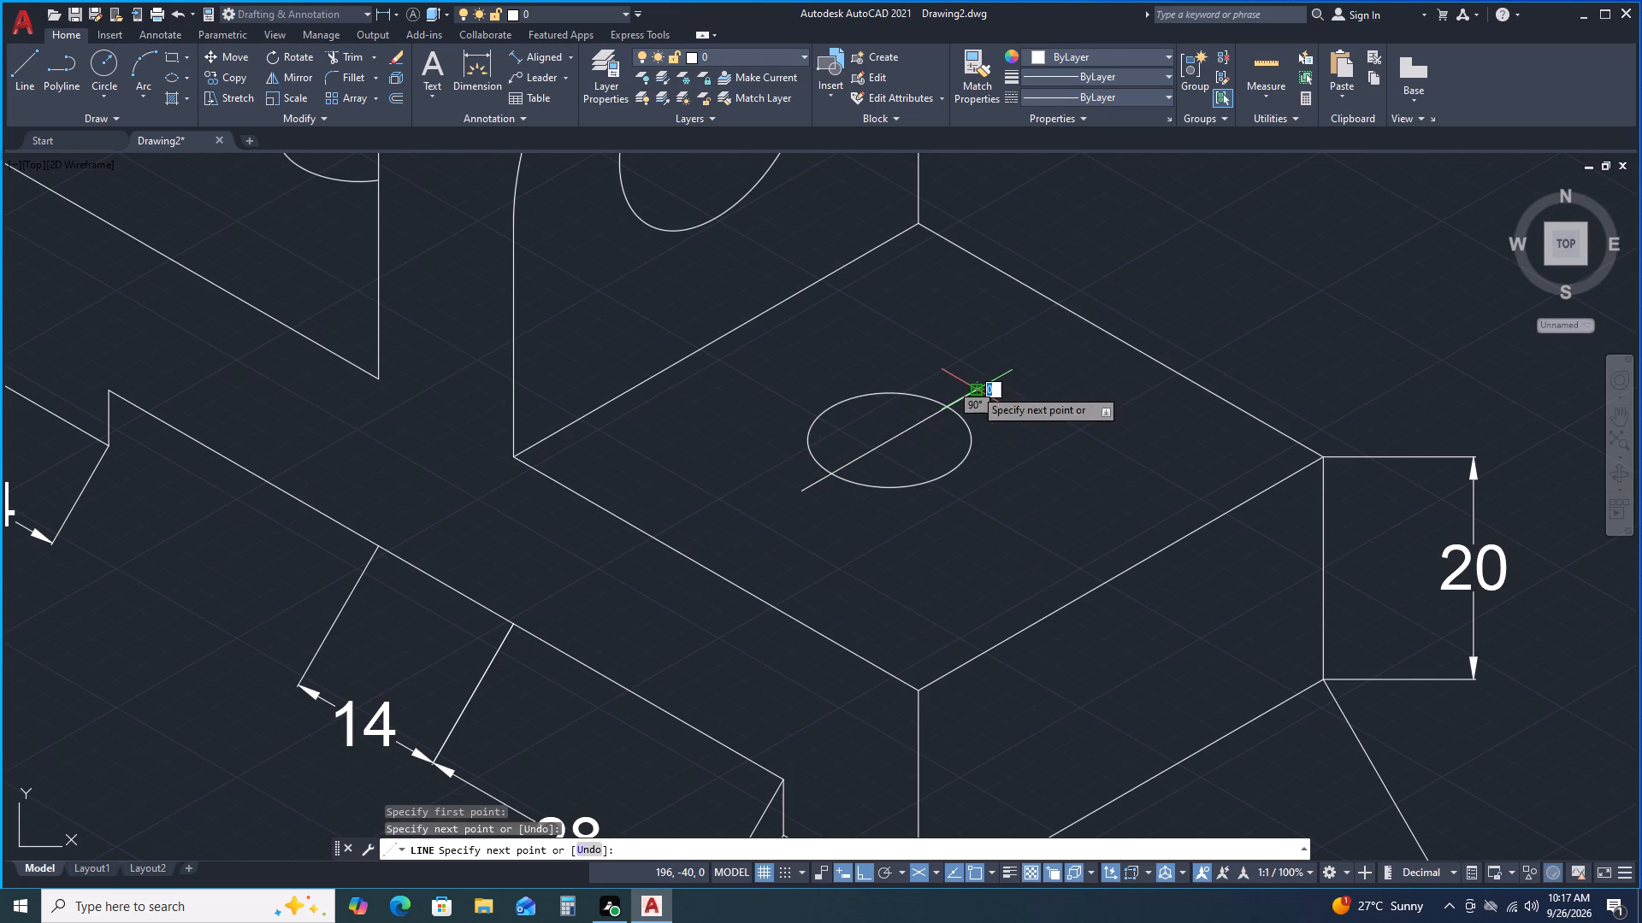
key(space)
key(space)
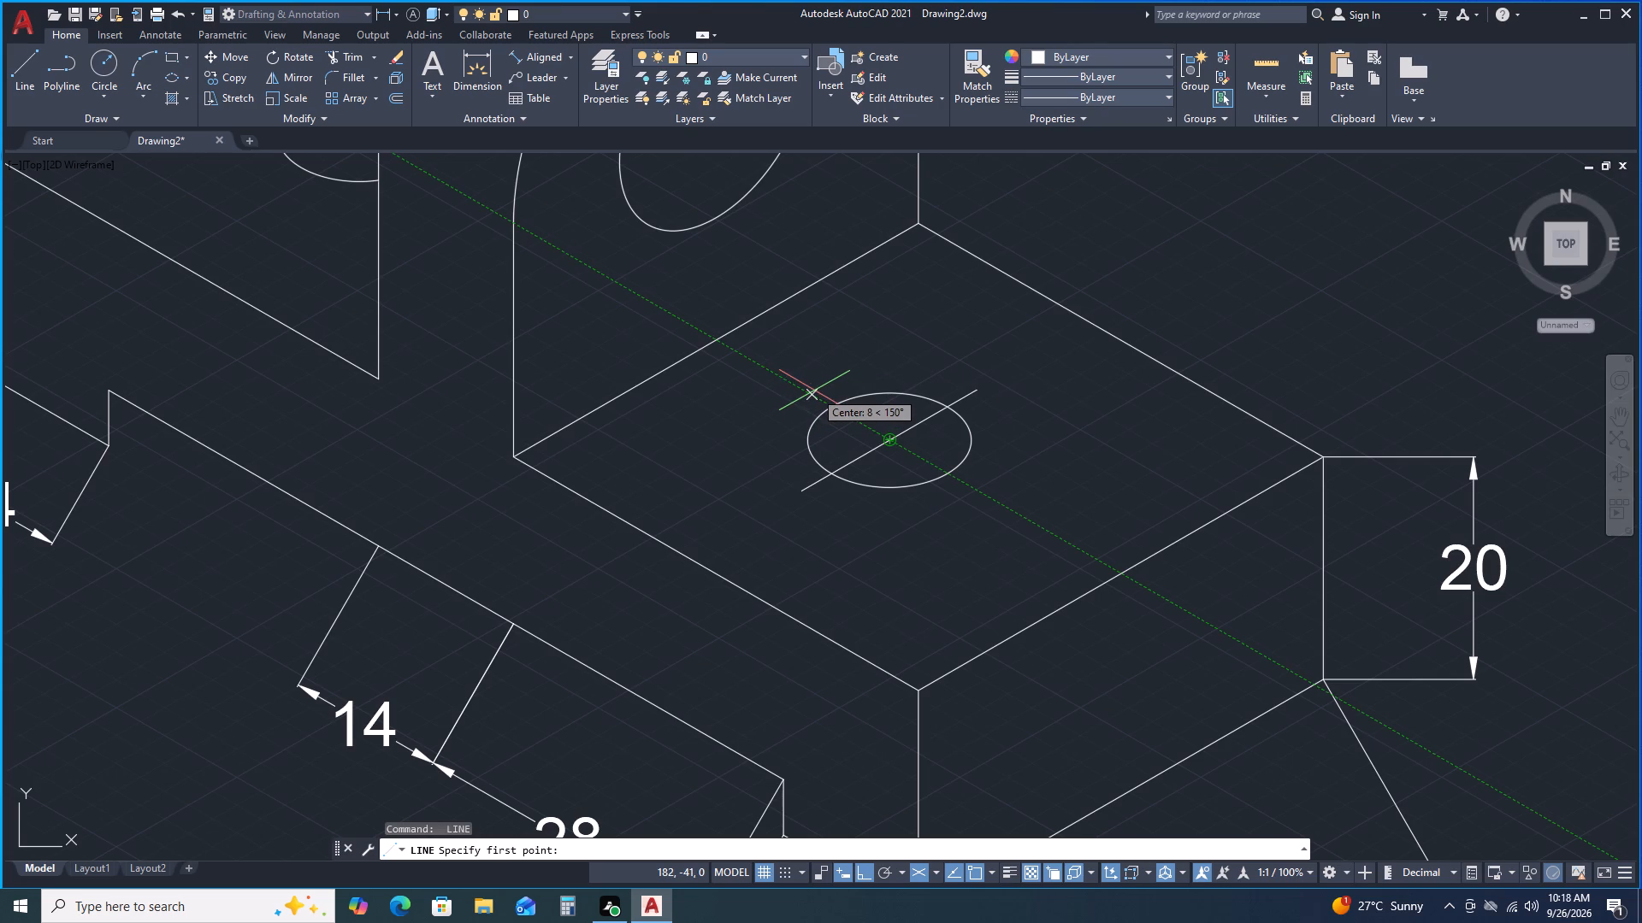
click(810, 391)
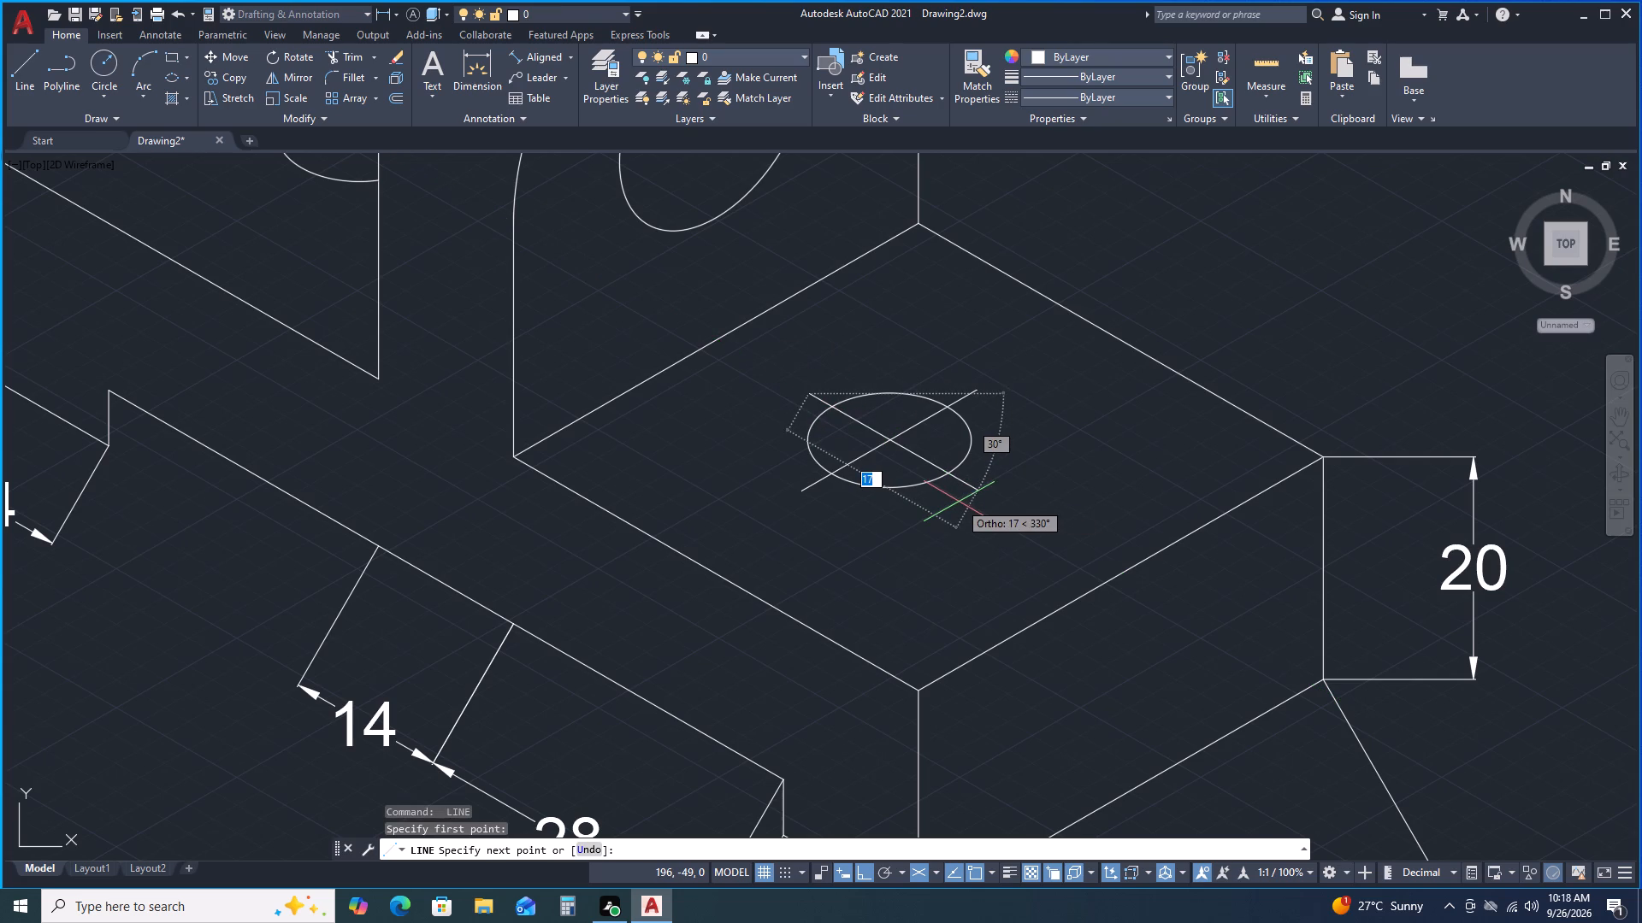
click(972, 495)
key(space)
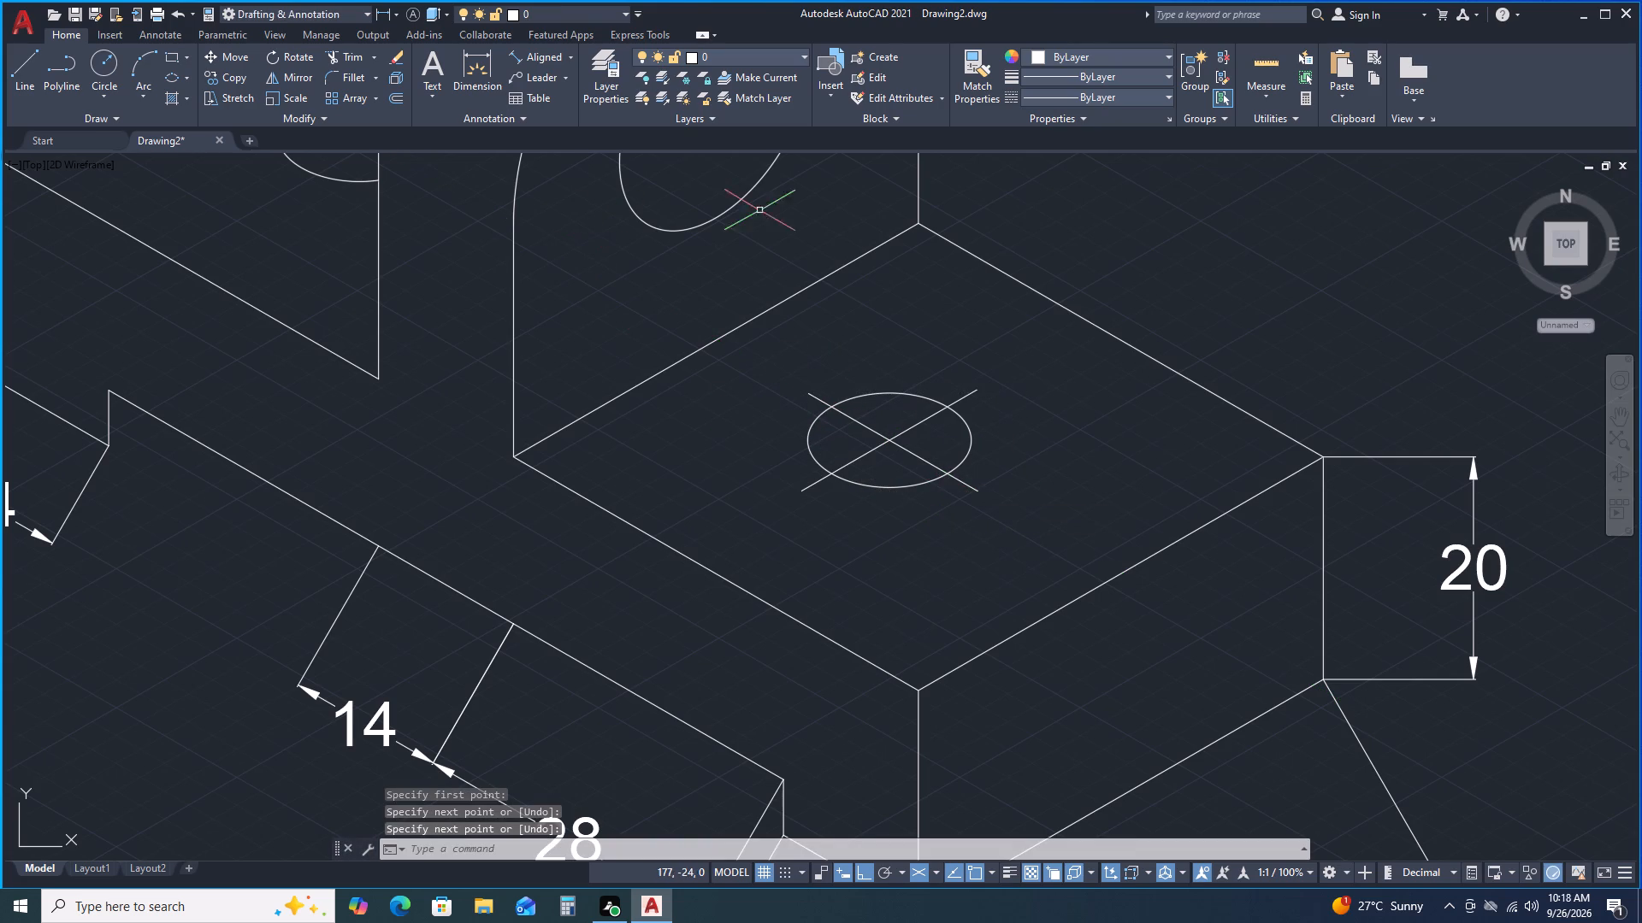
Add an aligned dimension from the right hole's centre to the midpoint of the block's end top edge, placed beyond the back edge.
click(552, 62)
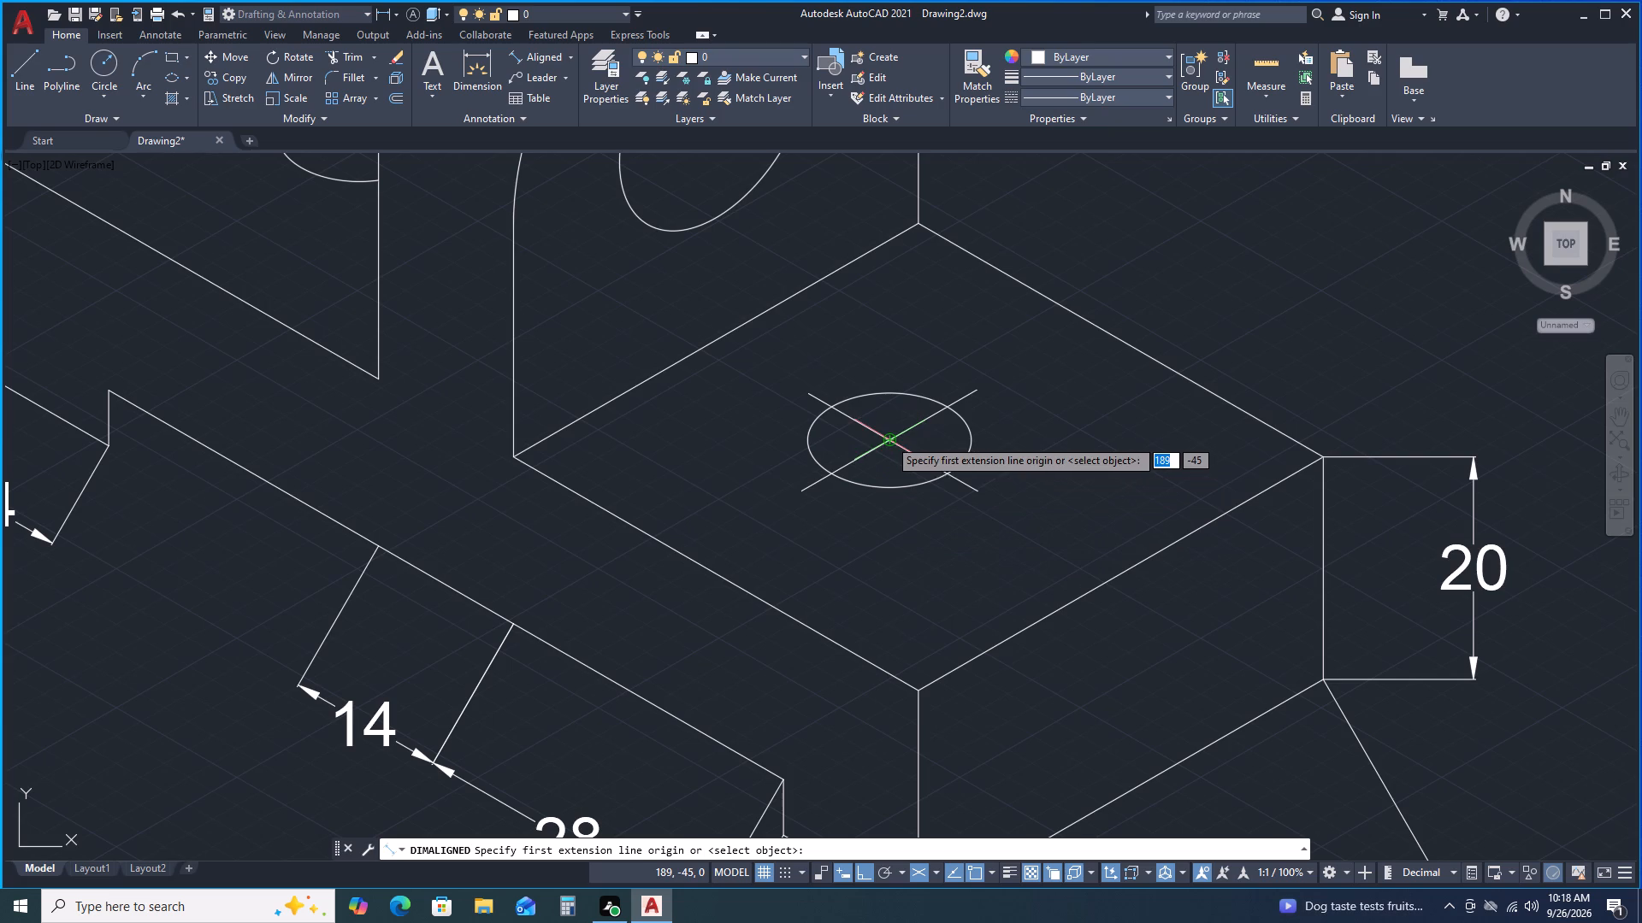
click(889, 438)
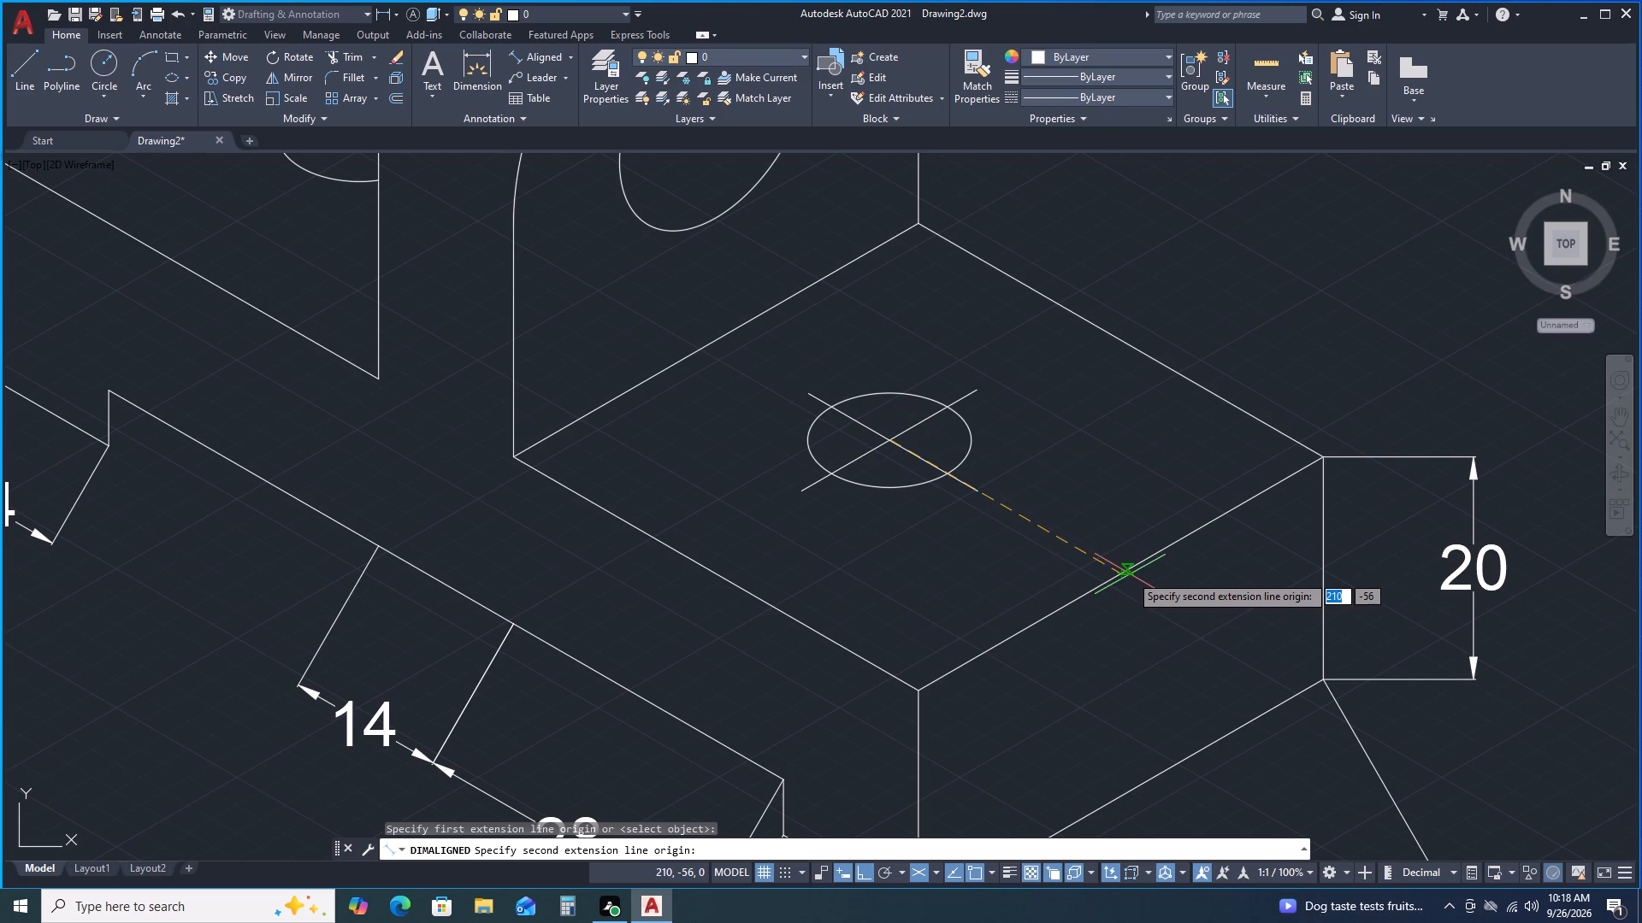
click(1125, 575)
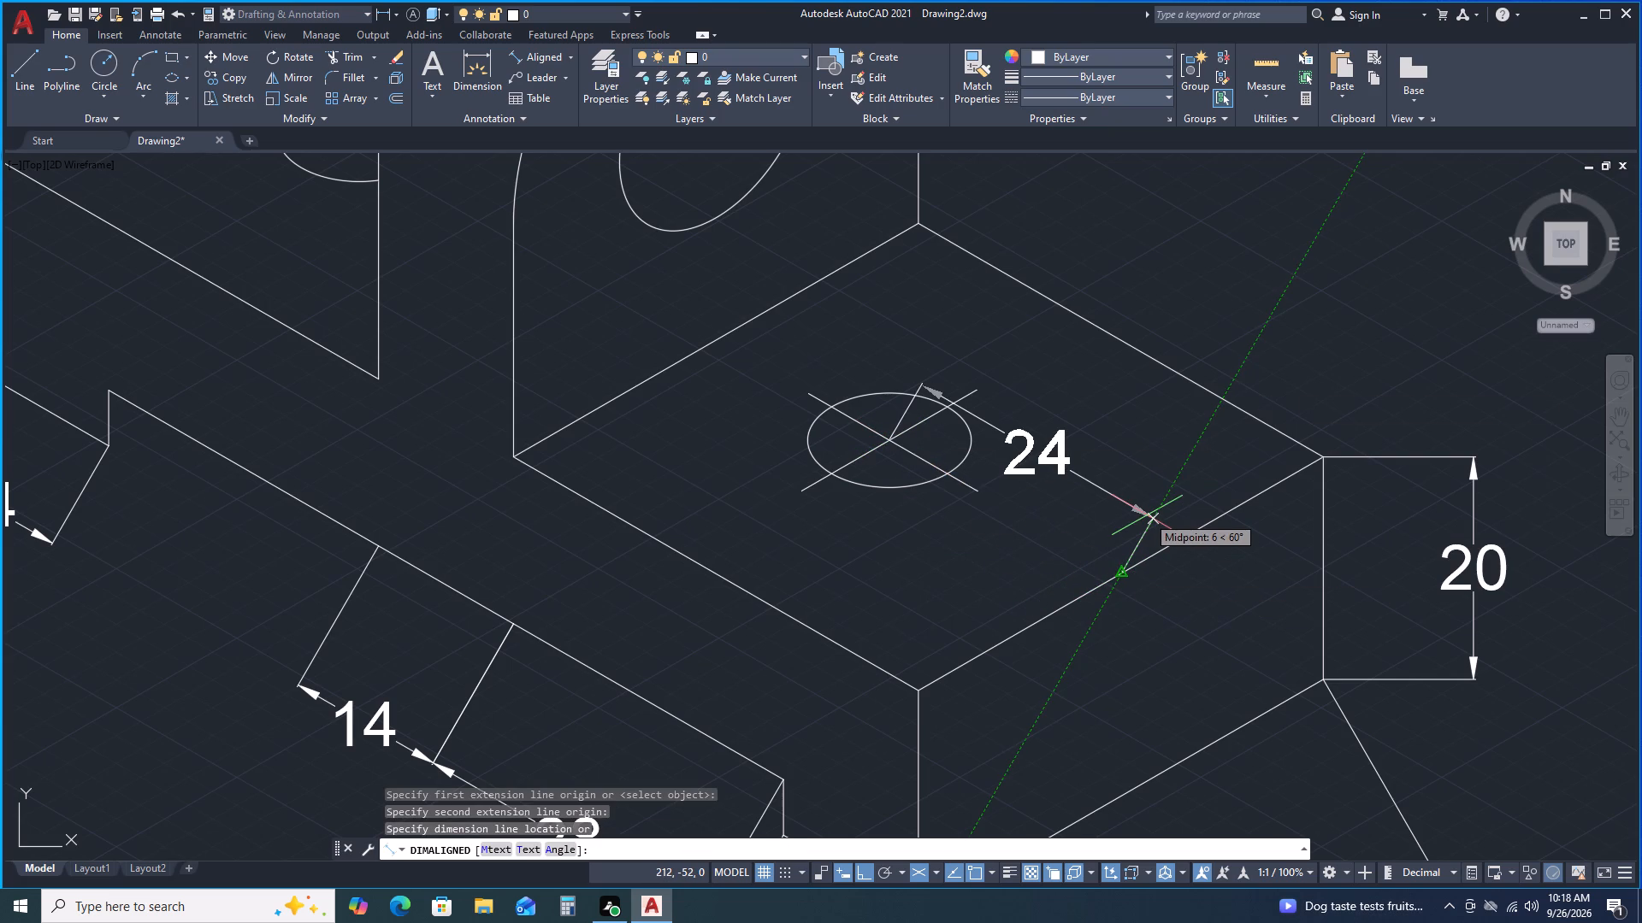
click(1424, 284)
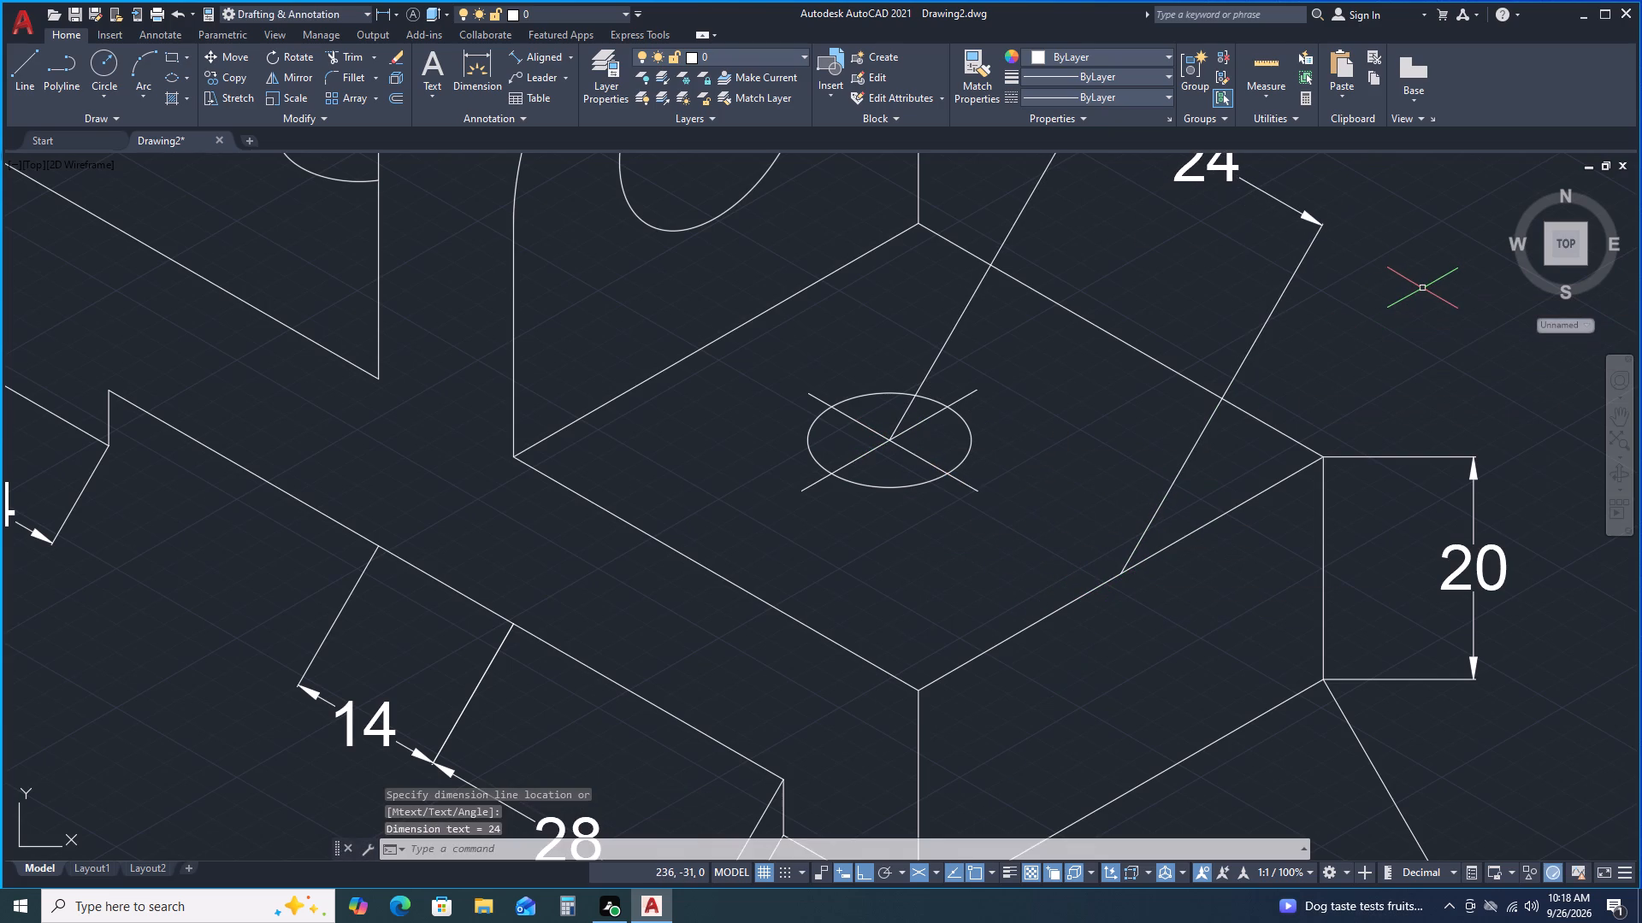
Add an aligned dimension from the right hole's centre to the midpoint of the block's back top edge, placed over the top face.
key(space)
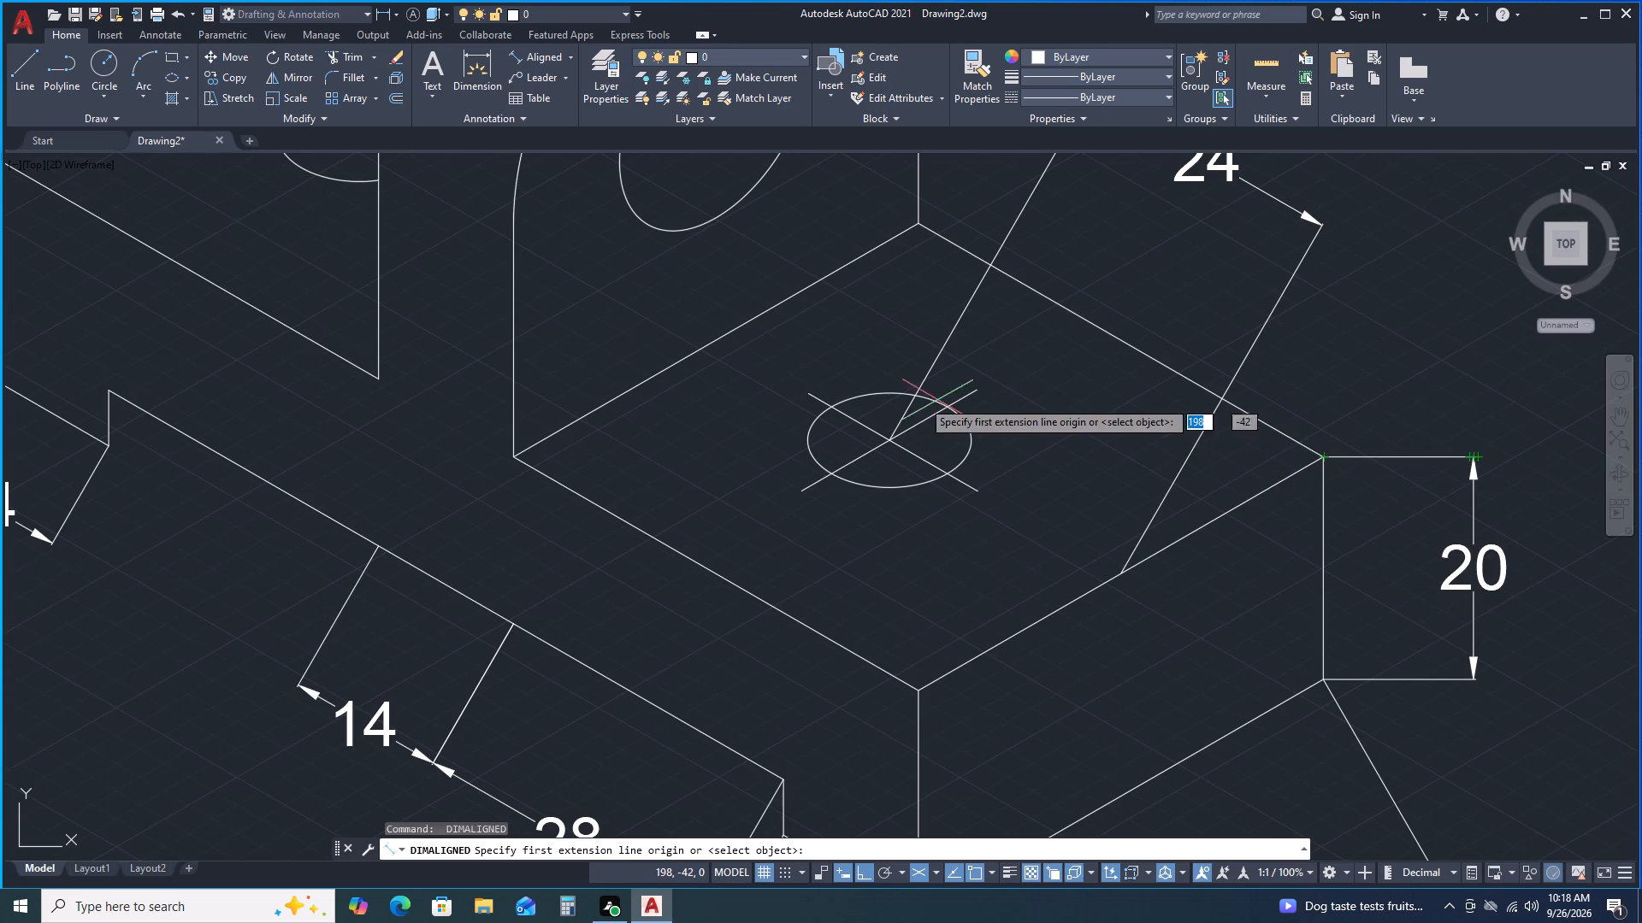
click(885, 439)
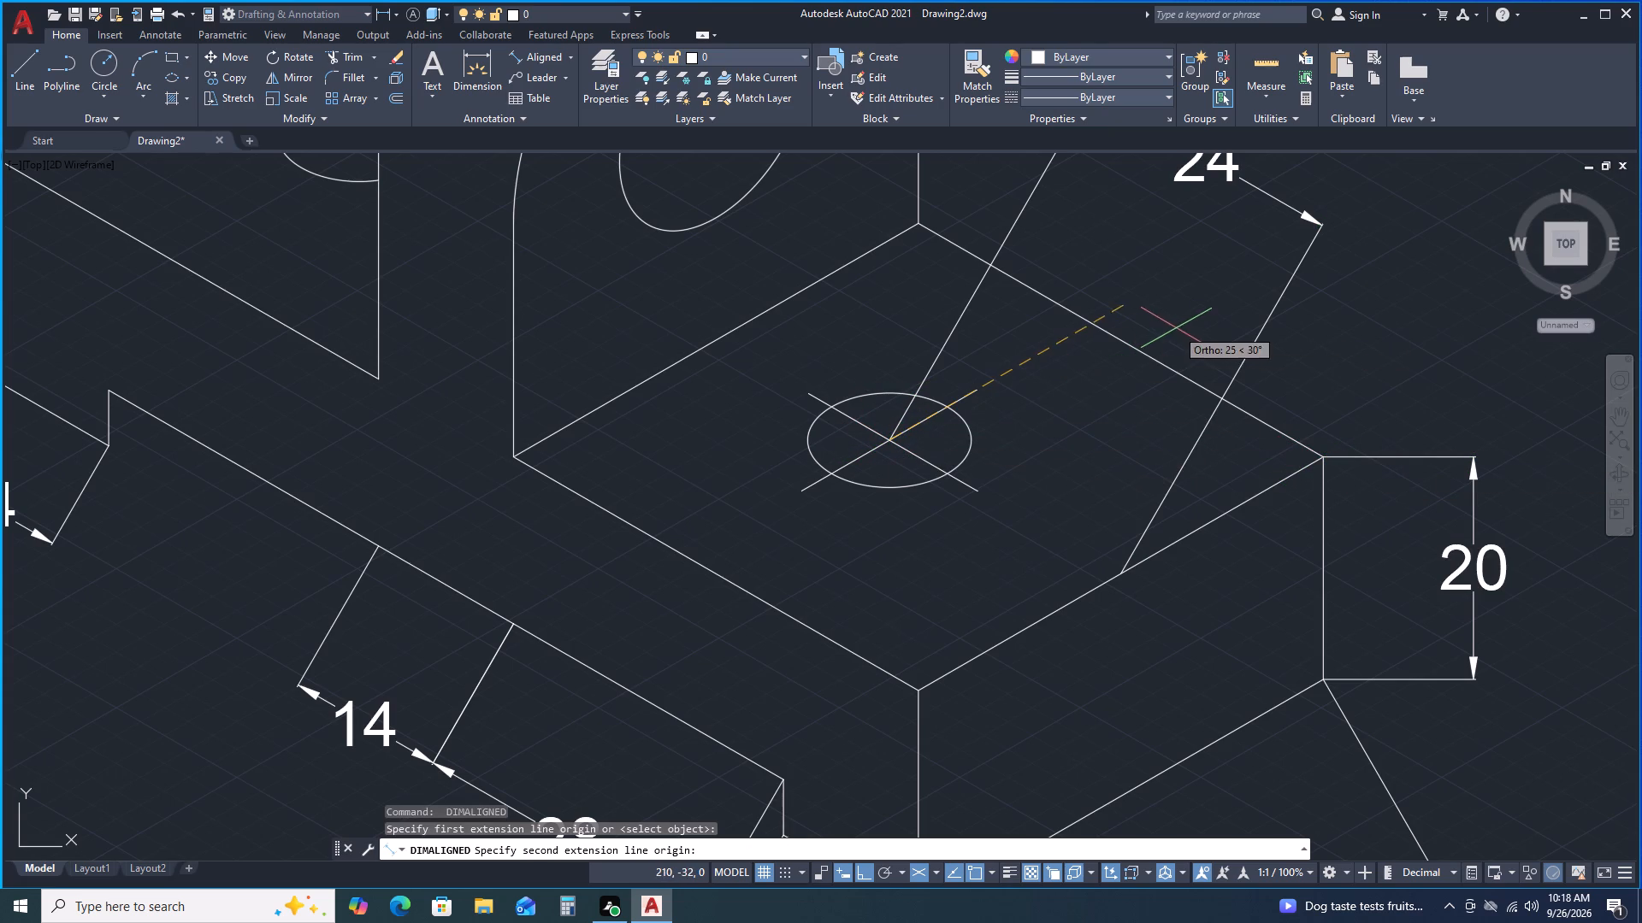
click(1090, 324)
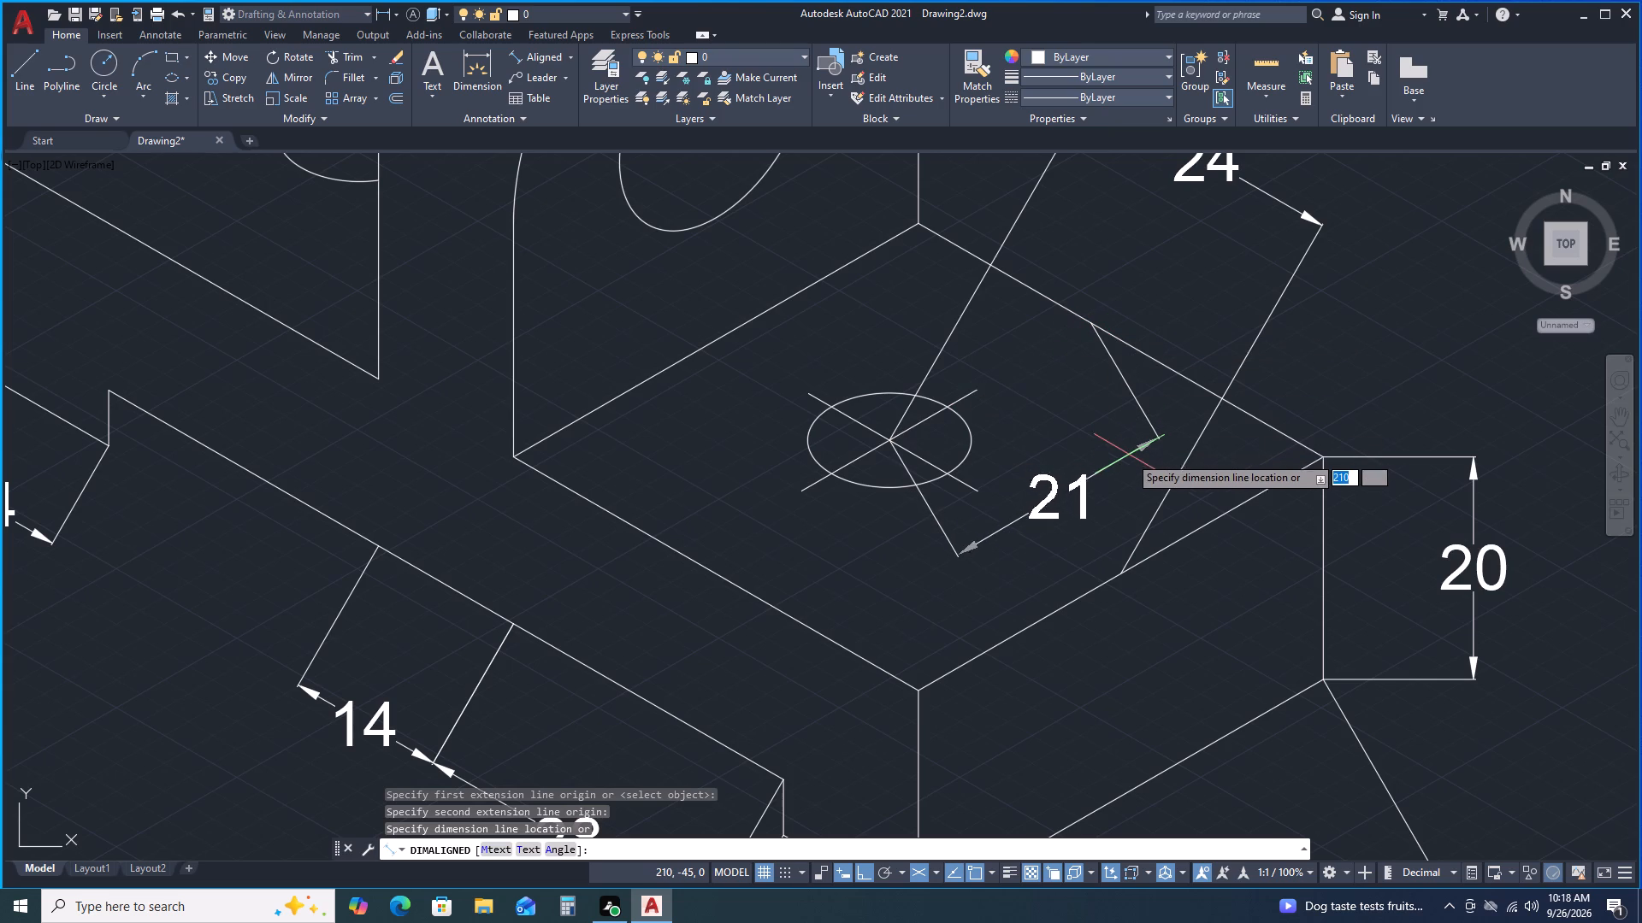
click(1129, 460)
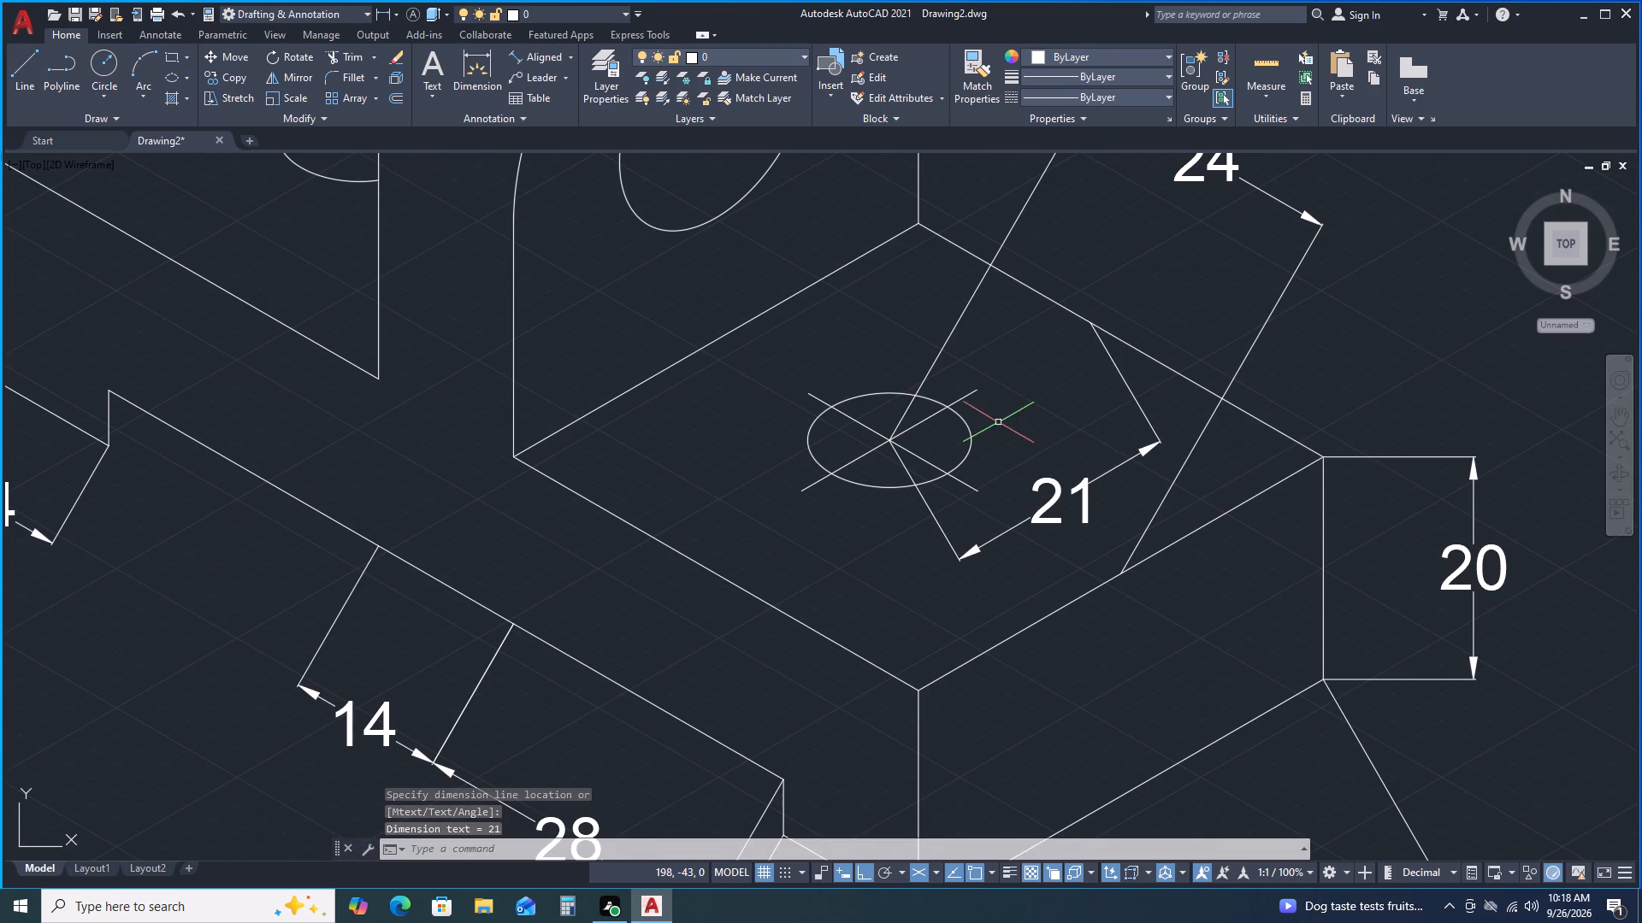
scroll(1056, 503, down, 1)
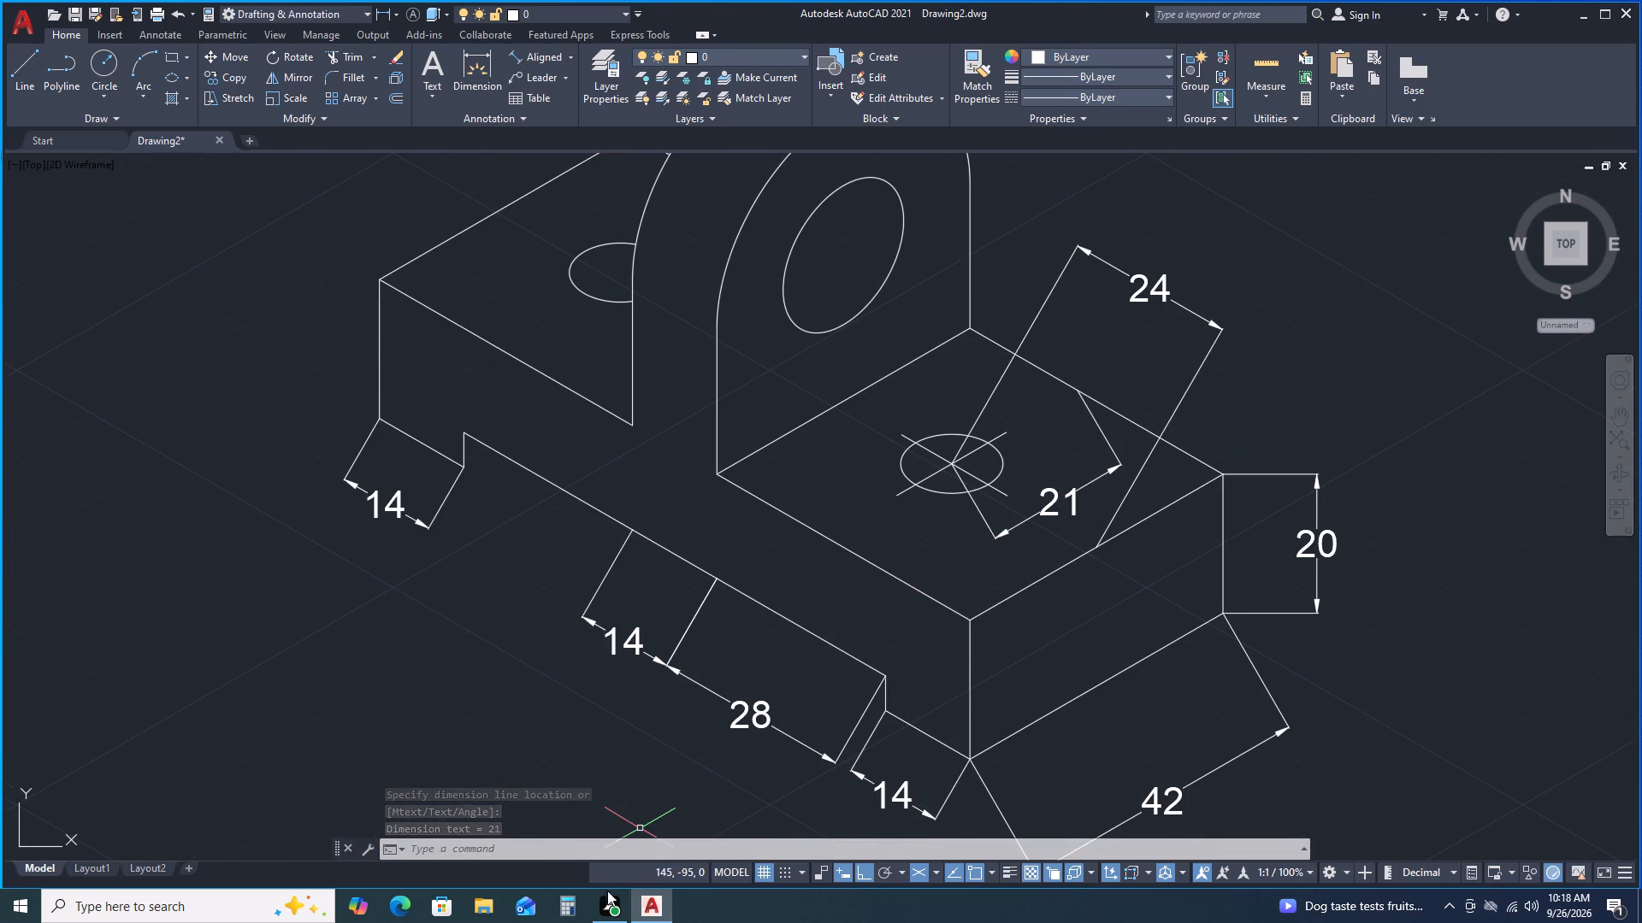
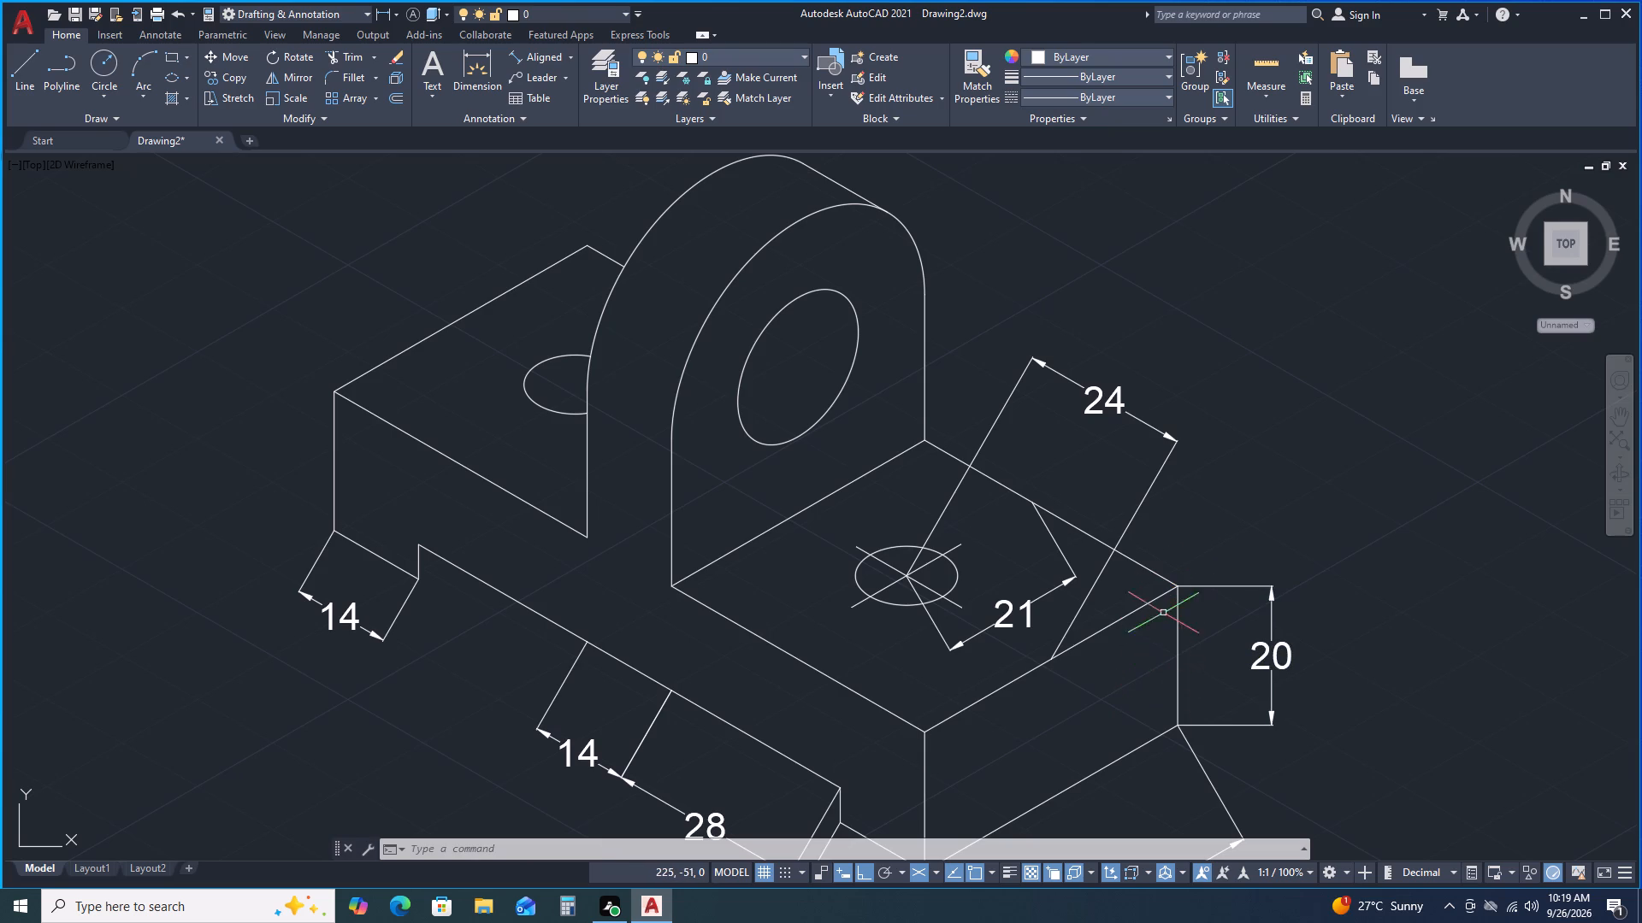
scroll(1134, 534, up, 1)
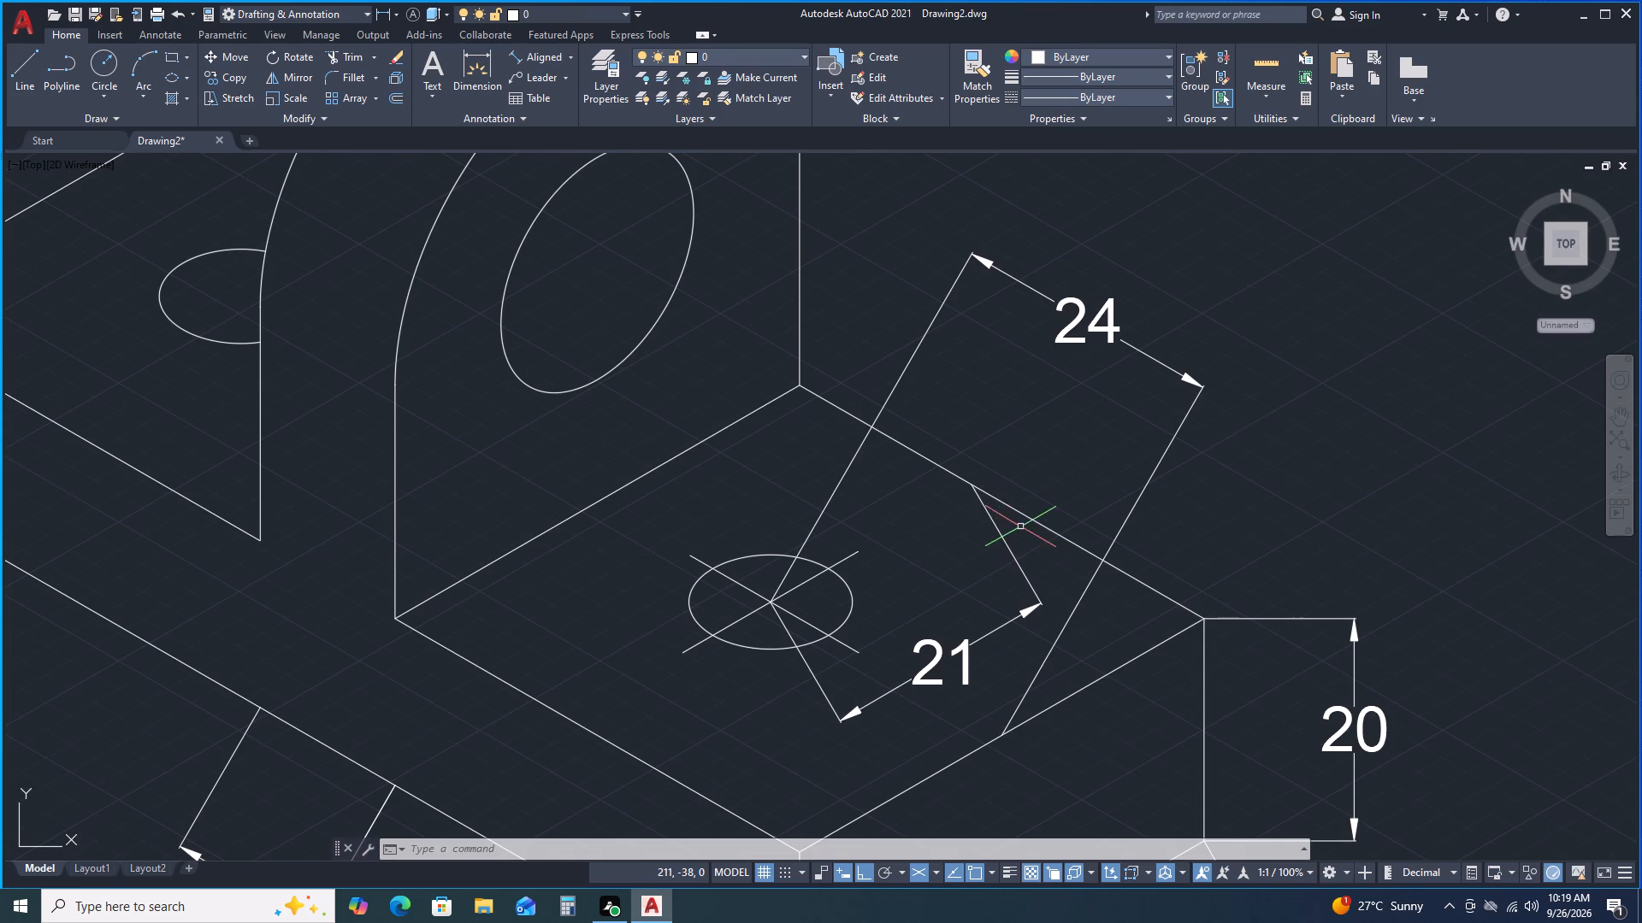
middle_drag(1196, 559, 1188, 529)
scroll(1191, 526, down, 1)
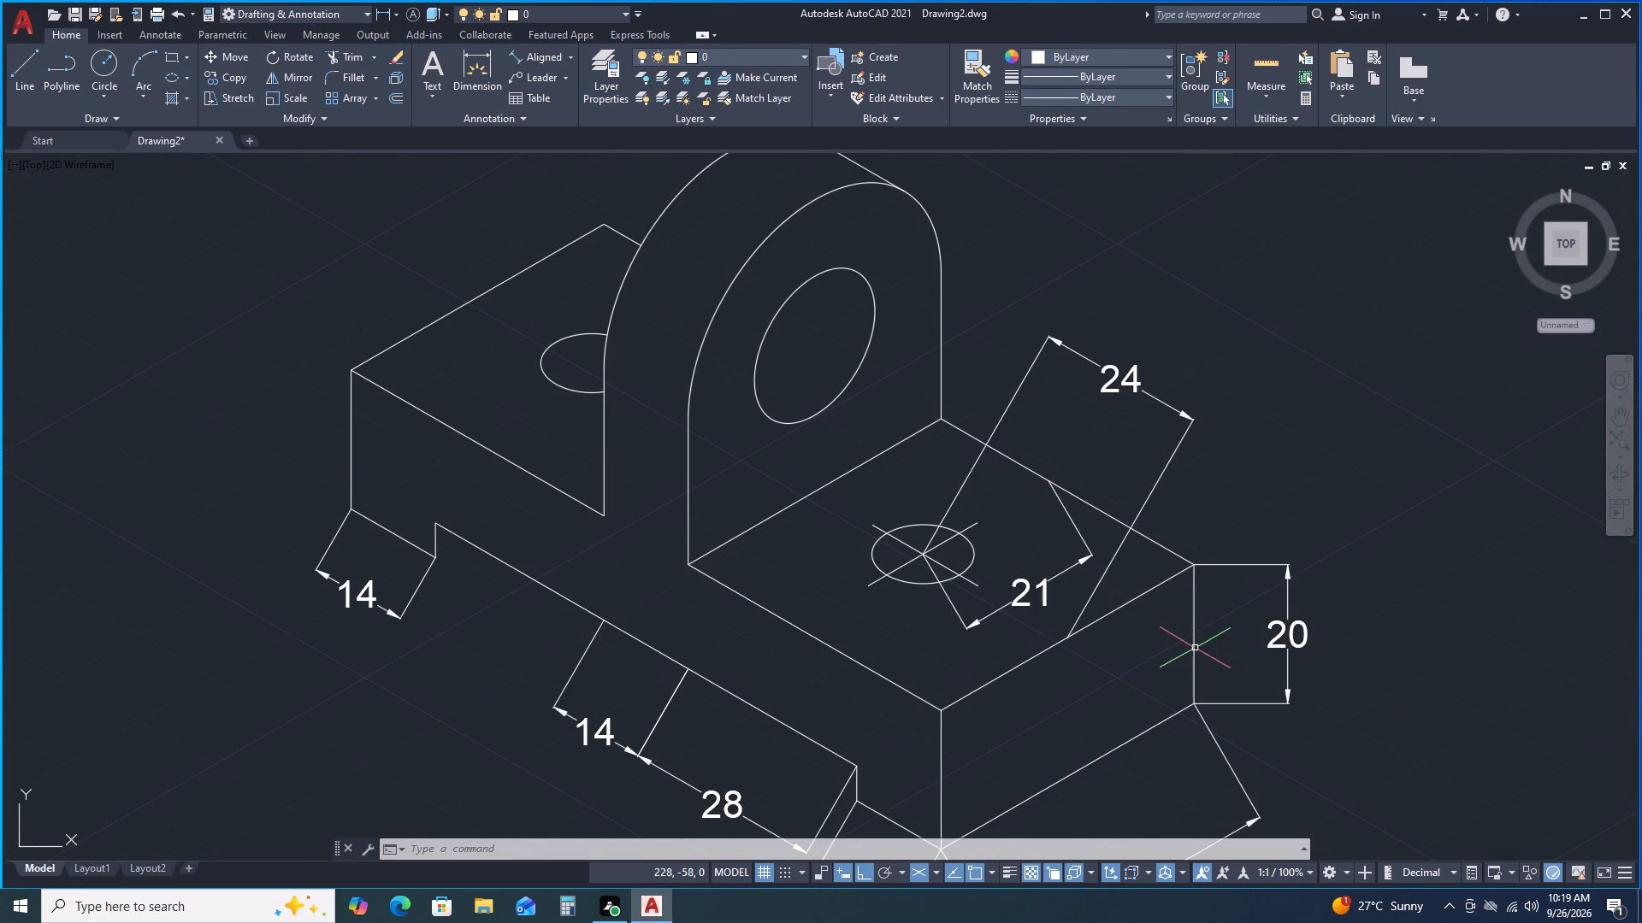
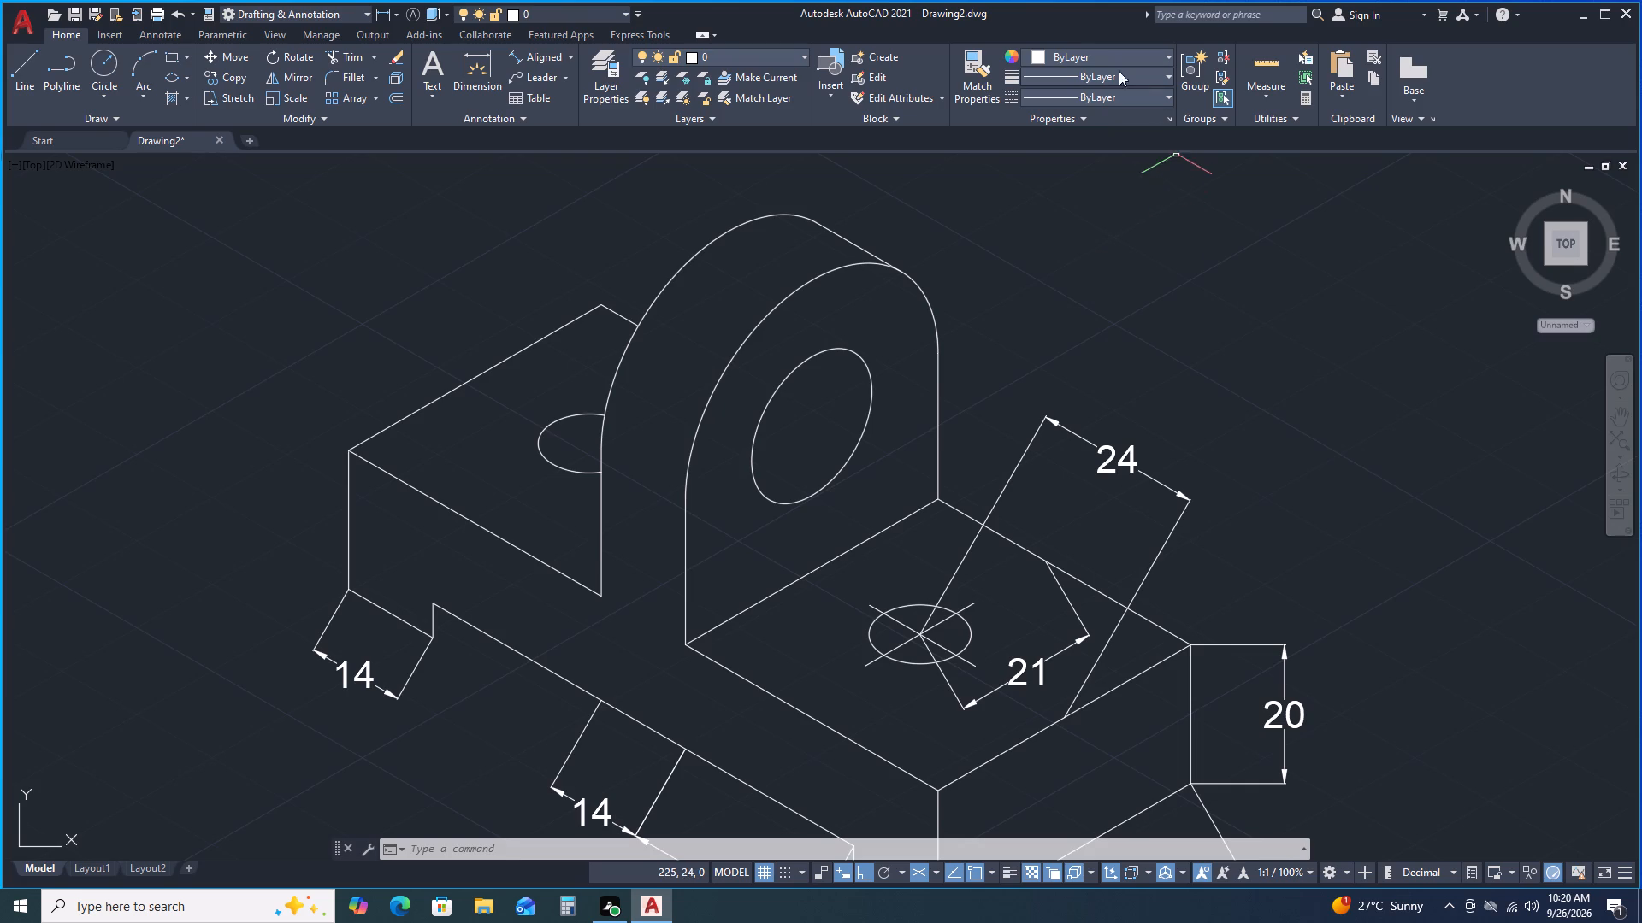
Add a vertical aligned dimension from the lug hole's centre to the base edge of the lug's front face.
click(546, 56)
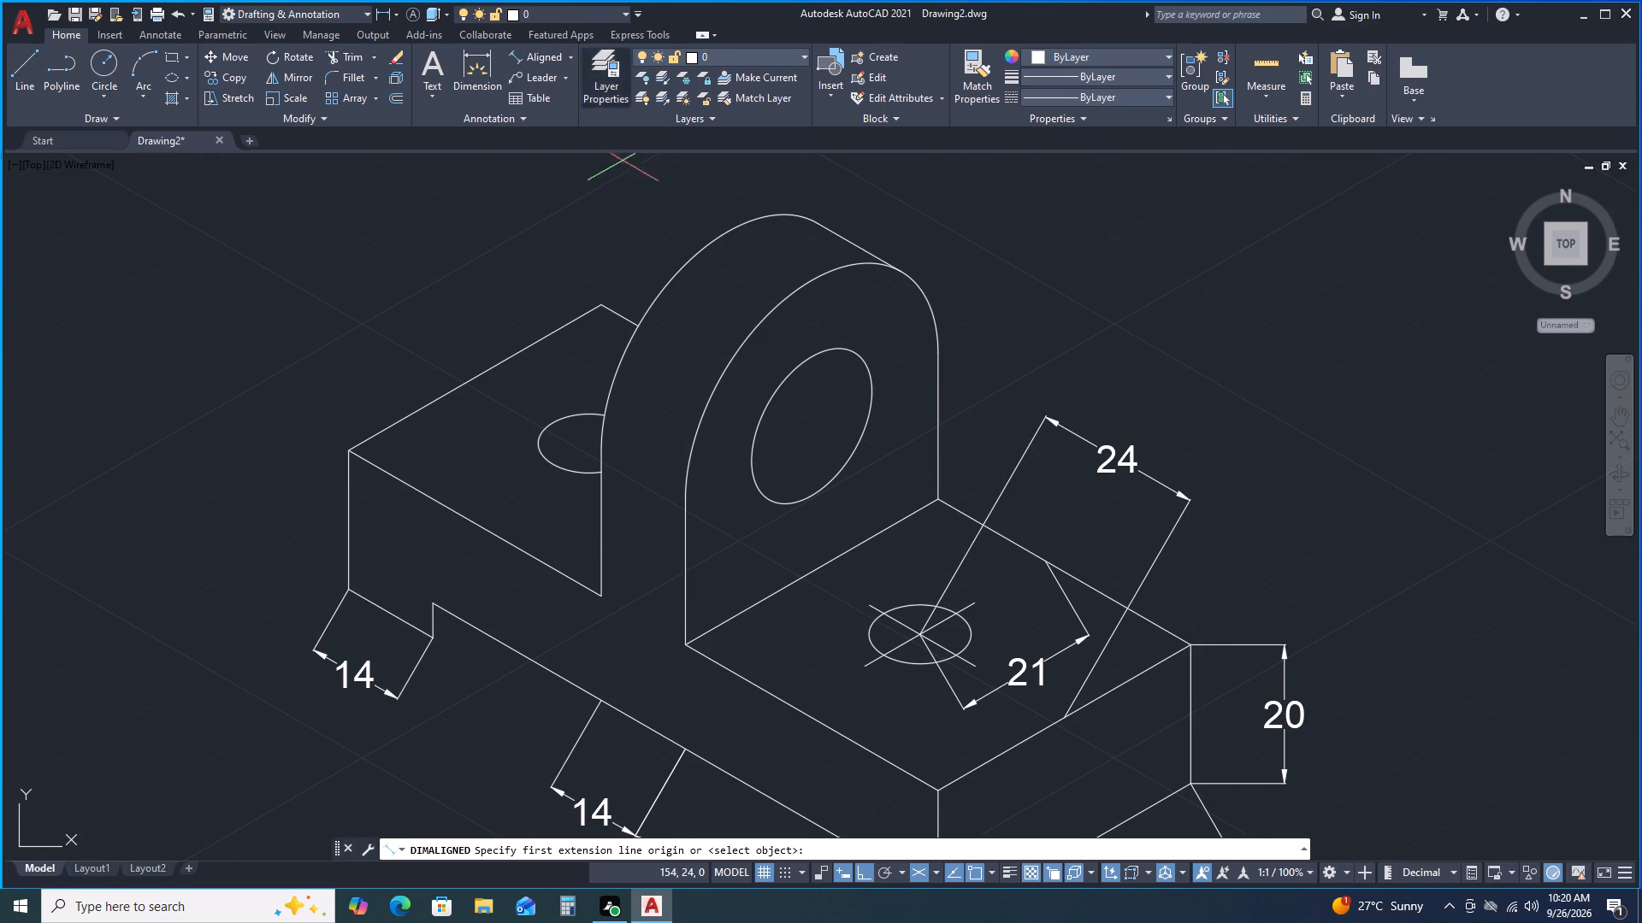
click(812, 430)
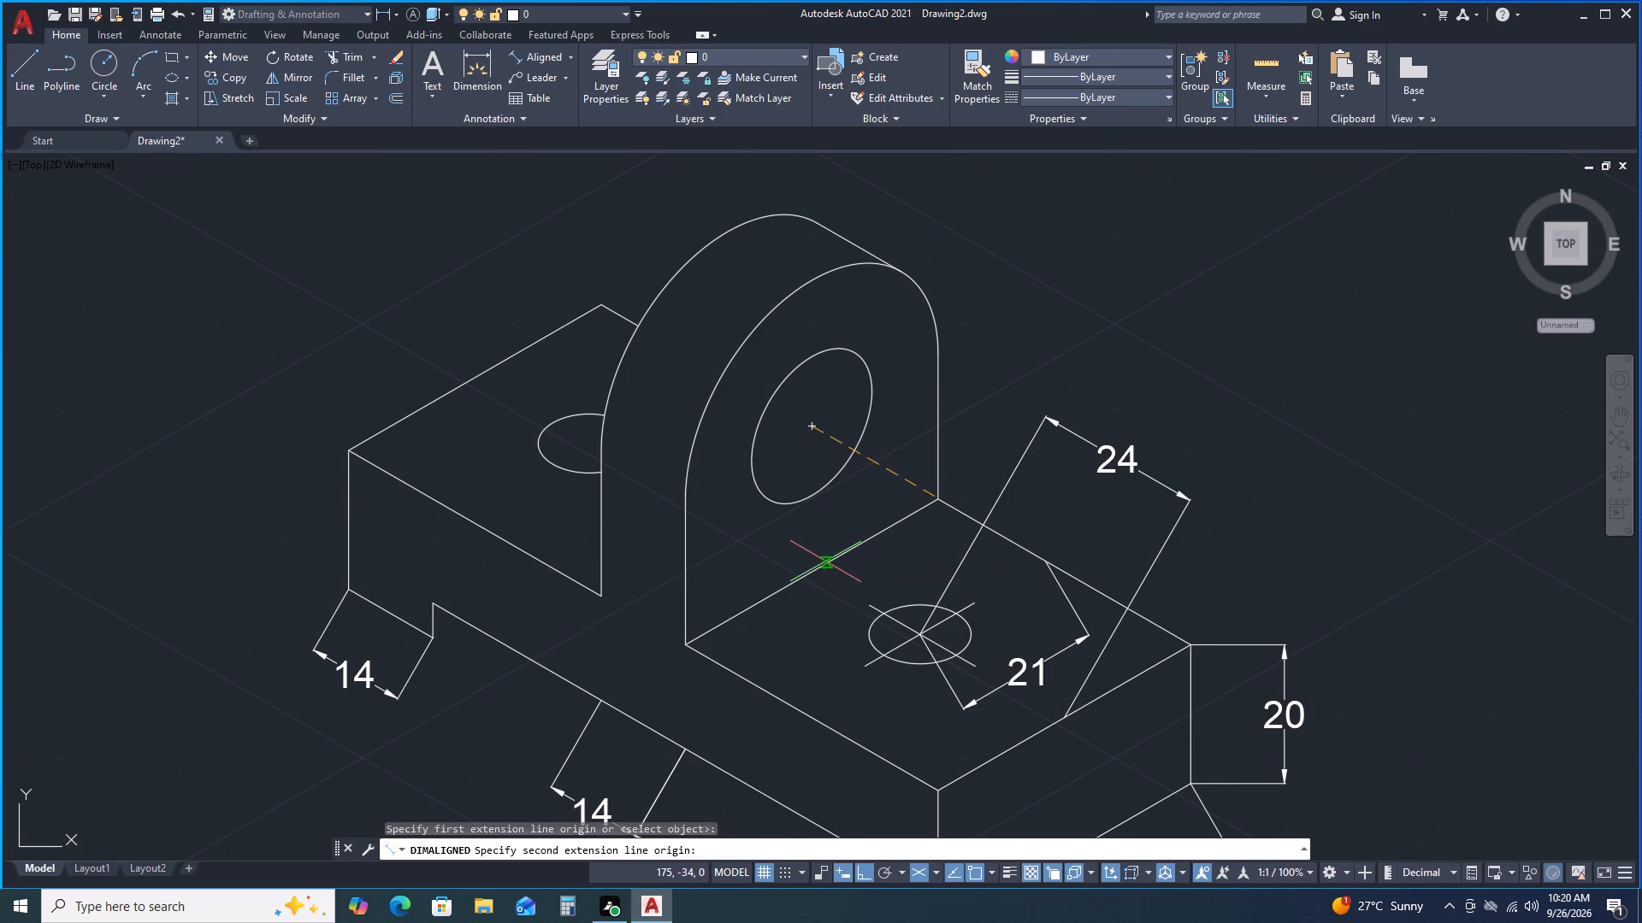
key(F5)
click(810, 571)
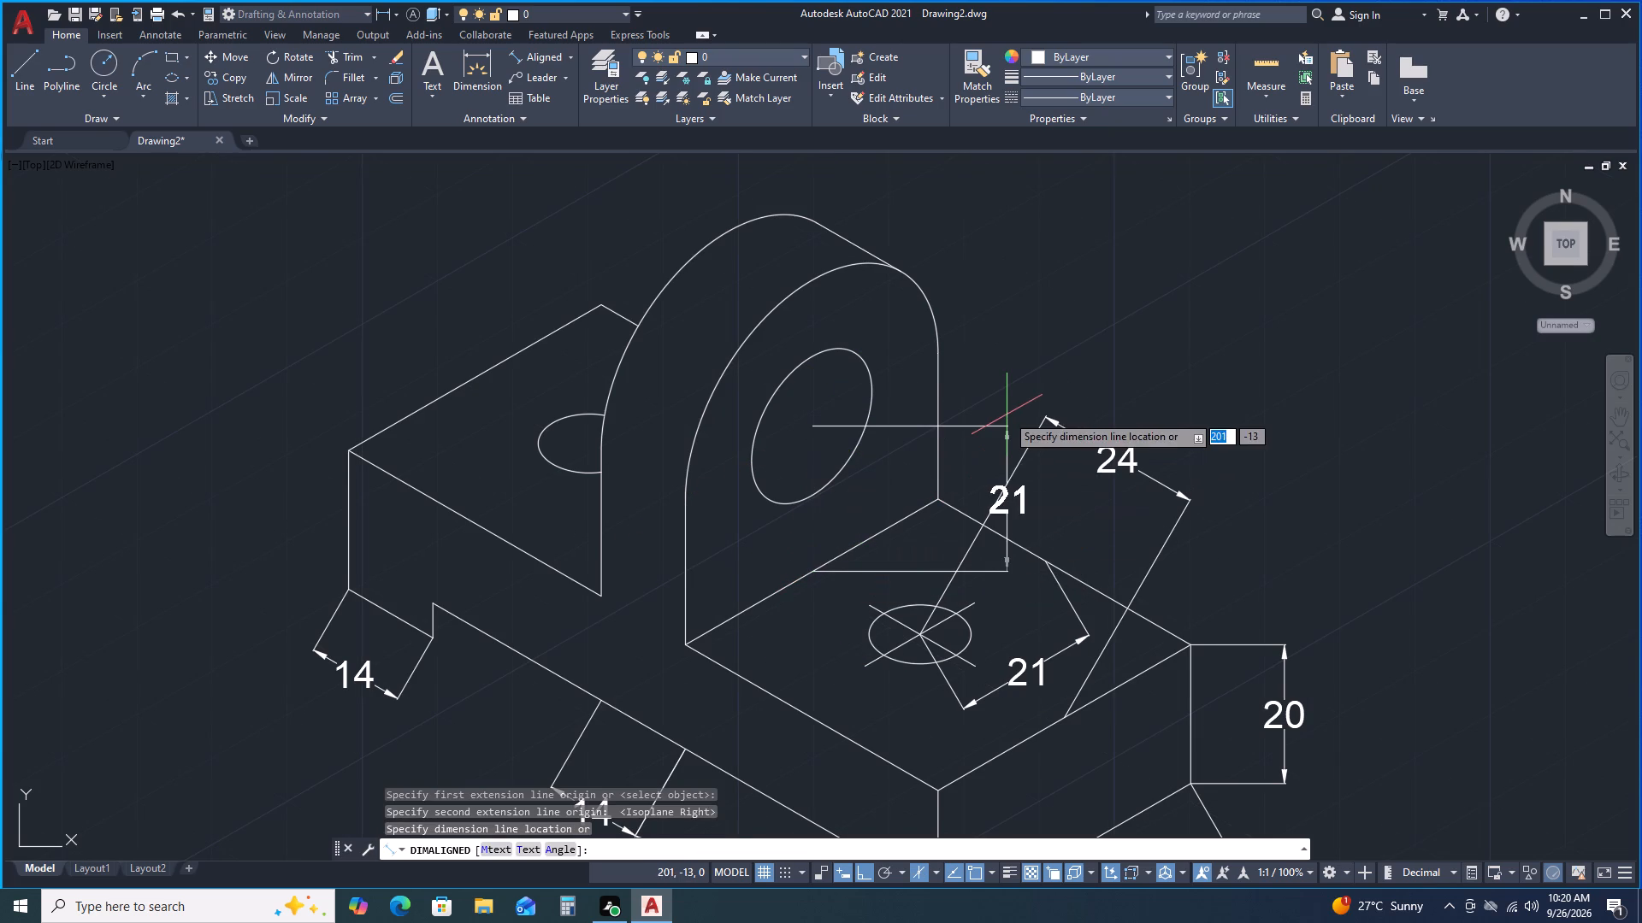
click(1007, 414)
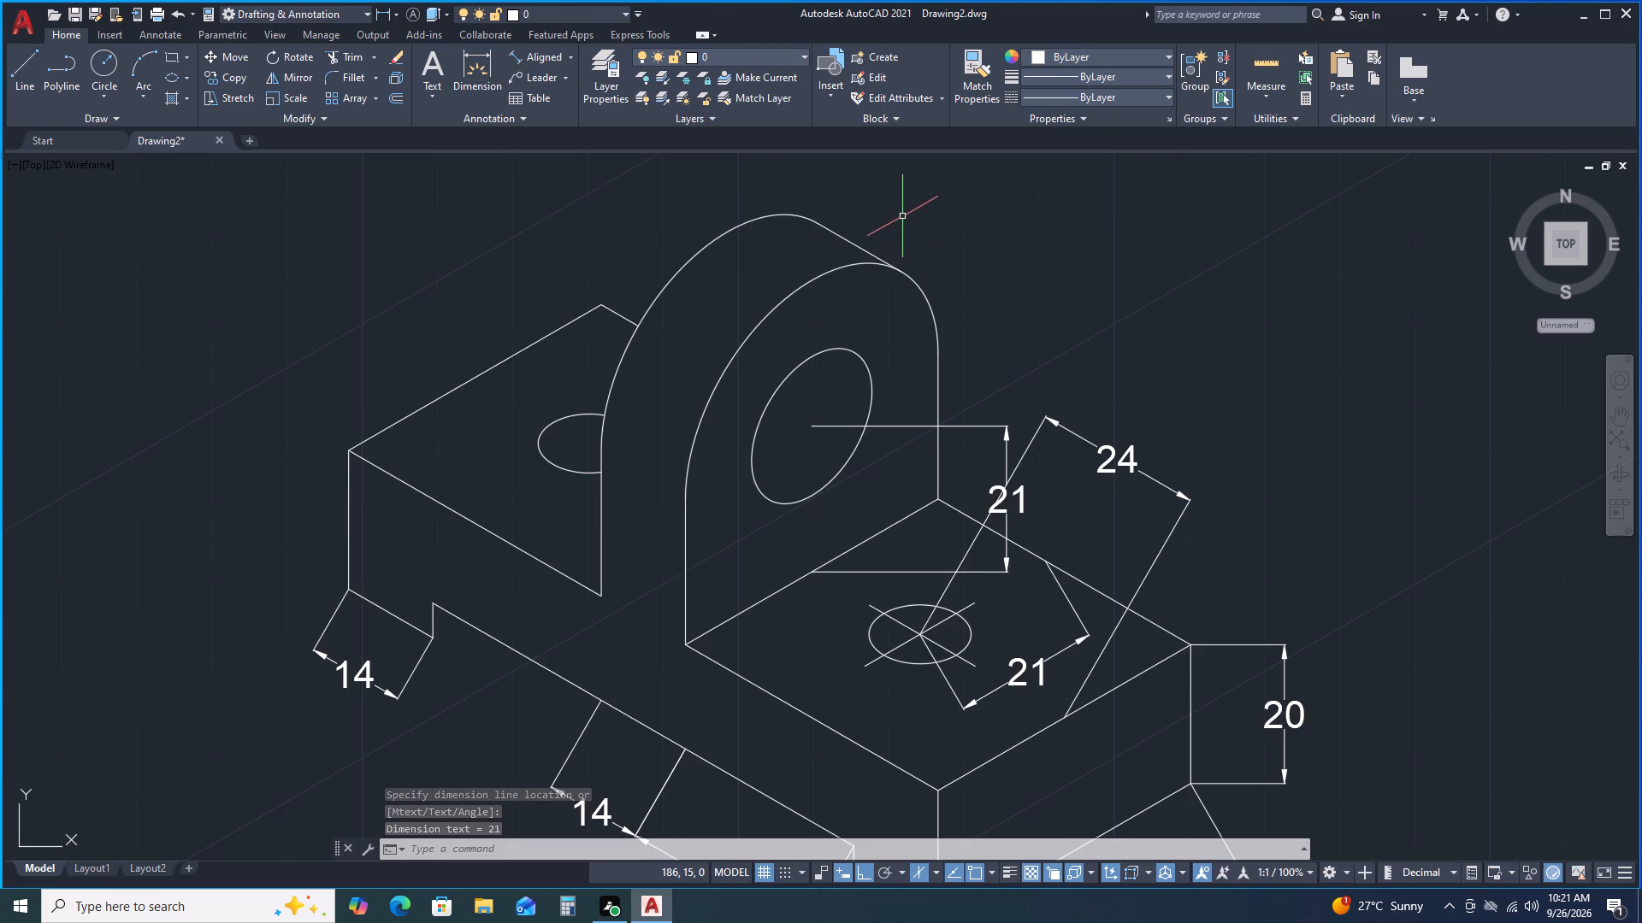
Add an aligned dimension between the centres of the two top-face holes, placed above the lug.
key(space)
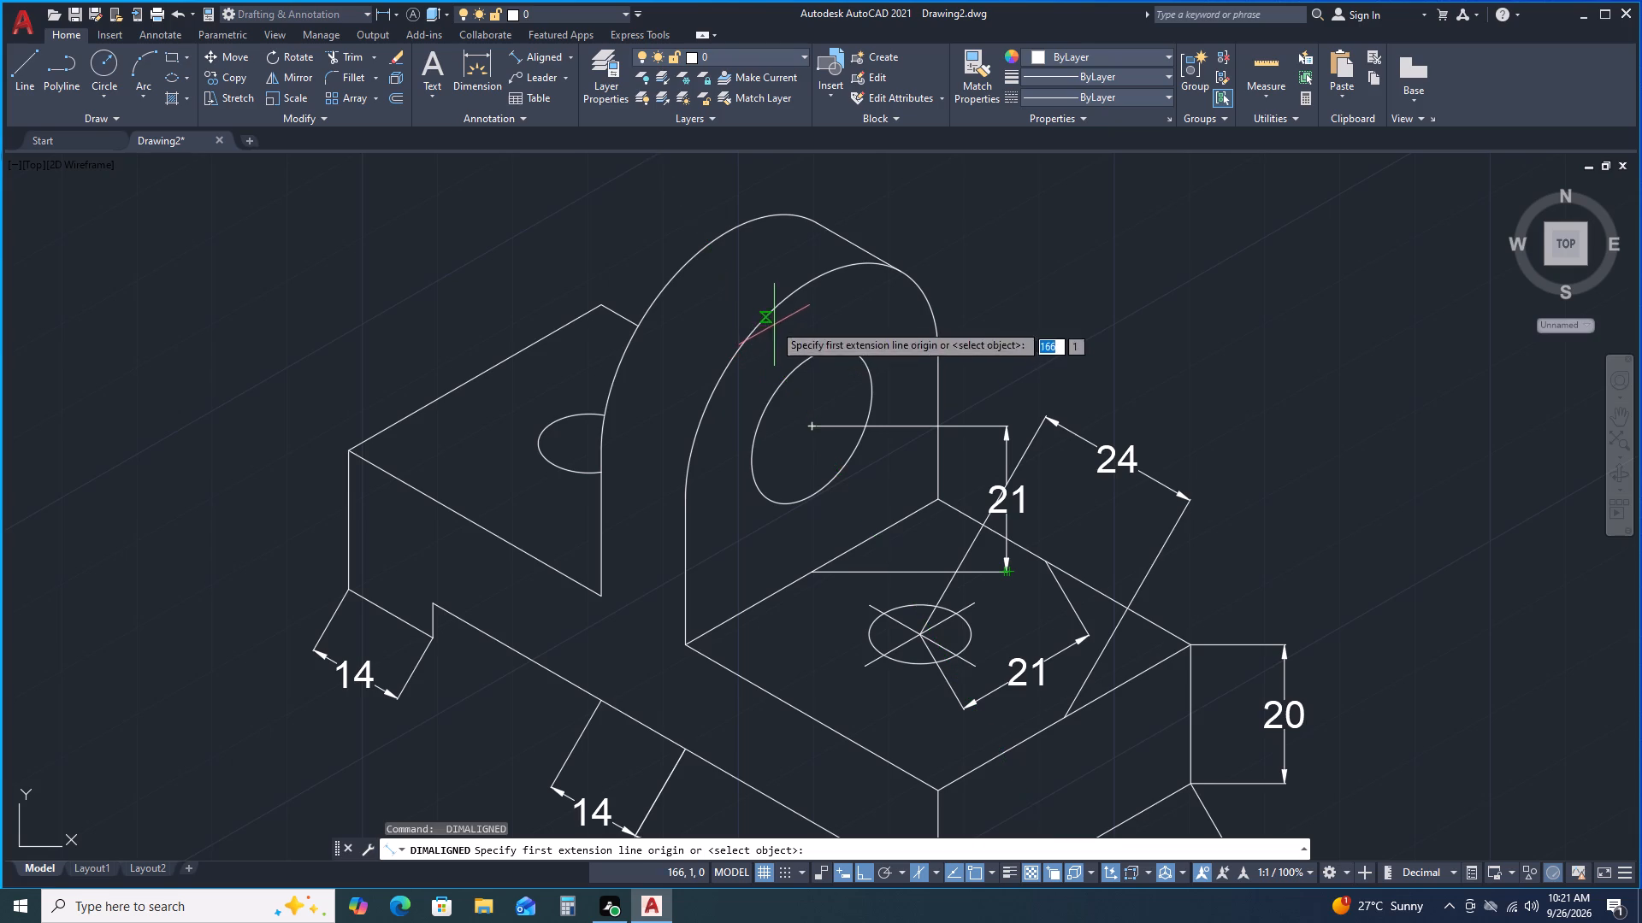
click(591, 446)
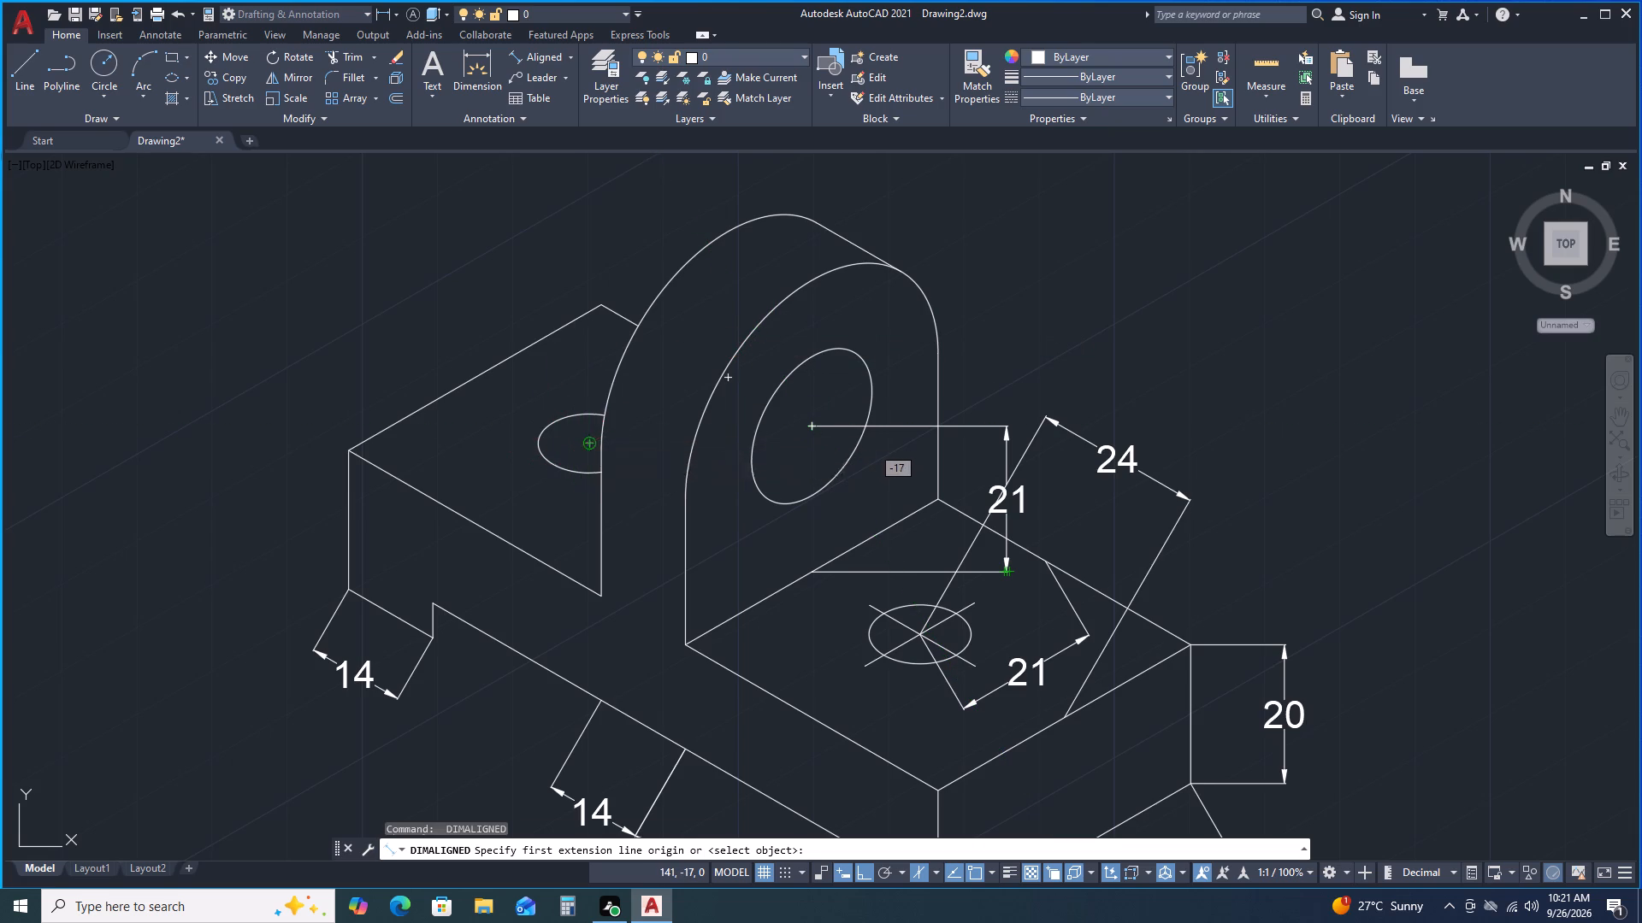
key(F5)
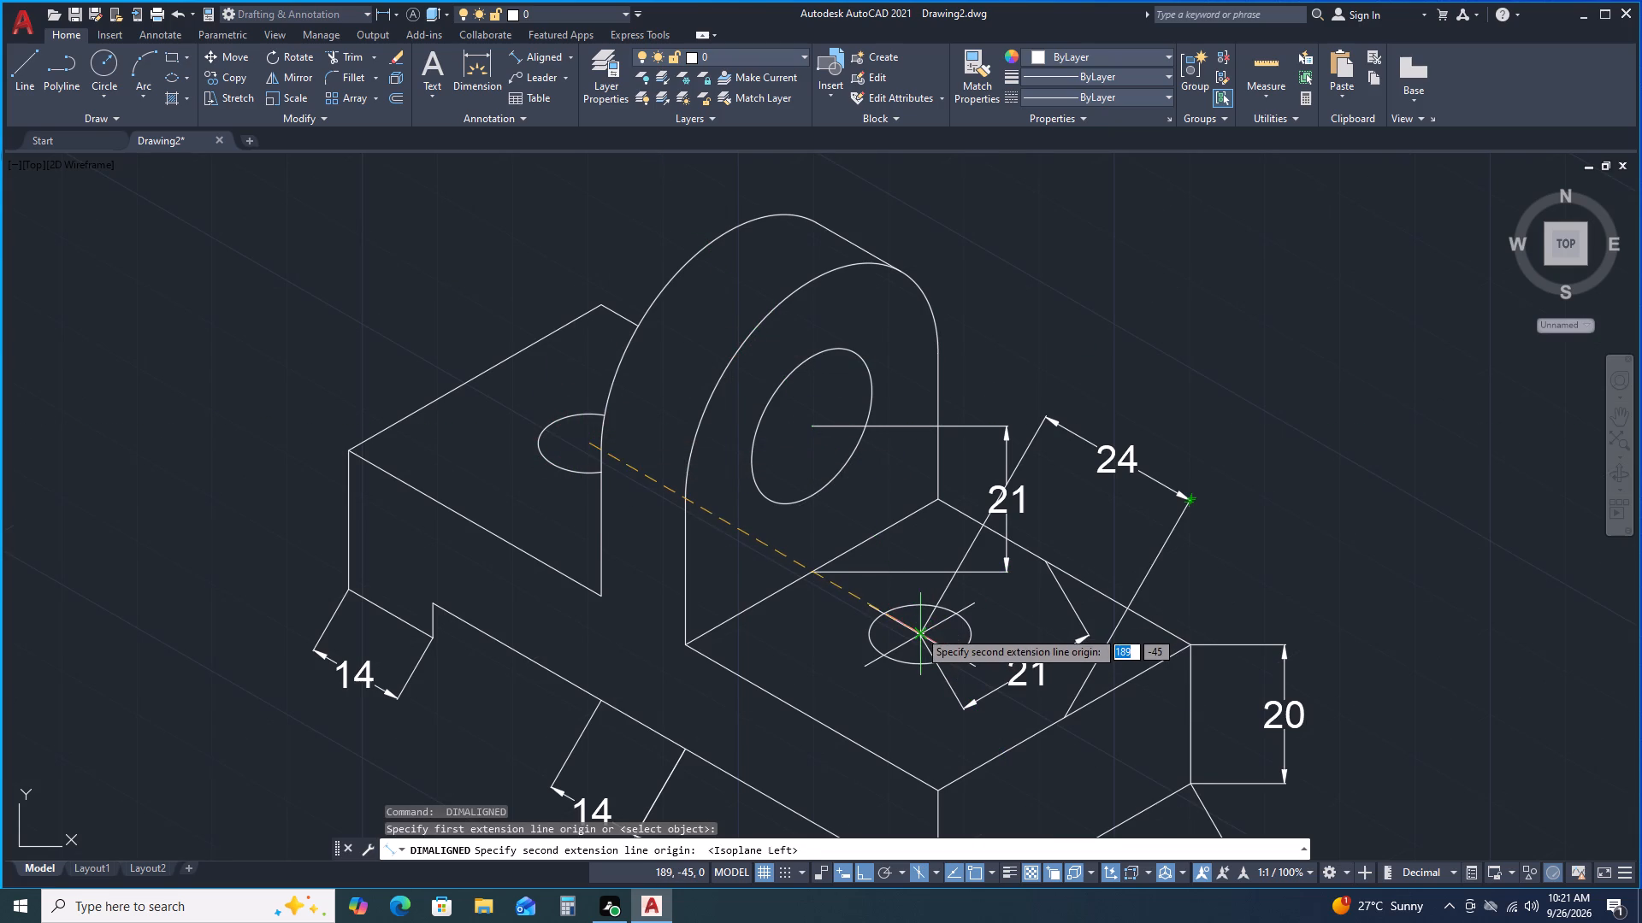
click(918, 630)
click(1079, 262)
Add an aligned dimension for the block's overall length between its outer bottom corners, placed outside the 14 and 28 dimensions.
scroll(1087, 267, down, 1)
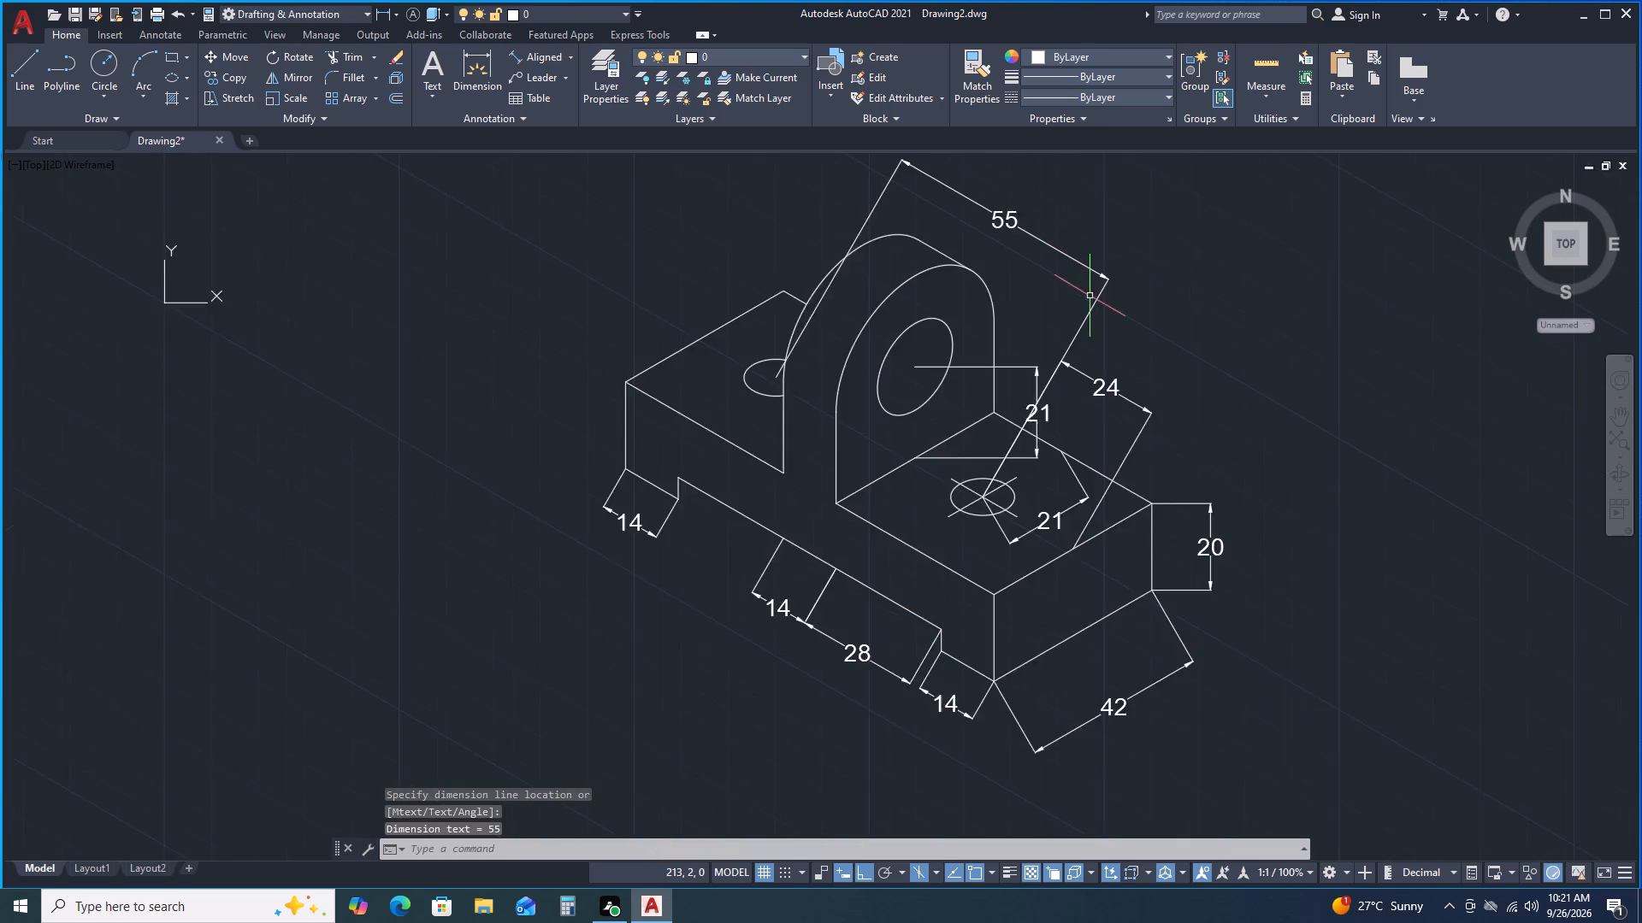
scroll(1090, 296, down, 1)
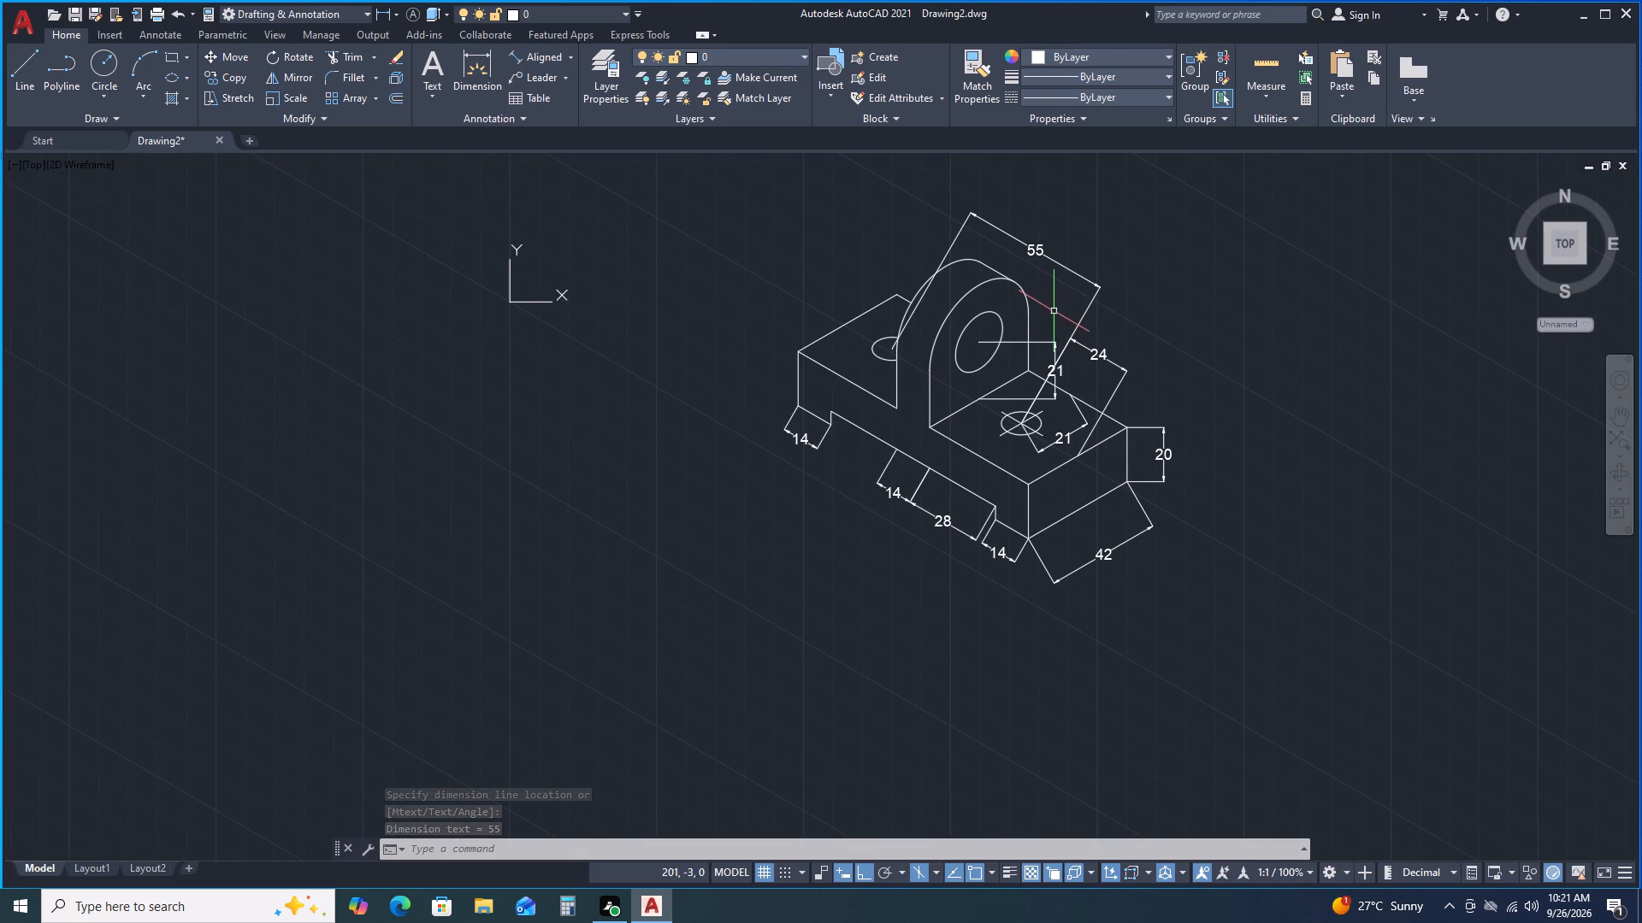
middle_drag(1181, 376, 963, 393)
middle_click(948, 394)
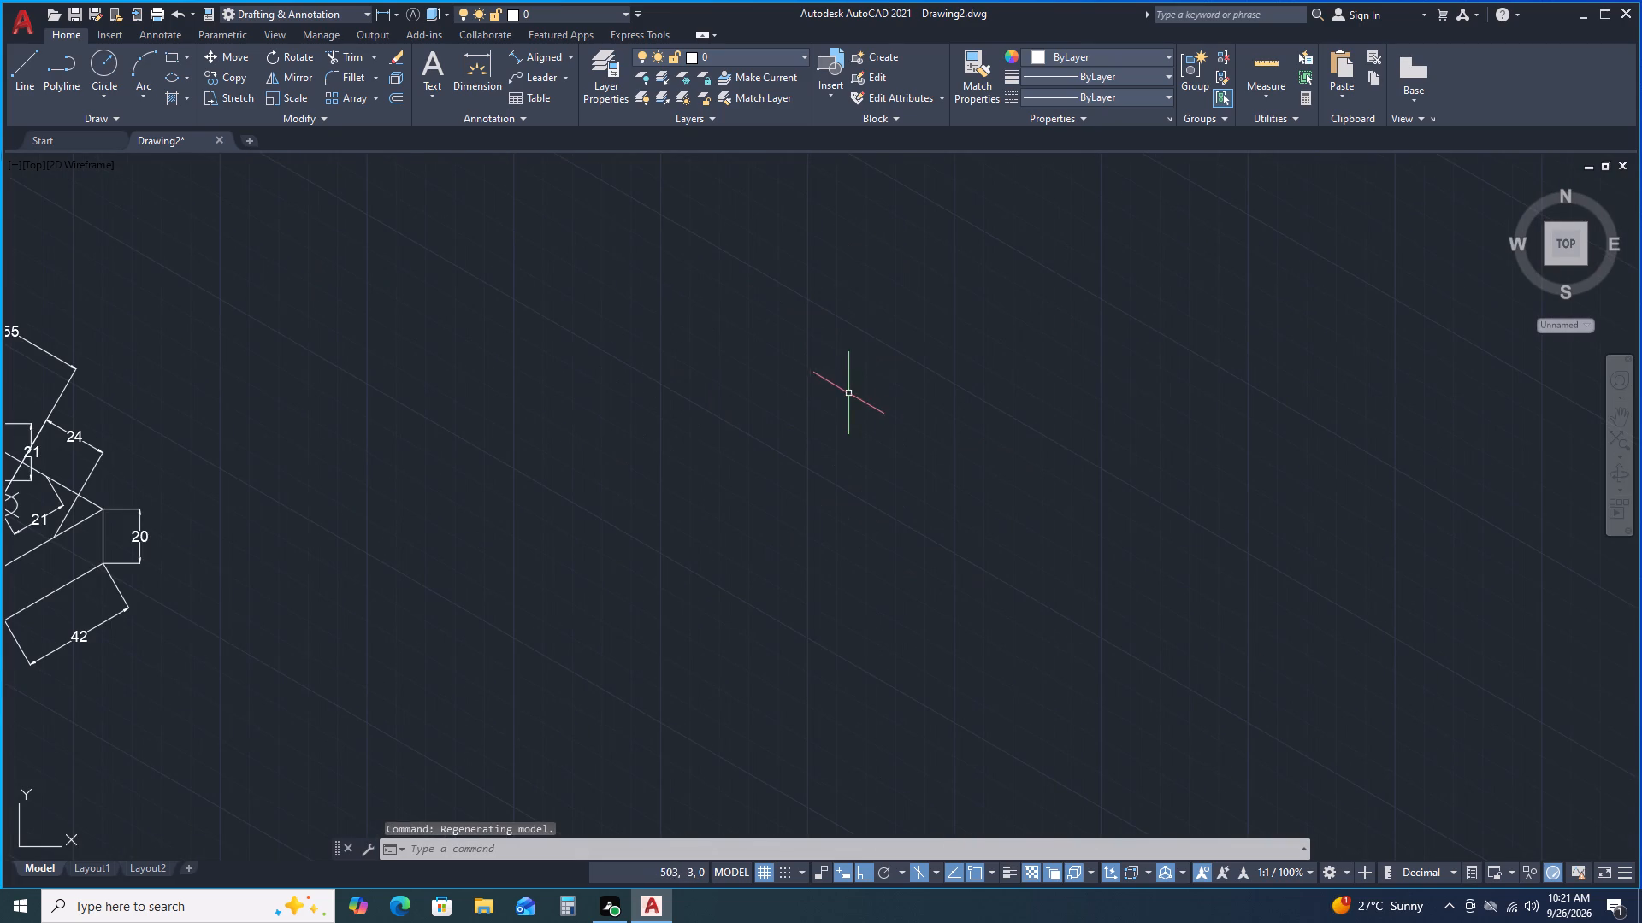
middle_drag(439, 419, 749, 519)
scroll(800, 485, down, 1)
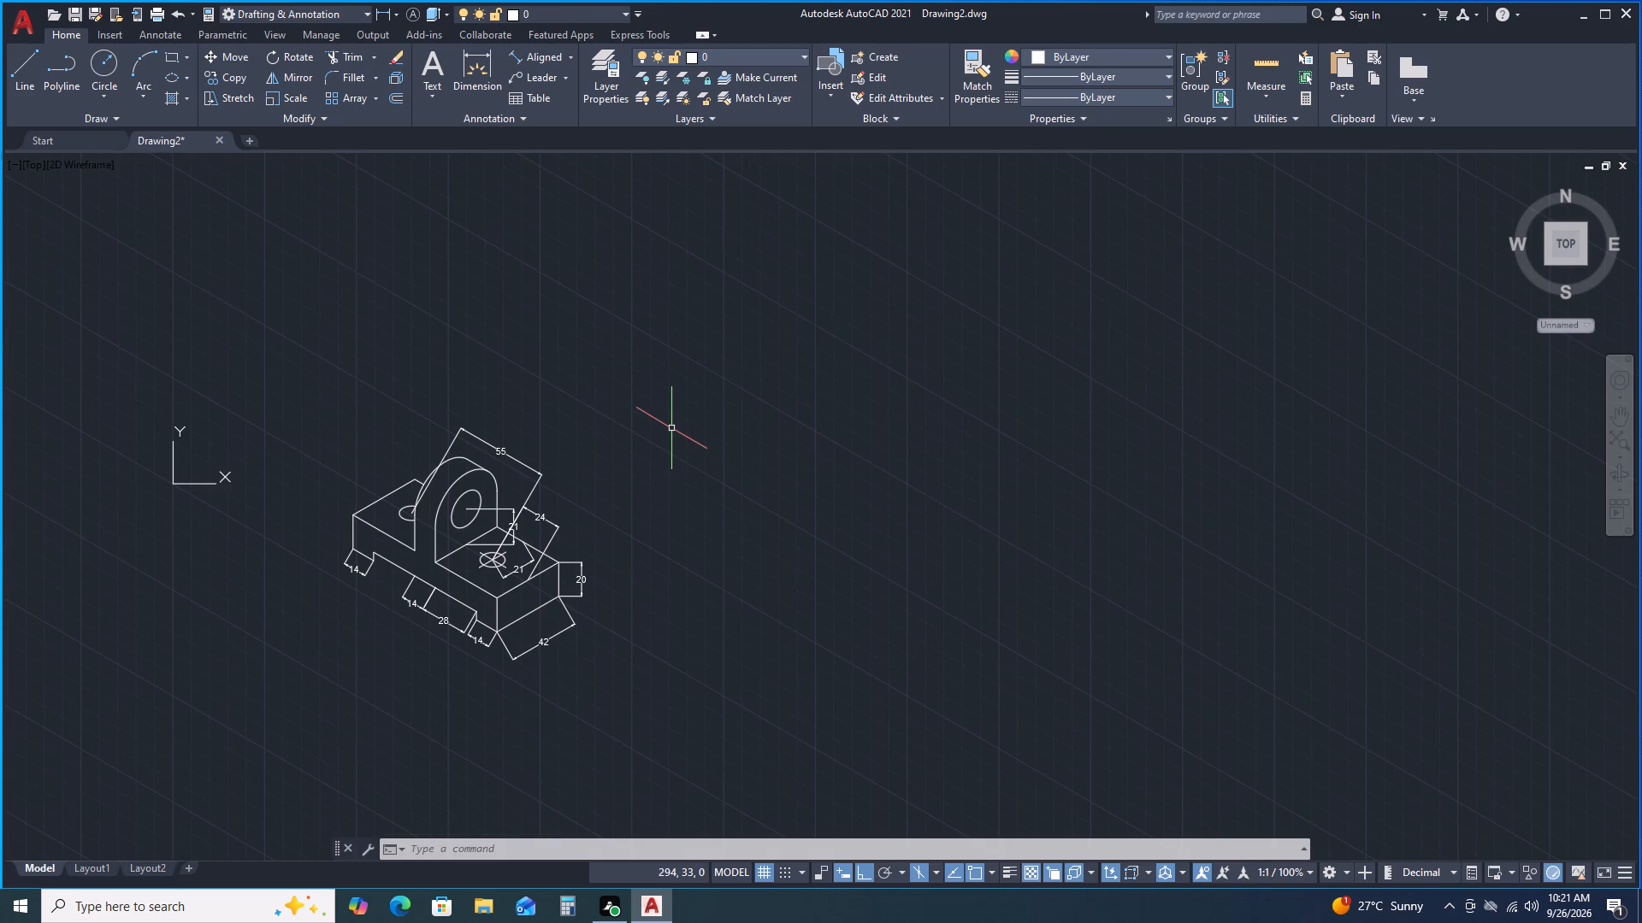
scroll(520, 591, up, 3)
middle_drag(555, 610, 824, 556)
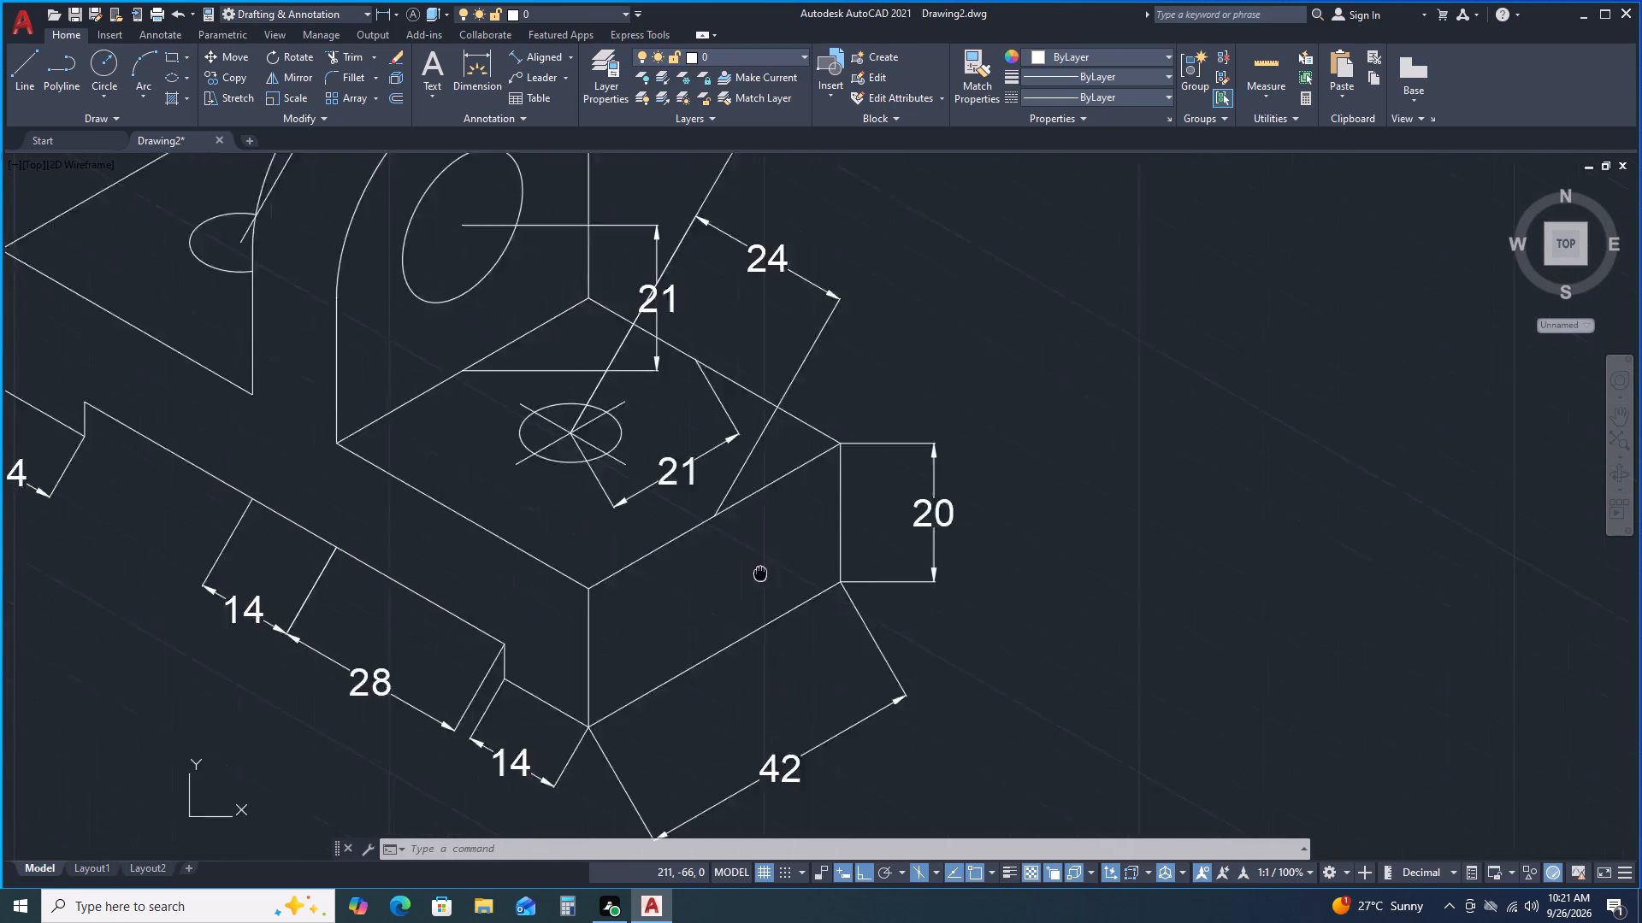
middle_drag(824, 556, 875, 535)
key(space)
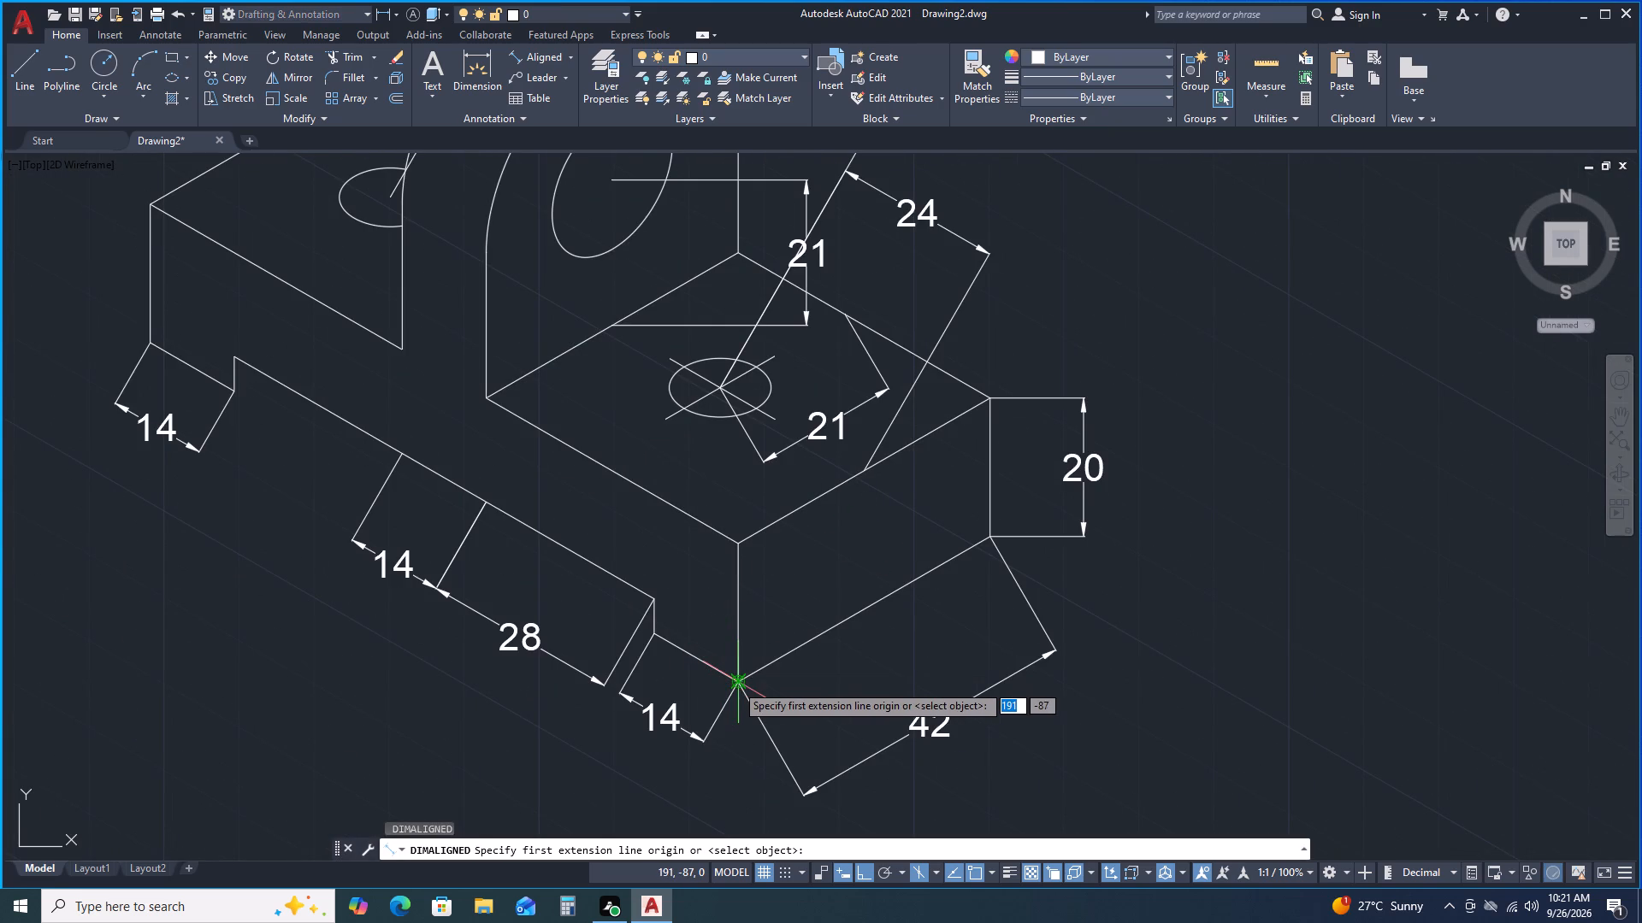
click(735, 684)
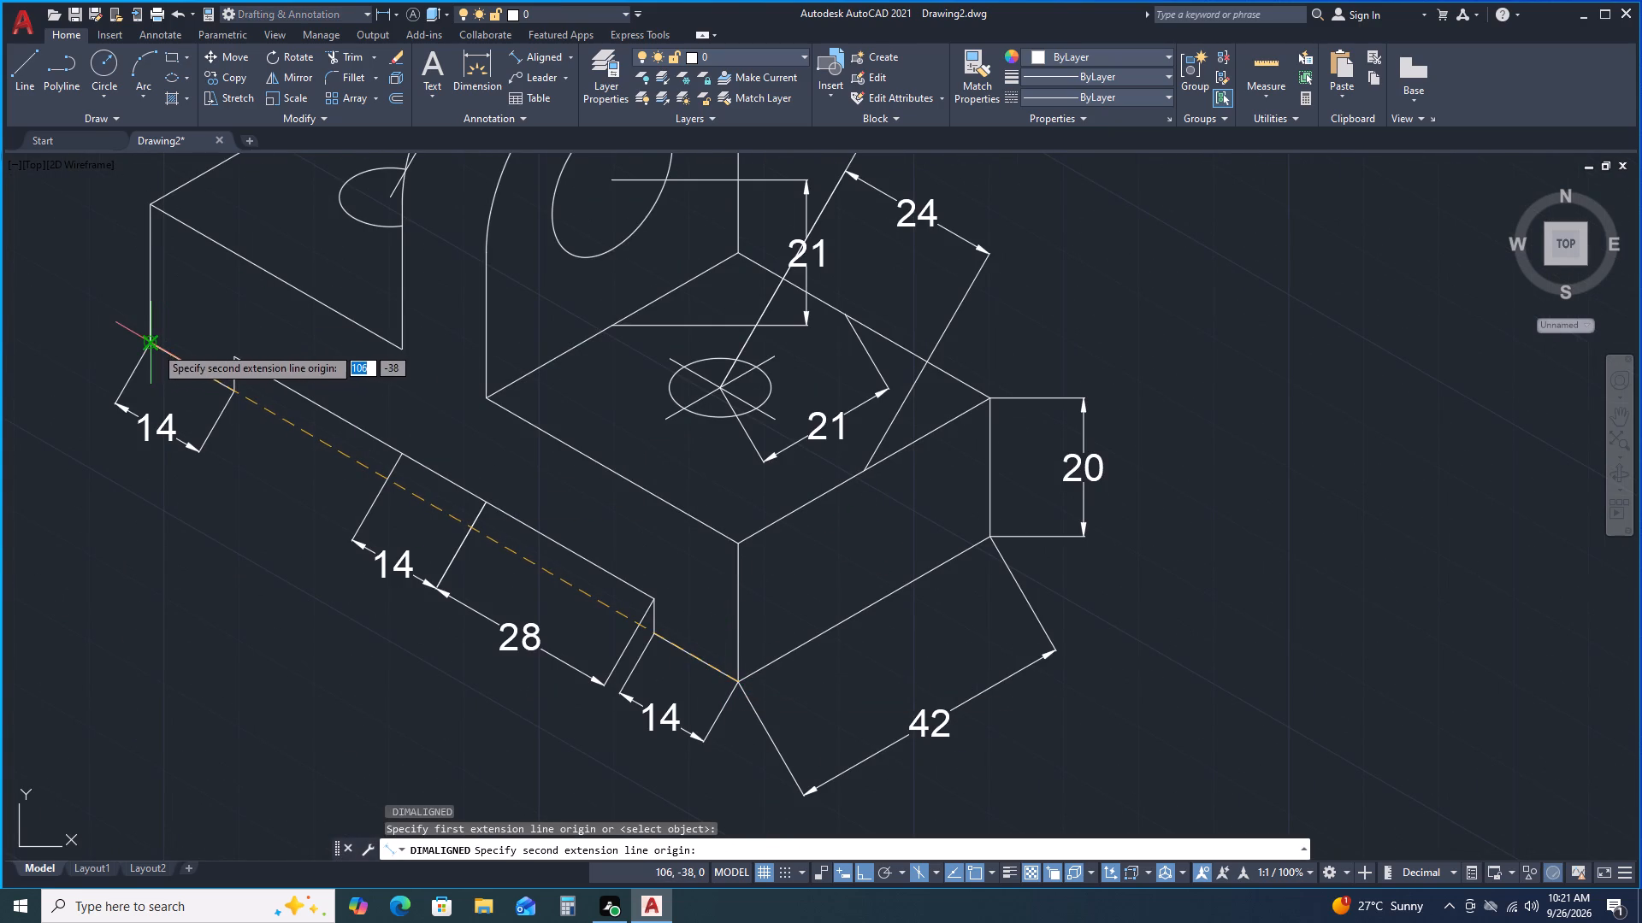
click(151, 344)
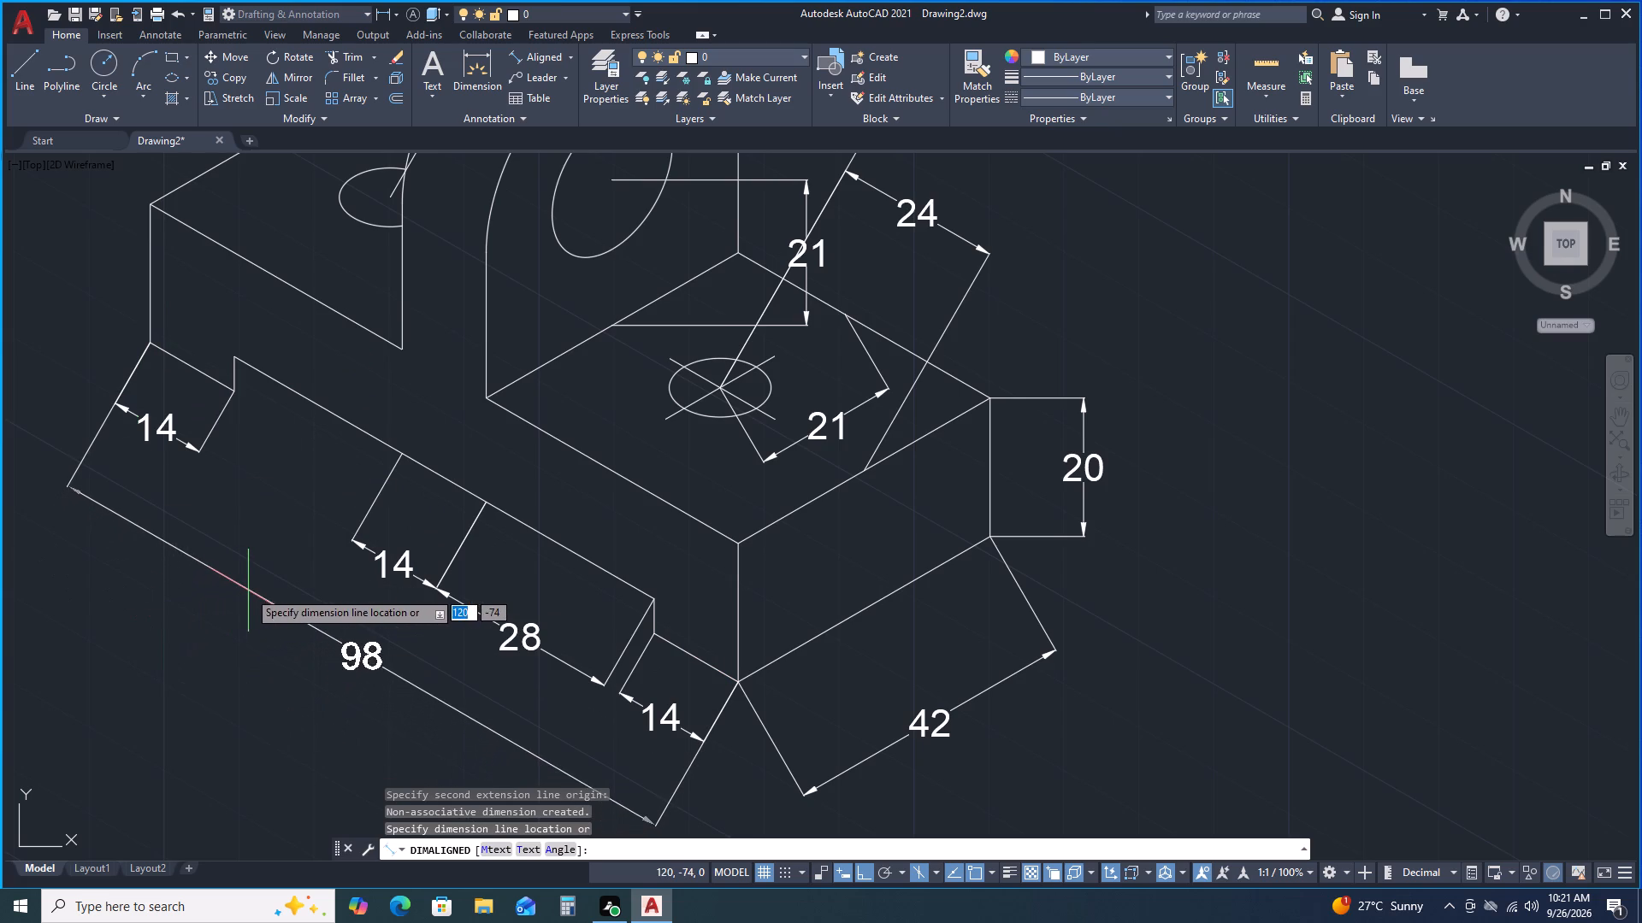
click(254, 591)
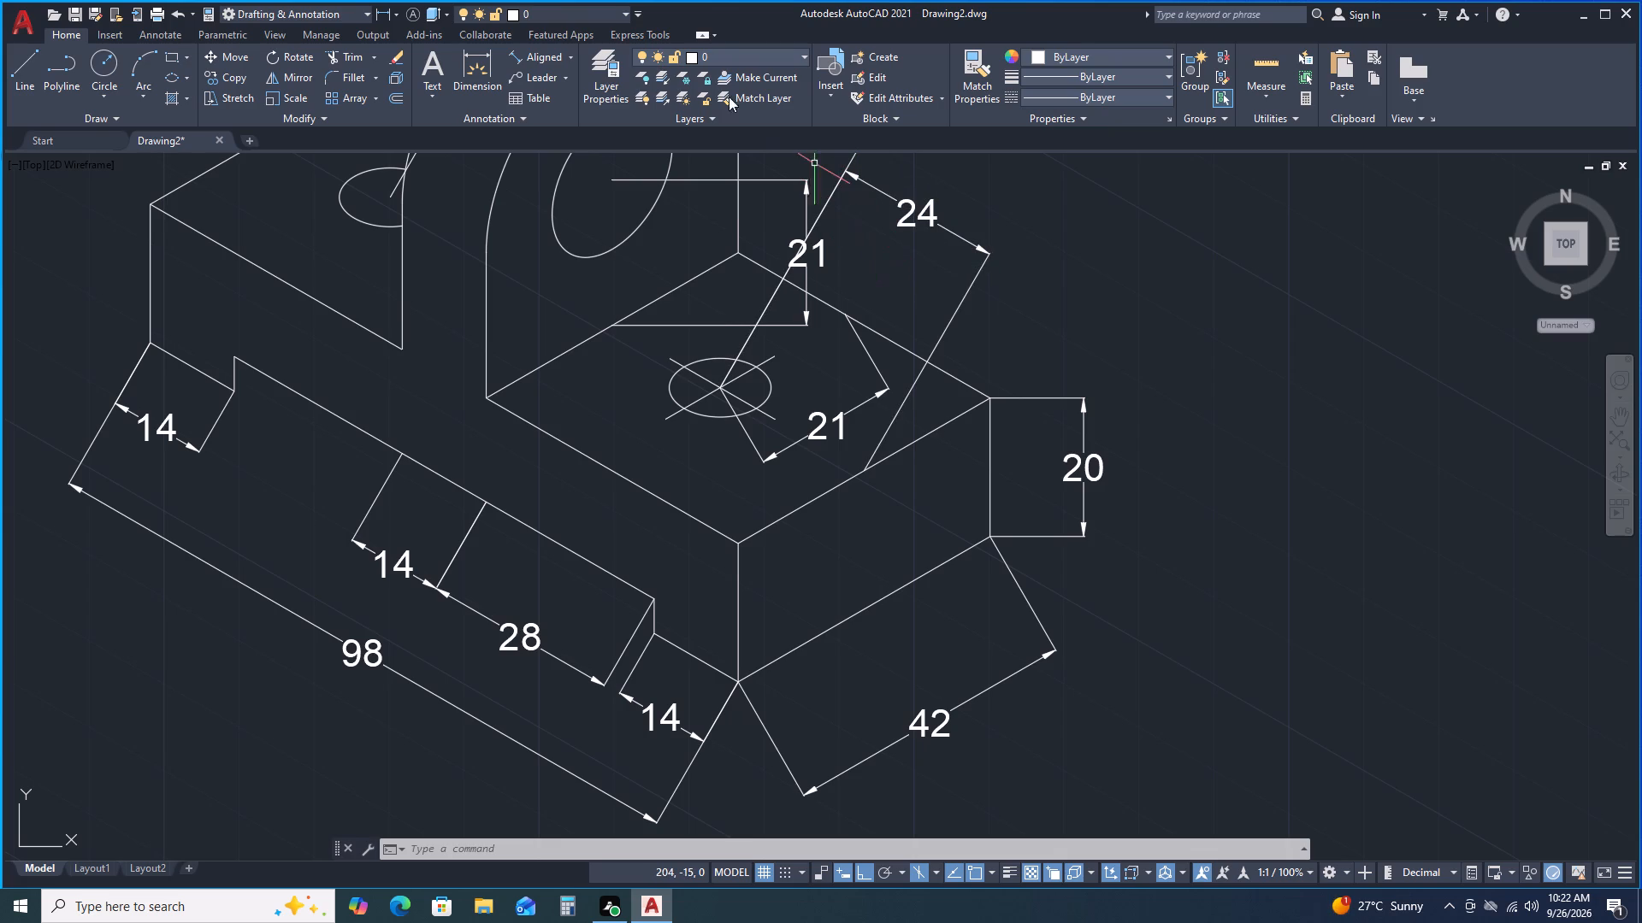
Oblique the three 14 dimensions, the 28 and the 98 with Dimedit, using the block's vertical front corner edge as the direction.
key(d)
key(i)
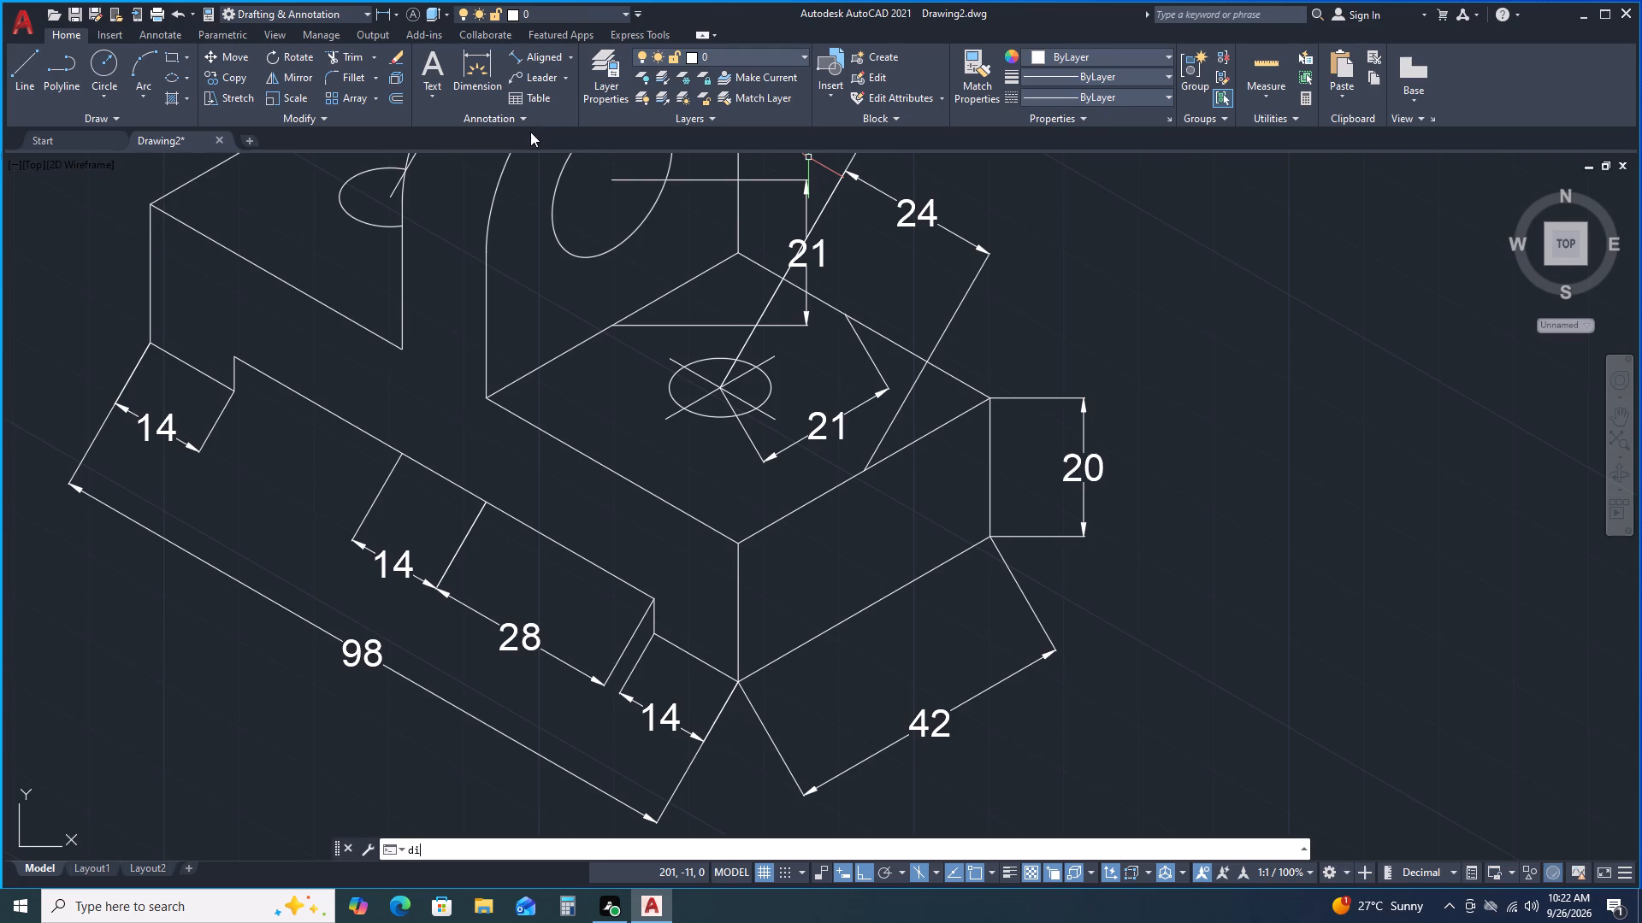
key(m)
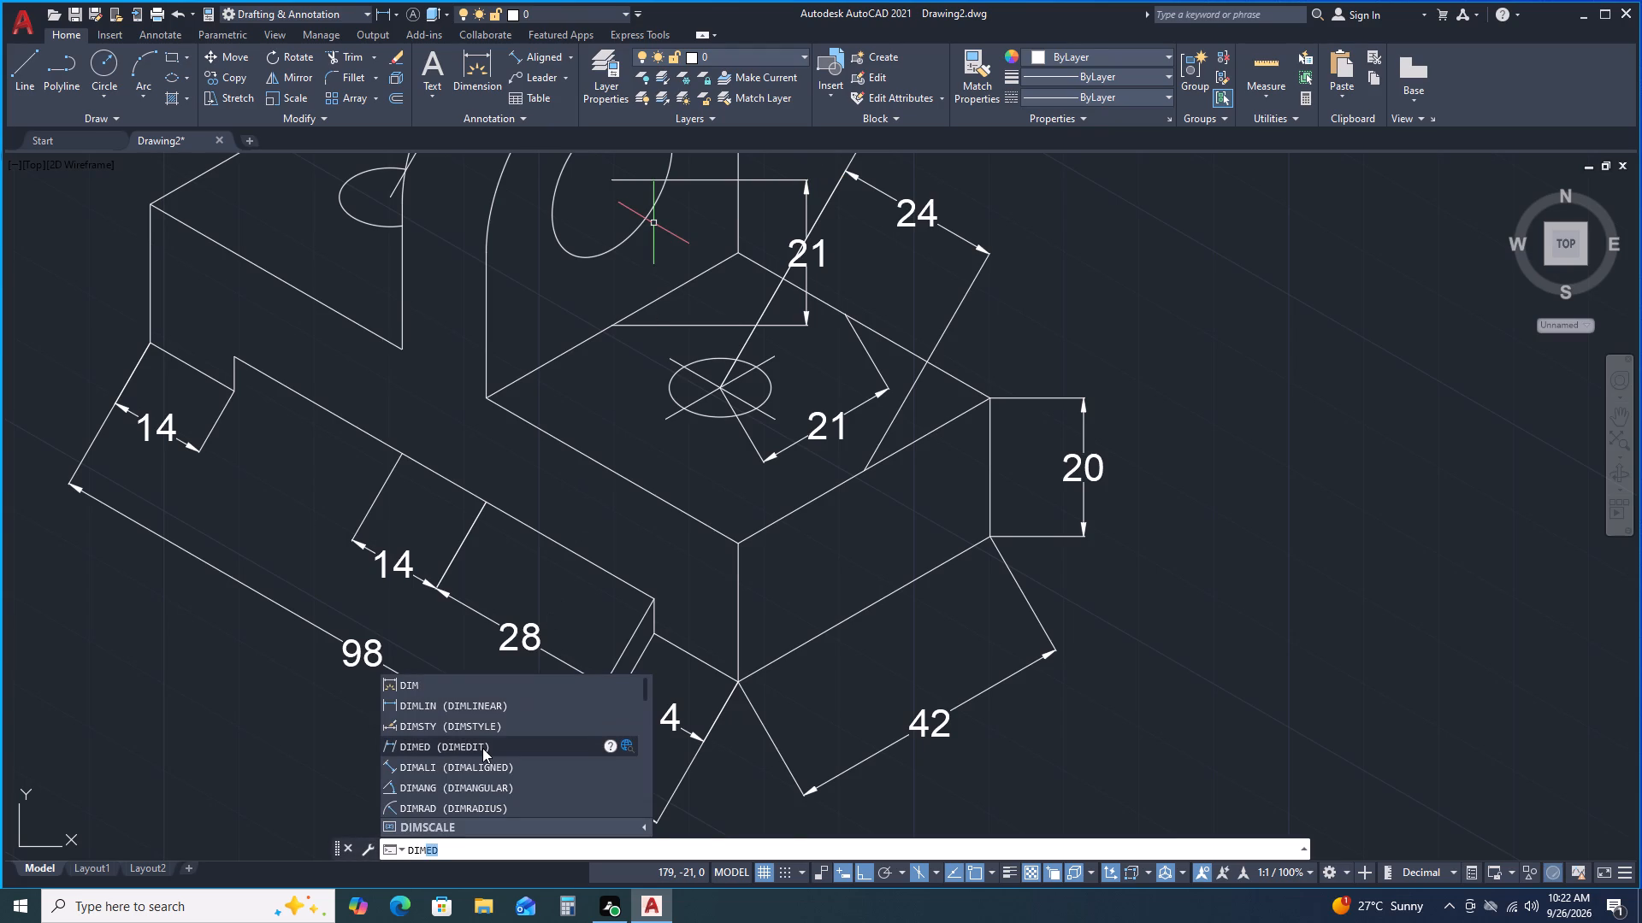
click(482, 748)
drag(534, 842, 482, 748)
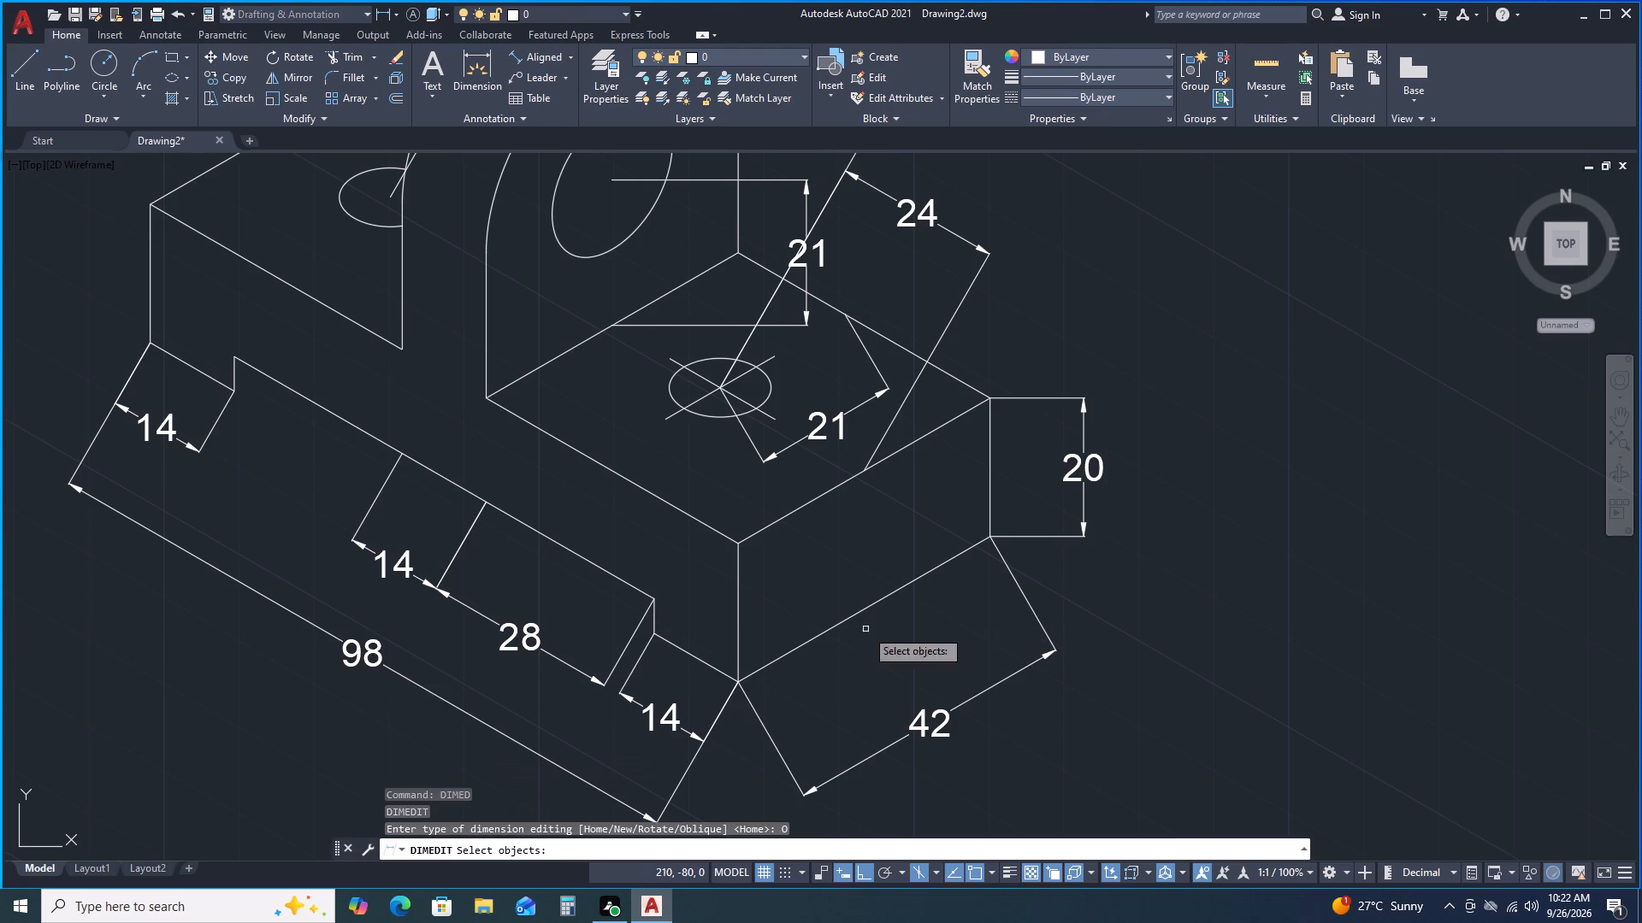
click(678, 724)
click(517, 634)
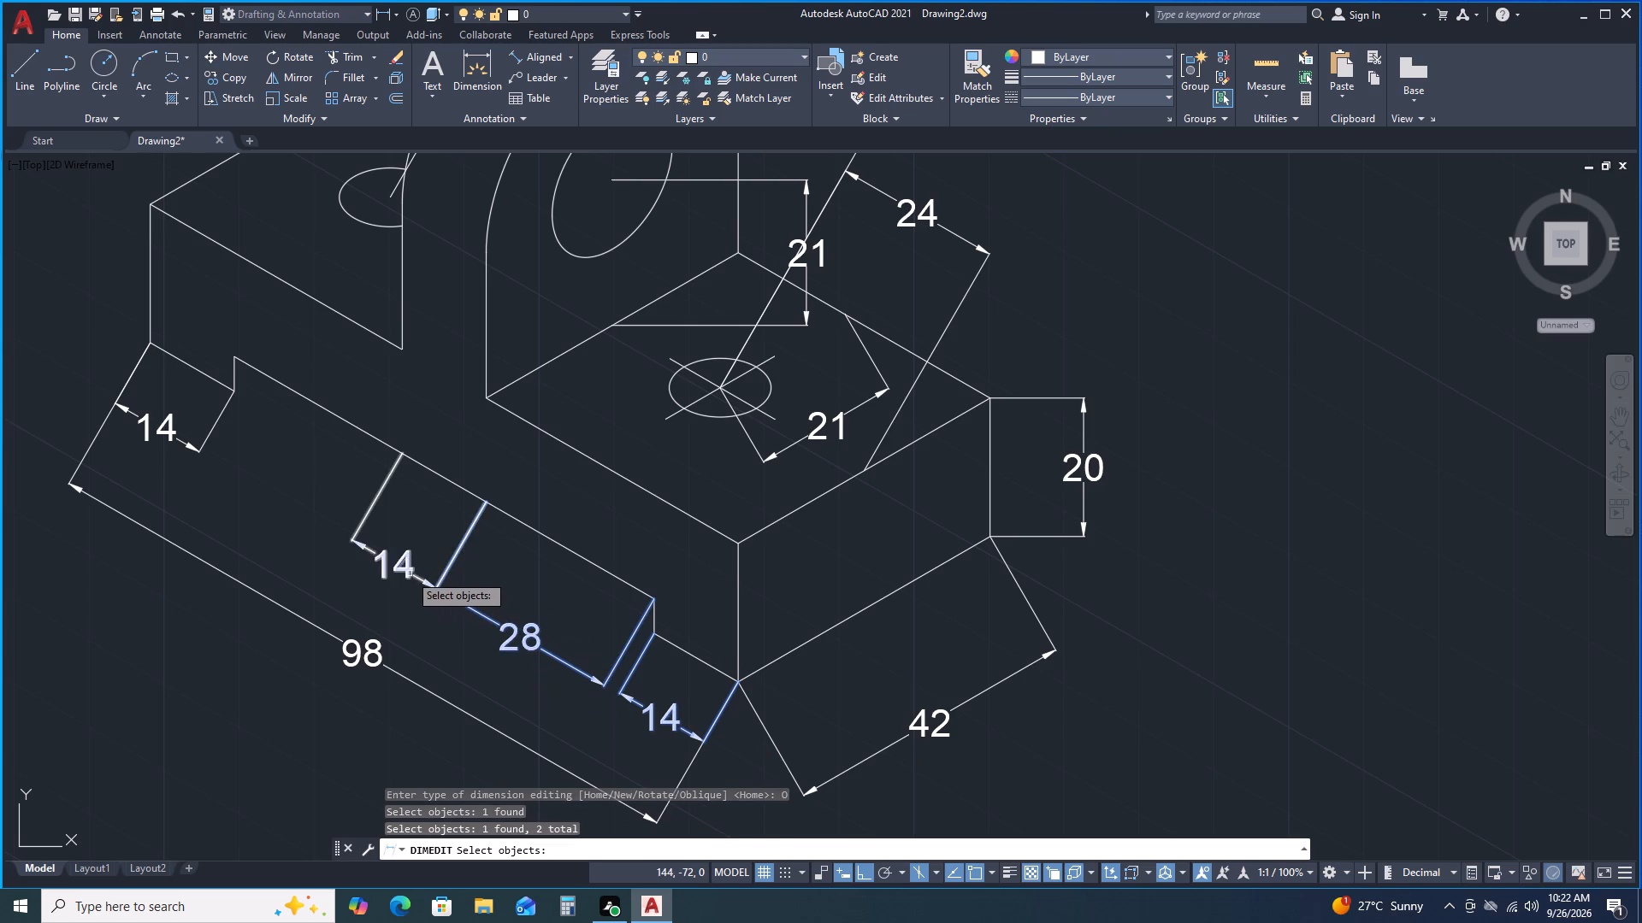
click(409, 573)
click(172, 432)
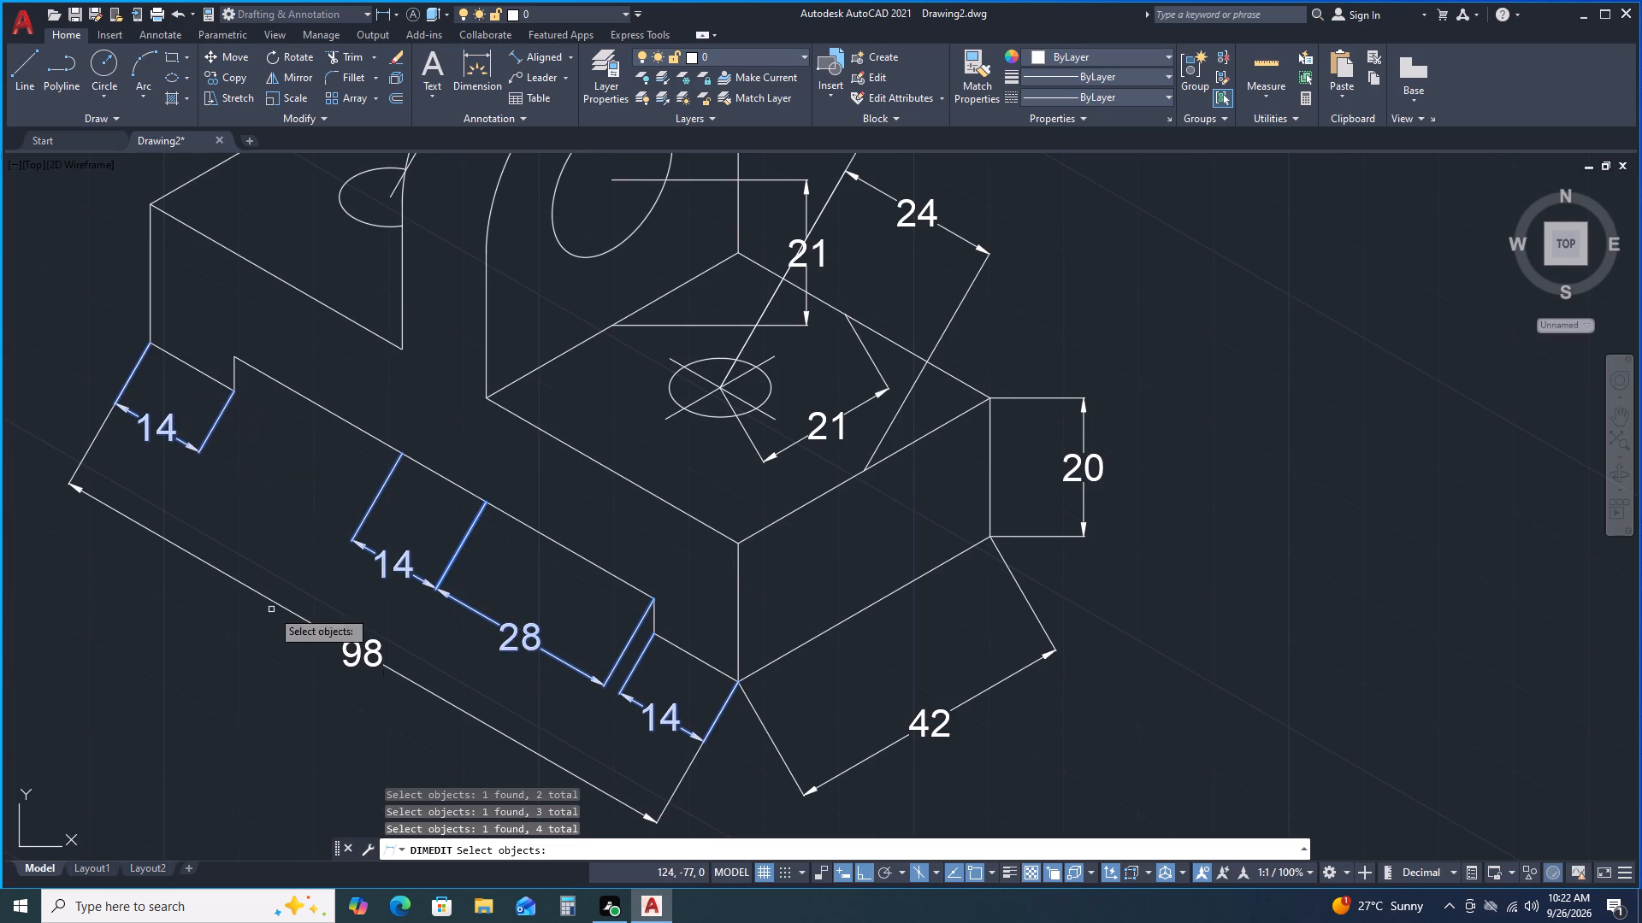
click(351, 656)
right_click(302, 496)
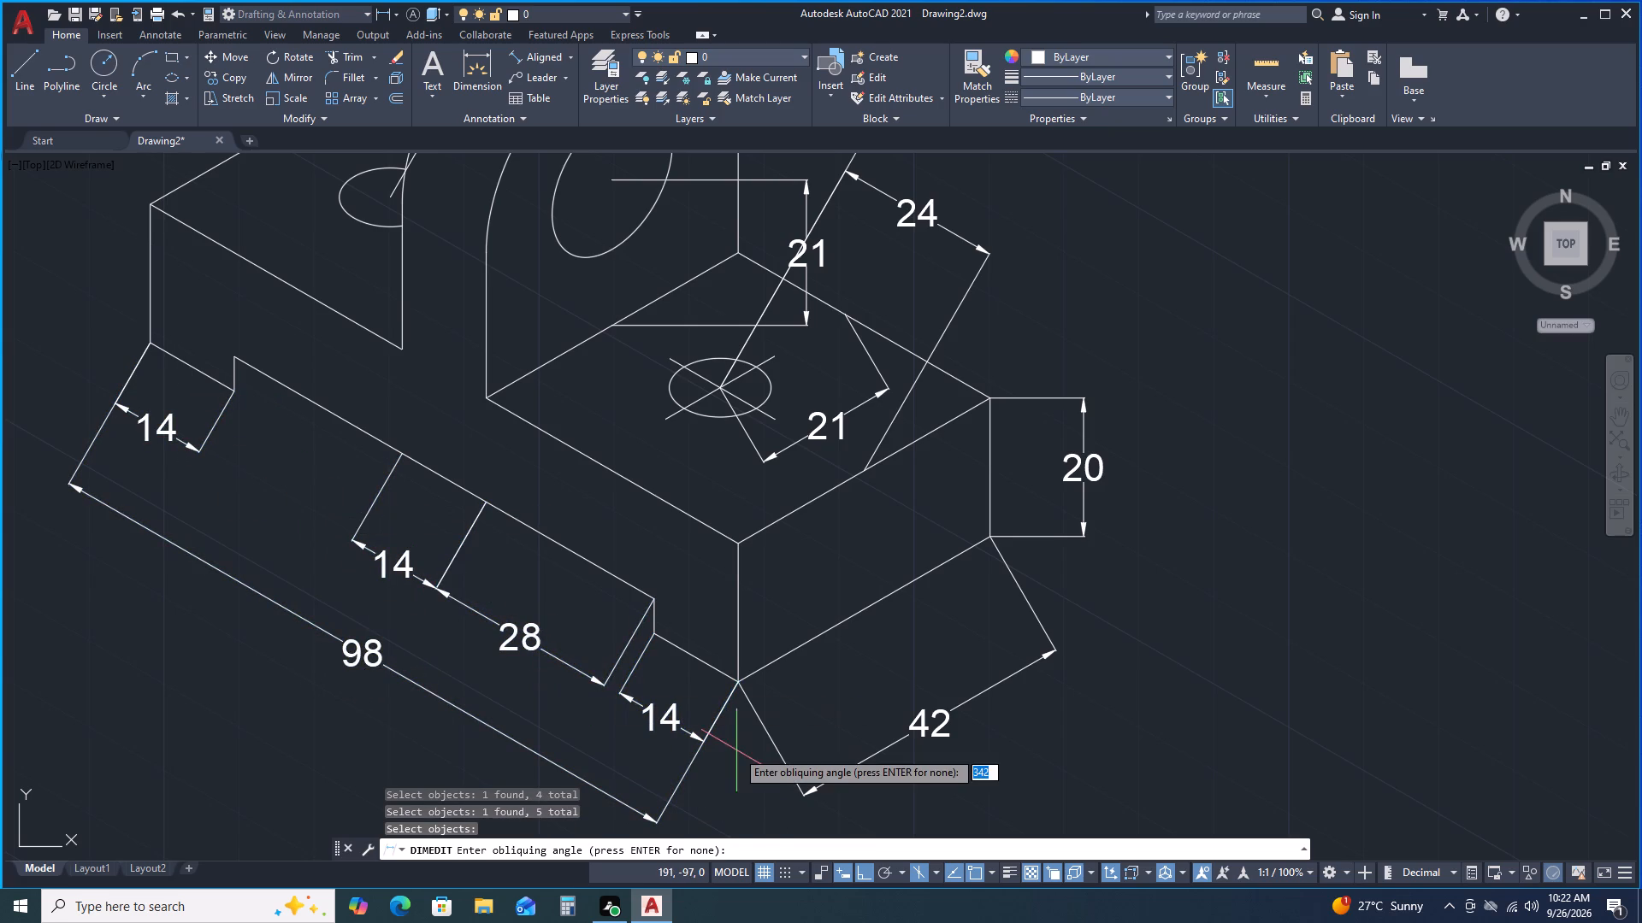
click(740, 685)
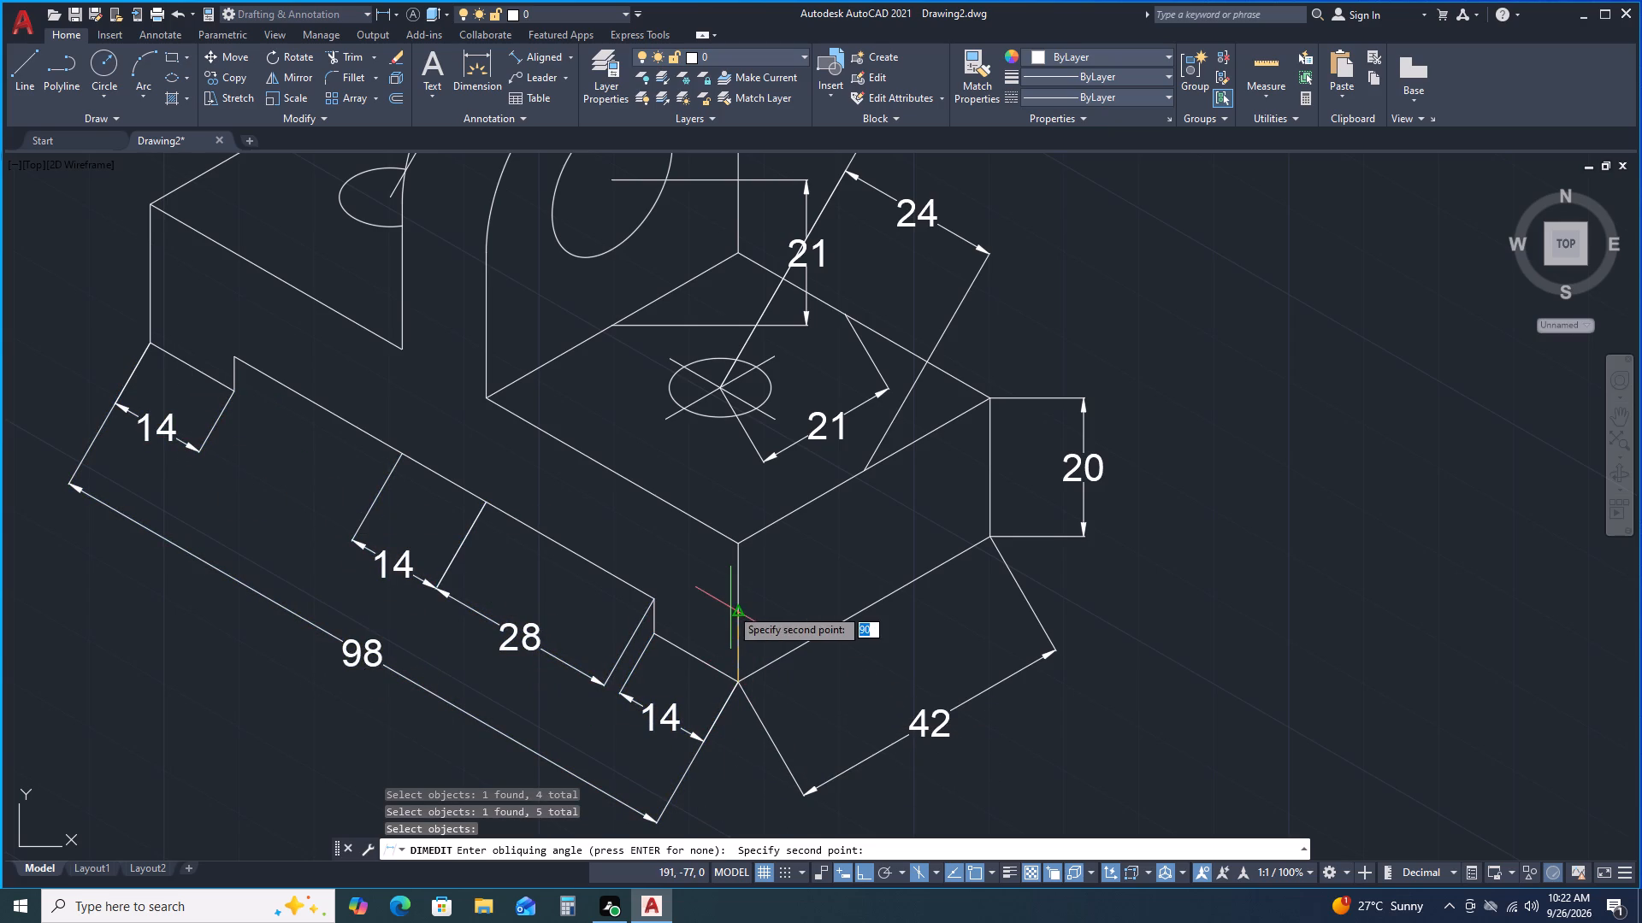
click(730, 608)
Oblique the 42 width dimension to the direction of the block's vertical front corner edge.
middle_drag(806, 578, 697, 525)
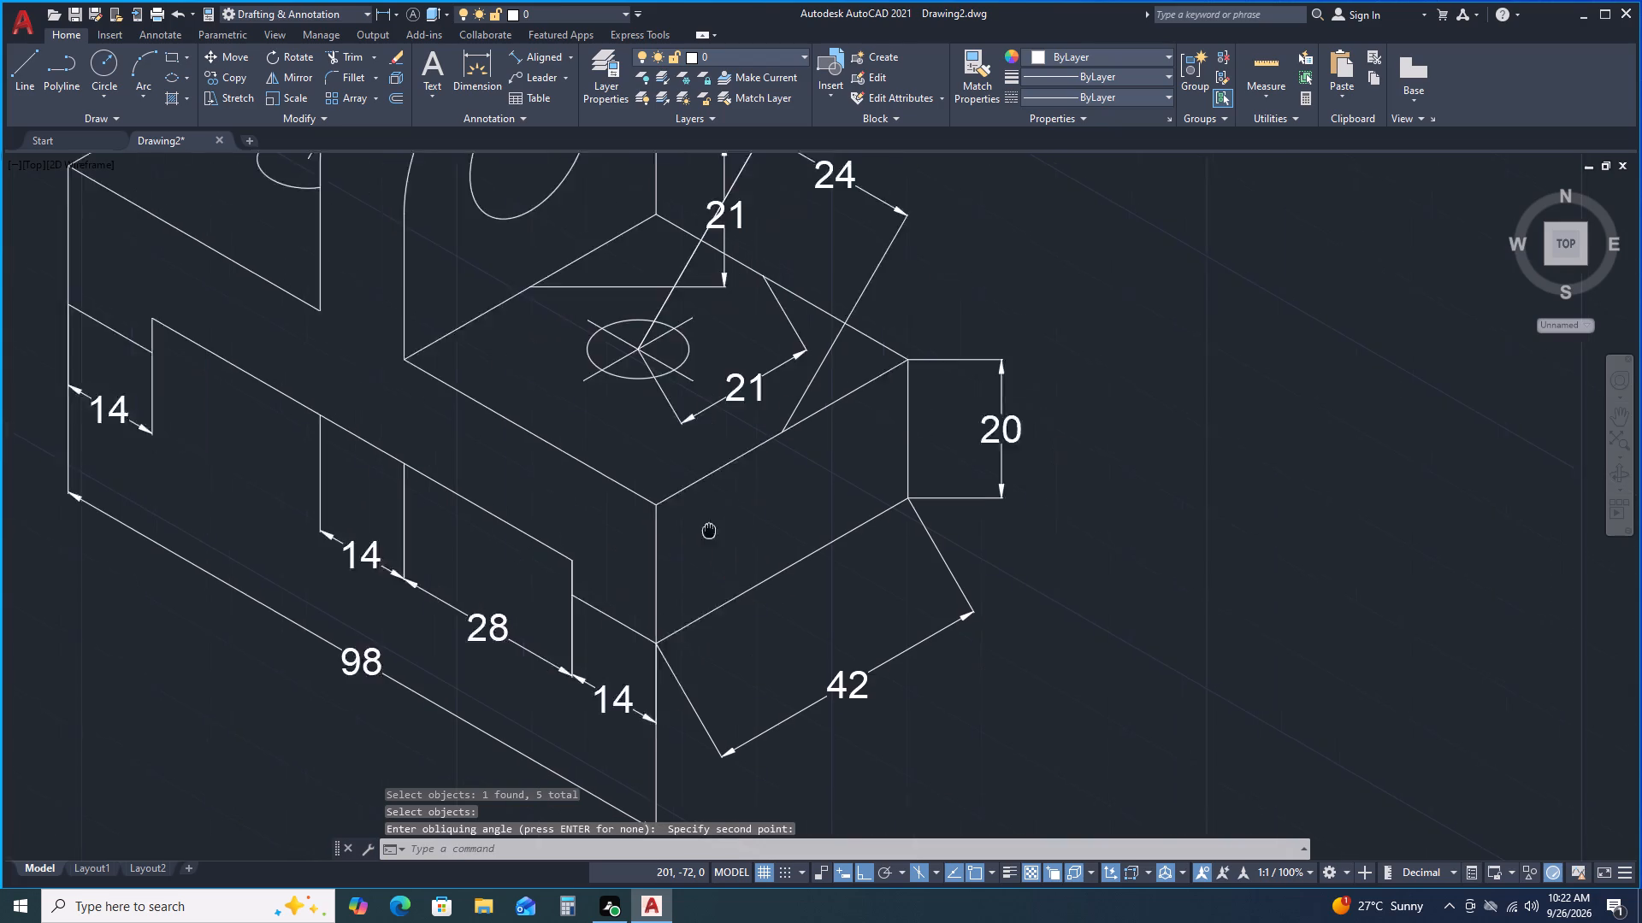
middle_drag(697, 525, 617, 481)
key(space)
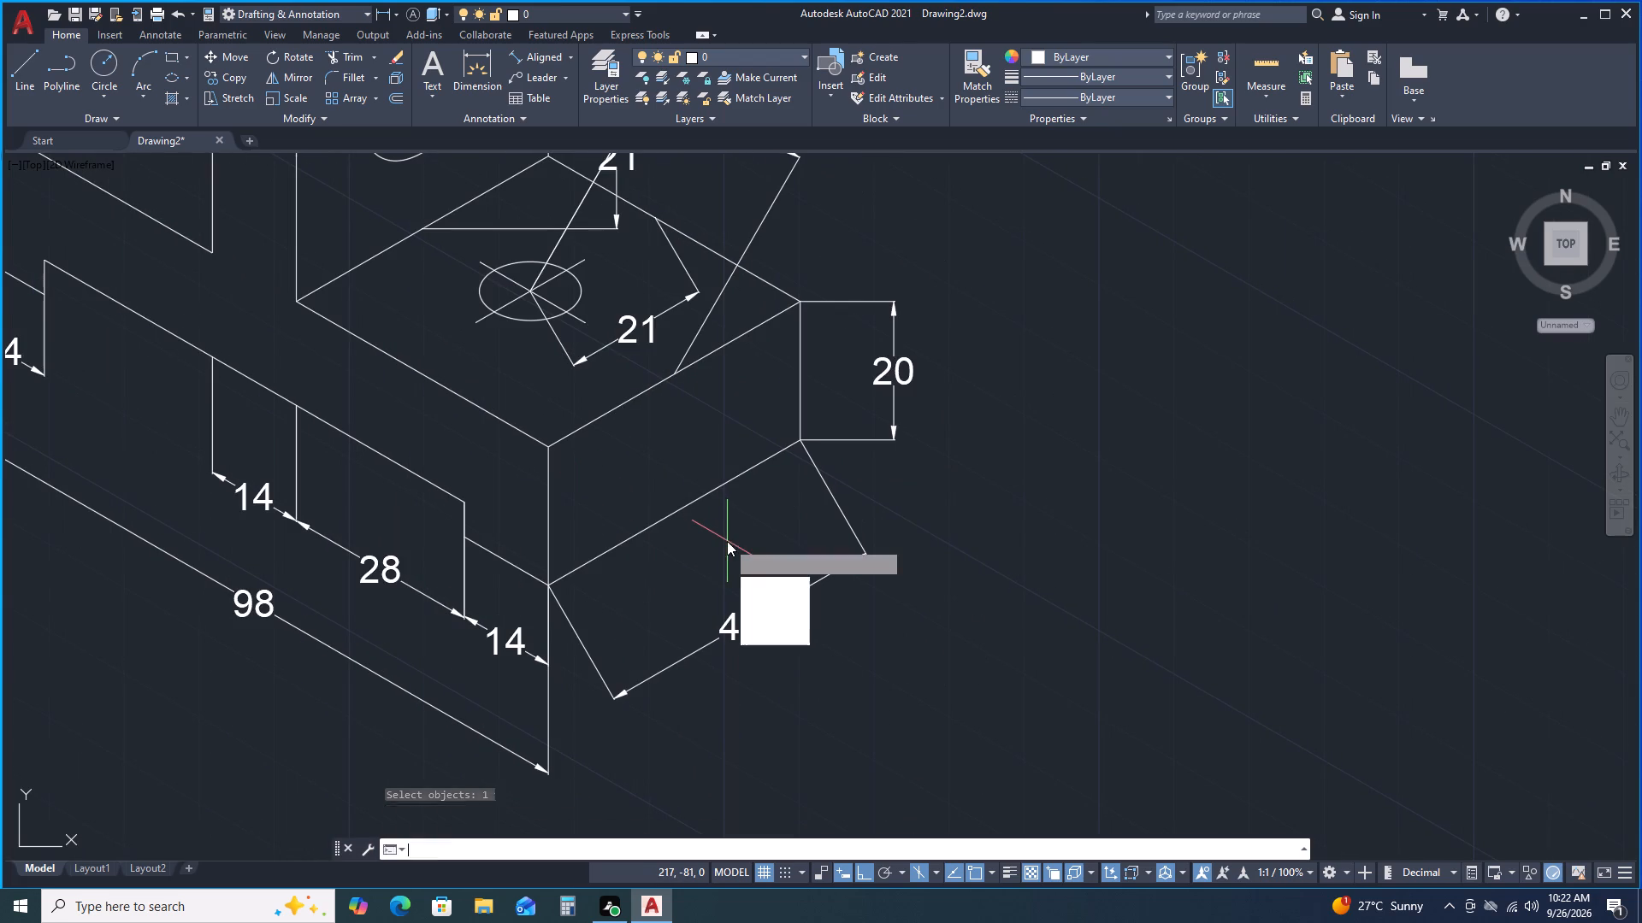
drag(786, 633, 727, 541)
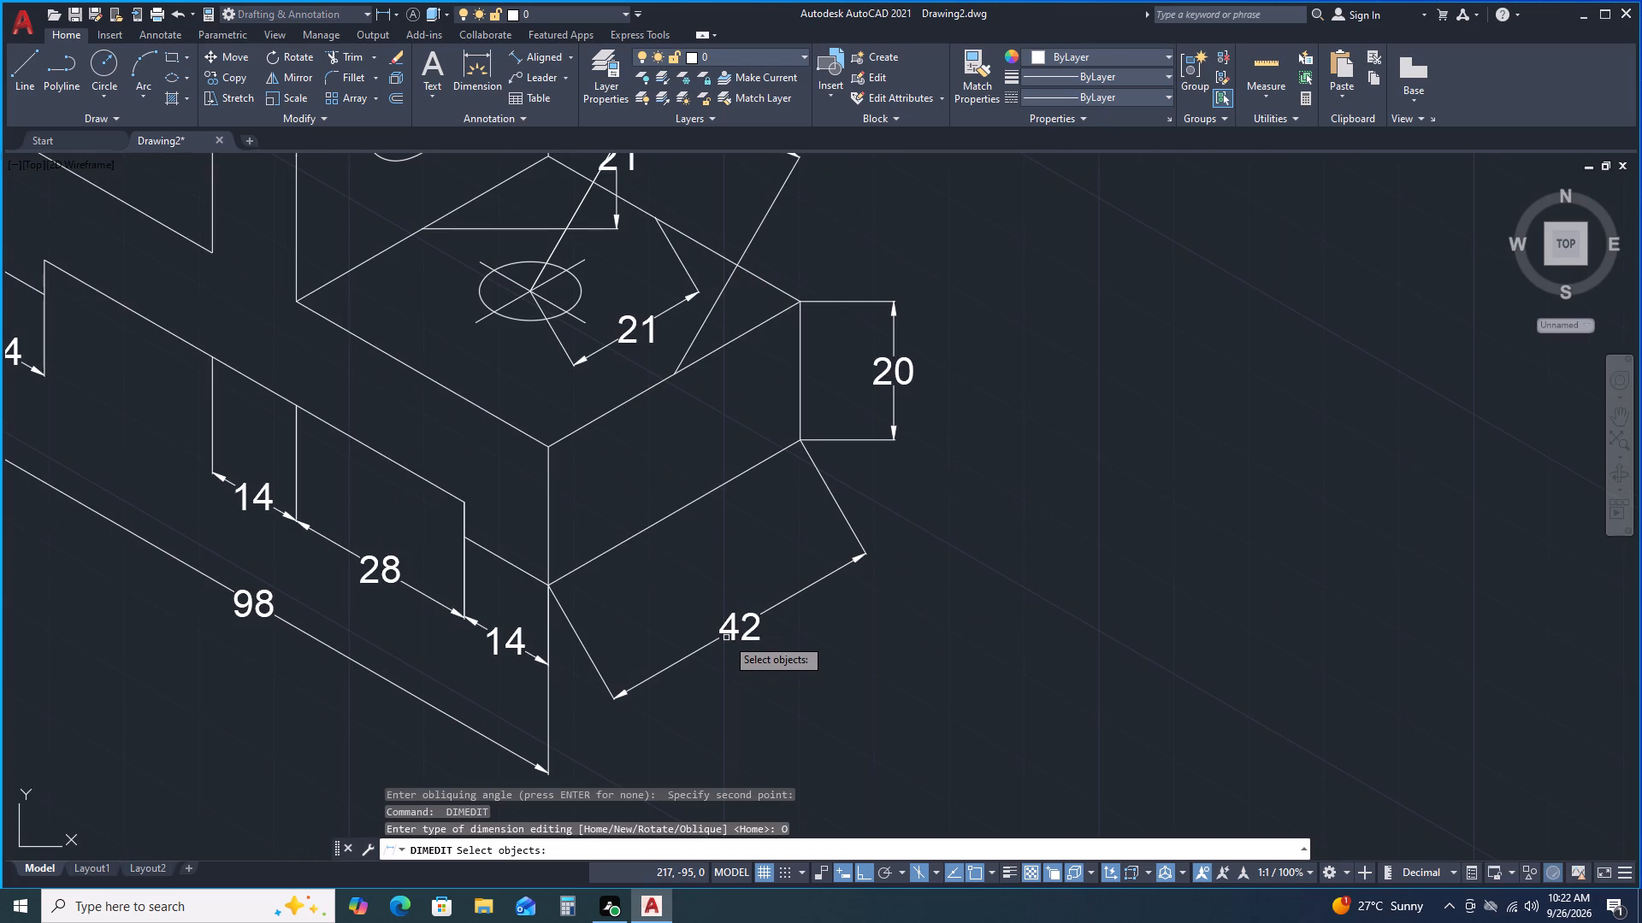
click(726, 632)
right_click(698, 616)
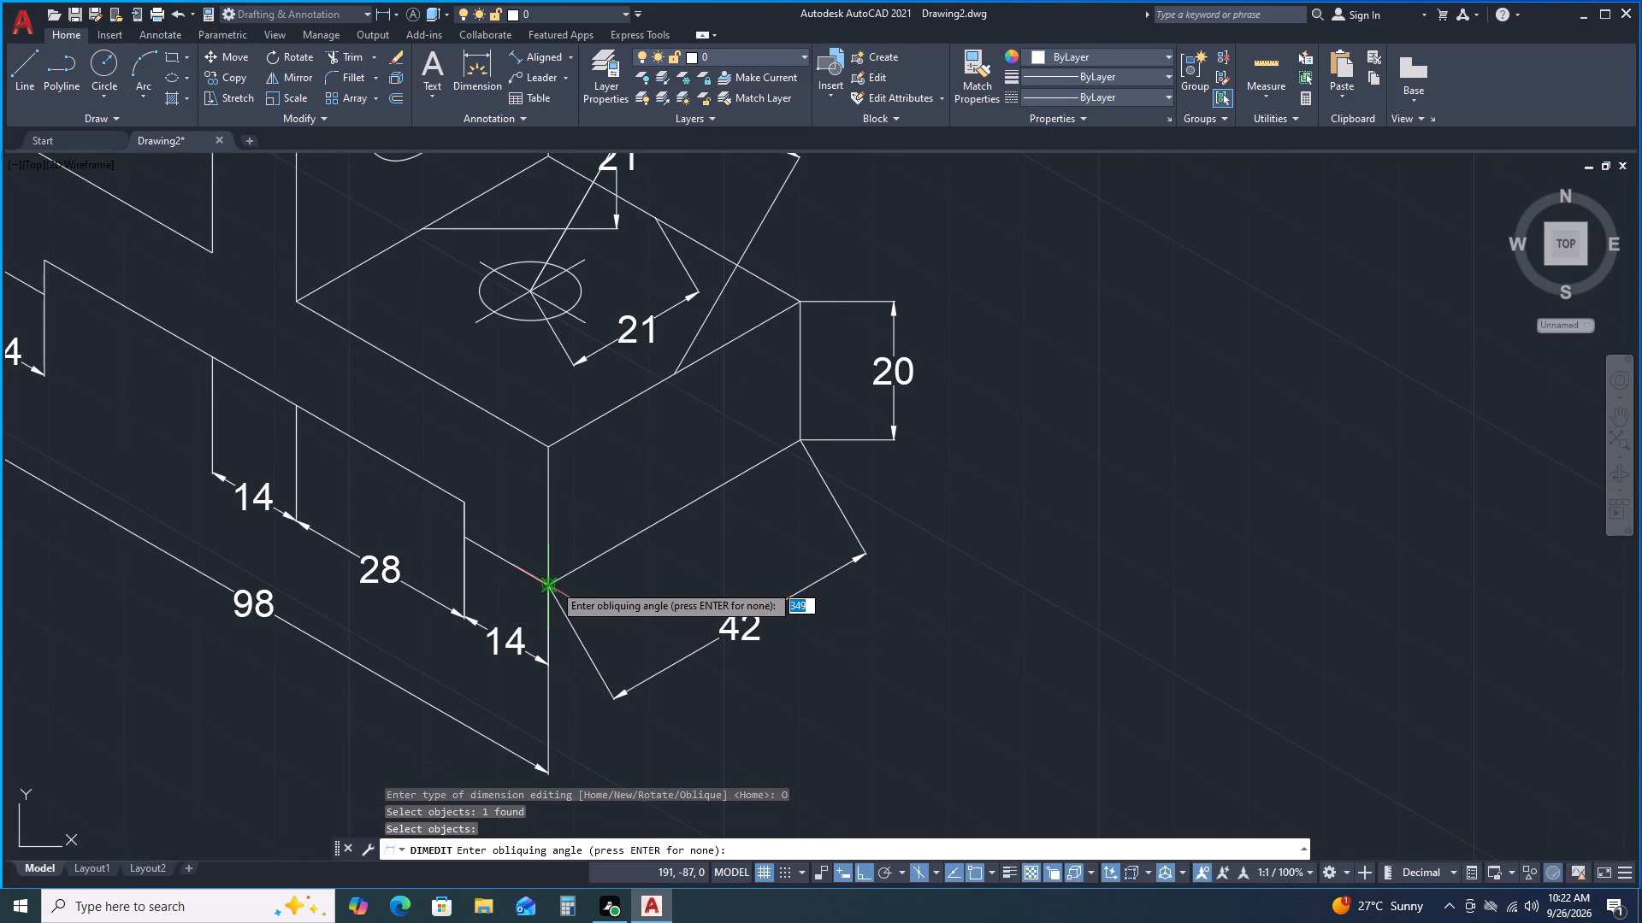
click(553, 584)
click(545, 505)
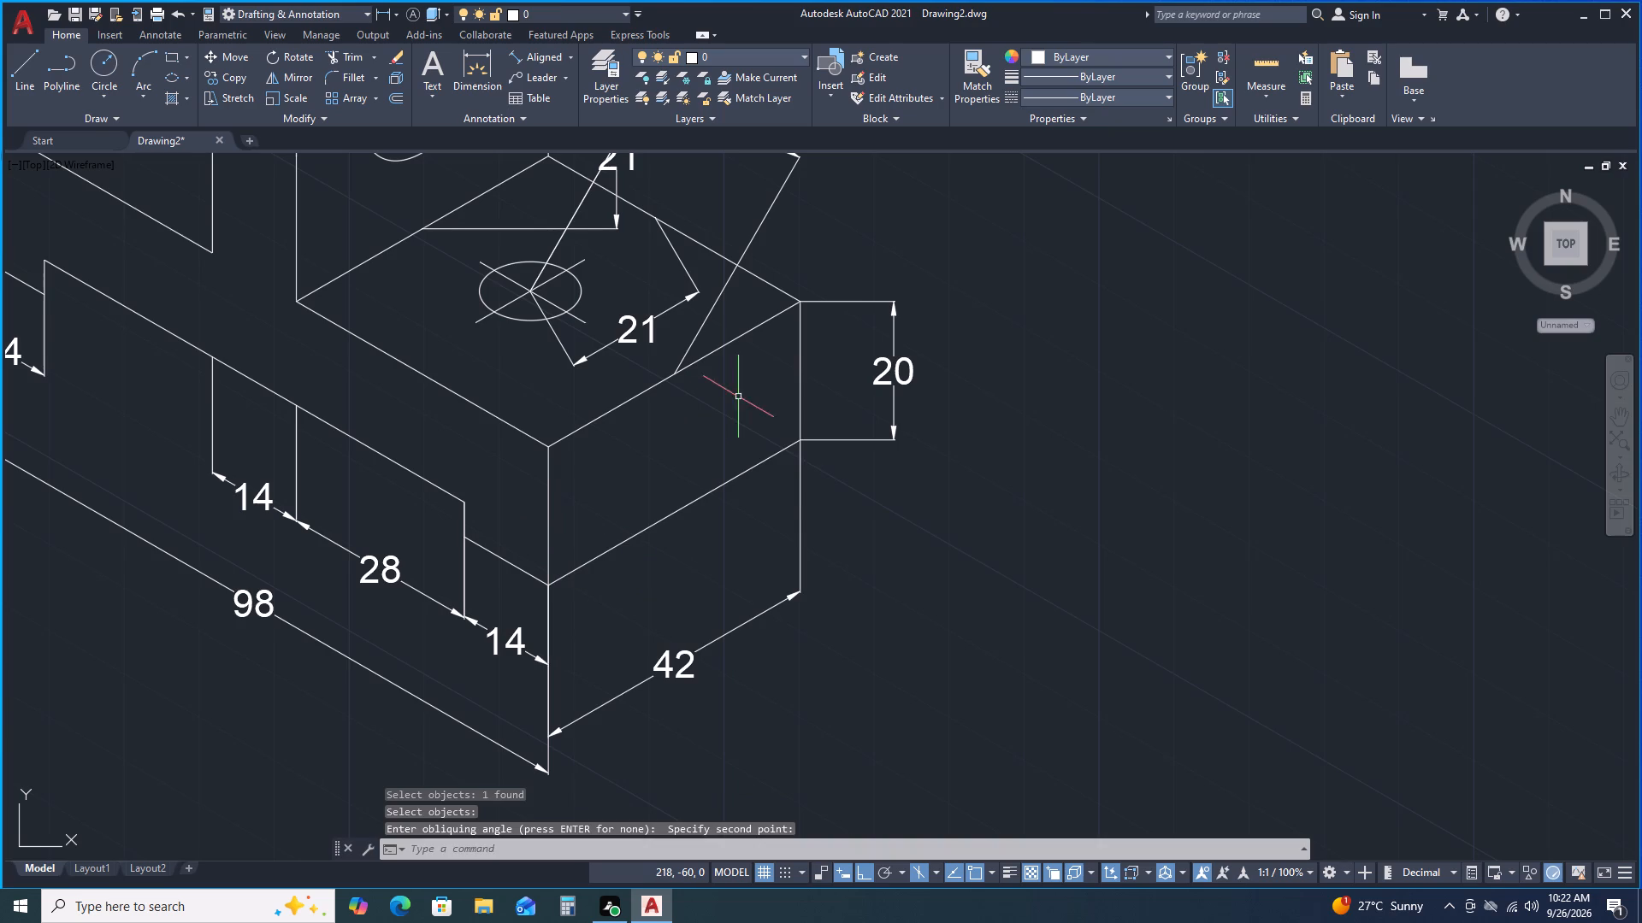
Oblique the 20, 24, 55 and the lug's vertical 21 dimensions to the direction of the edge where the lug meets the top face.
key(space)
click(800, 490)
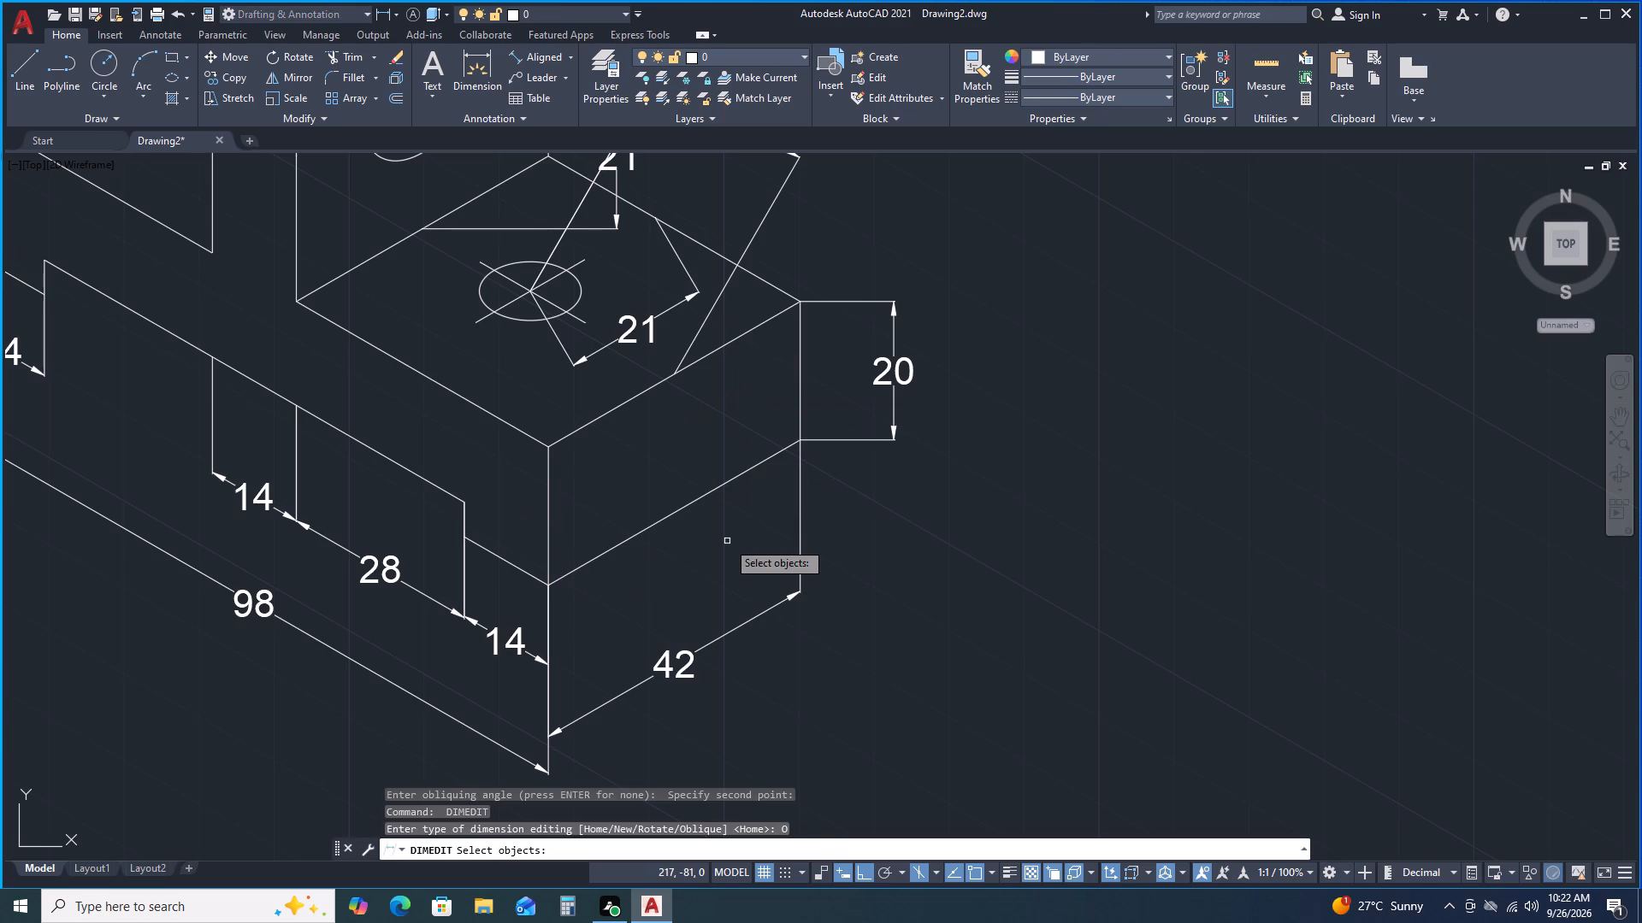
middle_drag(819, 403, 843, 583)
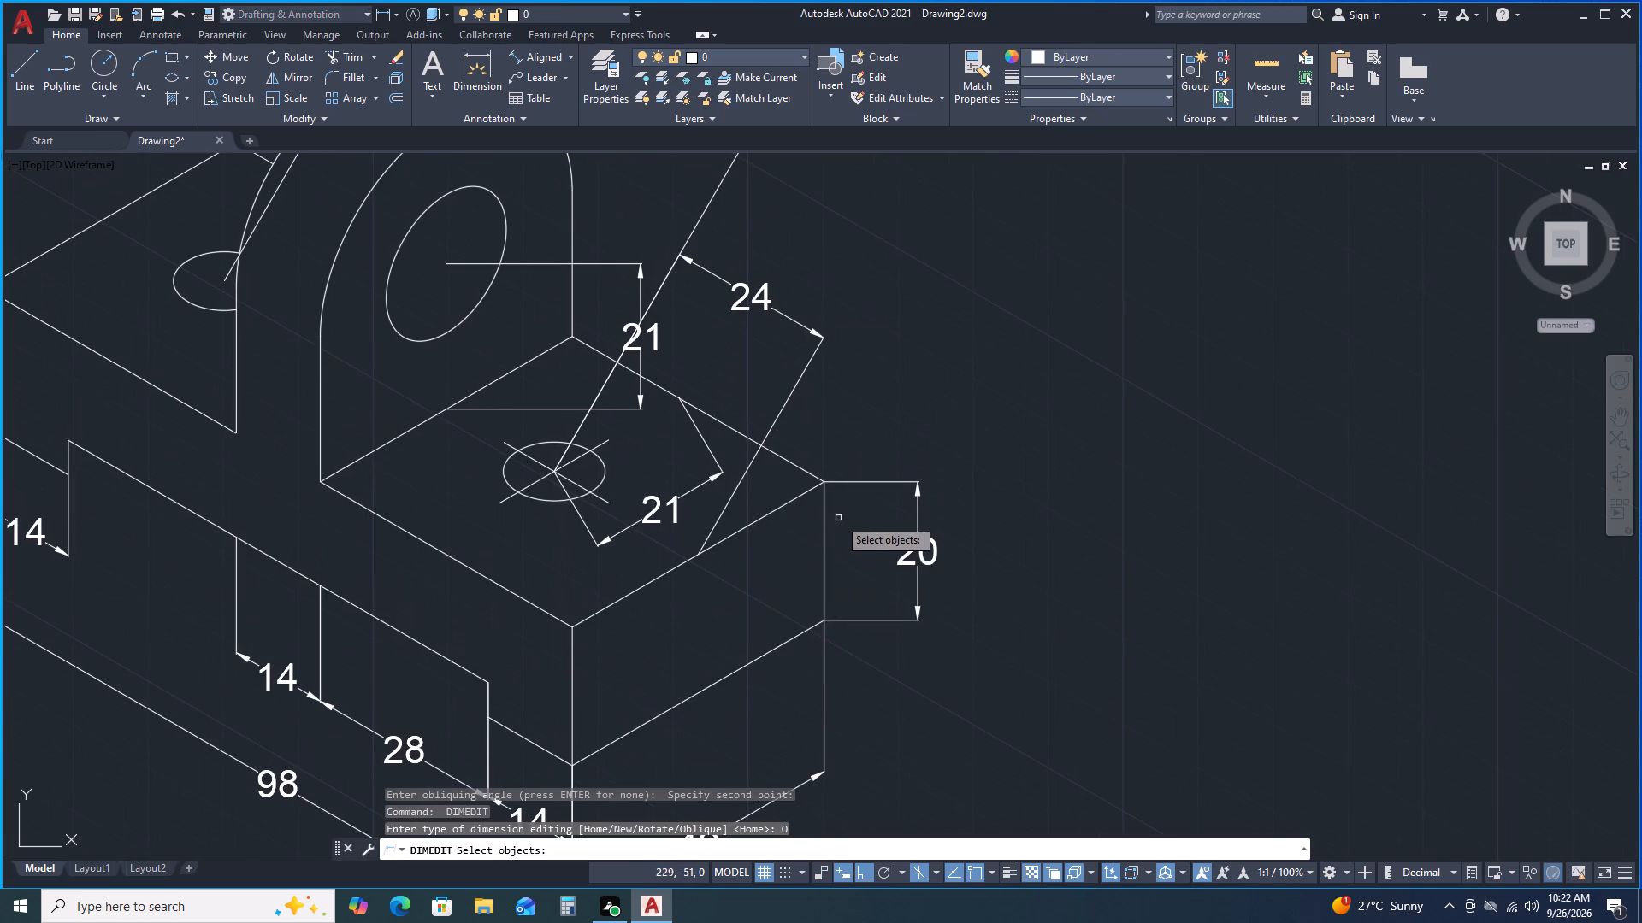
click(911, 549)
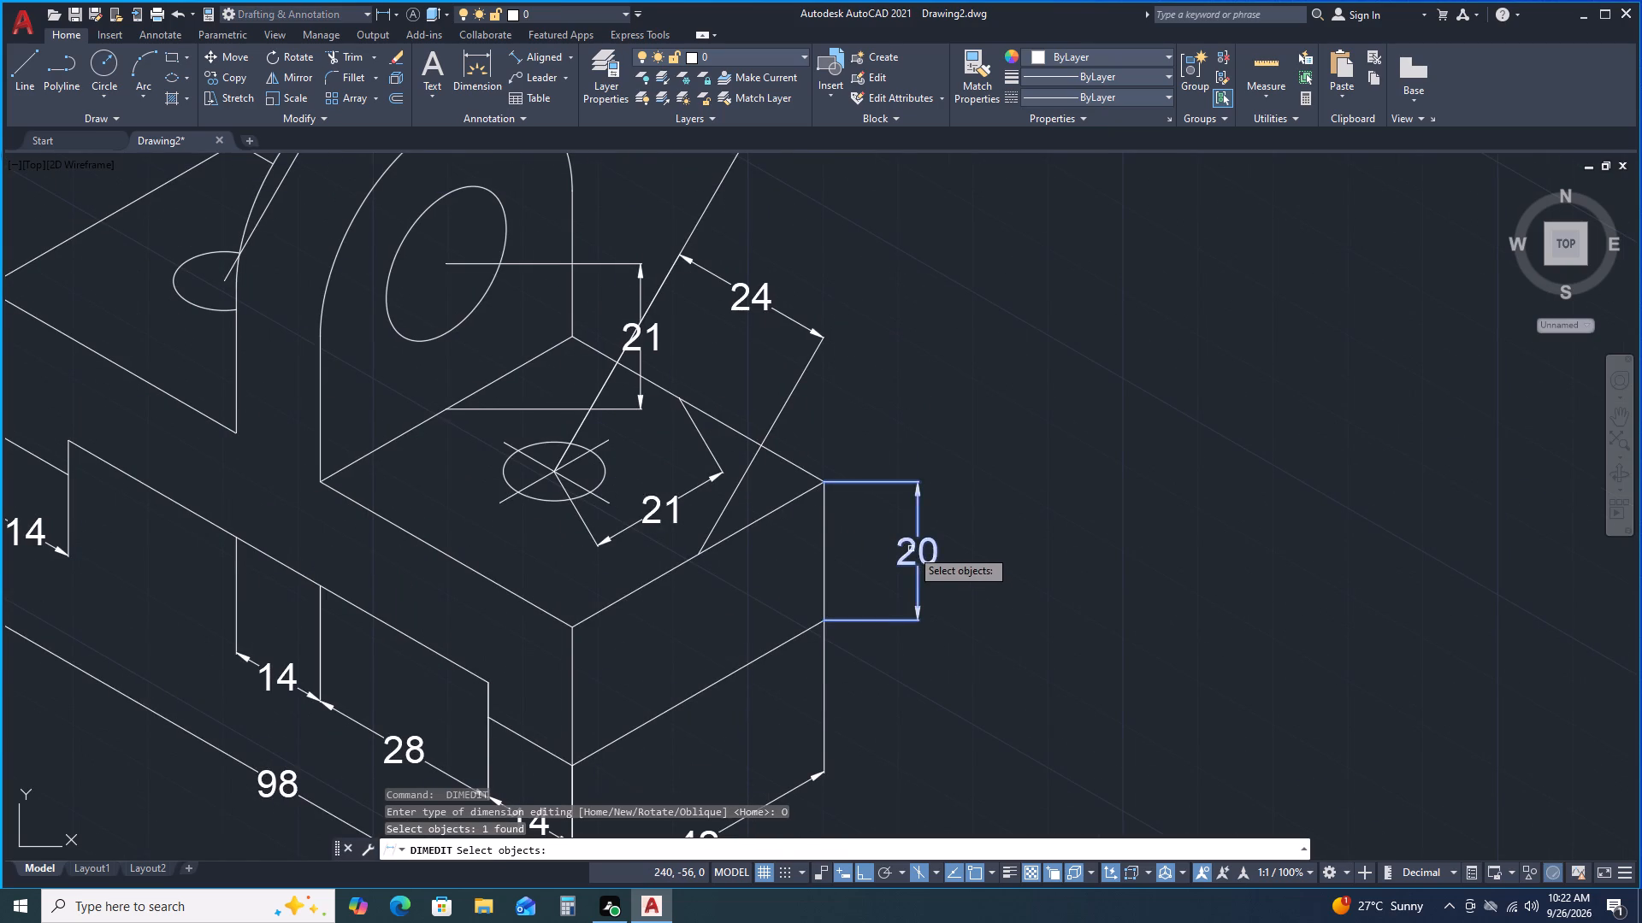
click(766, 304)
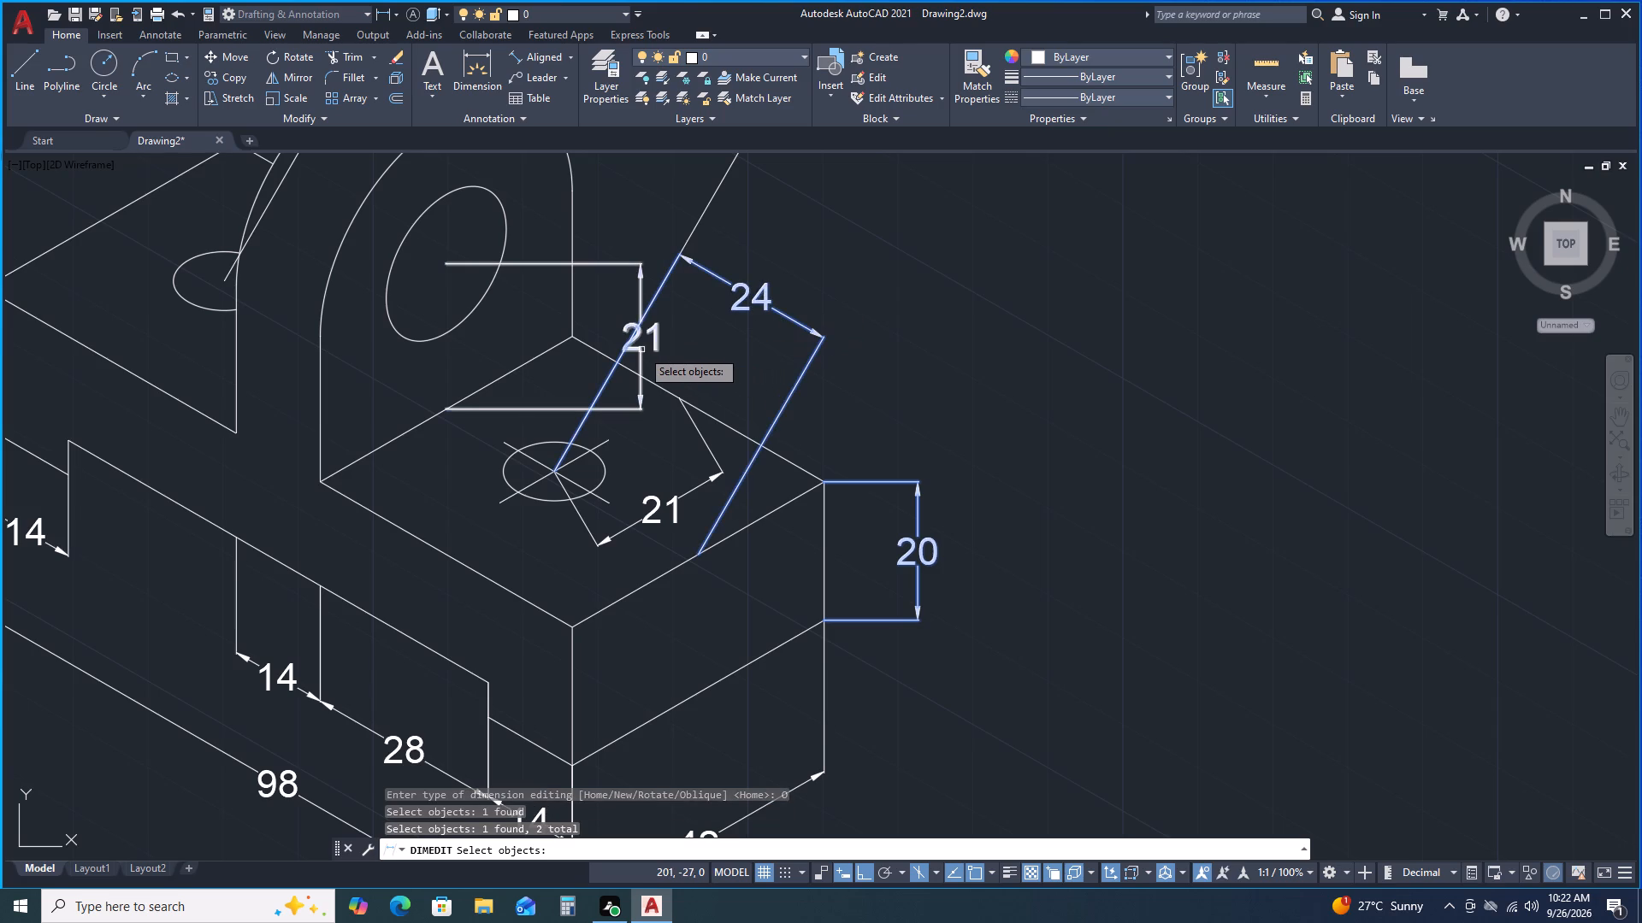
click(641, 350)
middle_drag(663, 374, 675, 608)
scroll(661, 482, down, 1)
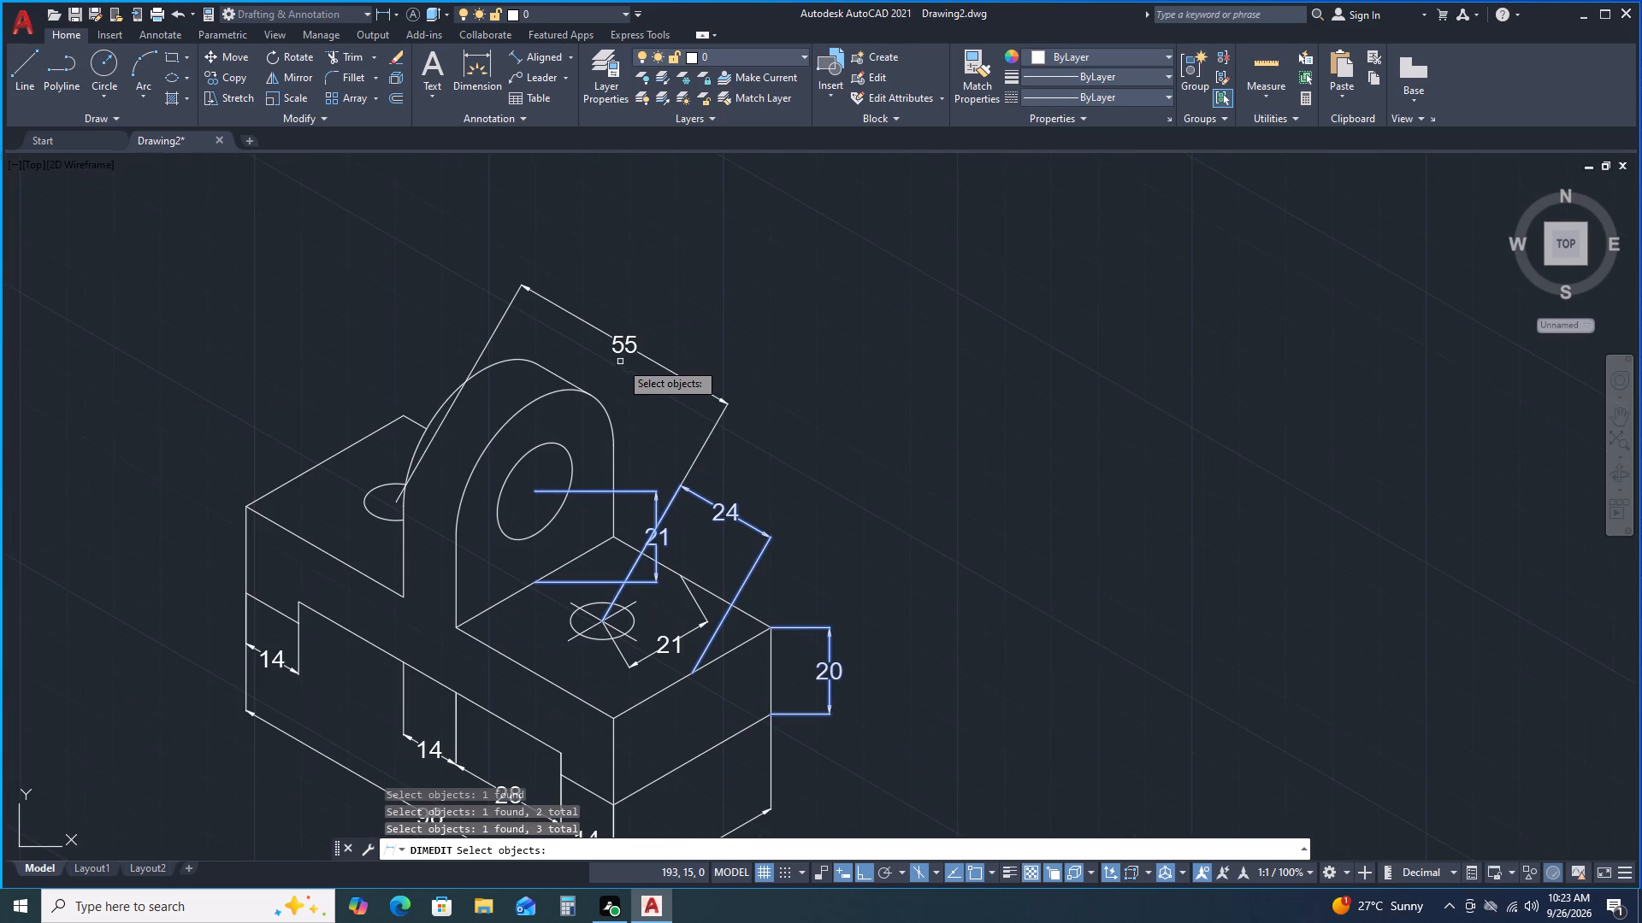
click(620, 347)
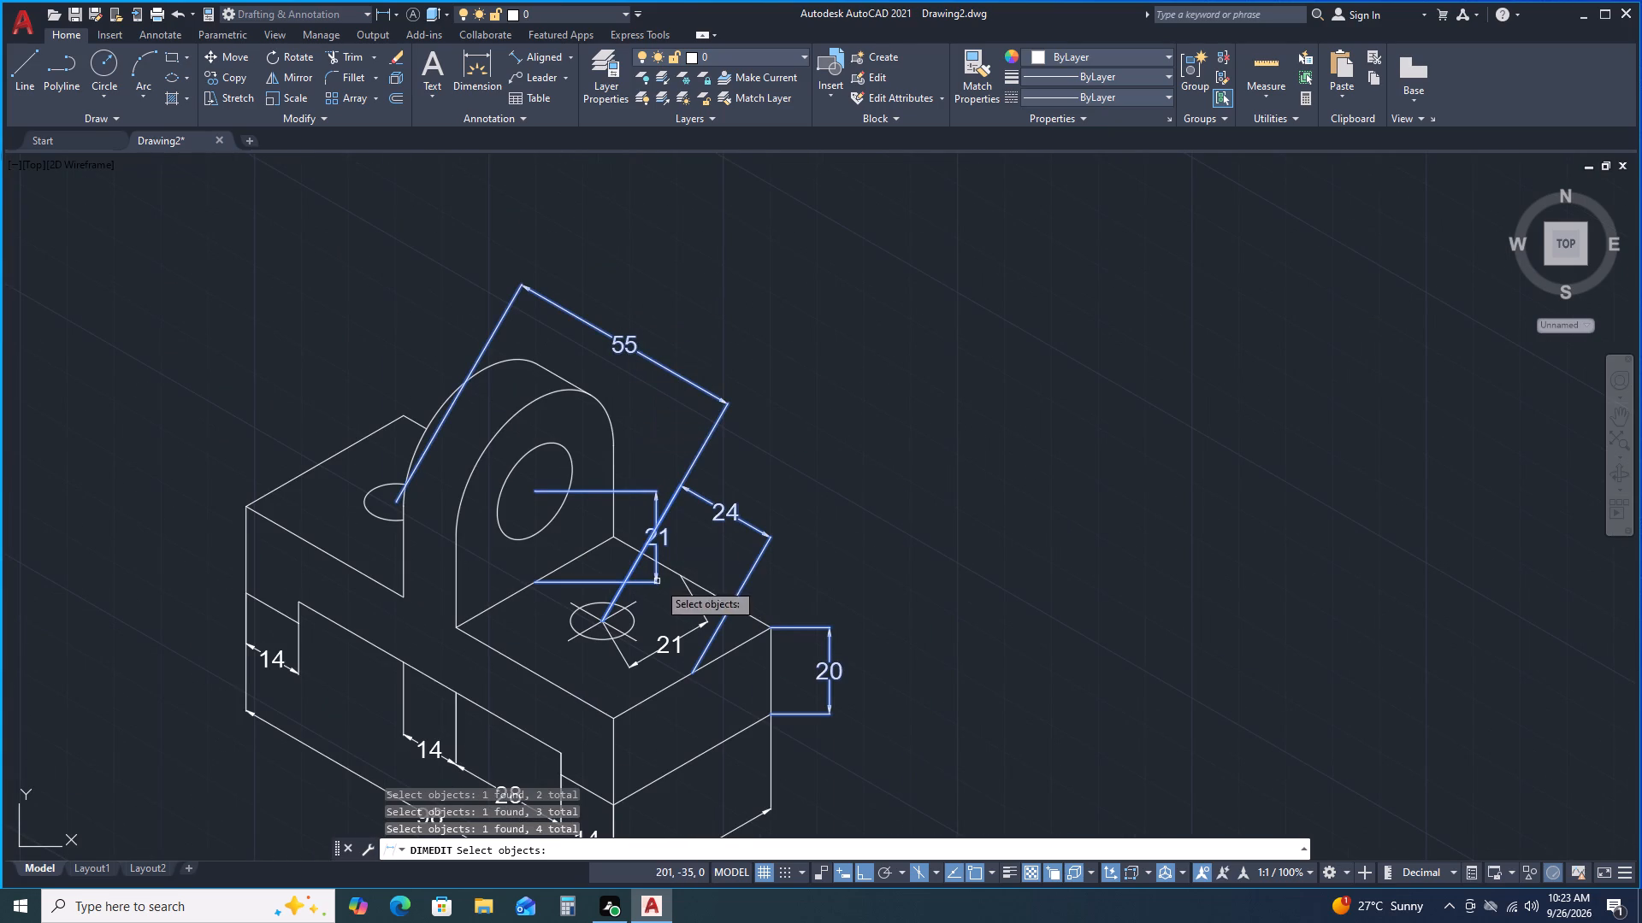
right_click(623, 516)
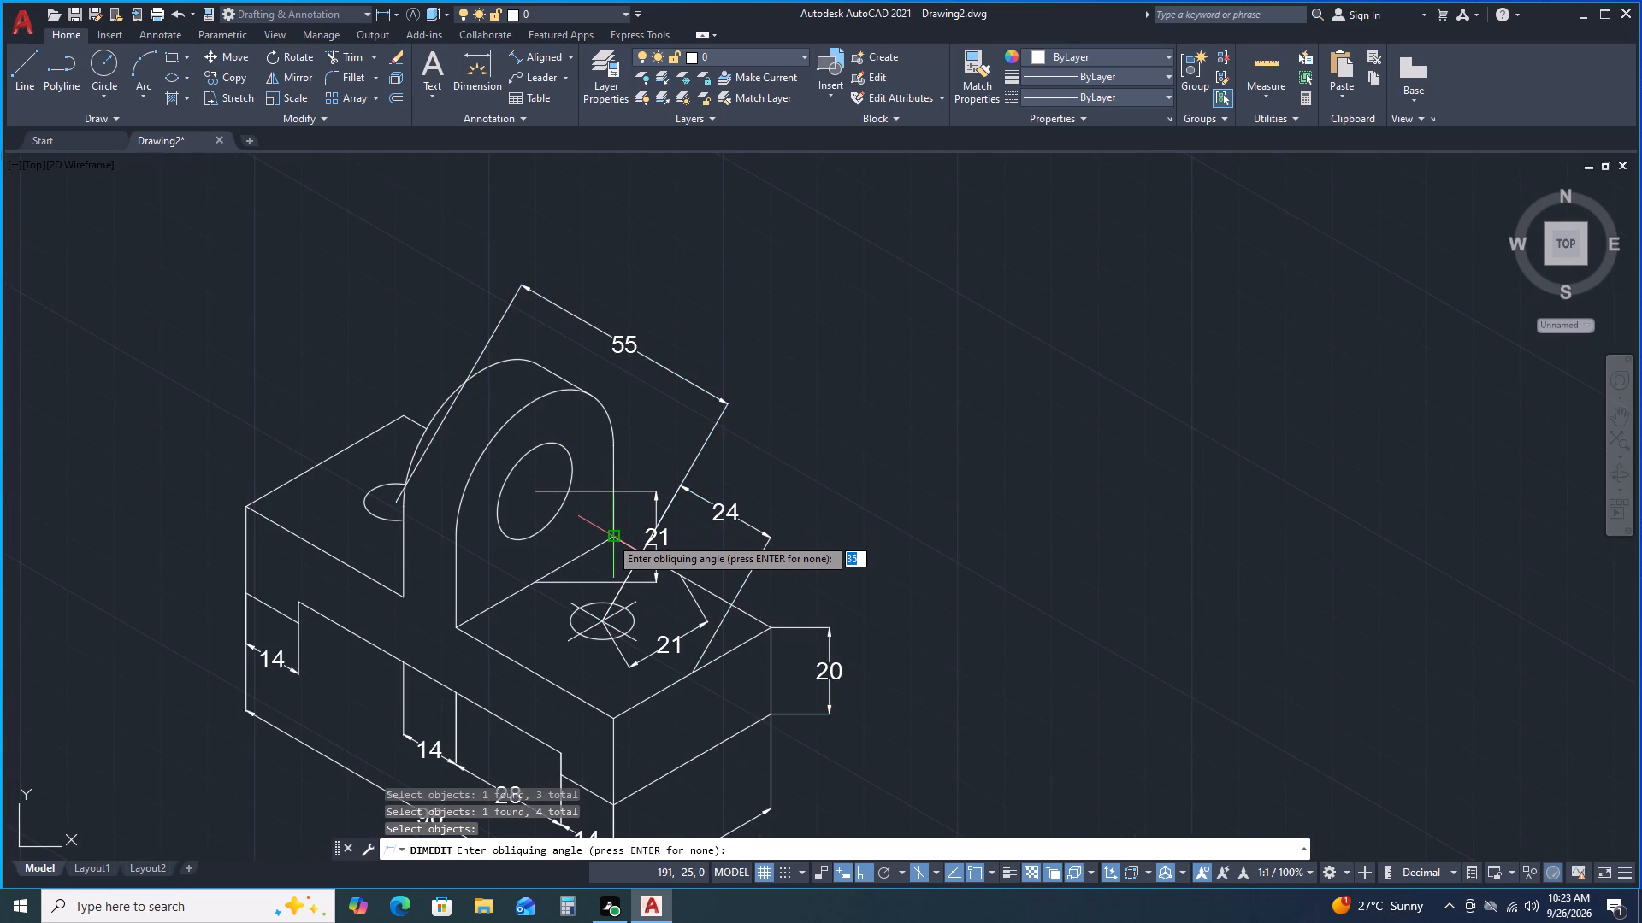
click(610, 537)
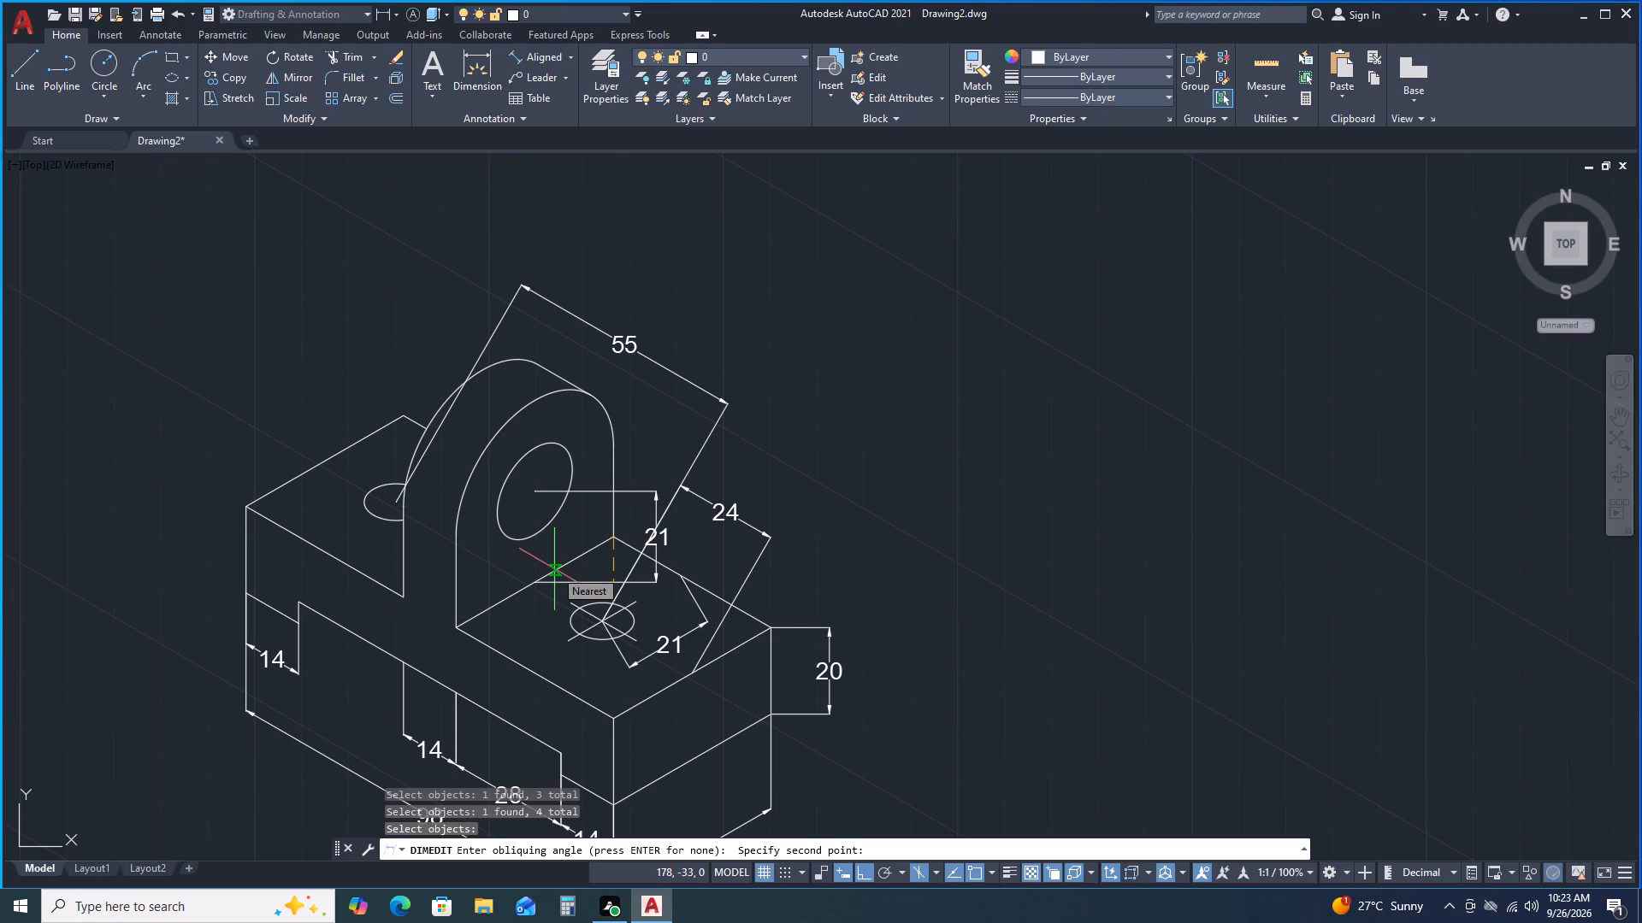
click(554, 569)
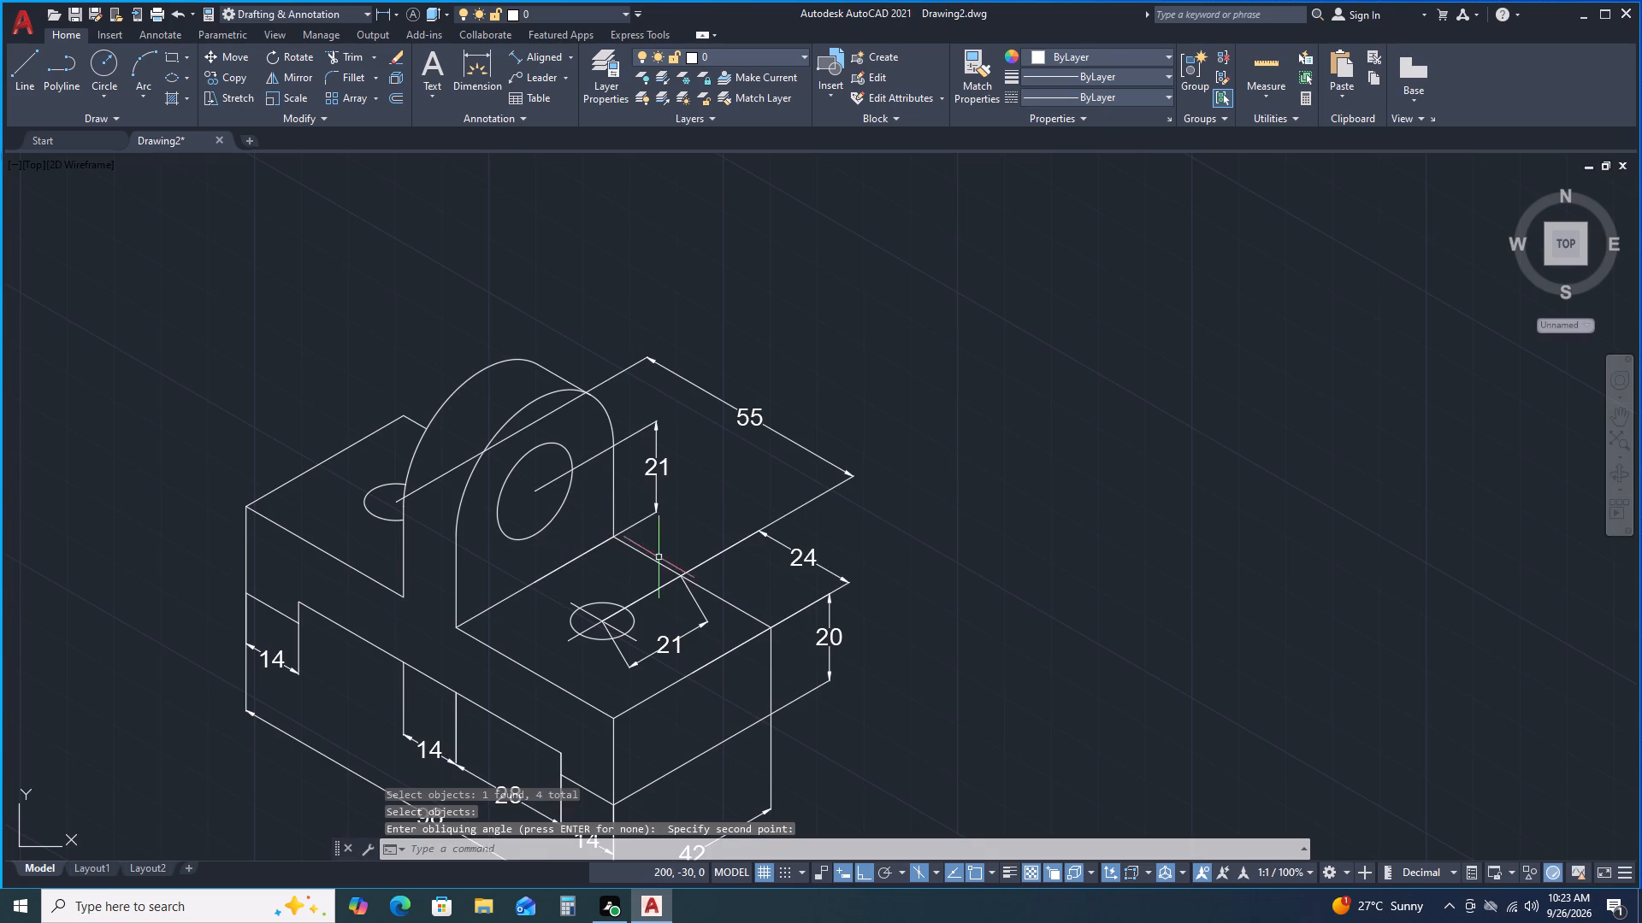
Oblique the 21 dimension on the top face to the direction of the top face's front long edge.
middle_drag(721, 547, 684, 365)
key(space)
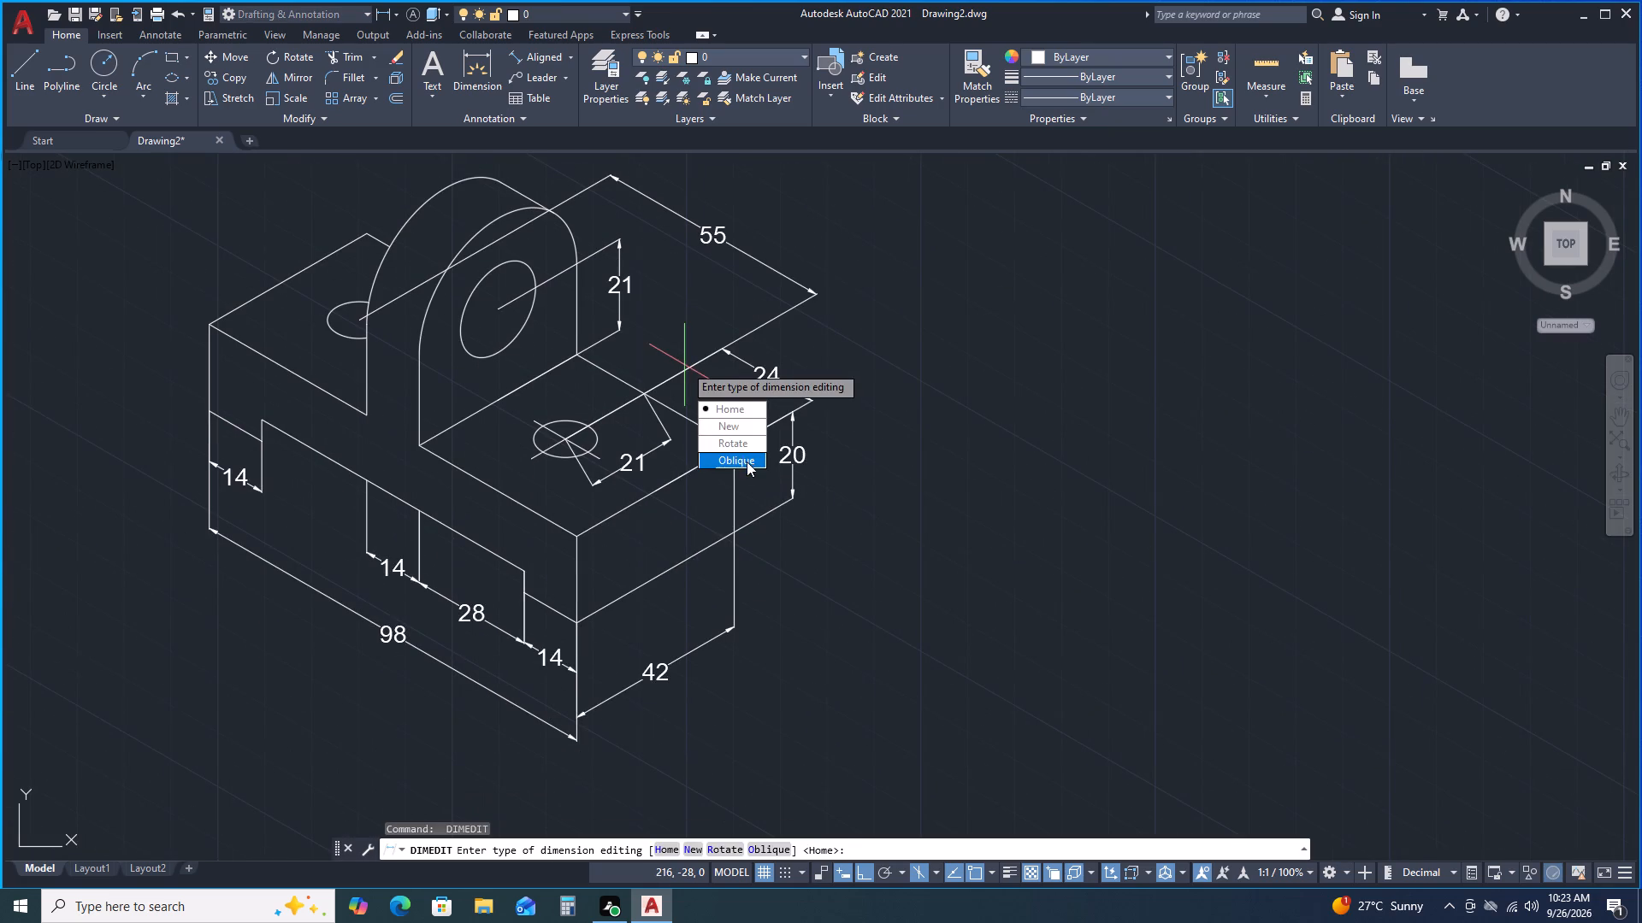
click(747, 461)
click(635, 457)
right_click(700, 434)
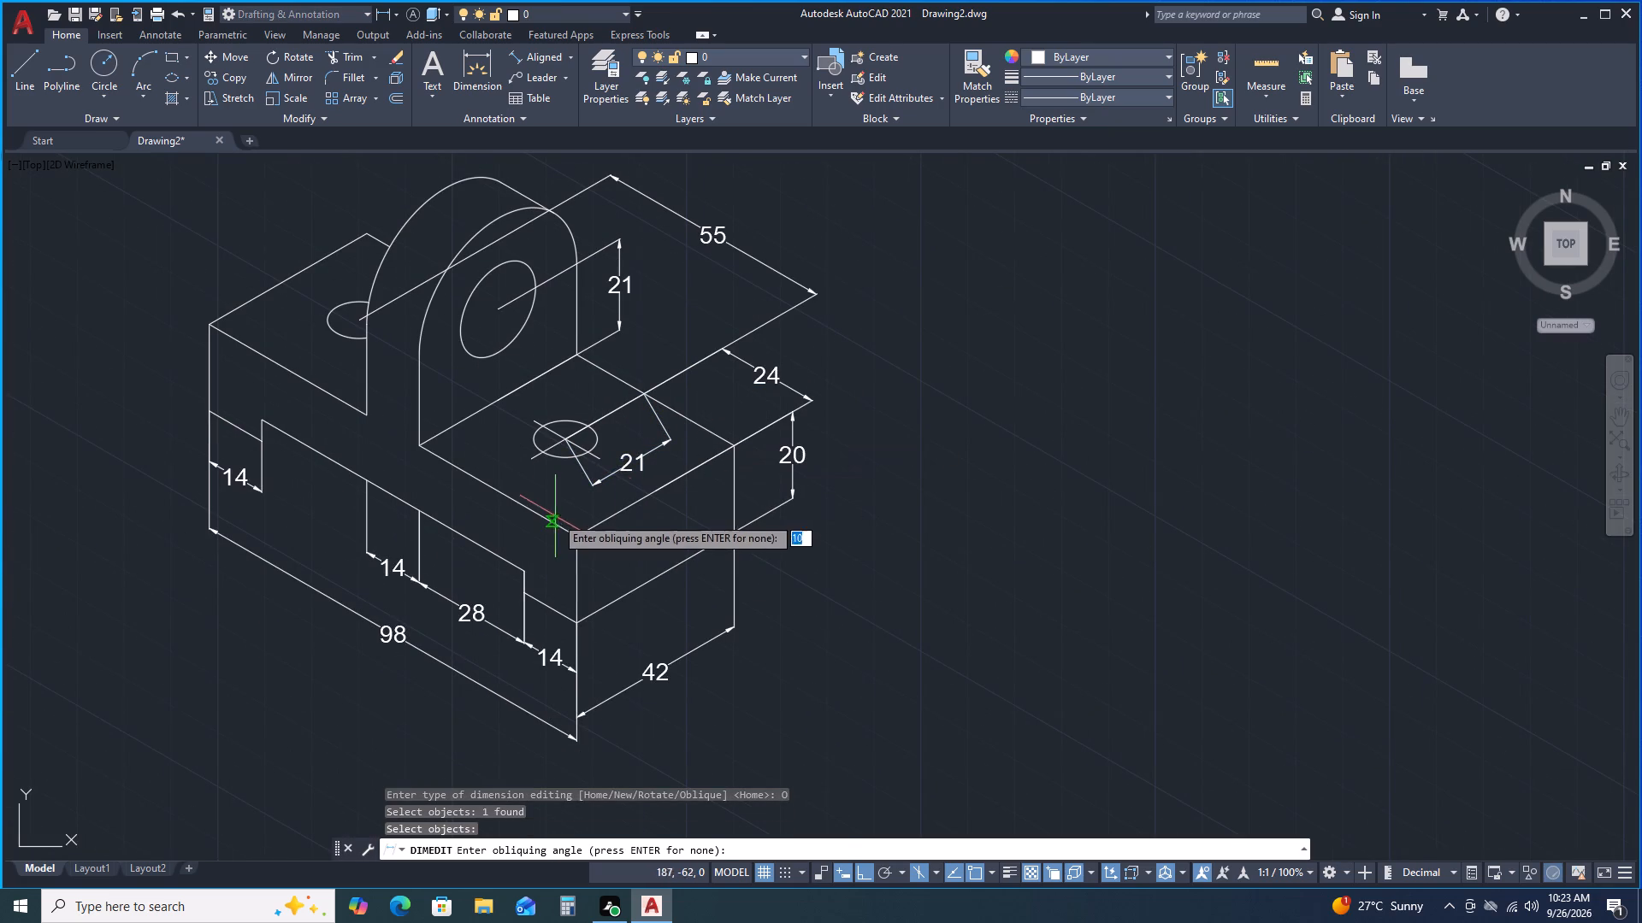
click(577, 538)
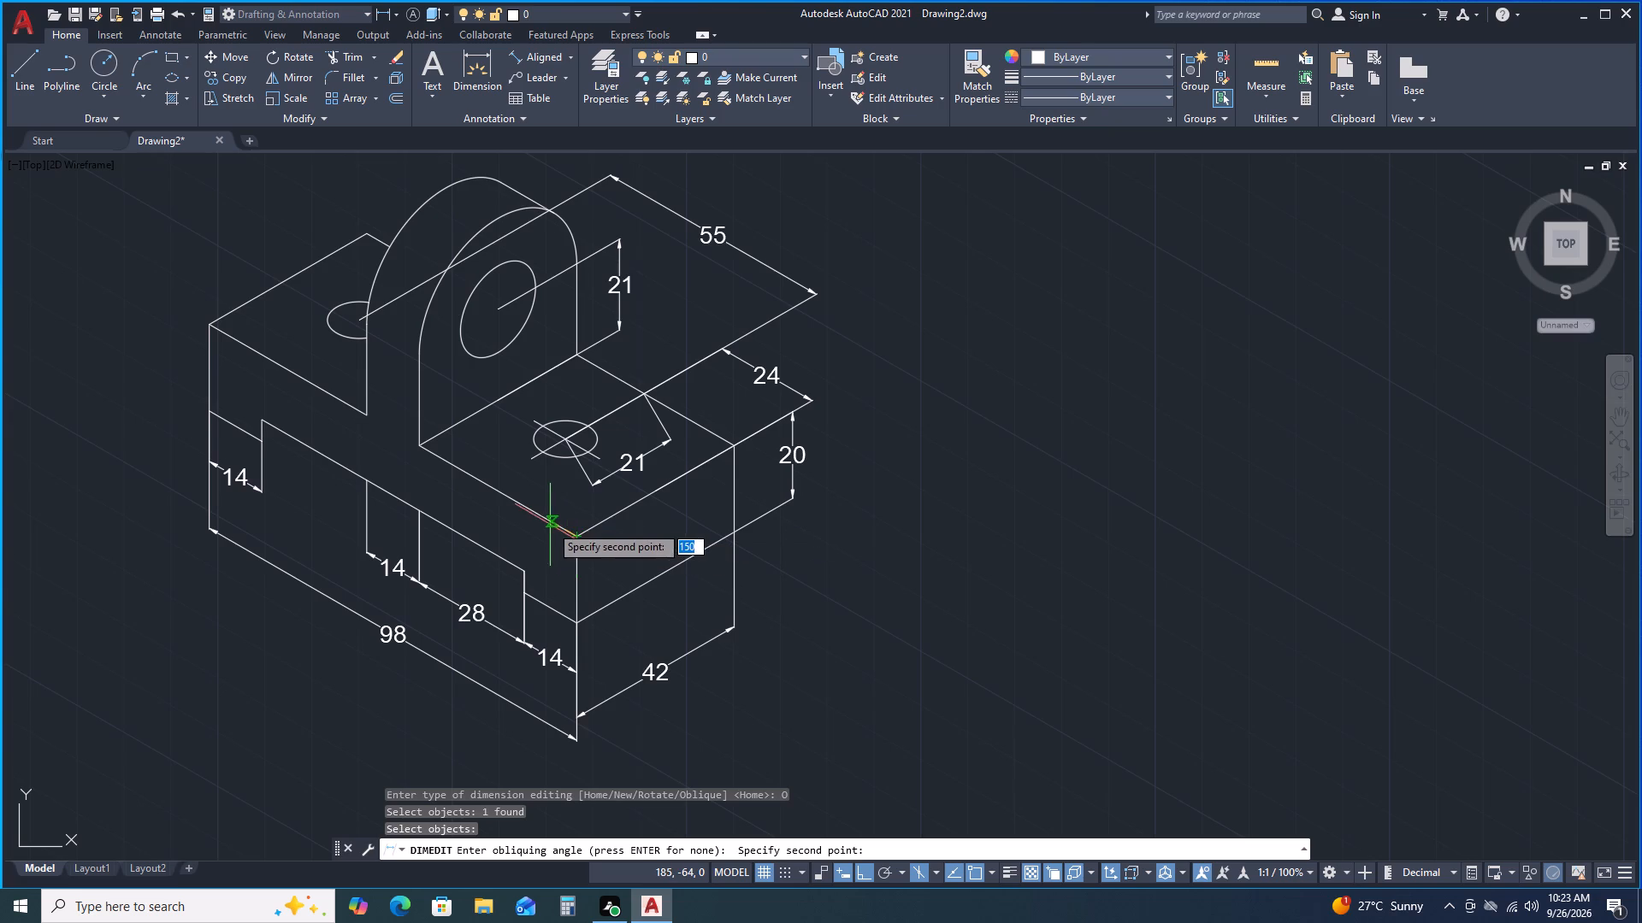
click(544, 516)
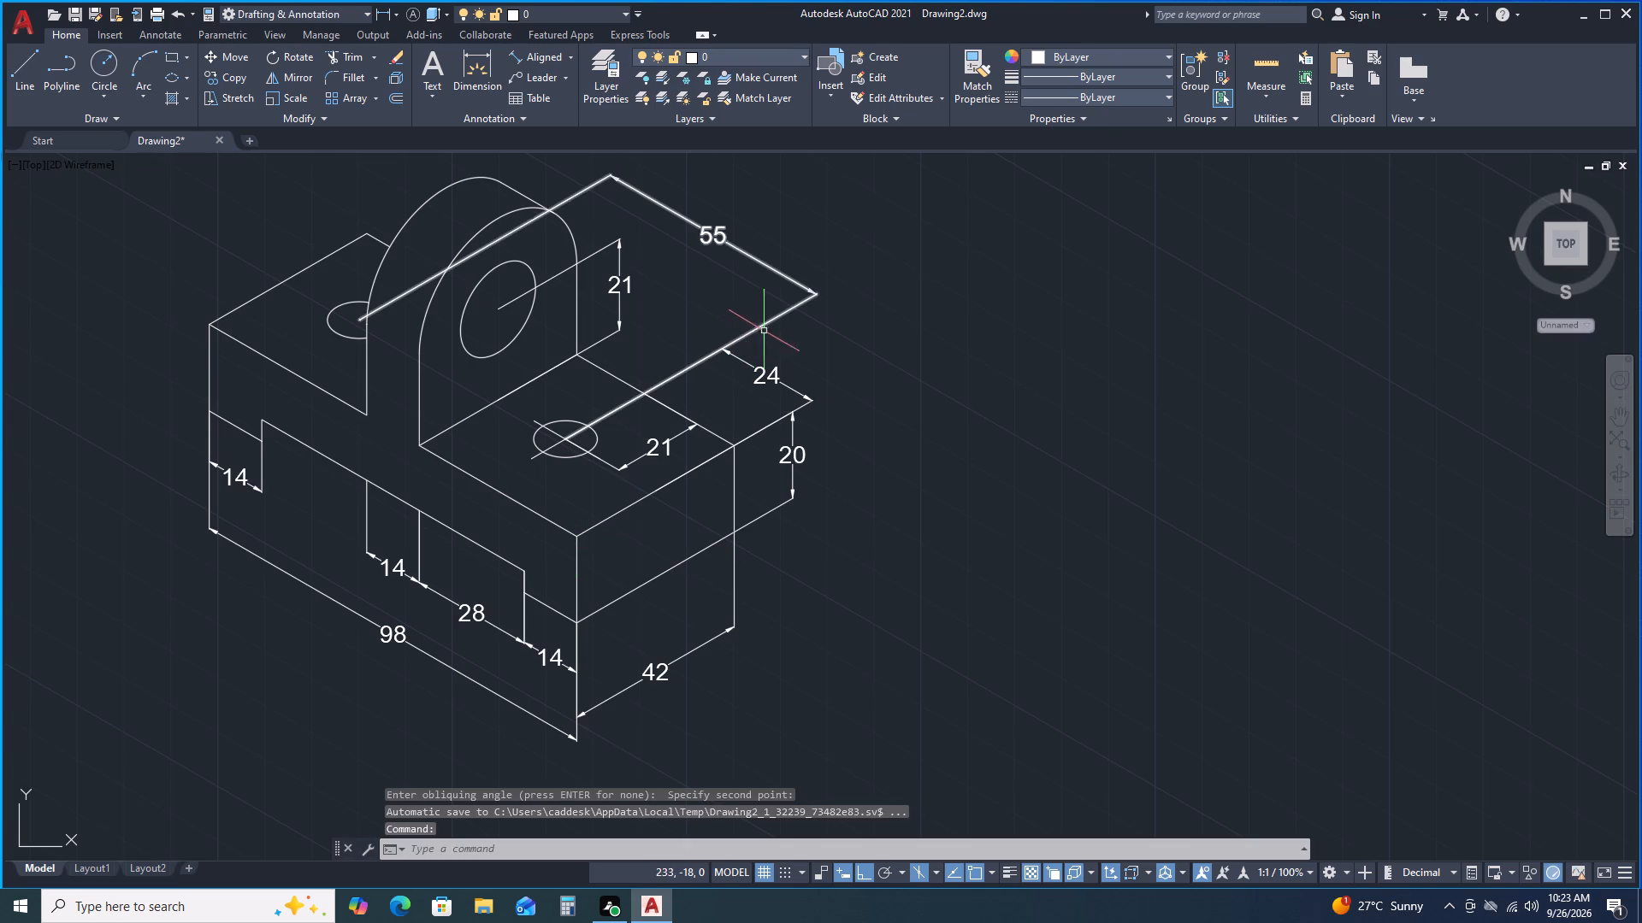
Stretch the 42 dimension's line outward so its arrowhead meets the 98 dimension's end point below the front corner.
scroll(582, 654, up, 1)
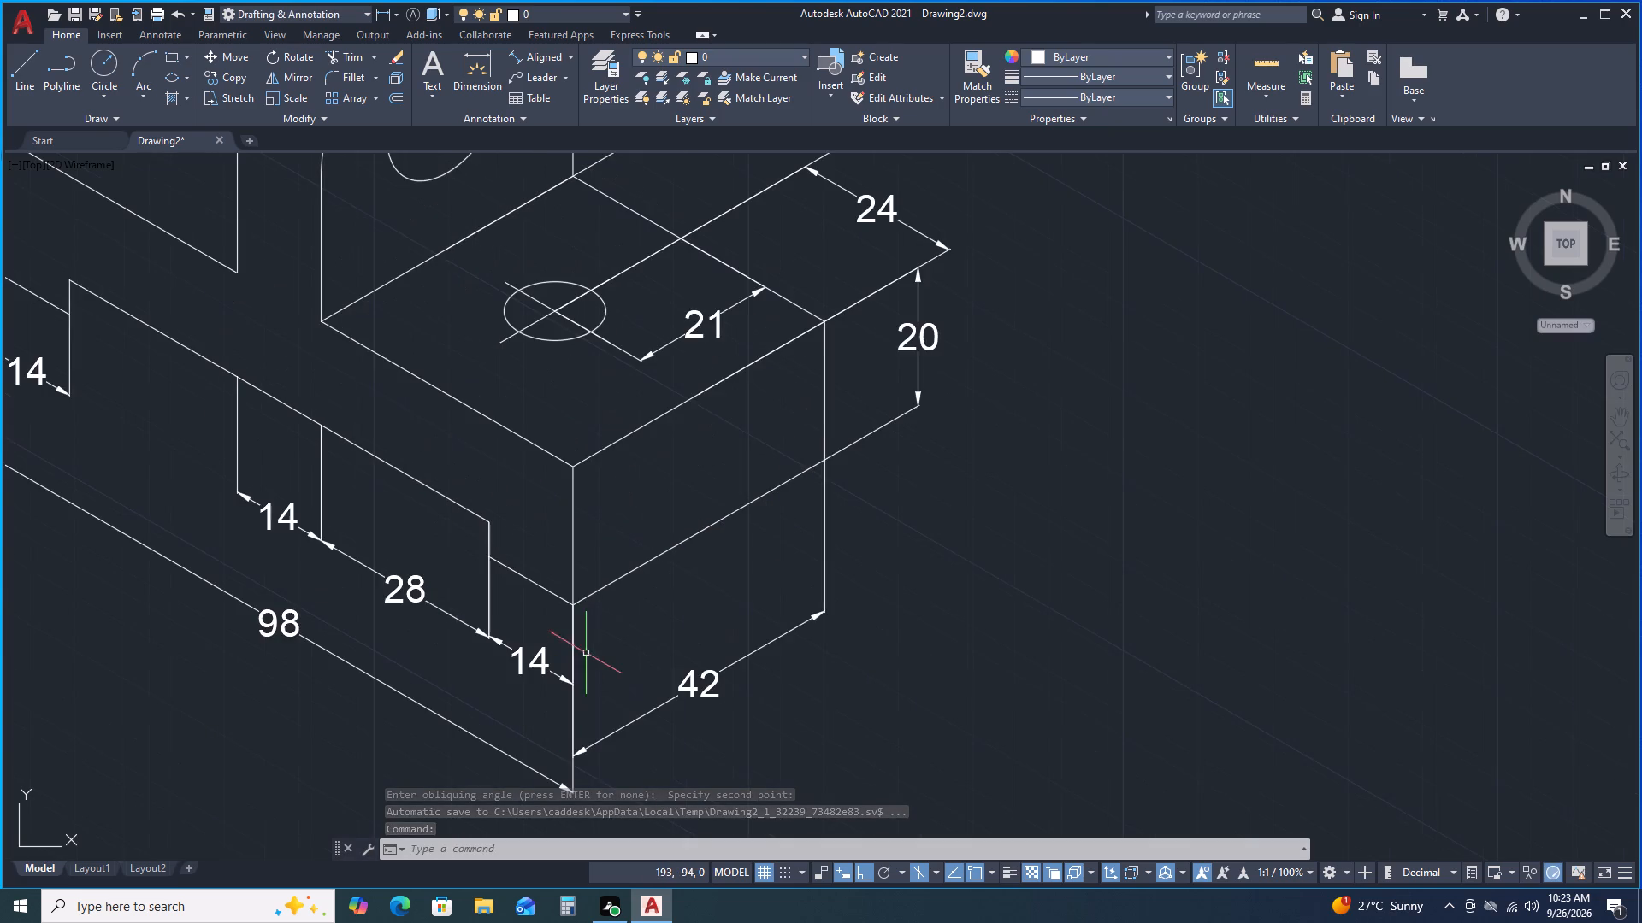
middle_drag(618, 666, 623, 485)
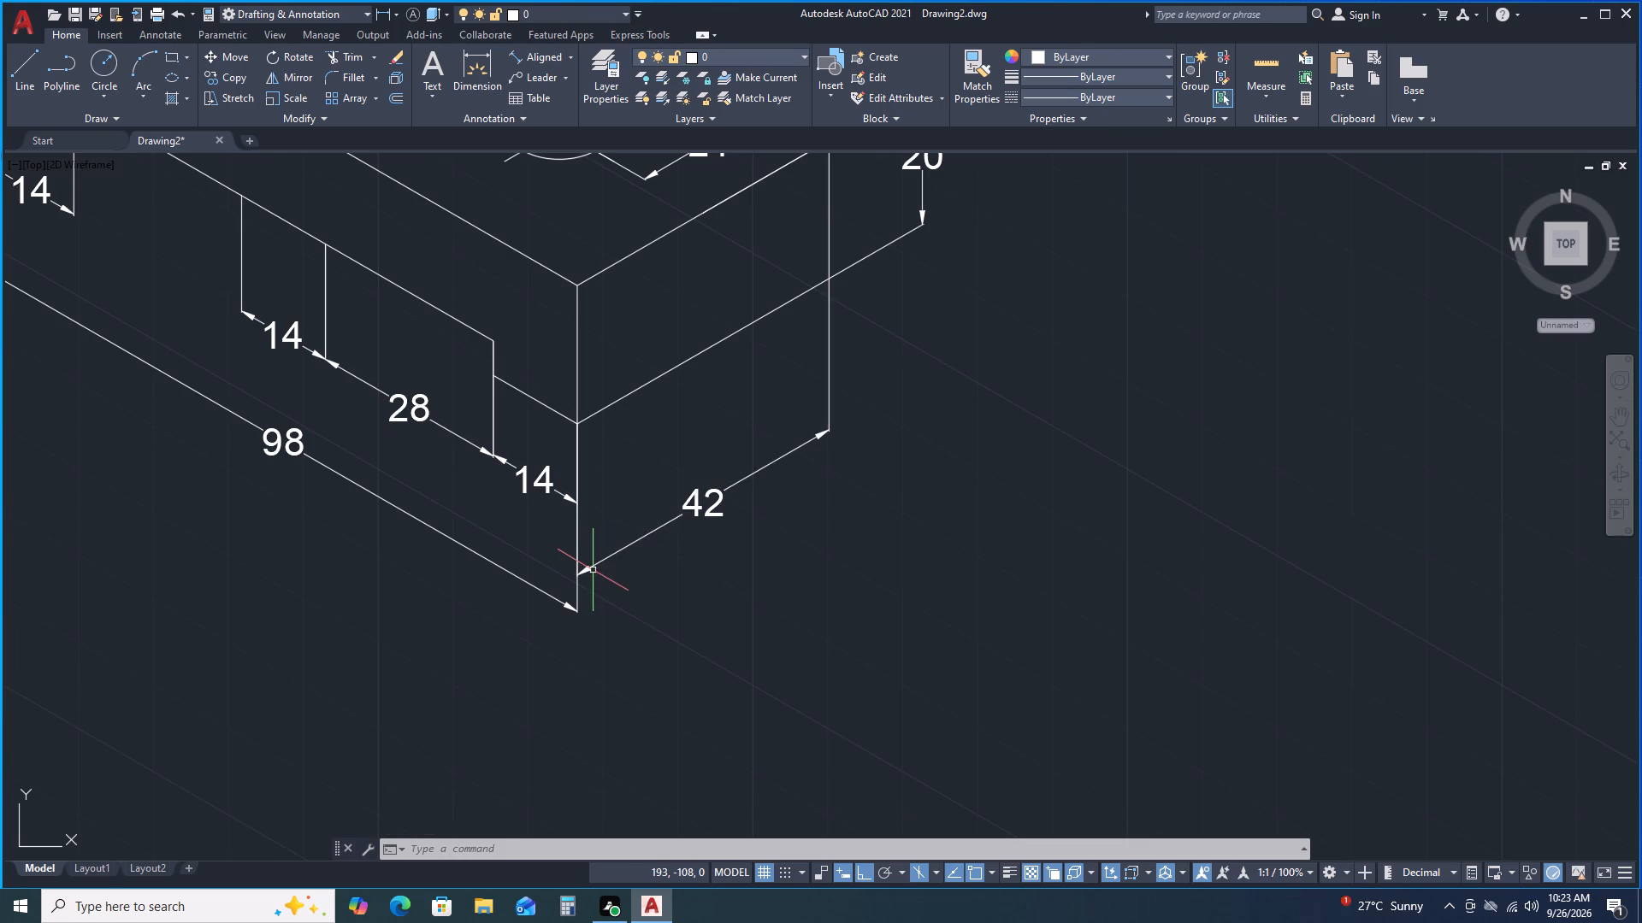
click(588, 569)
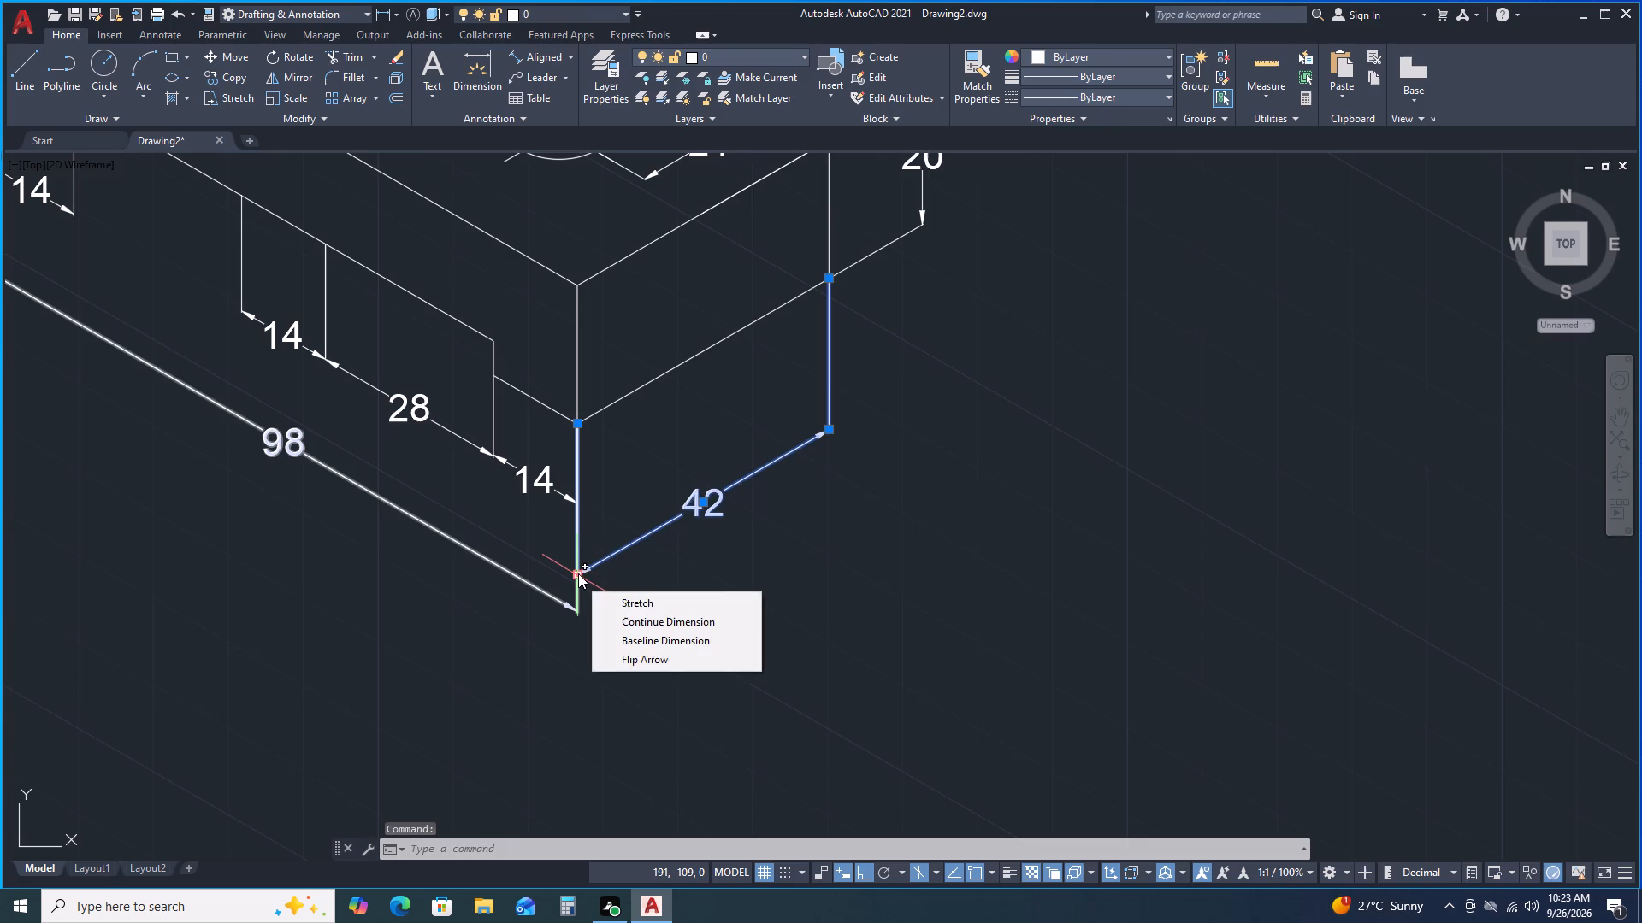
click(578, 573)
scroll(576, 605, up, 3)
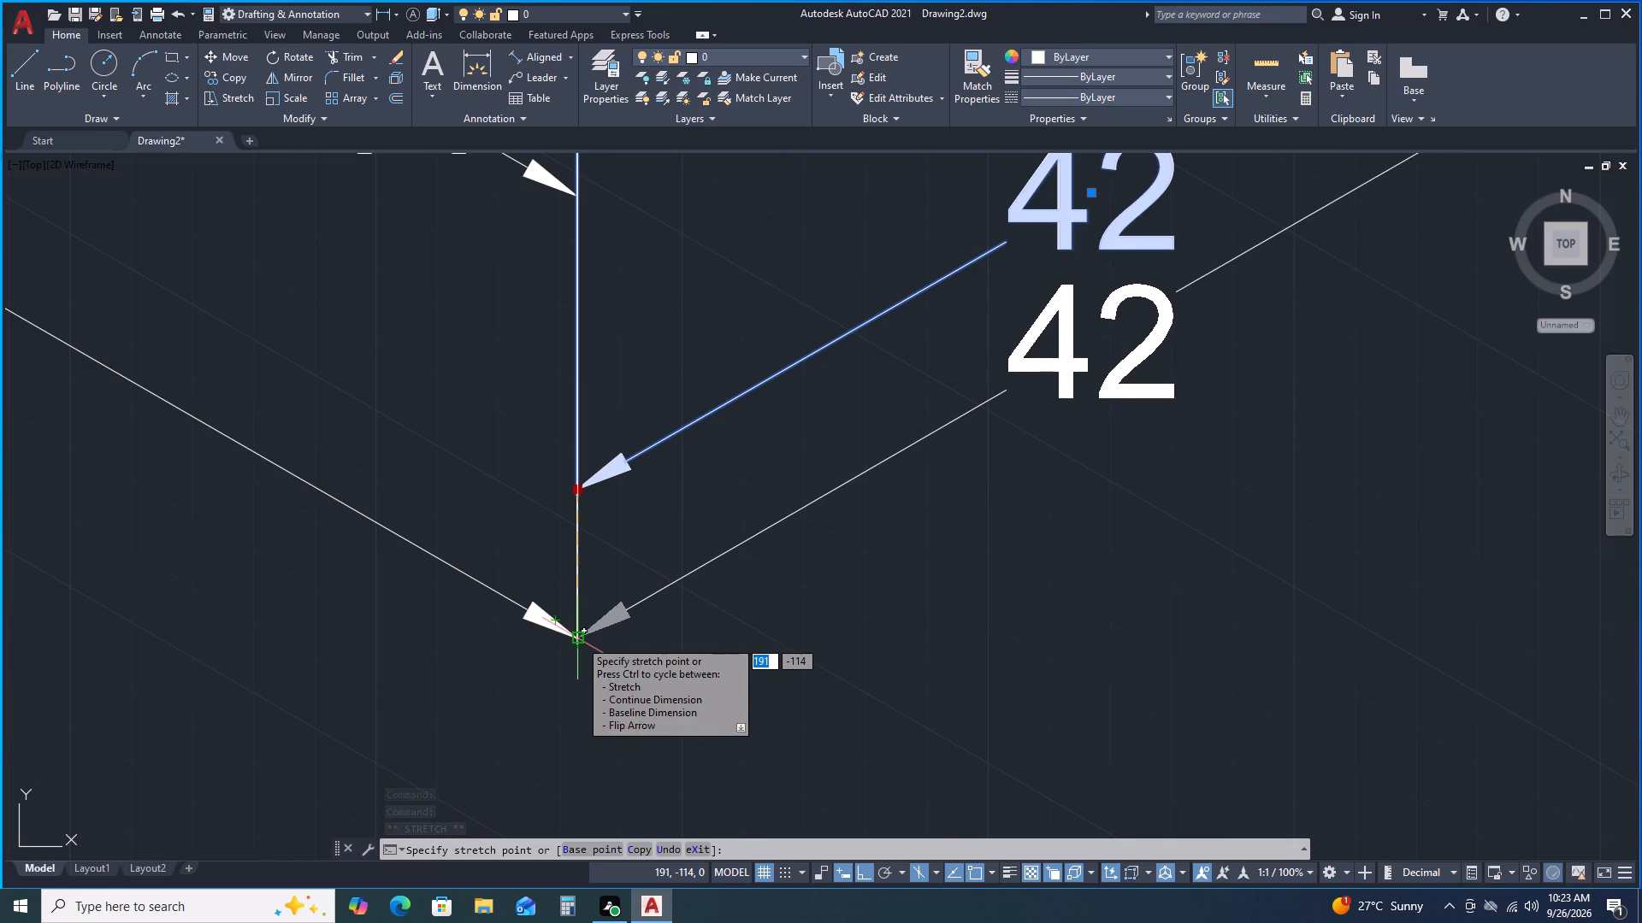
scroll(583, 625, up, 3)
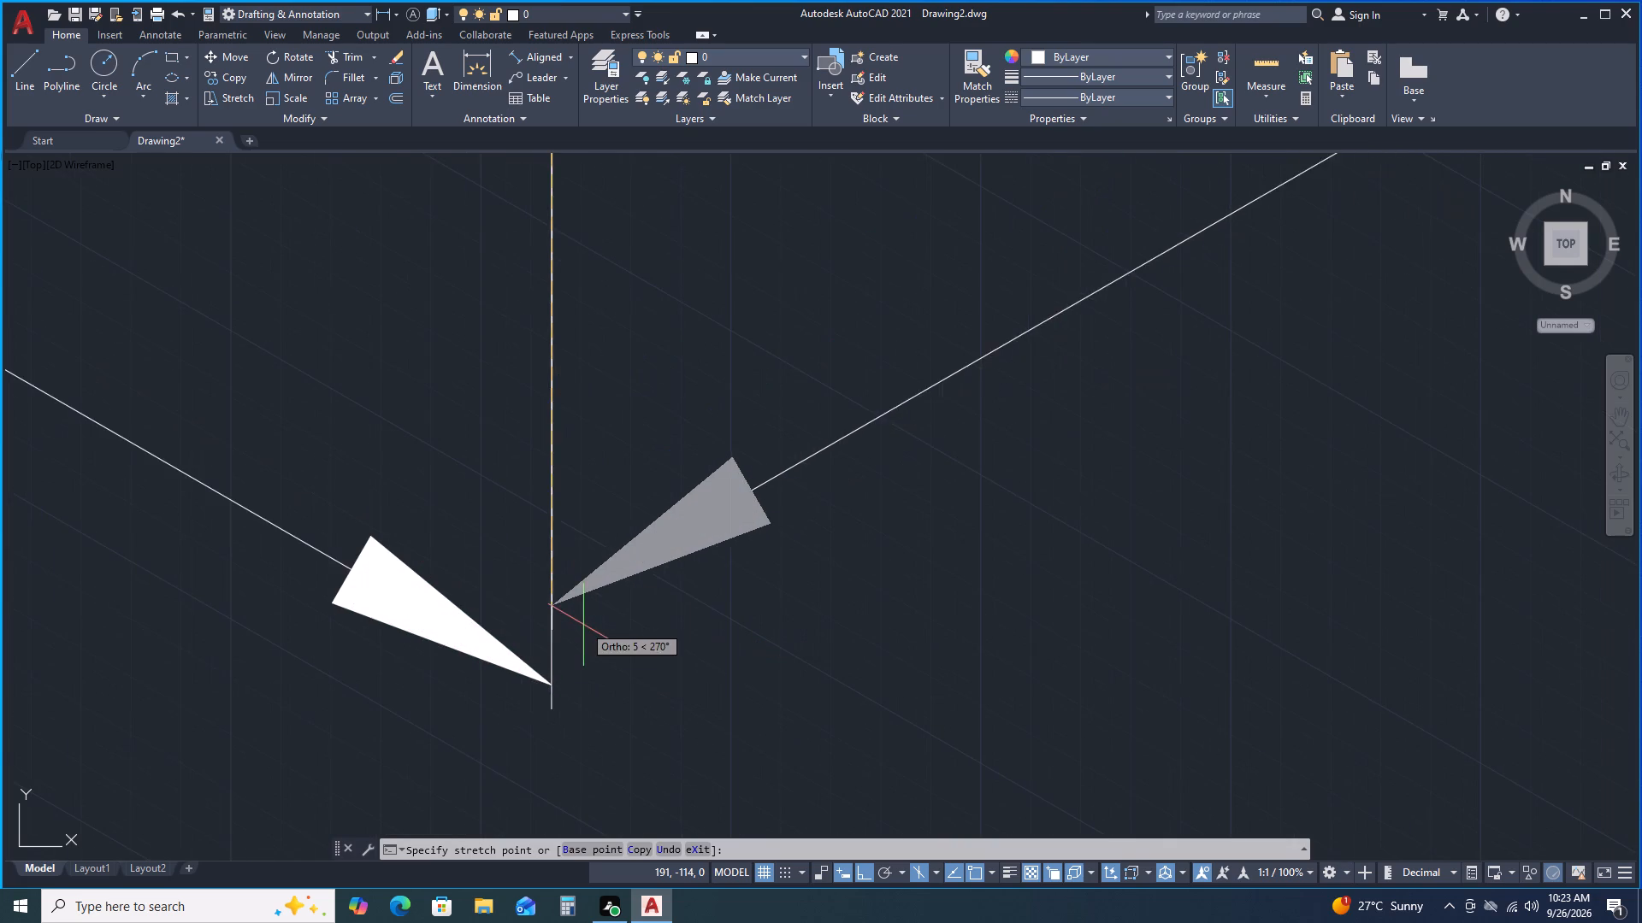
click(550, 685)
scroll(586, 628, down, 1)
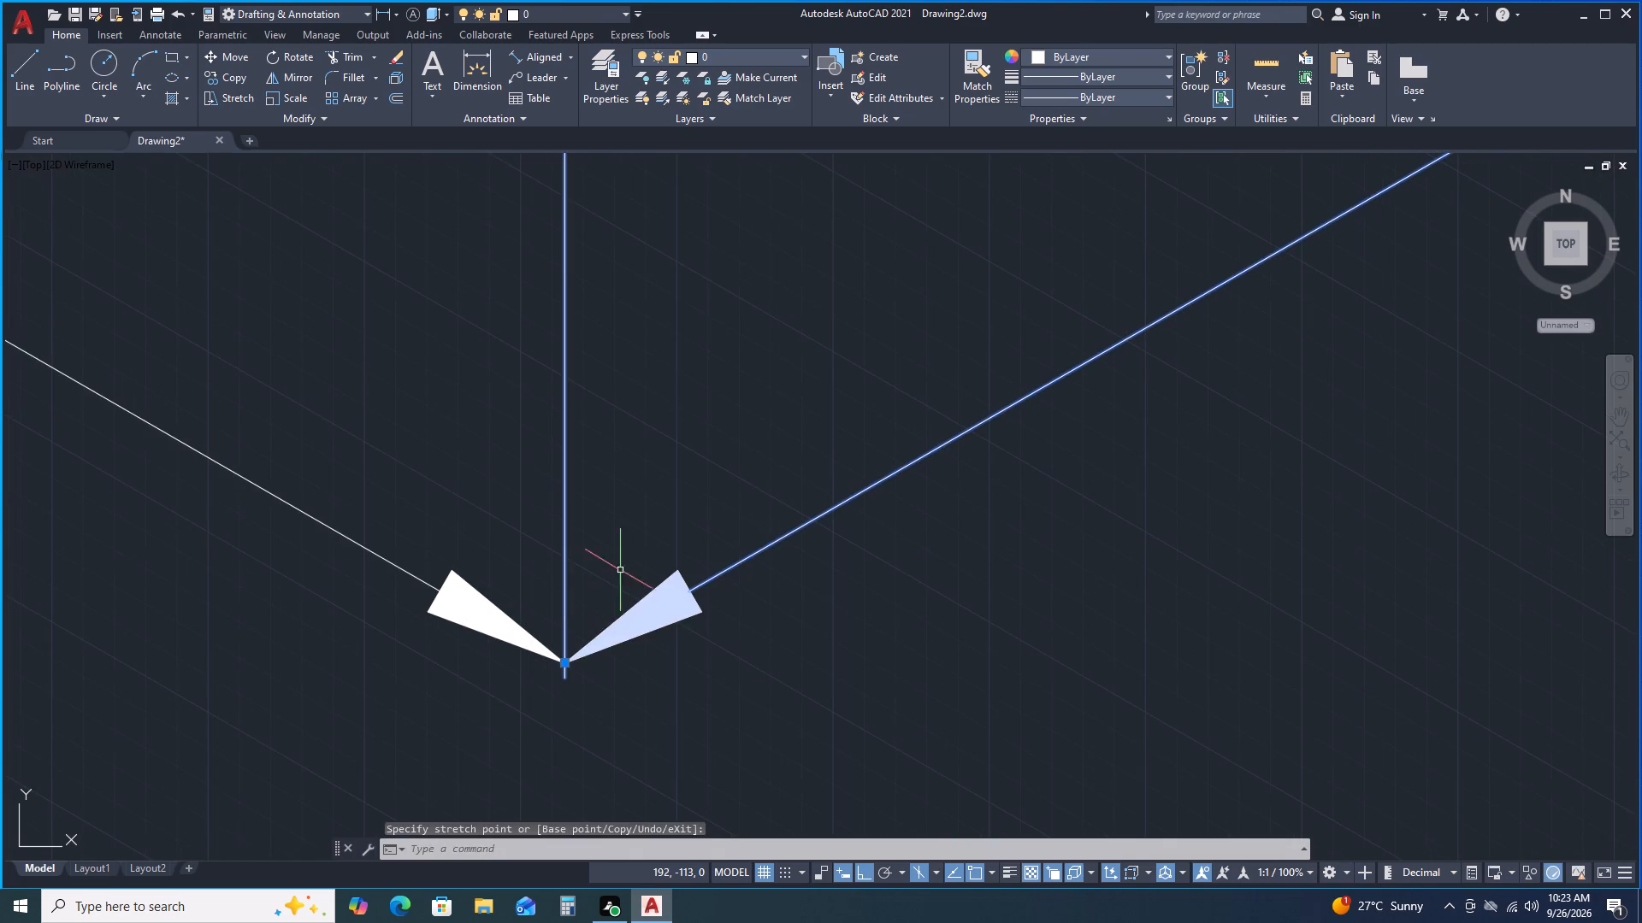
key(Escape)
Stretch the 14 dimension nearest the front corner so its line aligns with the adjoining 28 dimension's arrow tip.
scroll(873, 478, down, 4)
middle_drag(999, 206, 844, 491)
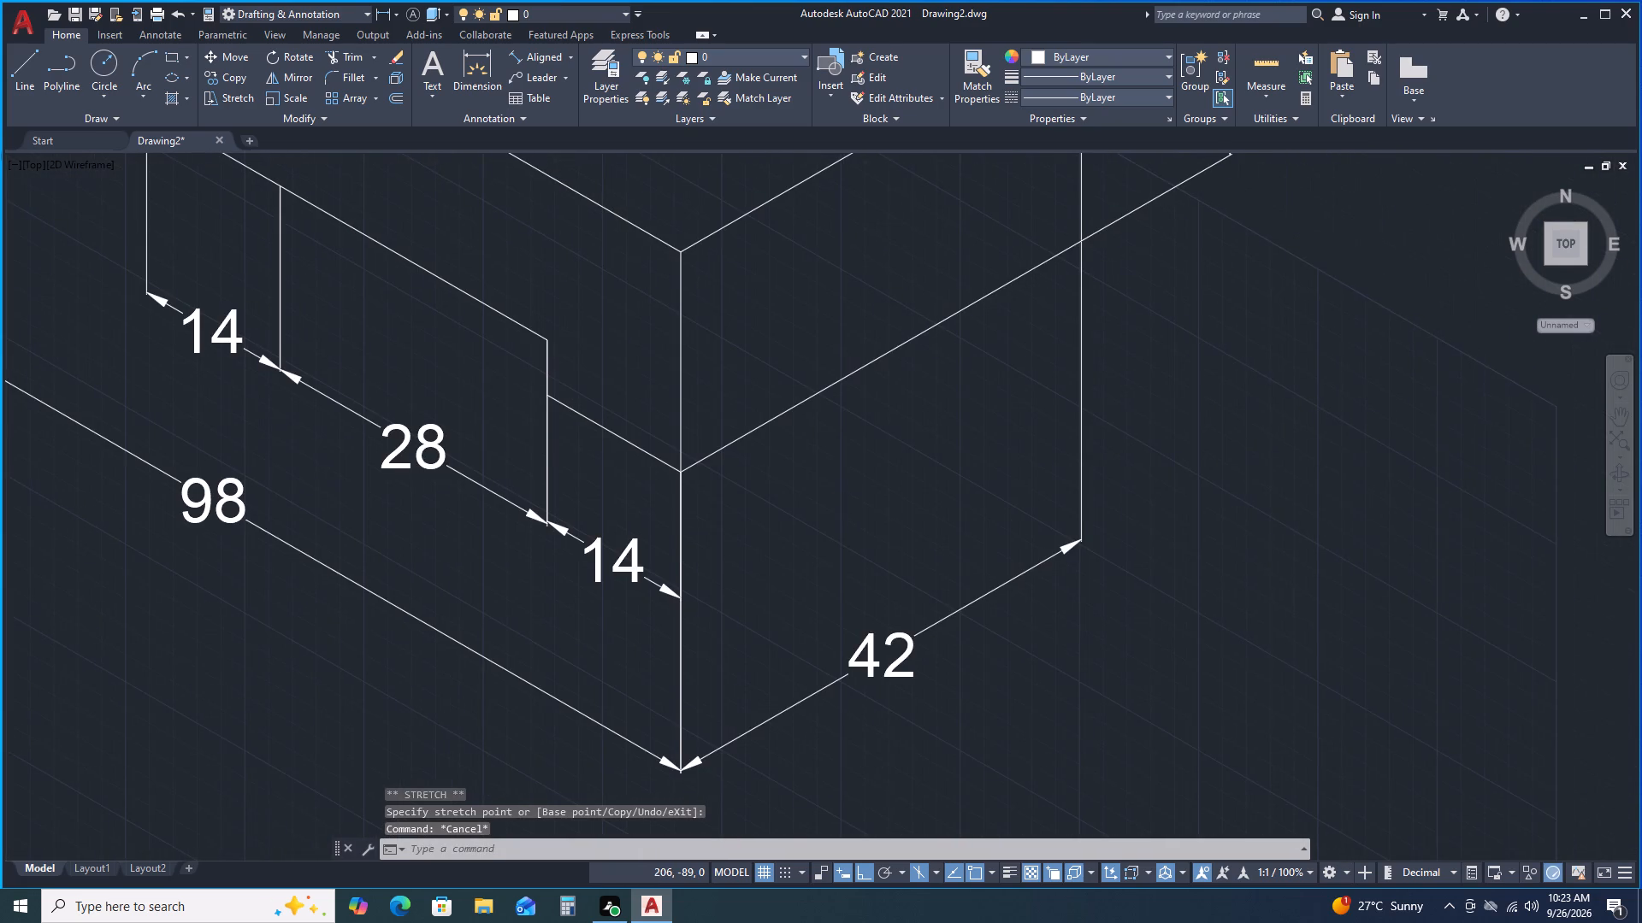
scroll(568, 515, up, 3)
middle_drag(575, 512, 696, 302)
click(668, 364)
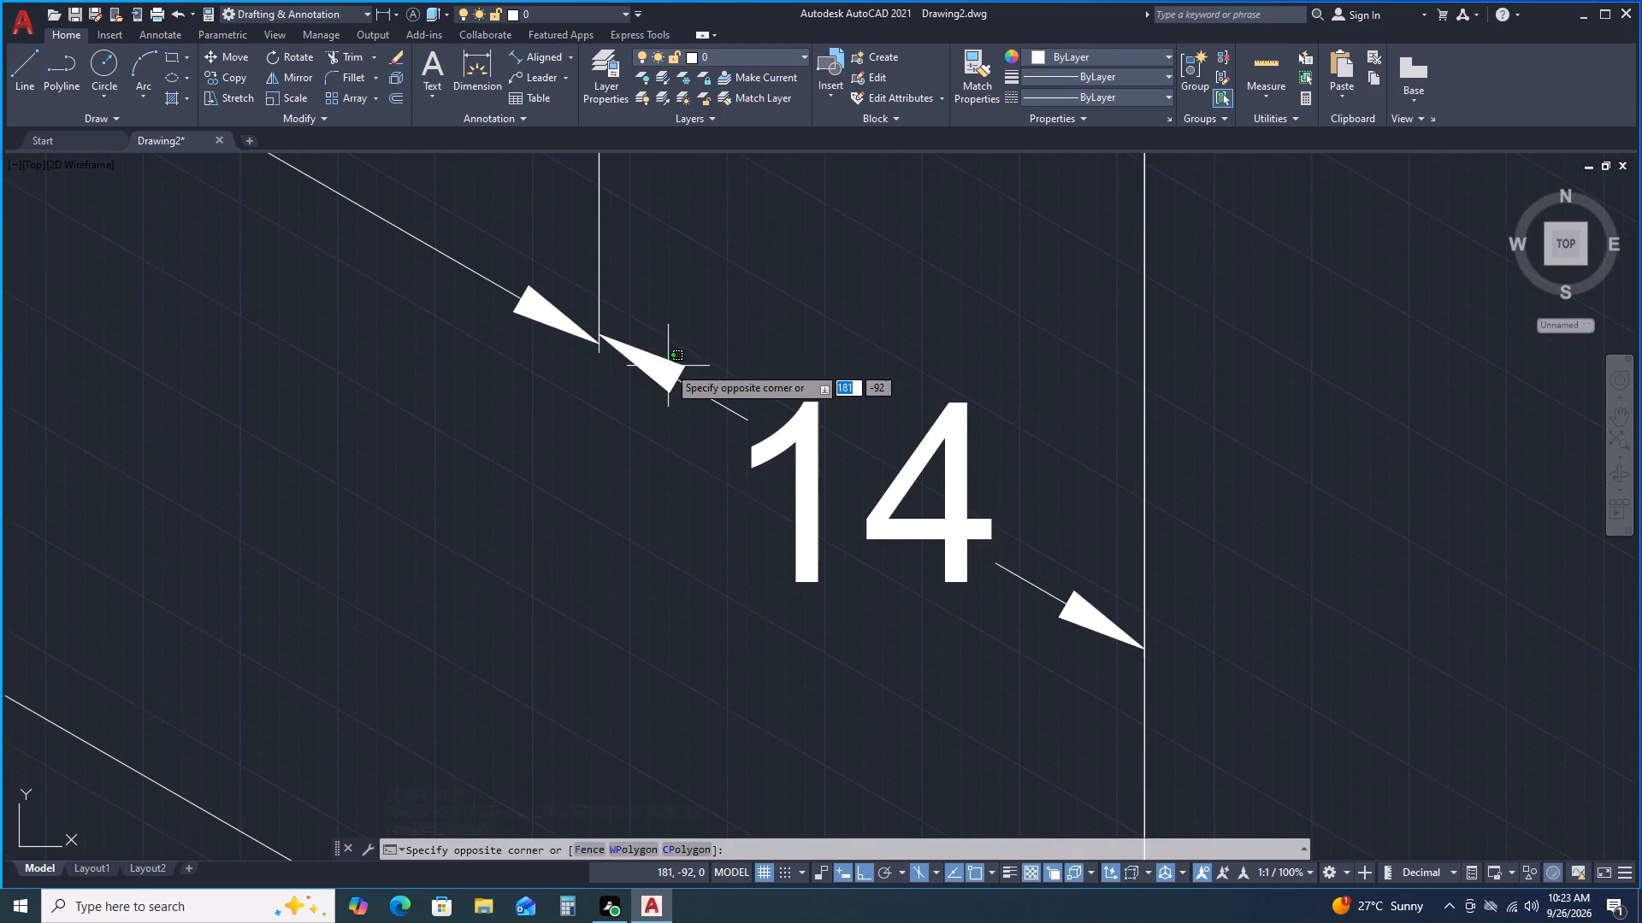
key(Escape)
click(666, 368)
key(Escape)
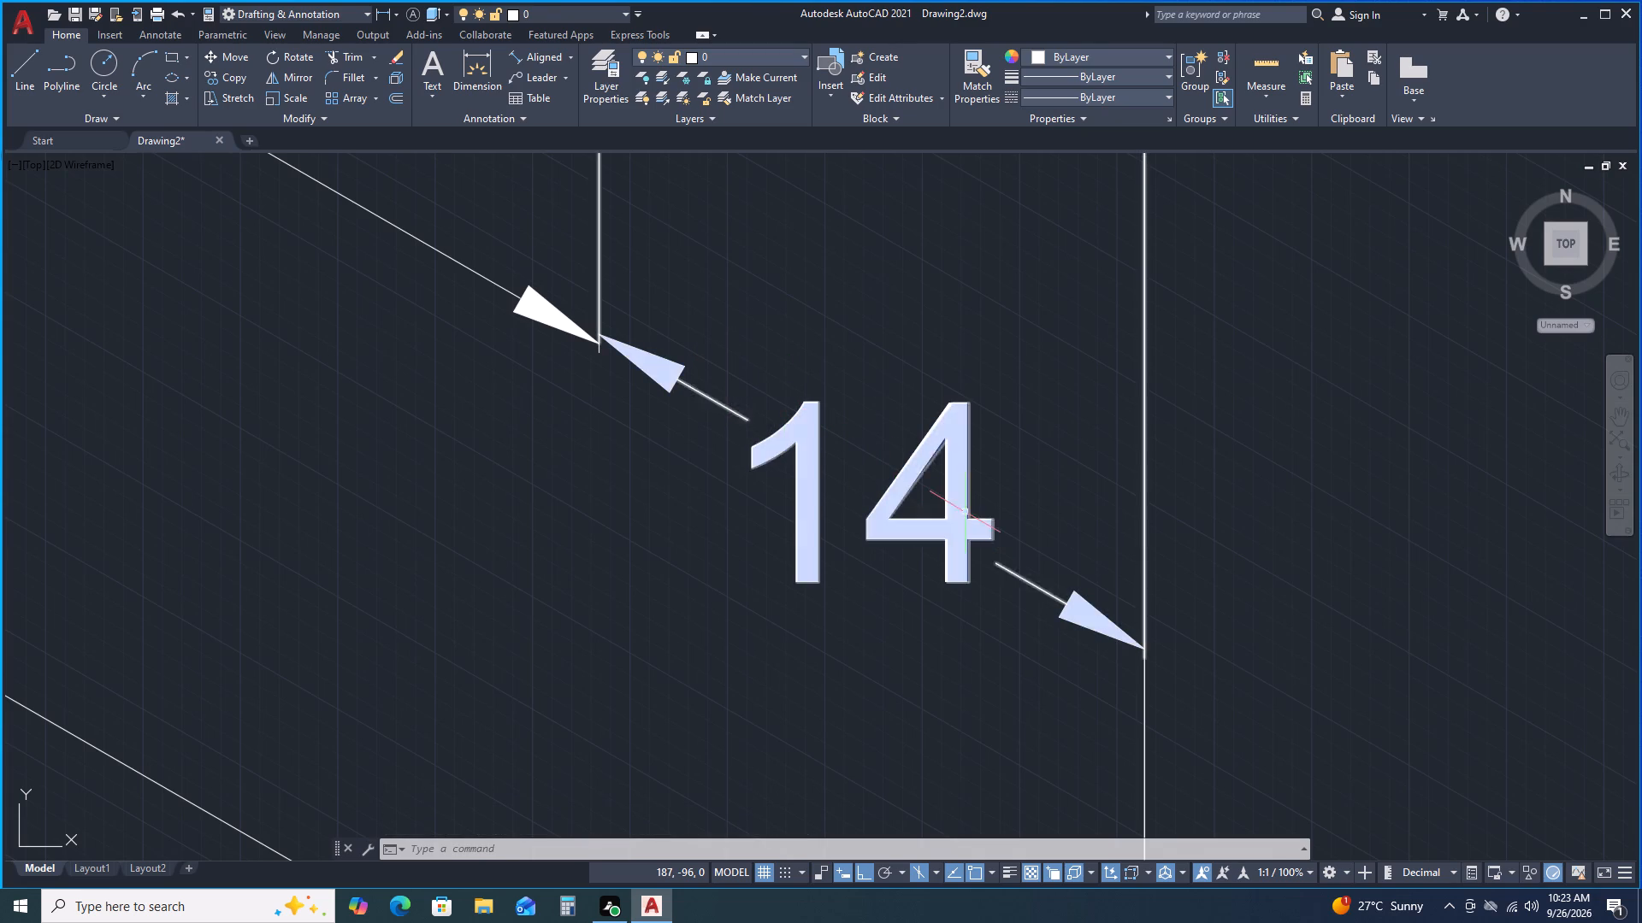
click(960, 533)
key(Escape)
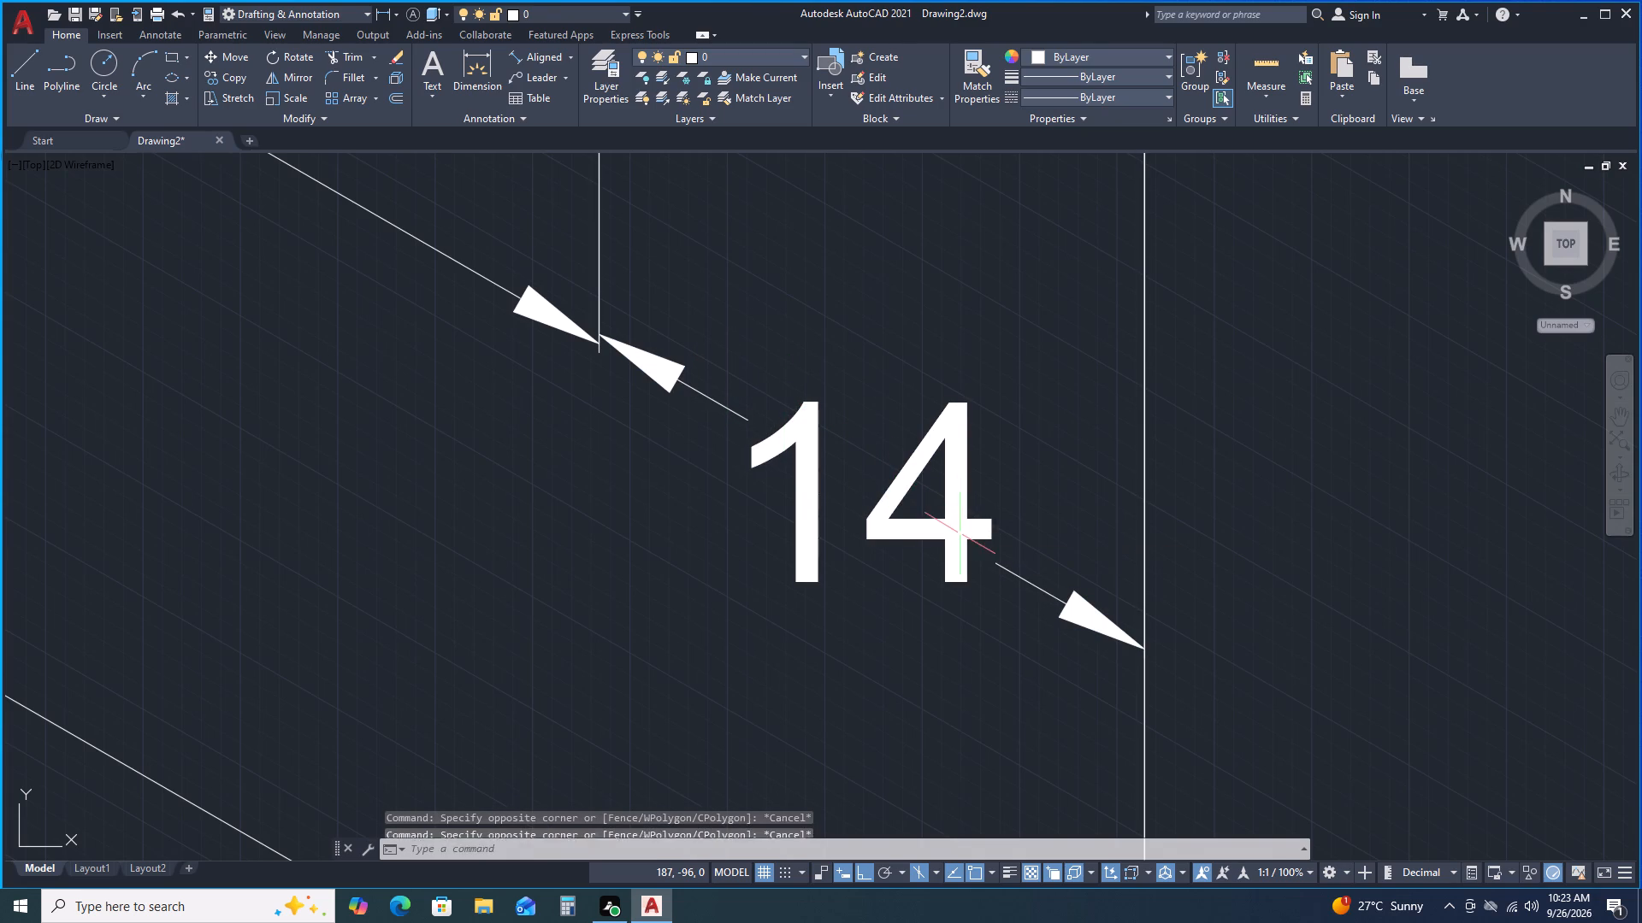
click(959, 502)
key(Escape)
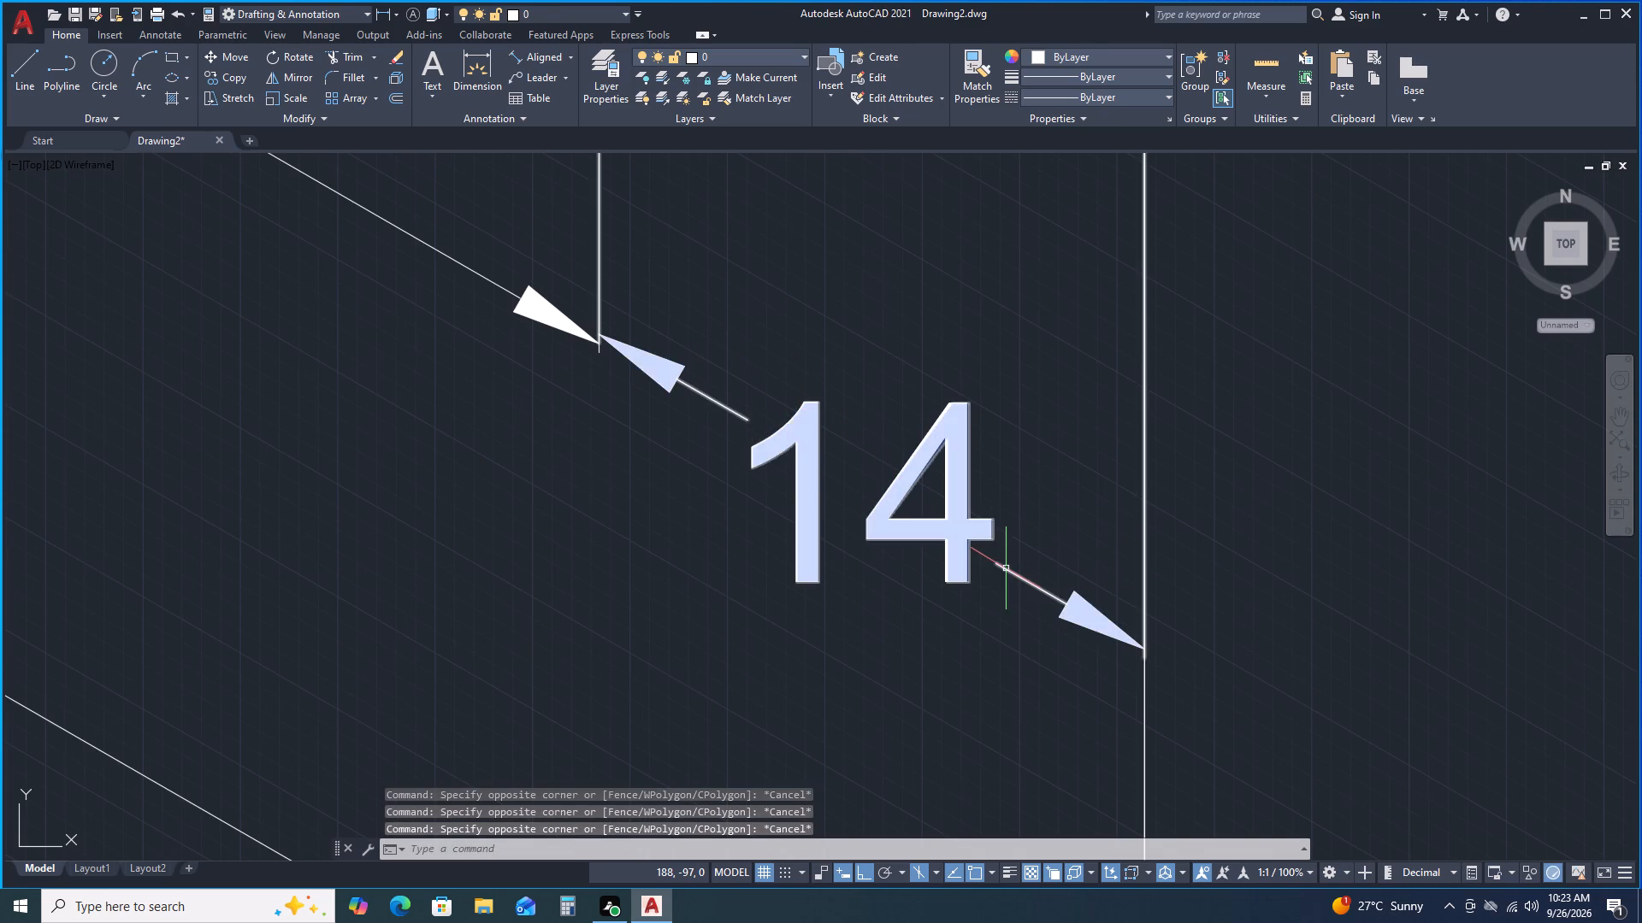
click(1006, 568)
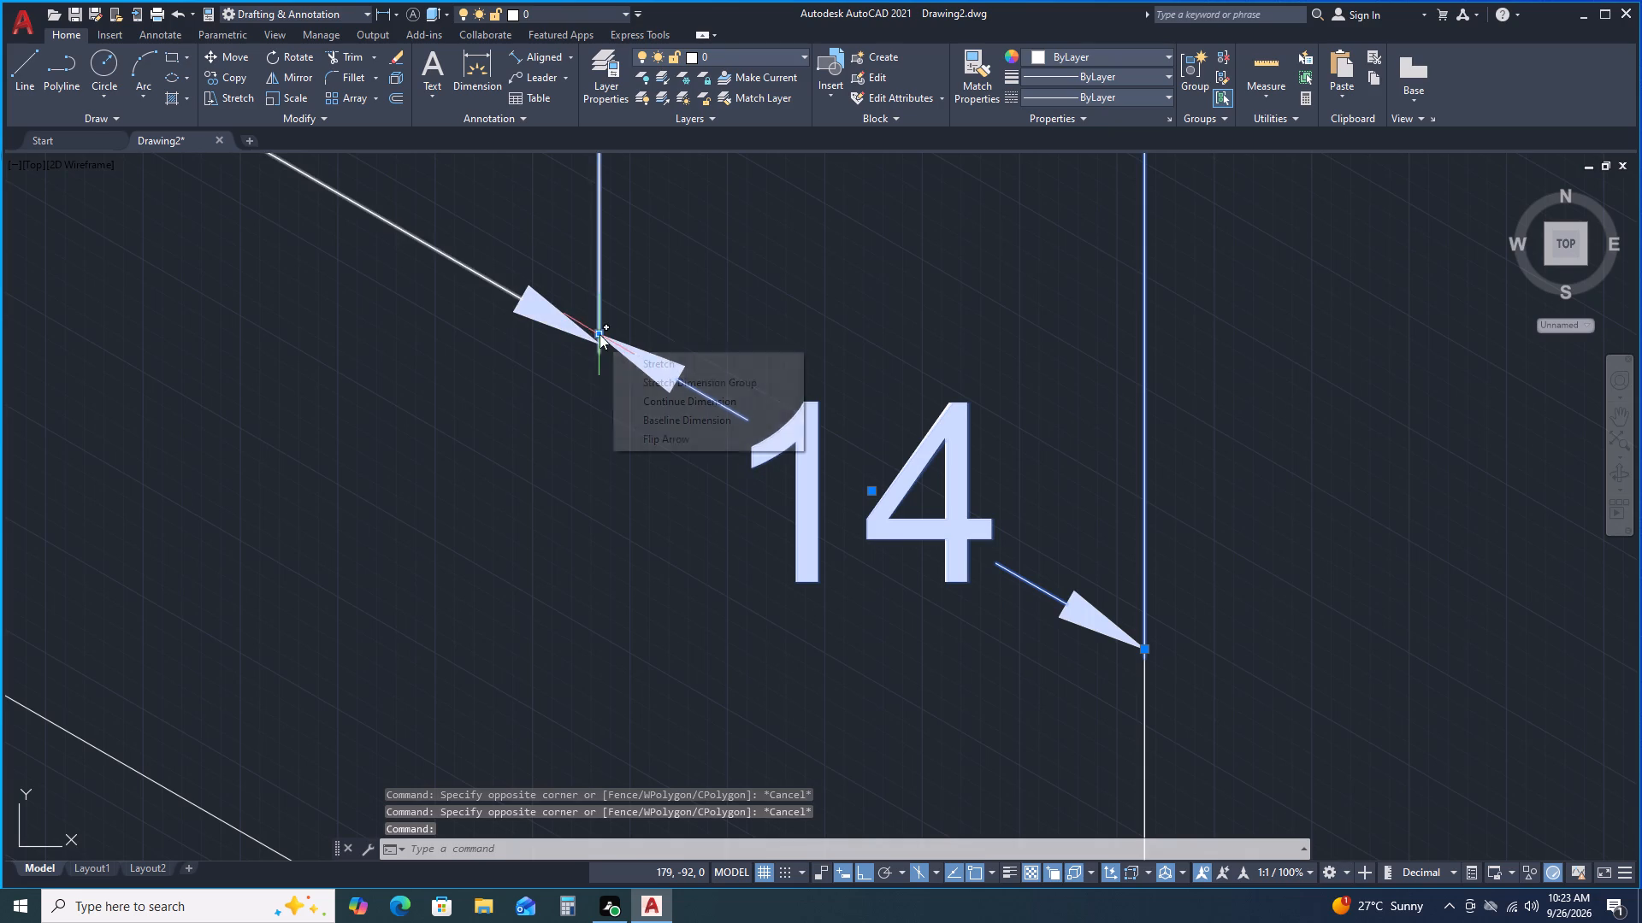
click(600, 334)
scroll(597, 345, up, 1)
scroll(596, 350, down, 1)
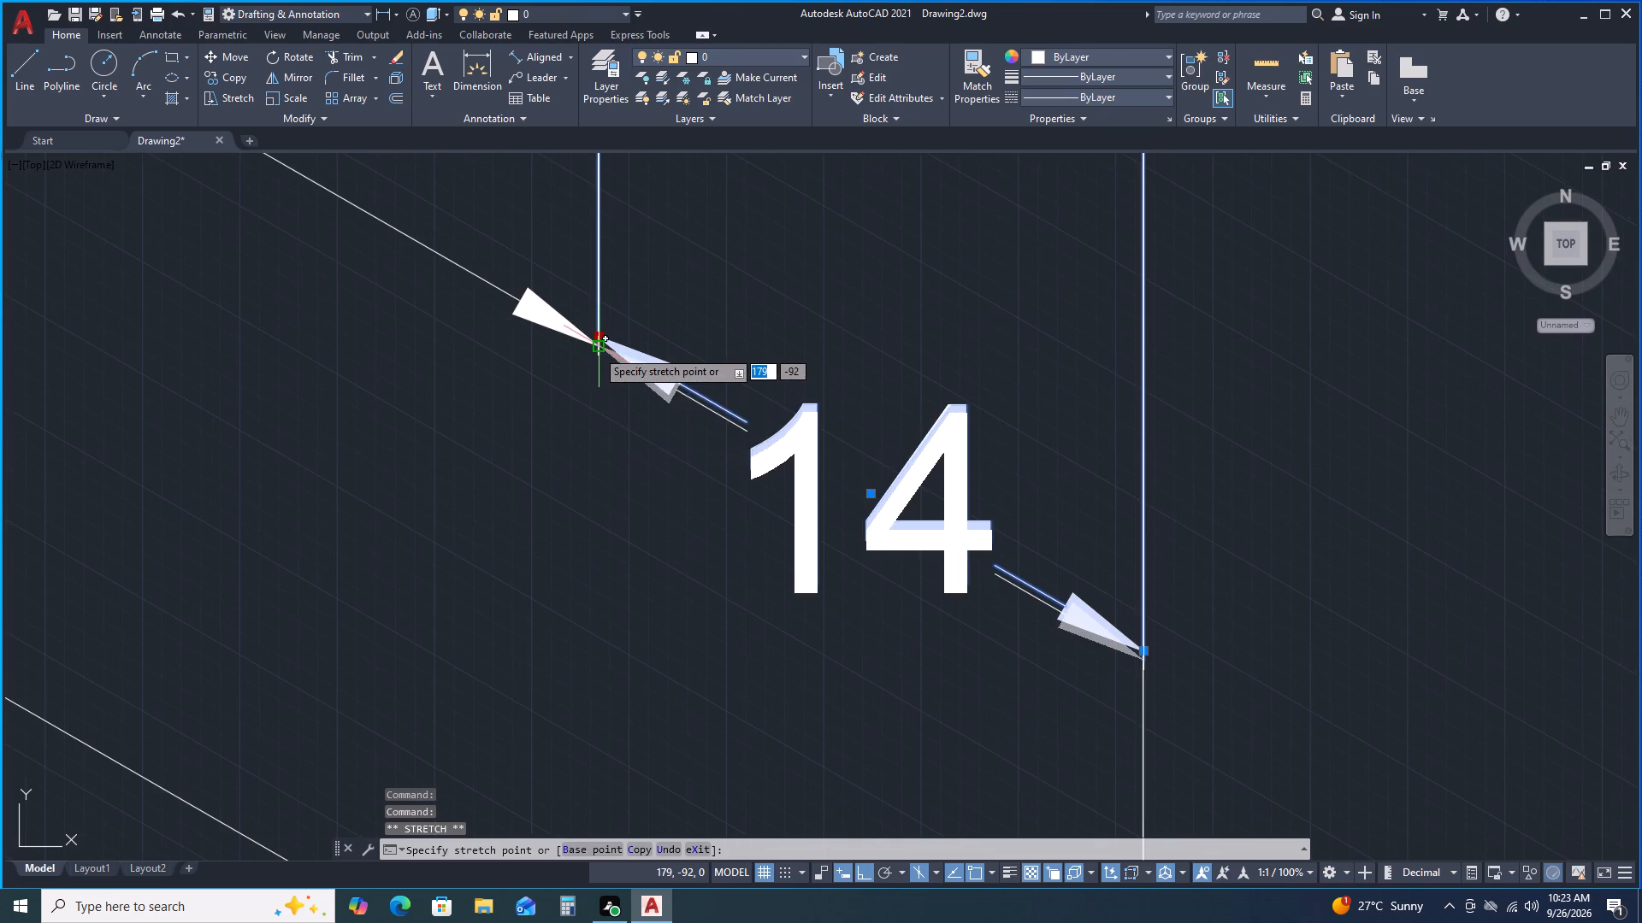
scroll(595, 334, up, 3)
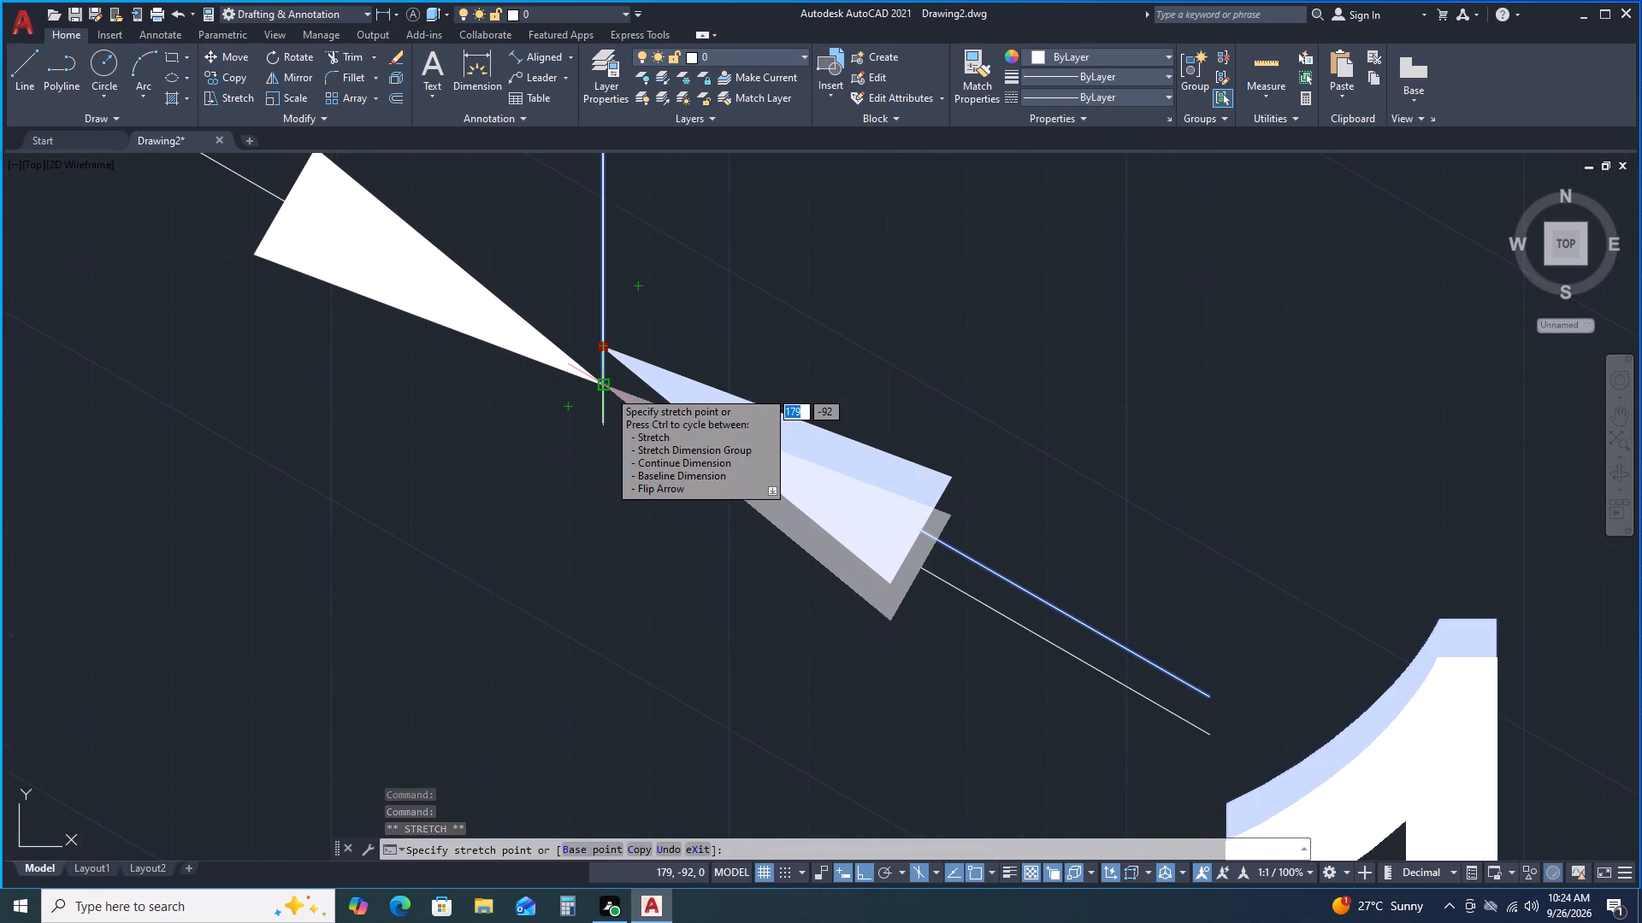
click(608, 390)
key(Escape)
Examine how the arrowheads of the adjoining 14, 28 and 14 dimensions line up along the block's front side.
scroll(616, 385, up, 1)
scroll(616, 385, down, 1)
scroll(617, 384, up, 1)
scroll(617, 384, down, 3)
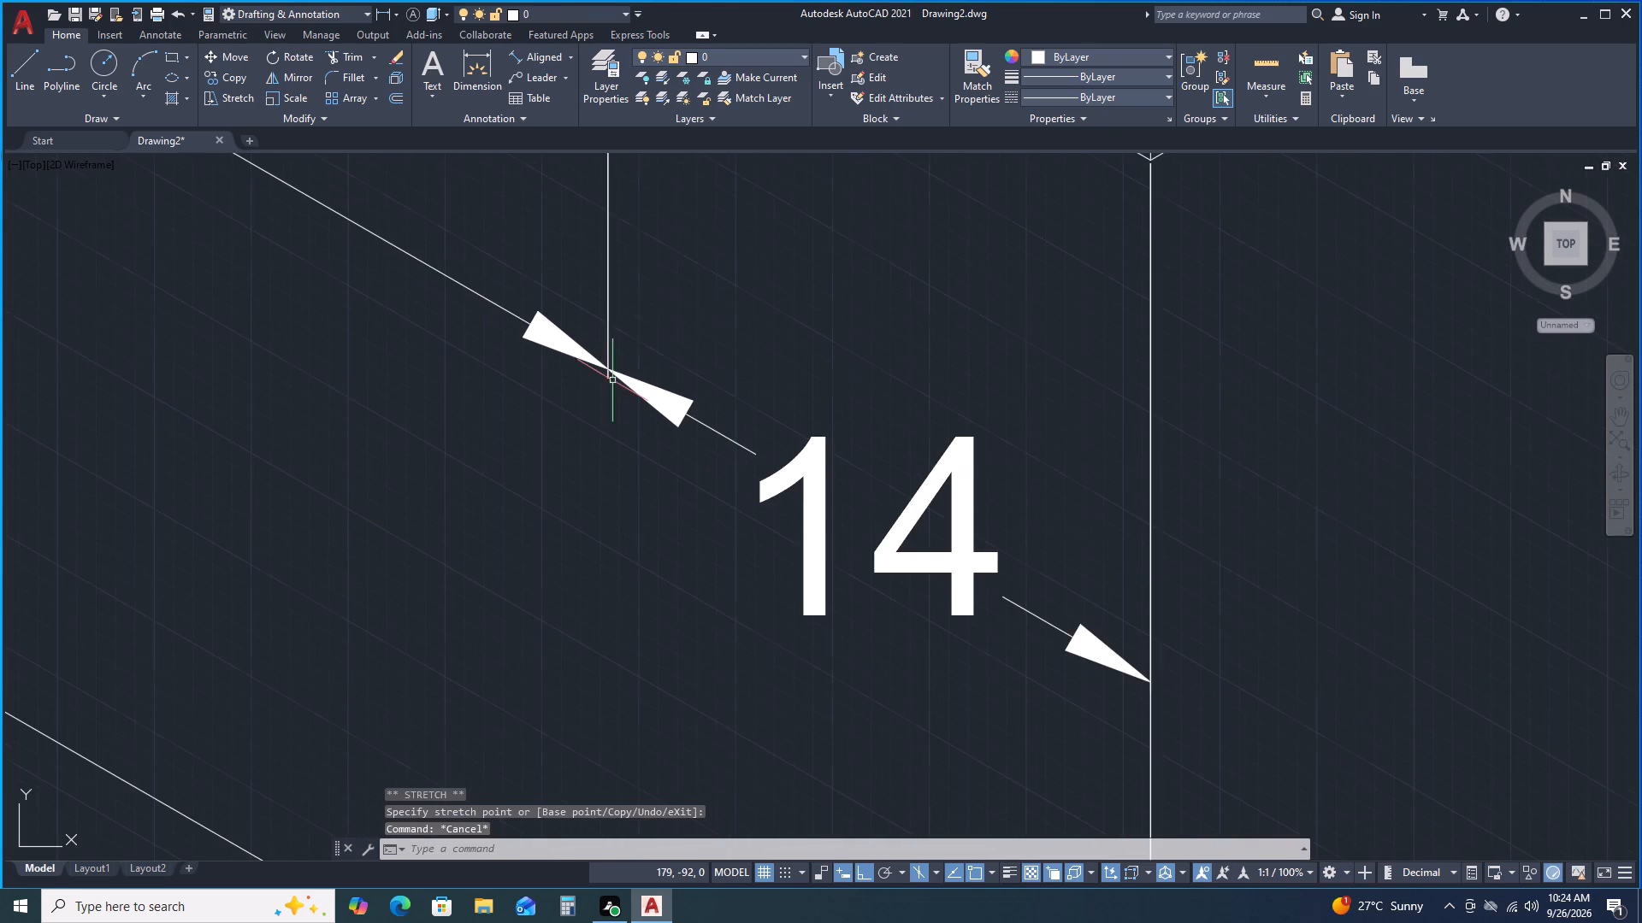
scroll(612, 380, down, 2)
scroll(612, 389, up, 1)
scroll(612, 389, down, 1)
scroll(612, 391, up, 1)
scroll(542, 418, down, 1)
scroll(542, 418, up, 1)
scroll(529, 404, down, 1)
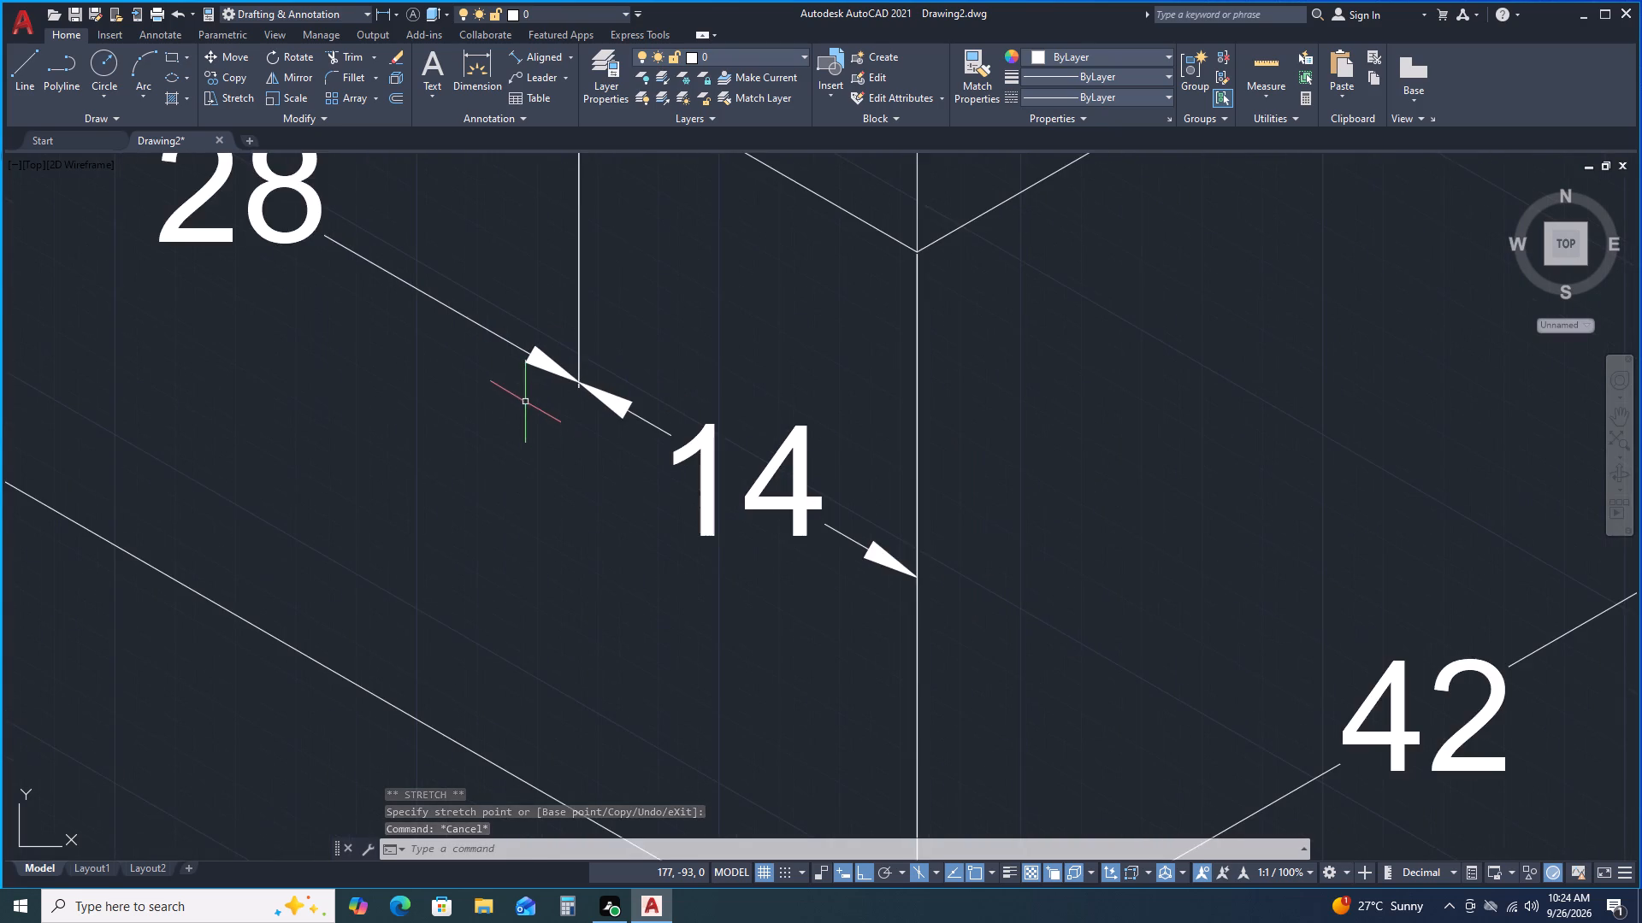
middle_drag(314, 386, 727, 505)
middle_drag(362, 278, 806, 562)
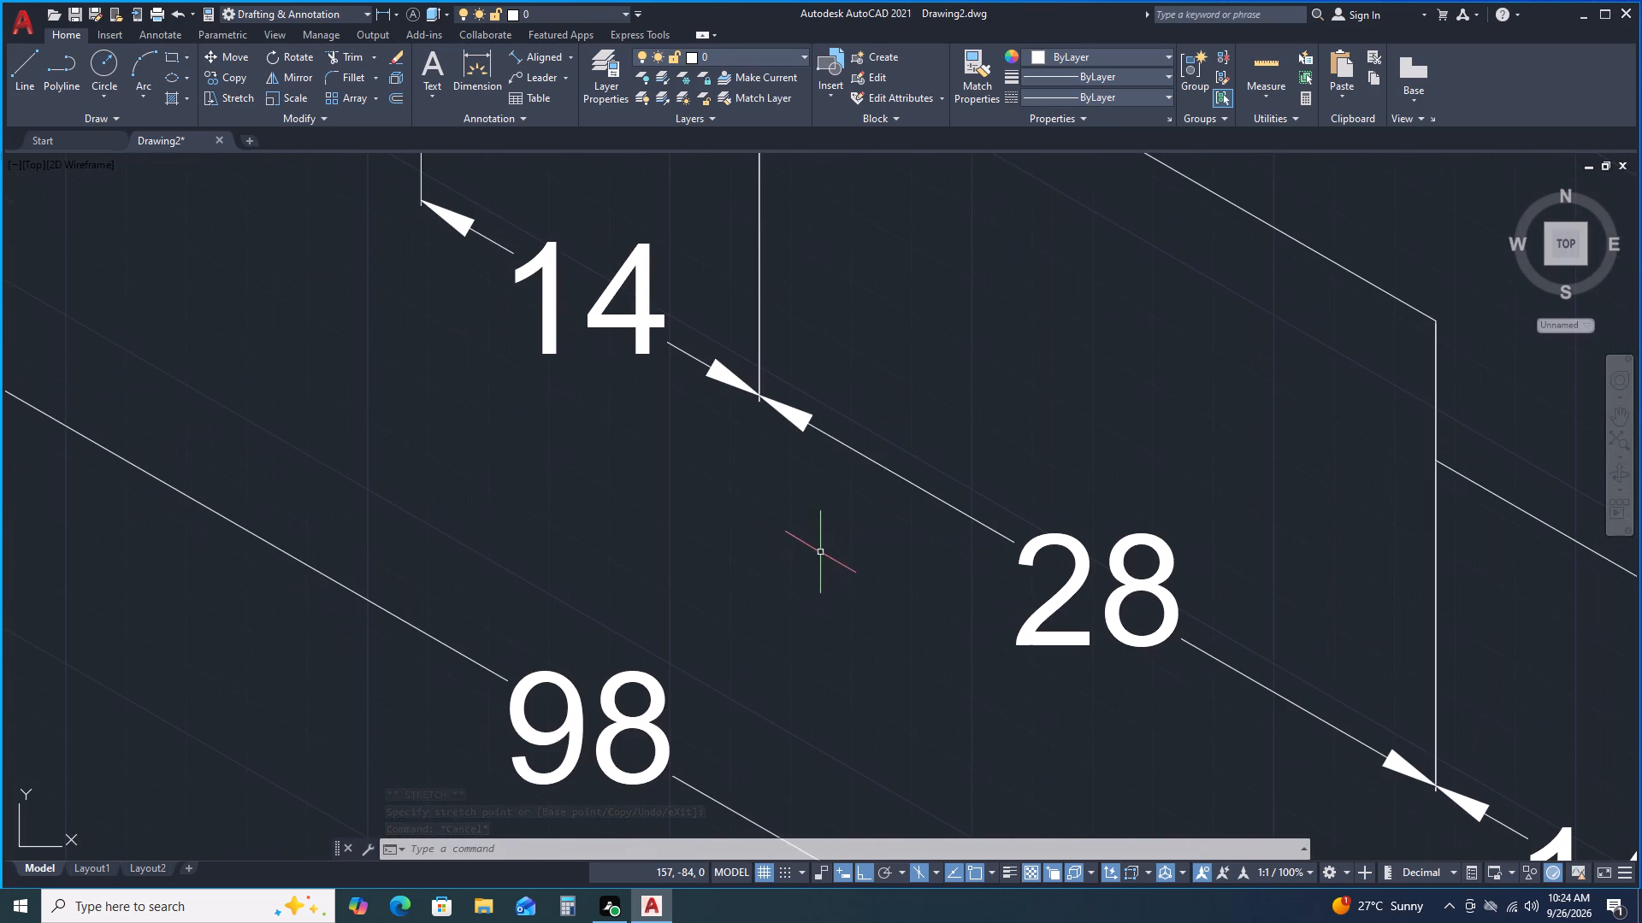
scroll(1004, 400, up, 1)
scroll(1004, 400, down, 2)
scroll(1009, 398, up, 1)
scroll(1012, 405, down, 3)
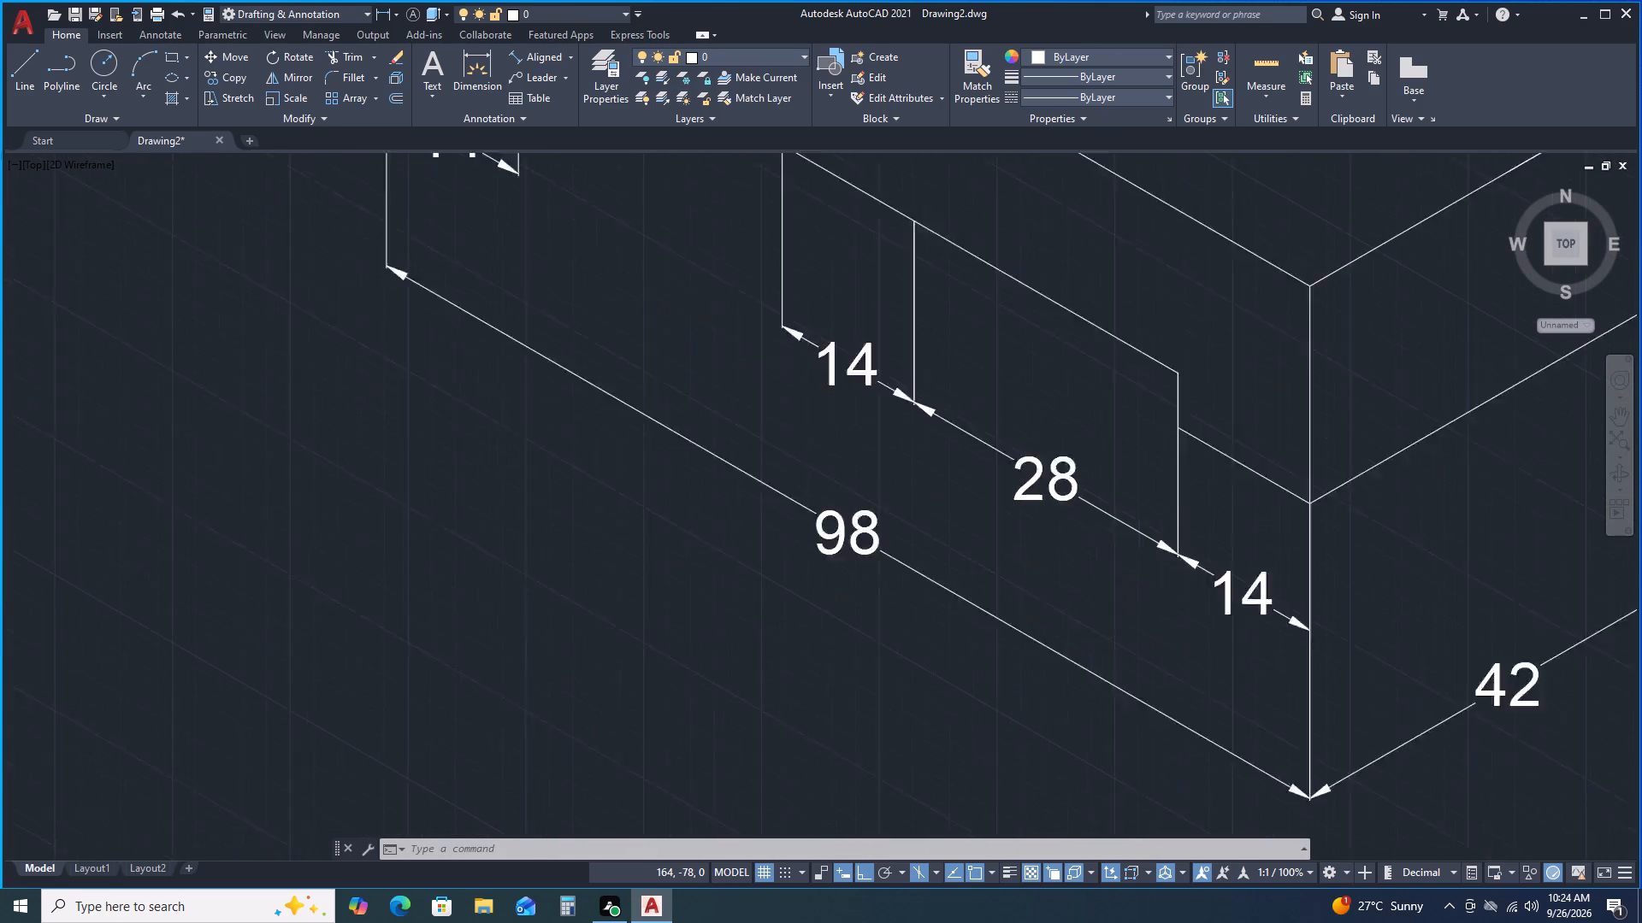
scroll(1013, 407, up, 1)
middle_drag(1020, 386, 695, 497)
scroll(738, 479, down, 2)
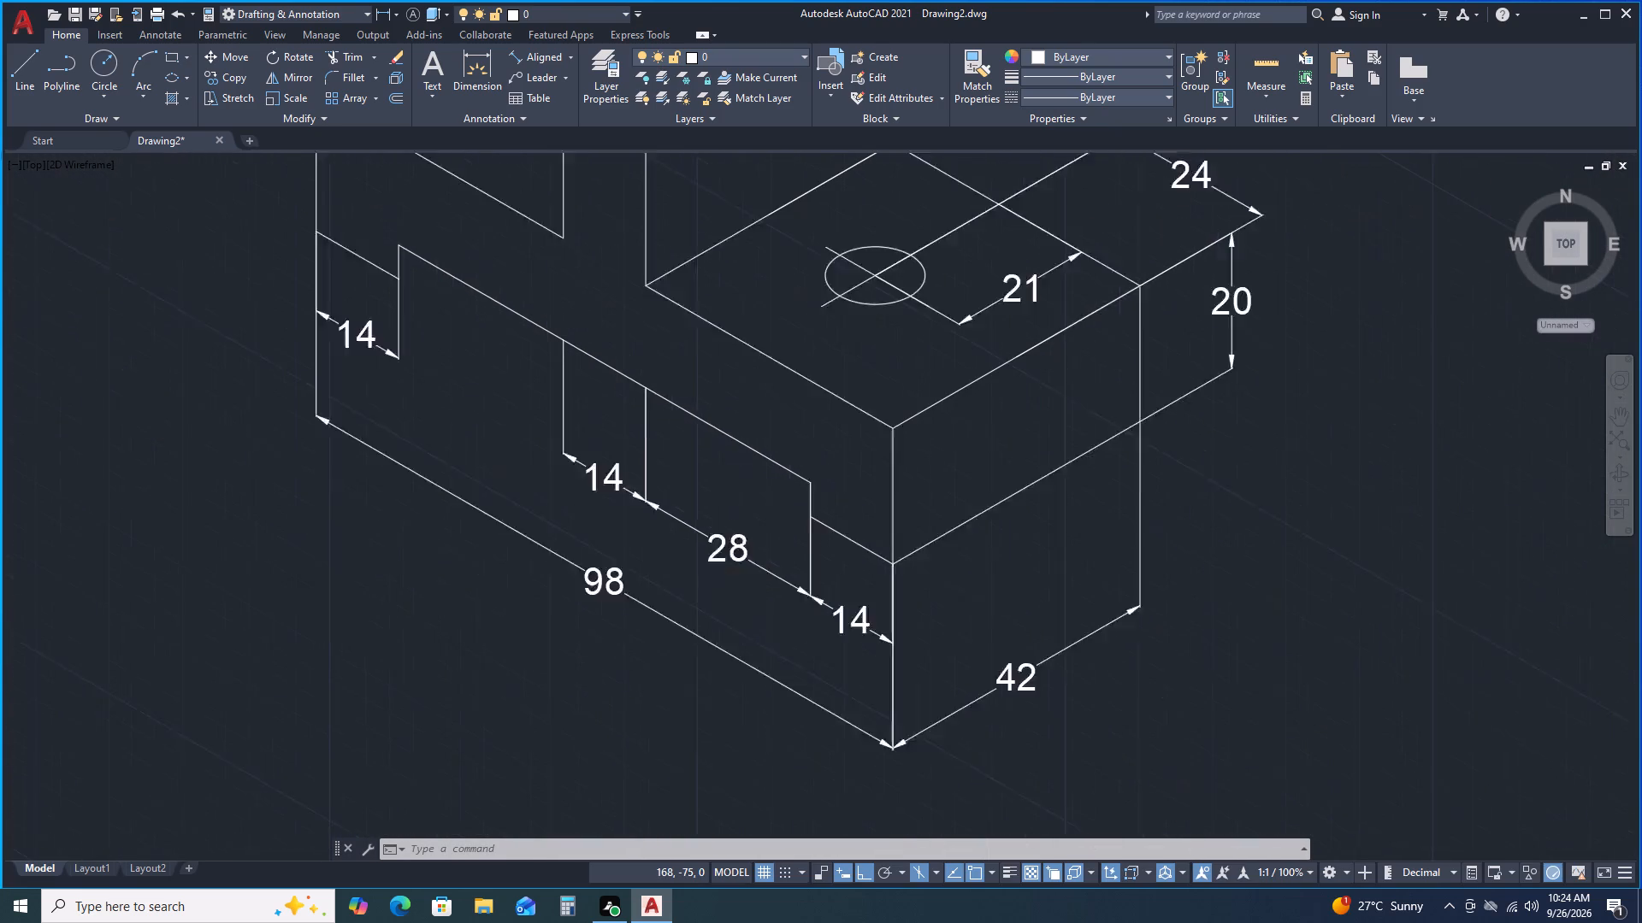
Stretch the 24 dimension's line inward so its arrowhead meets the upper end point of the 20 dimension.
middle_drag(1085, 472, 895, 562)
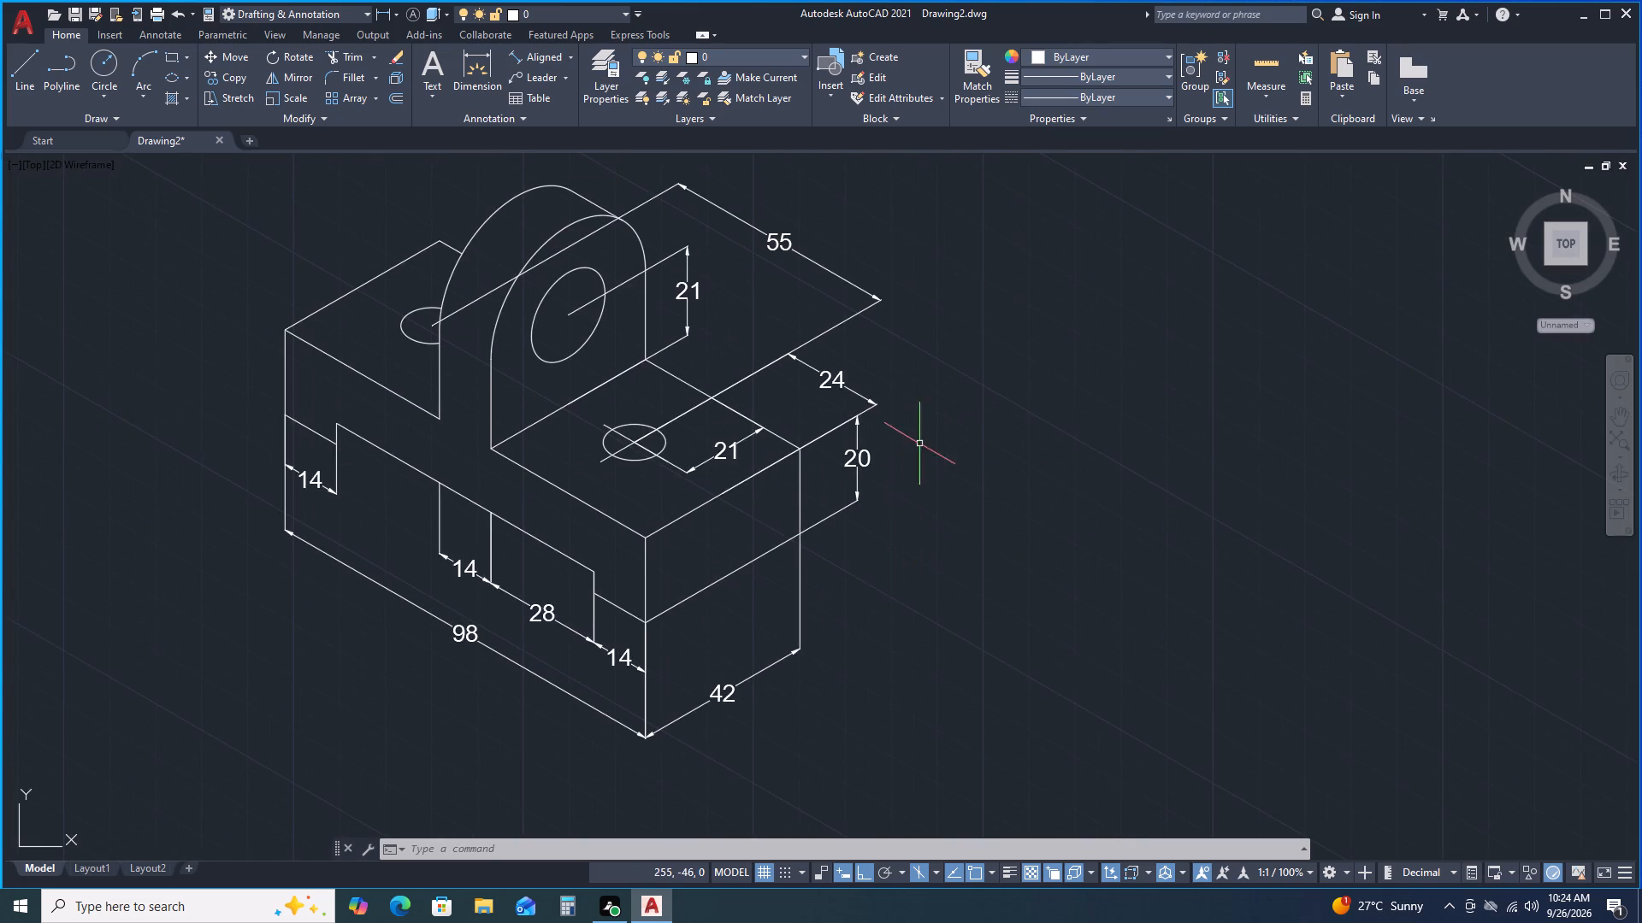
scroll(903, 383, up, 2)
click(726, 369)
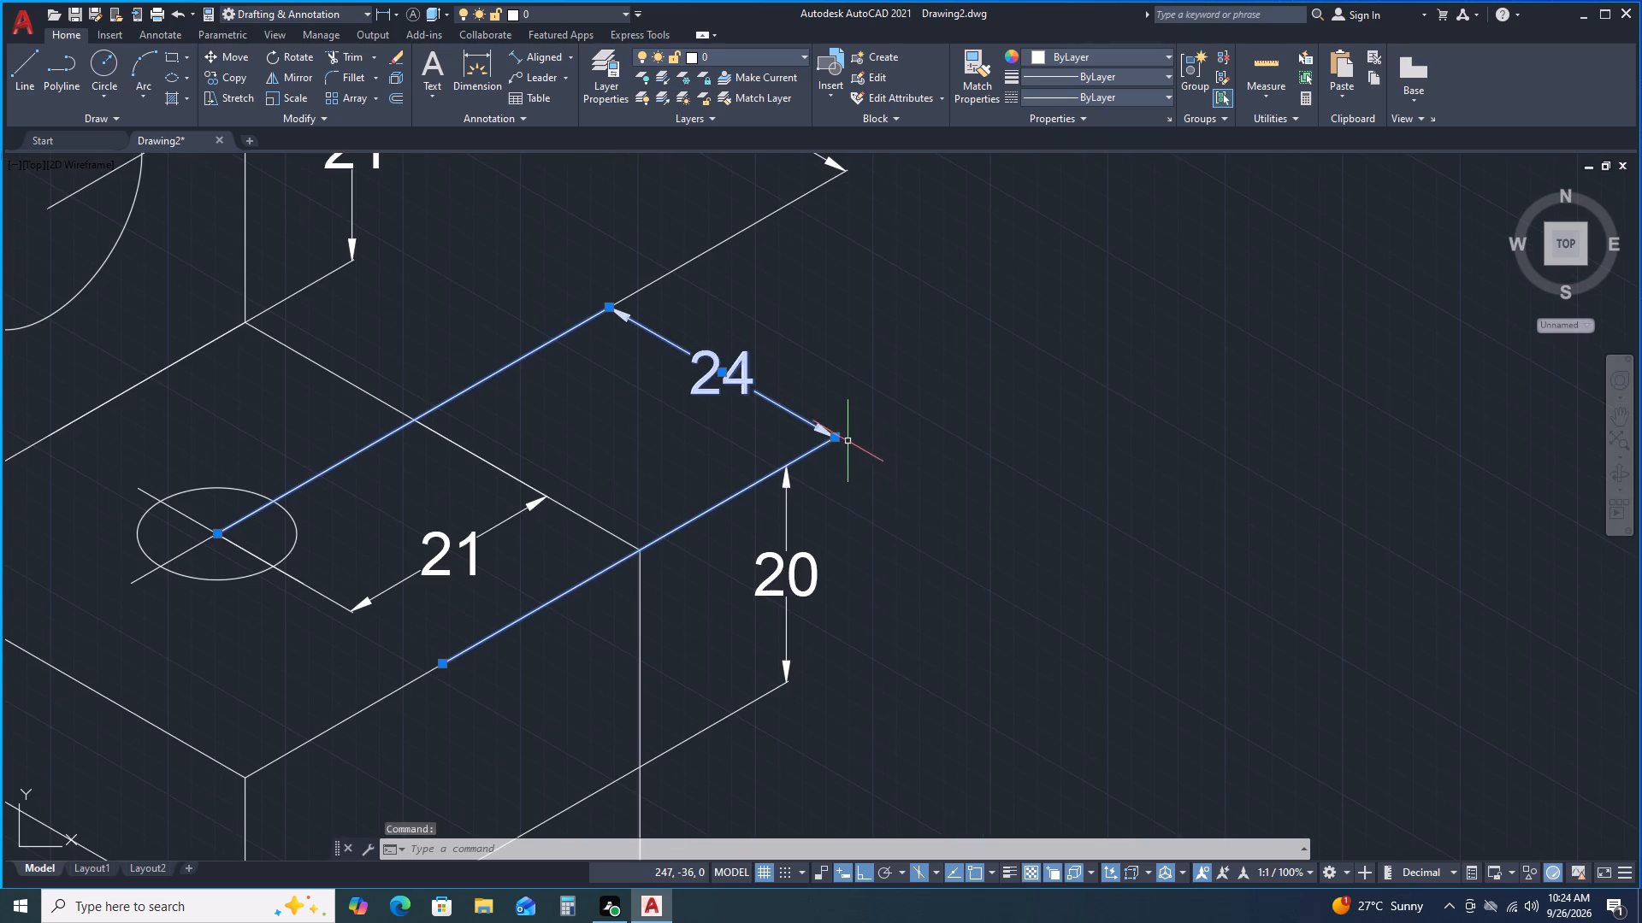
click(838, 437)
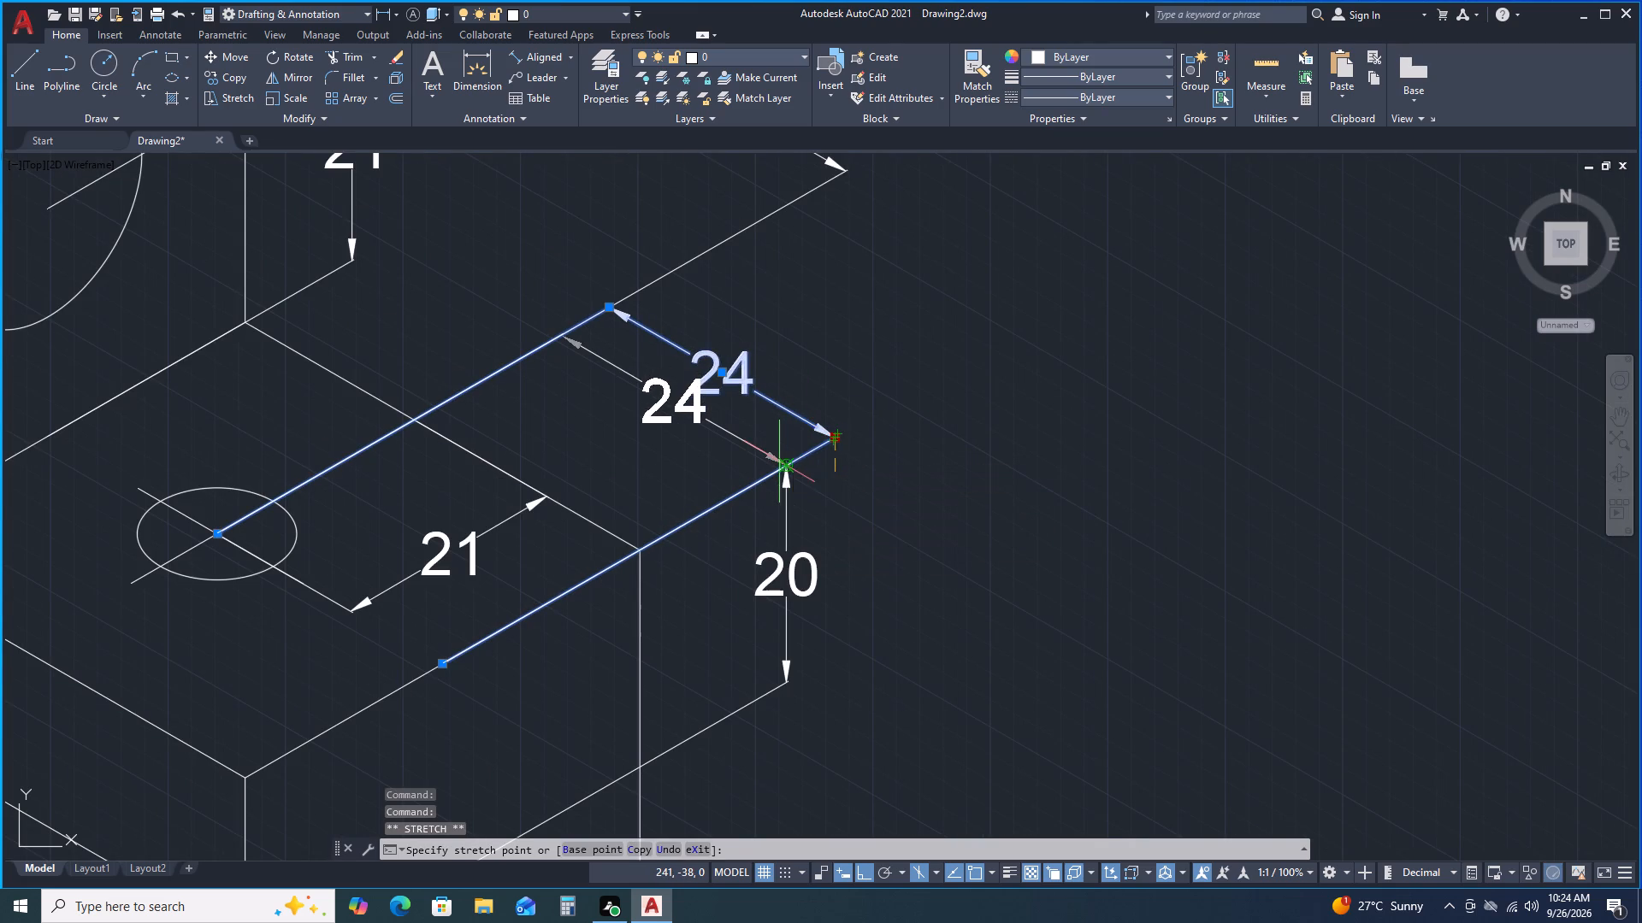
click(779, 461)
middle_drag(932, 317, 996, 541)
scroll(735, 443, down, 2)
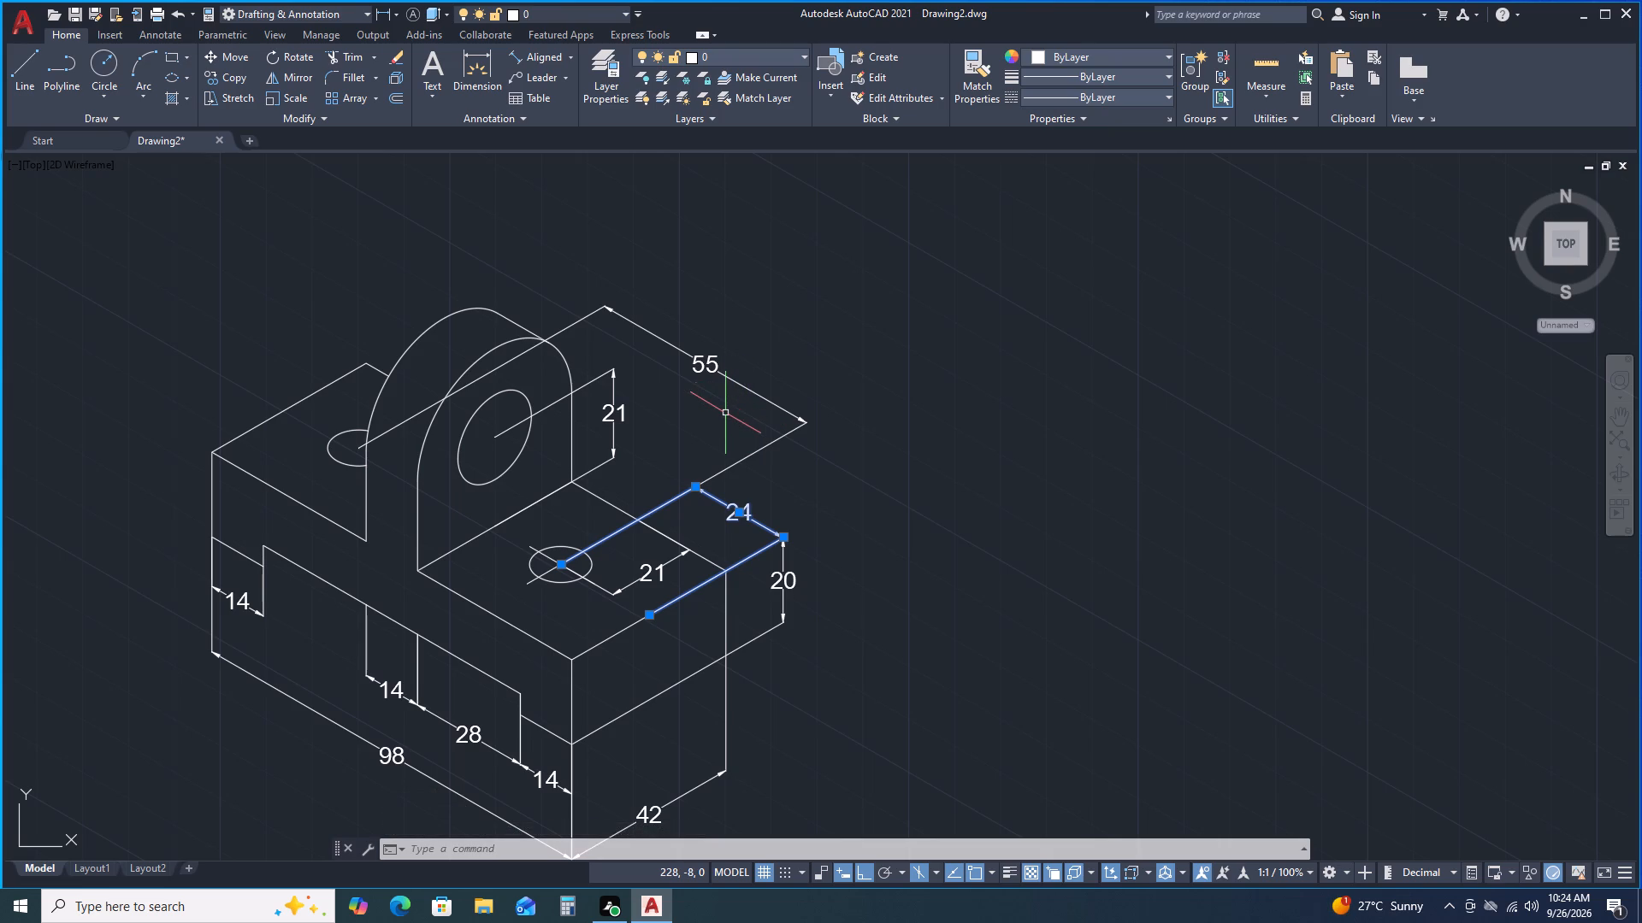
key(Escape)
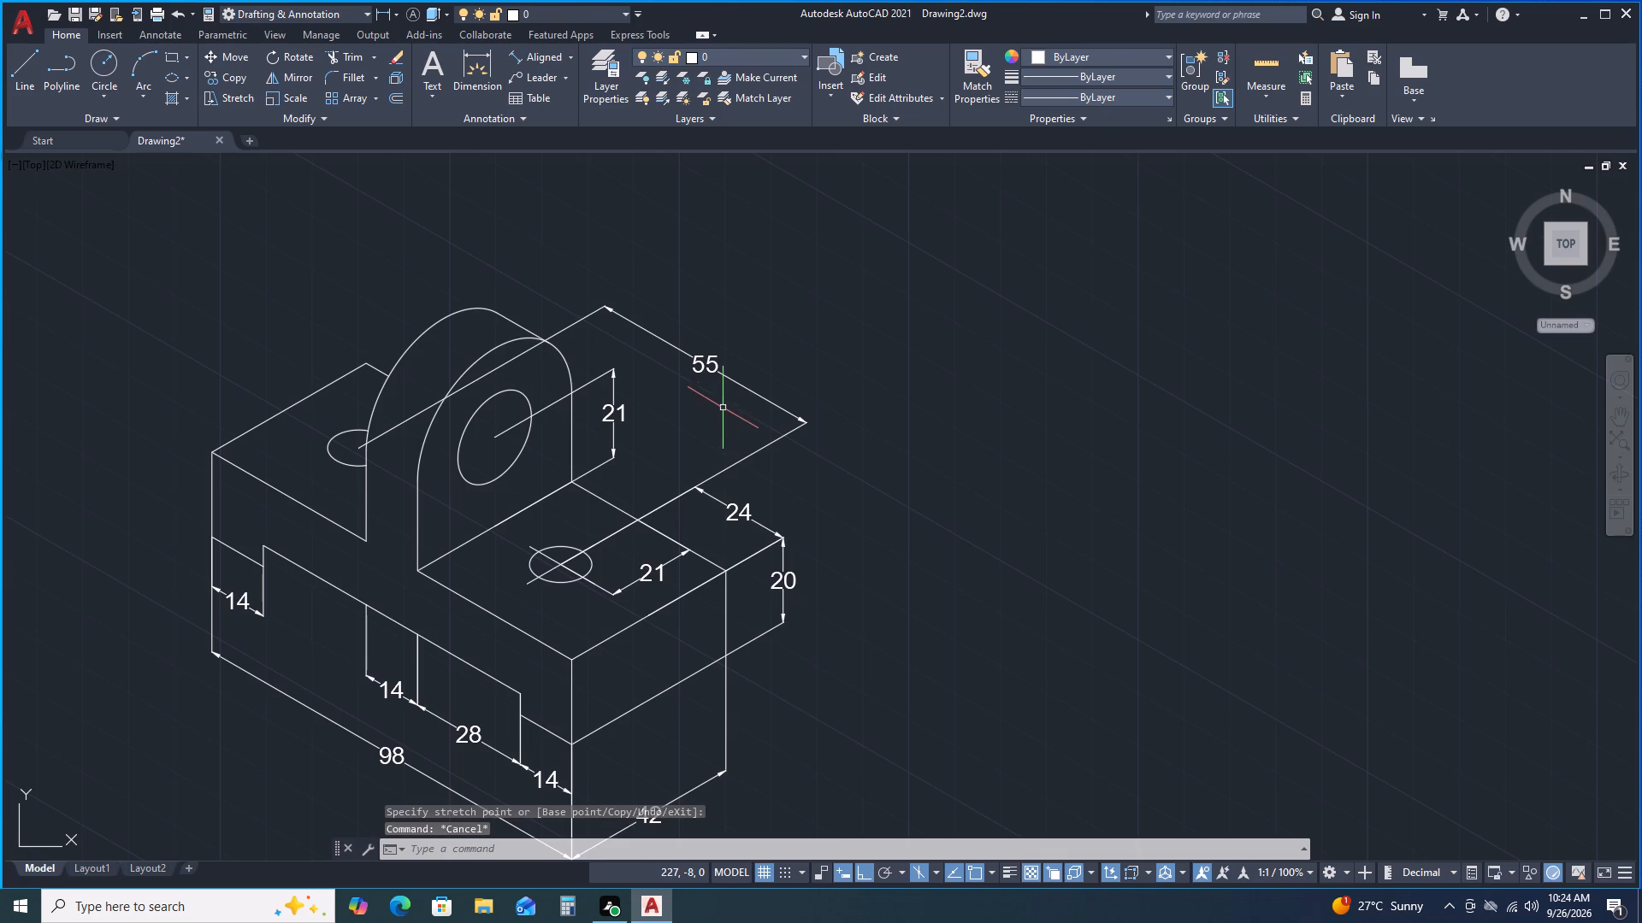
Draw a 30° centre line about 47 mm long through the lug hole's centre, extending past both sides of the lug's front face.
click(19, 69)
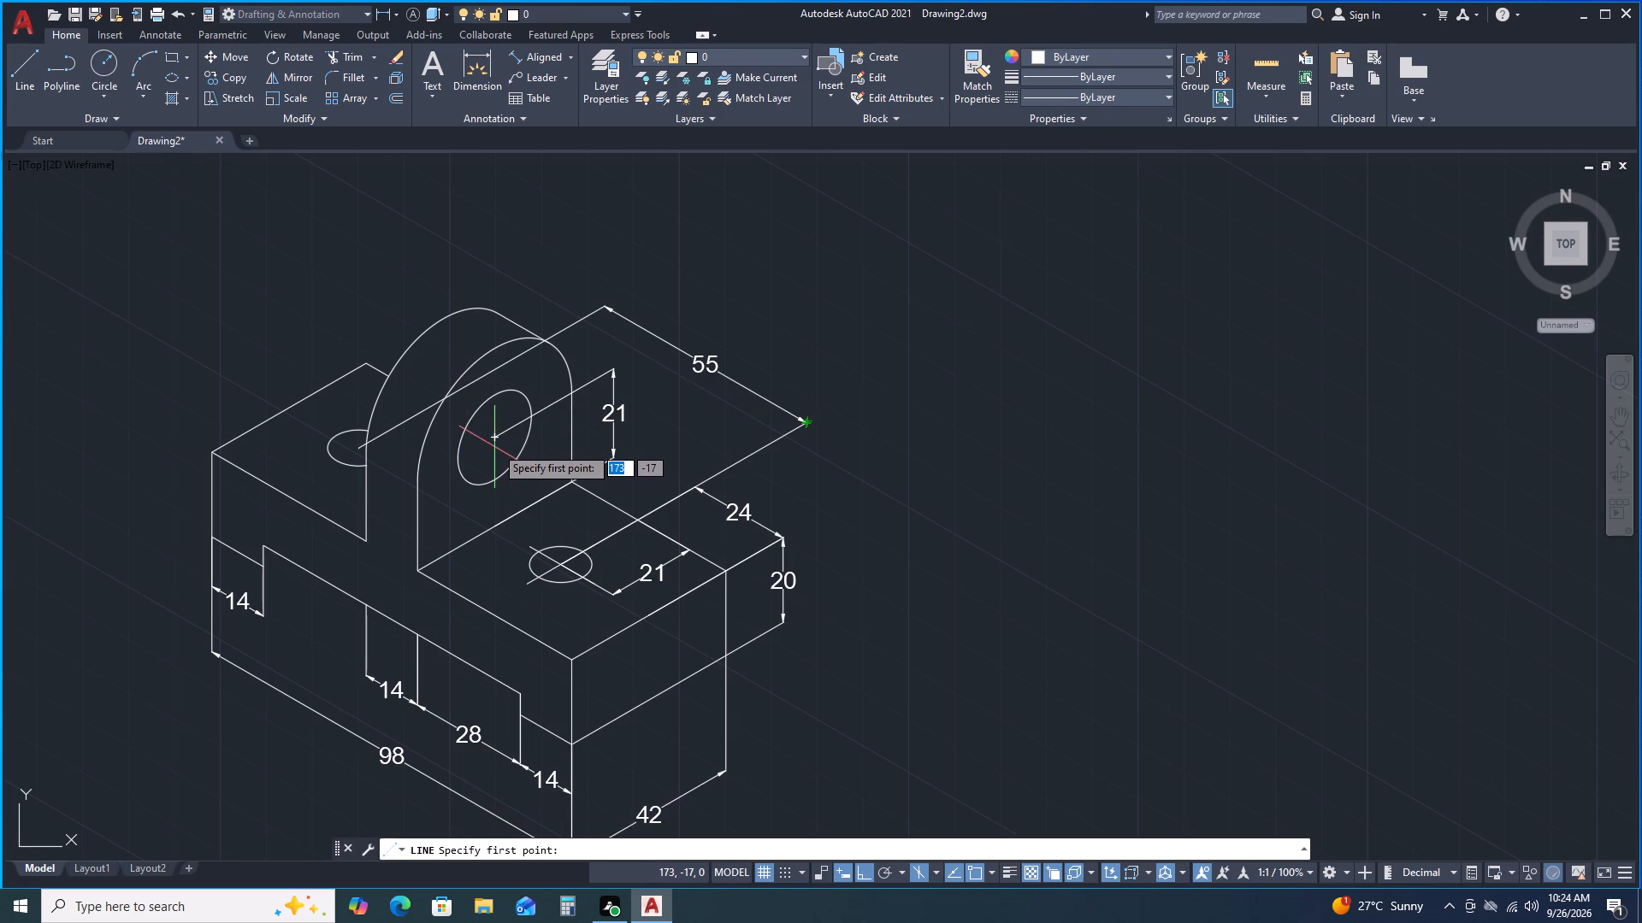
key(F5)
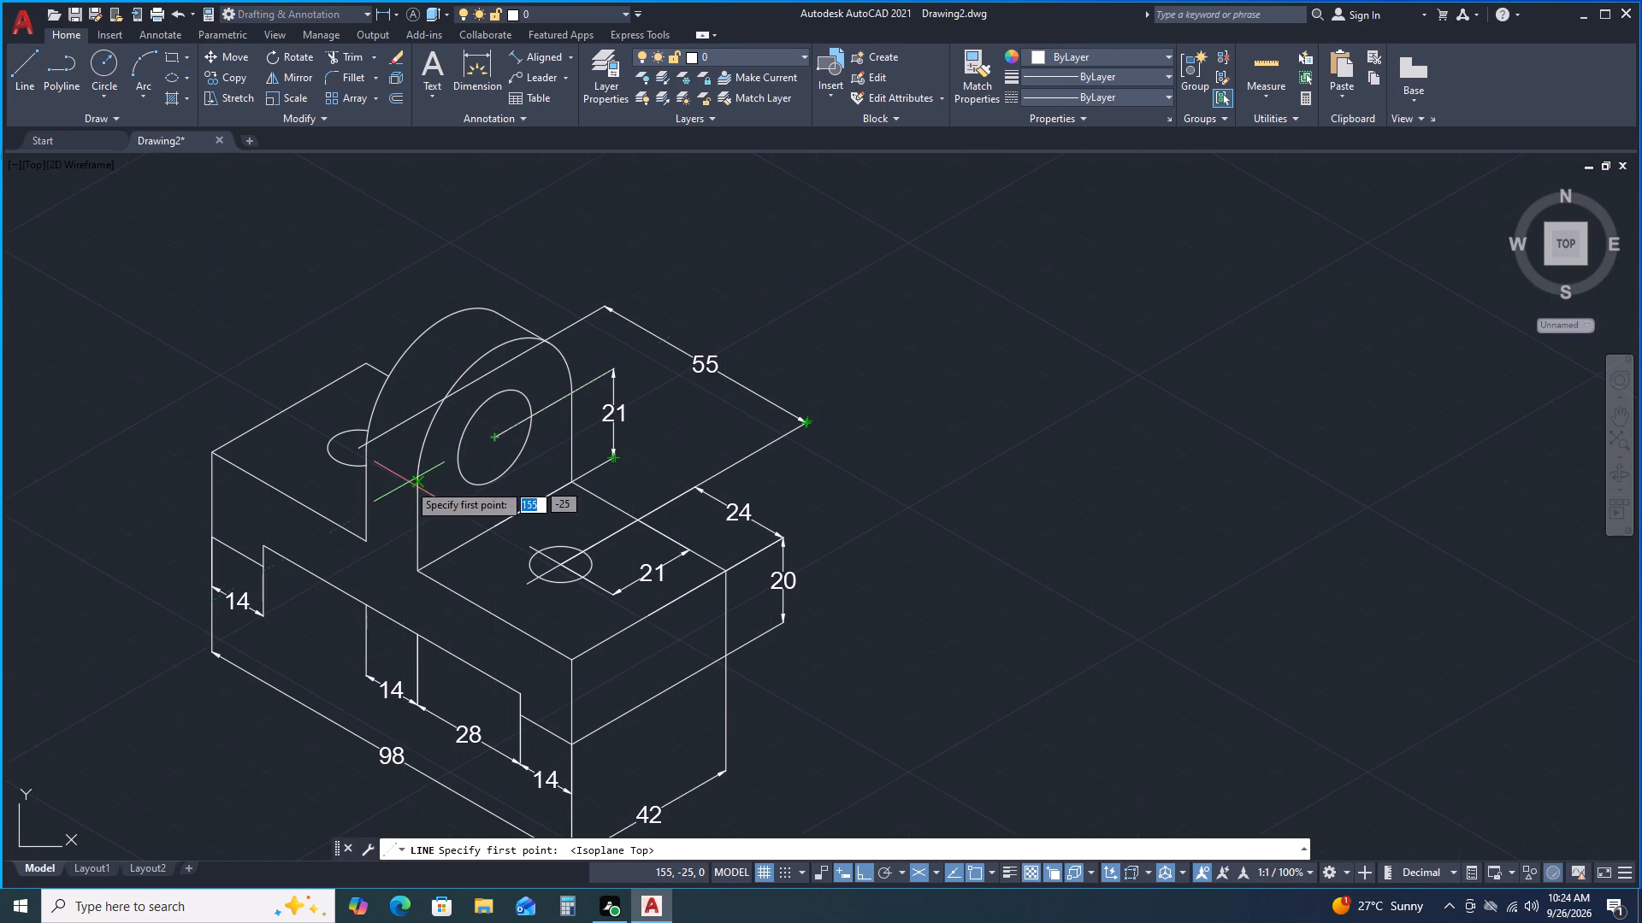
click(402, 485)
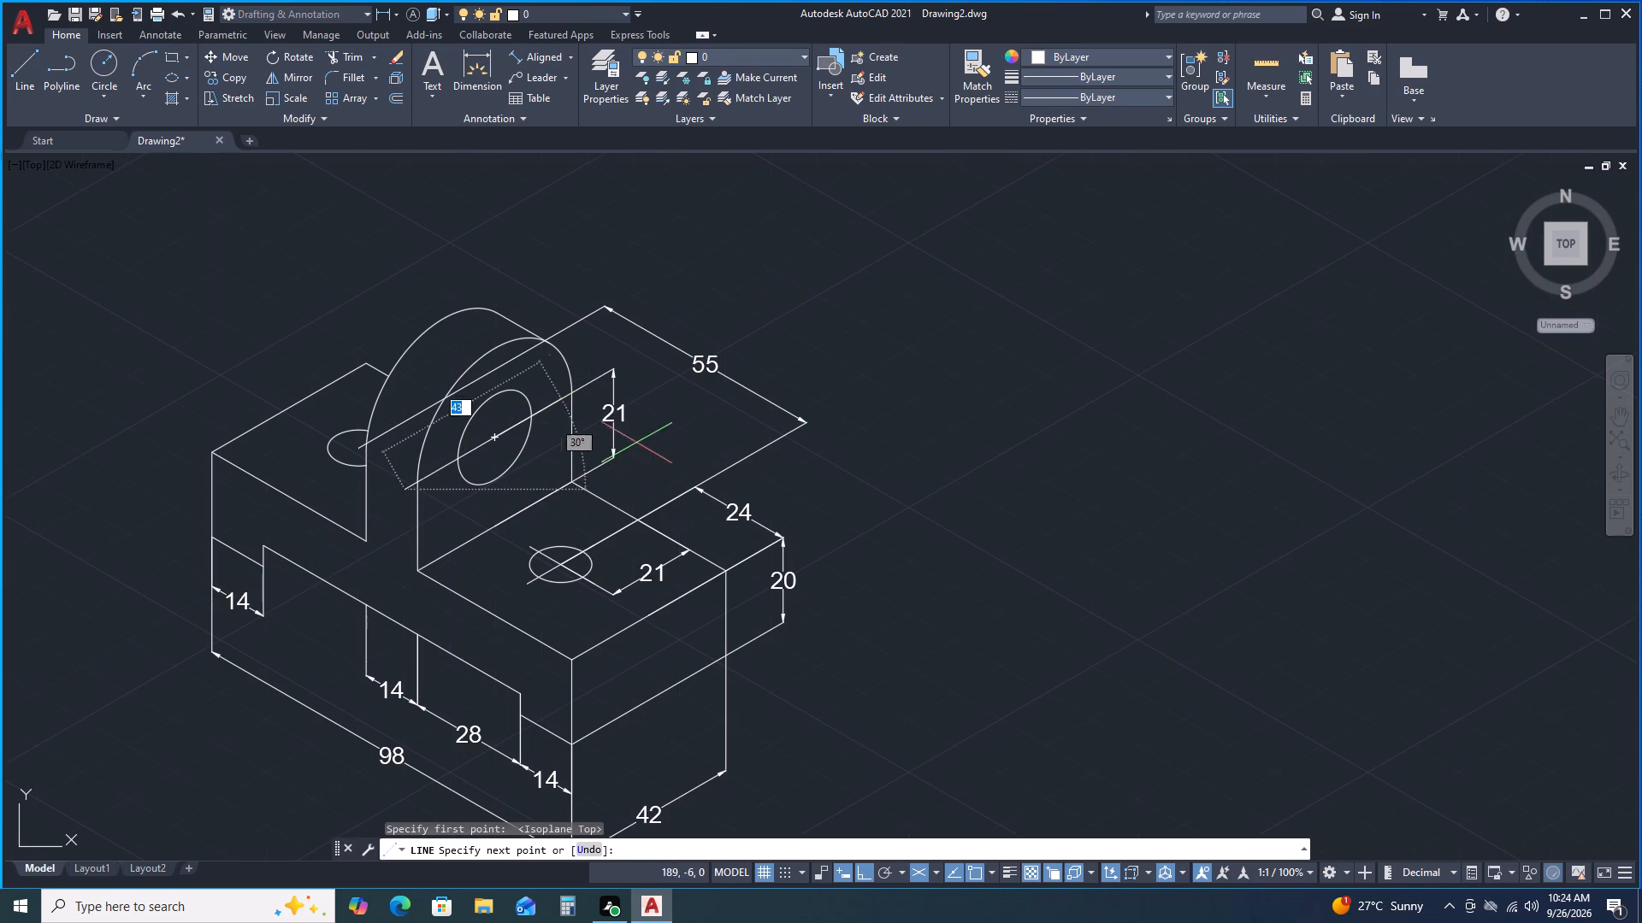
scroll(576, 394, up, 3)
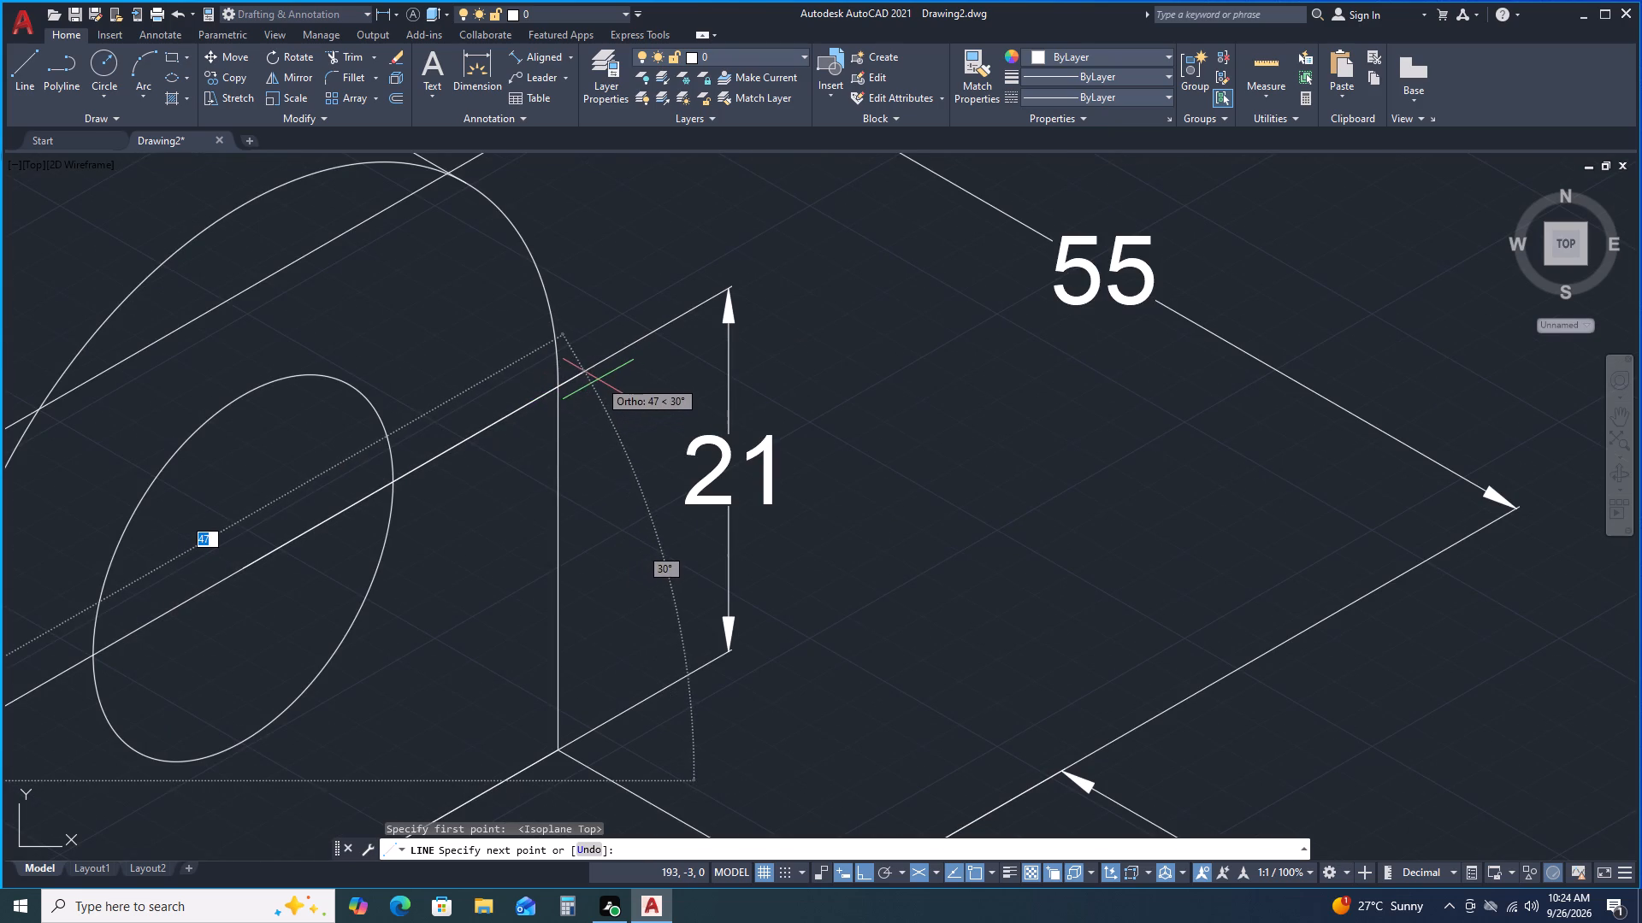
click(603, 379)
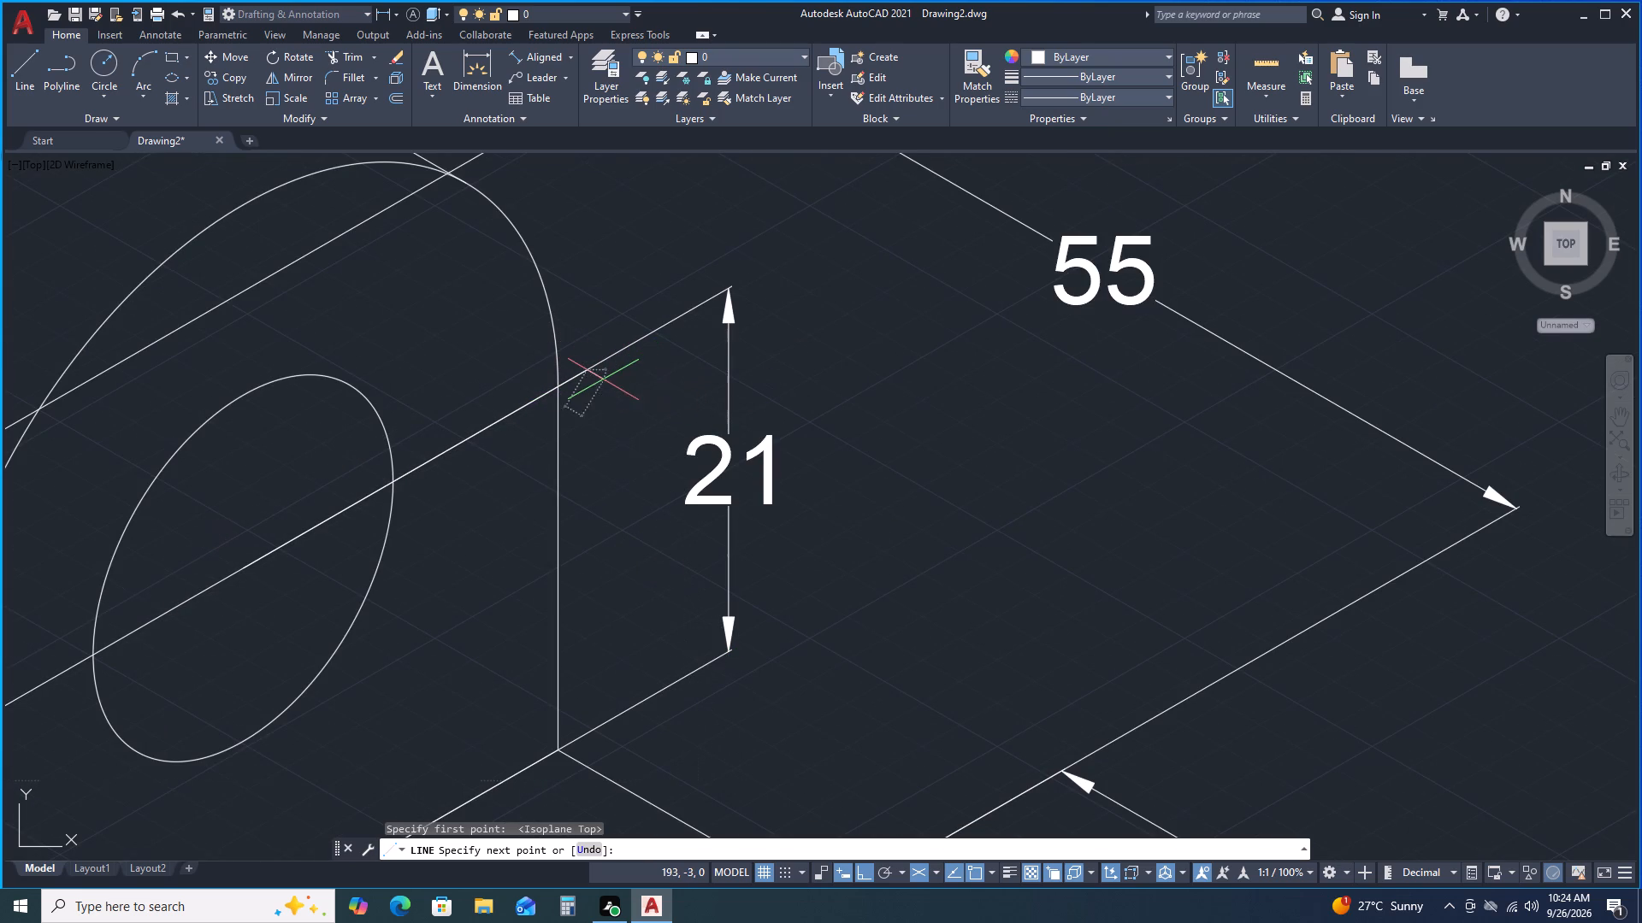
key(space)
scroll(450, 576, down, 2)
Draw a vertical centre line about 38 mm long through the lug hole's centre, from near the lug's base to above the hole.
key(space)
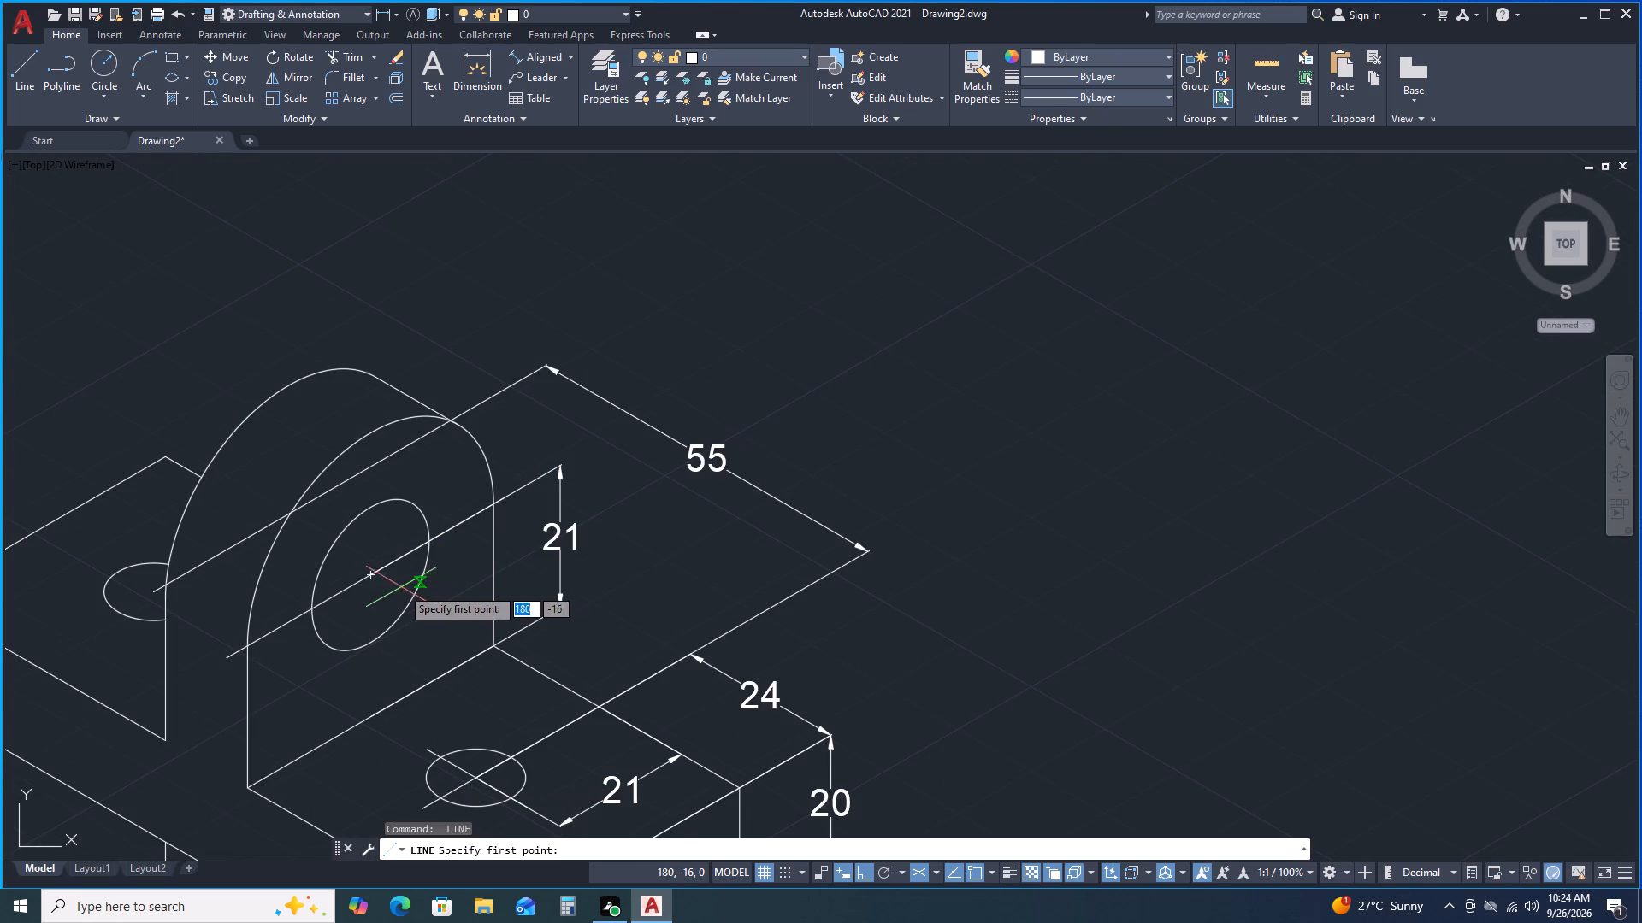
key(F5)
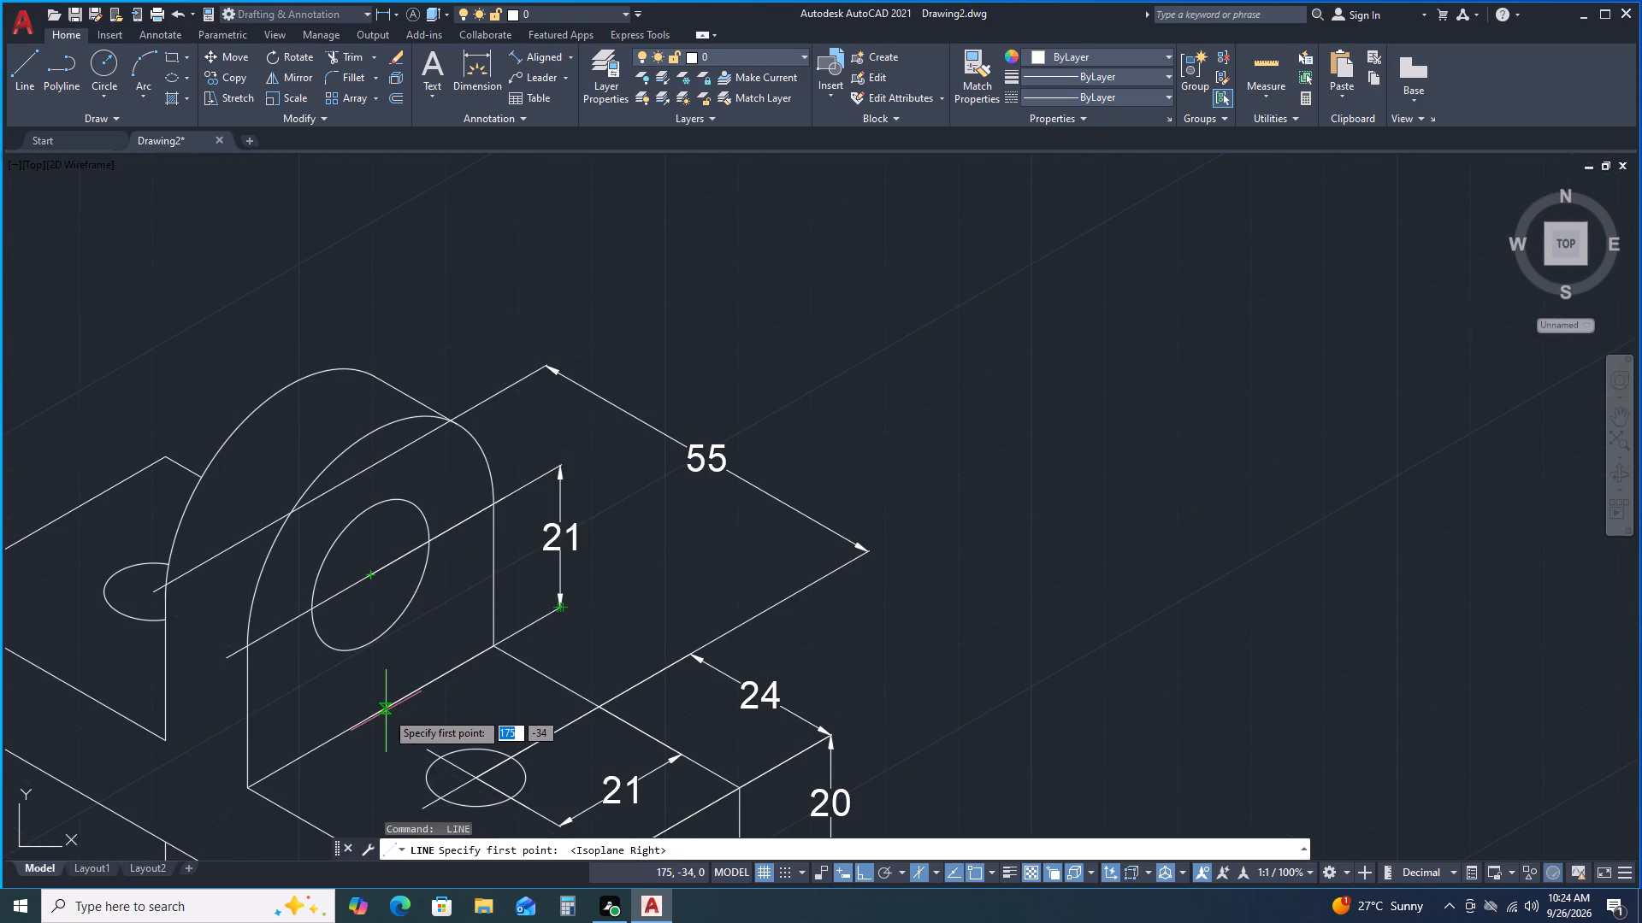
click(368, 707)
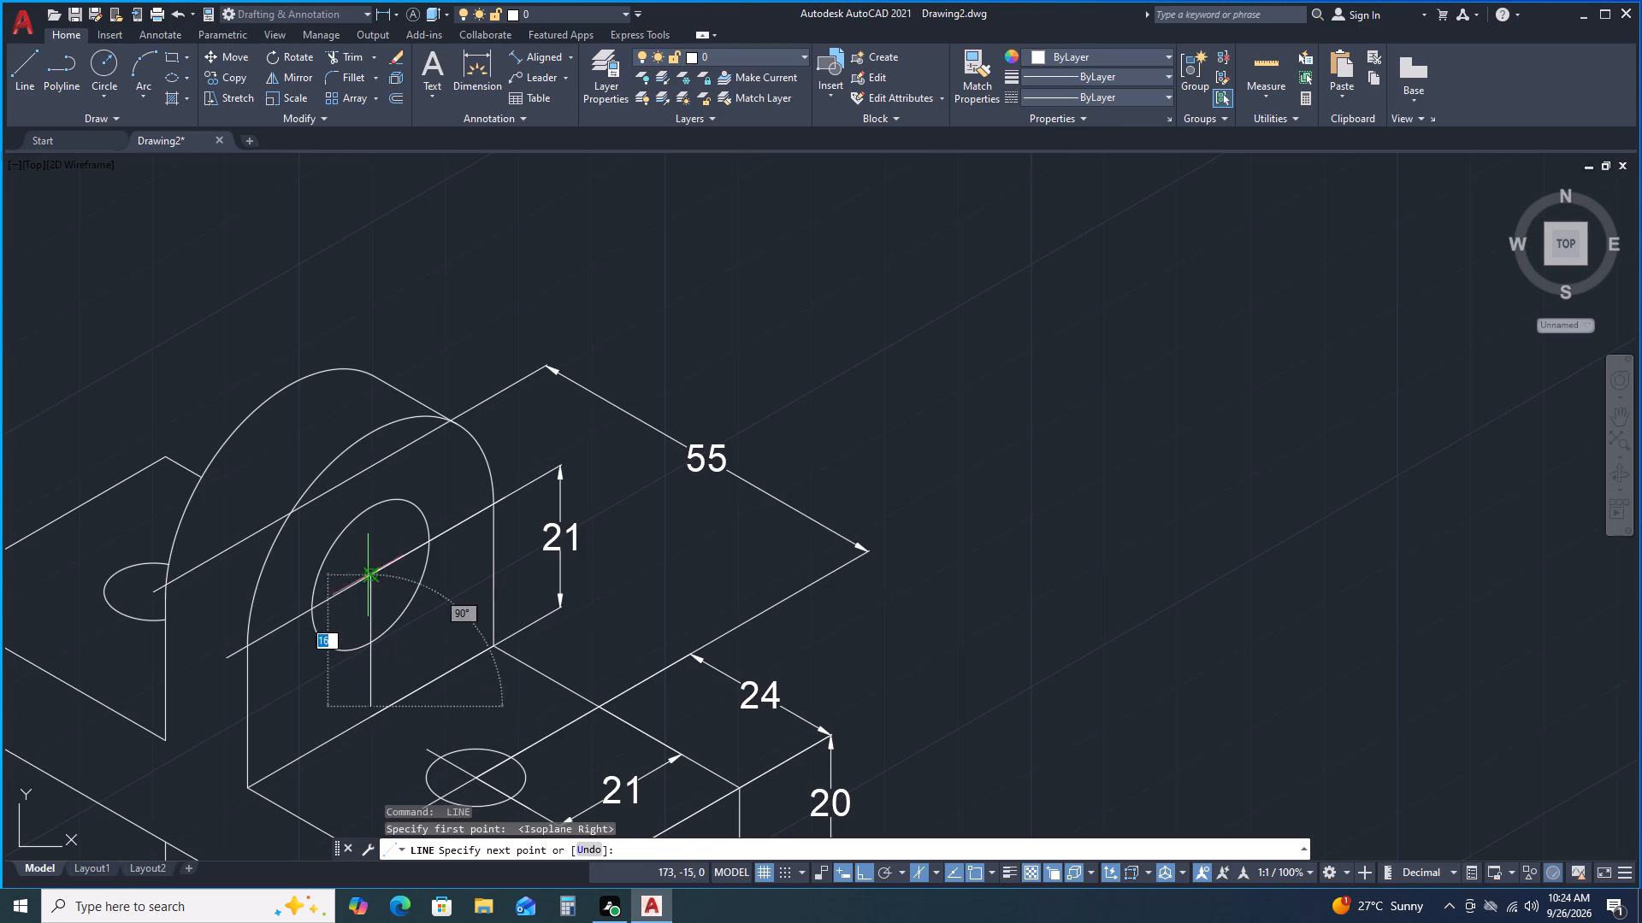
click(371, 451)
key(space)
scroll(384, 450, down, 2)
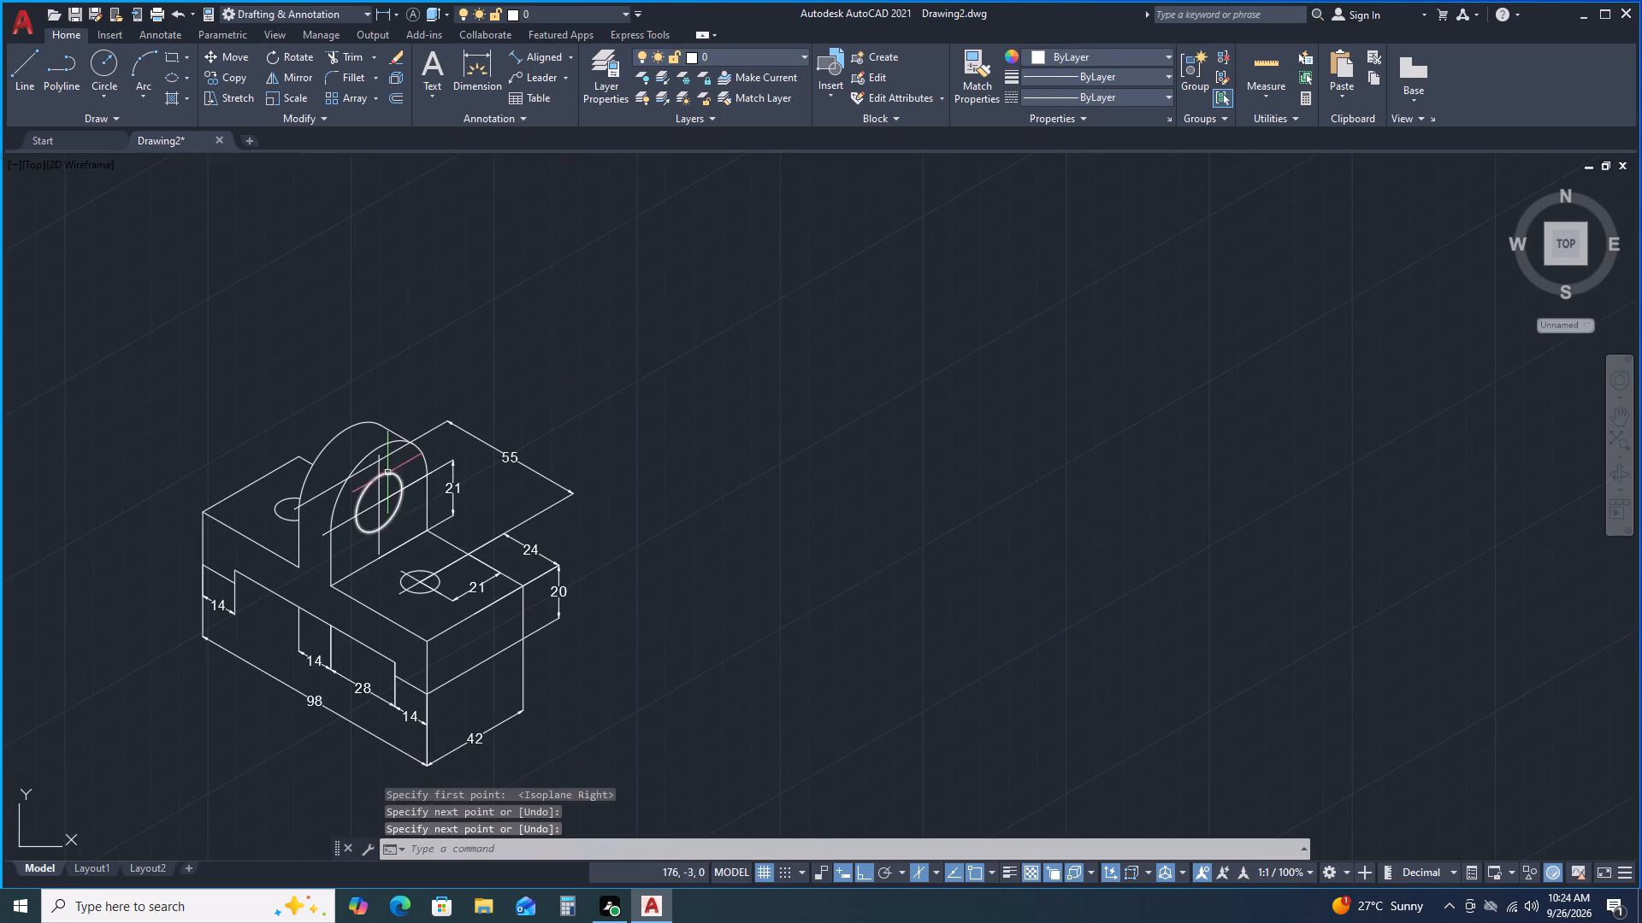
Place a multileader with Ortho off from the edge of the front top-face hole to a landing point beside the lug's base.
scroll(442, 483, up, 1)
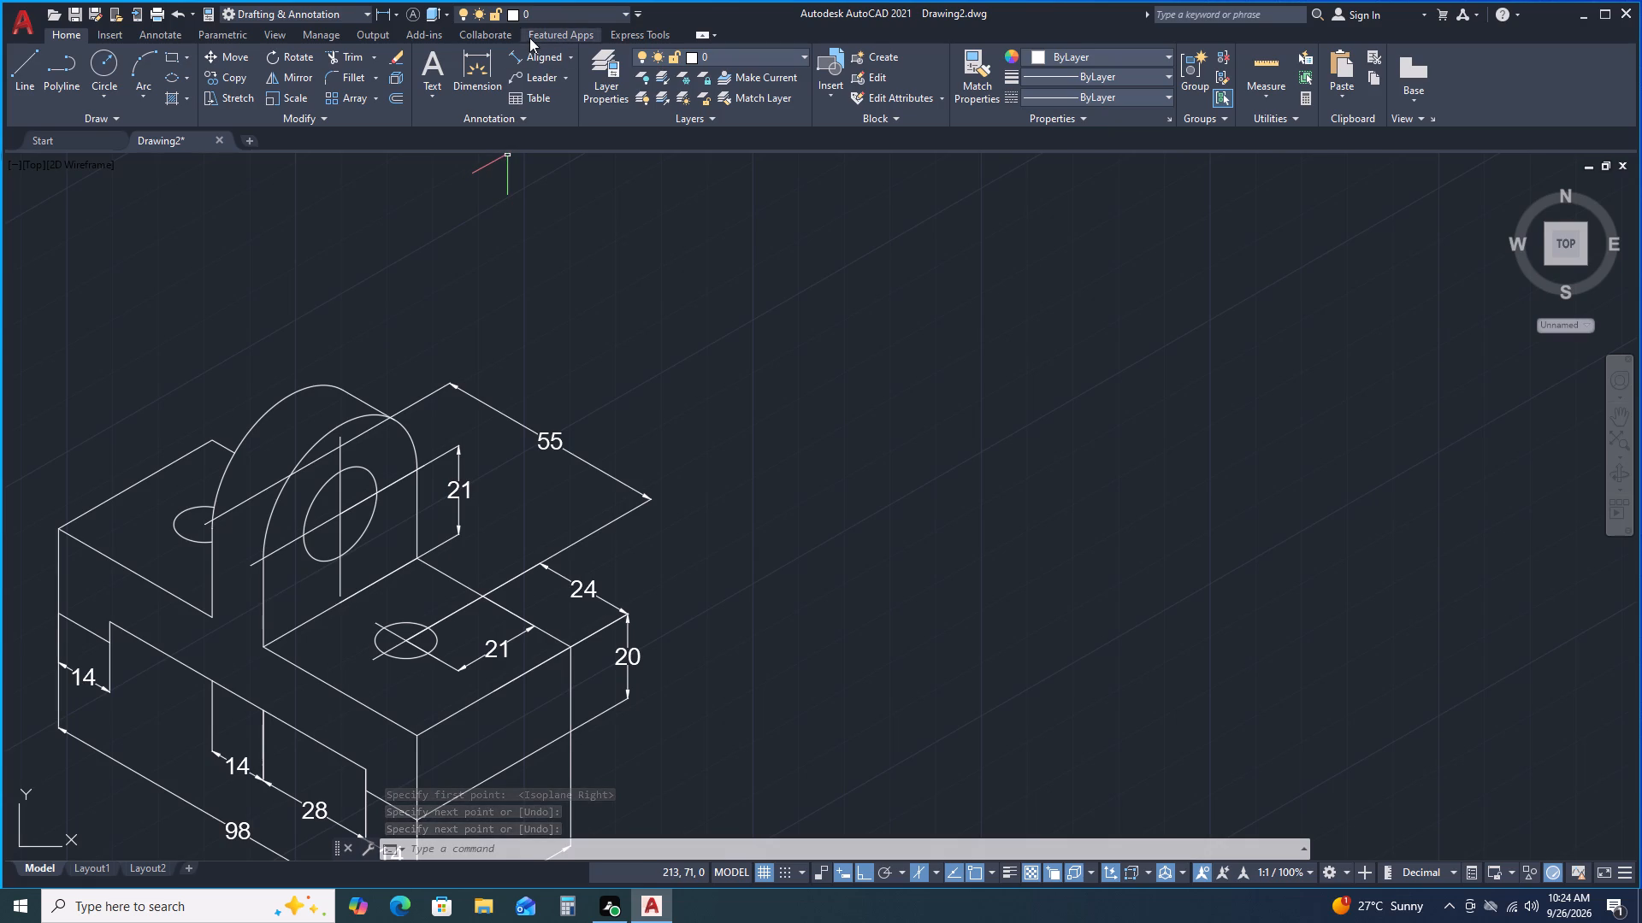
click(531, 83)
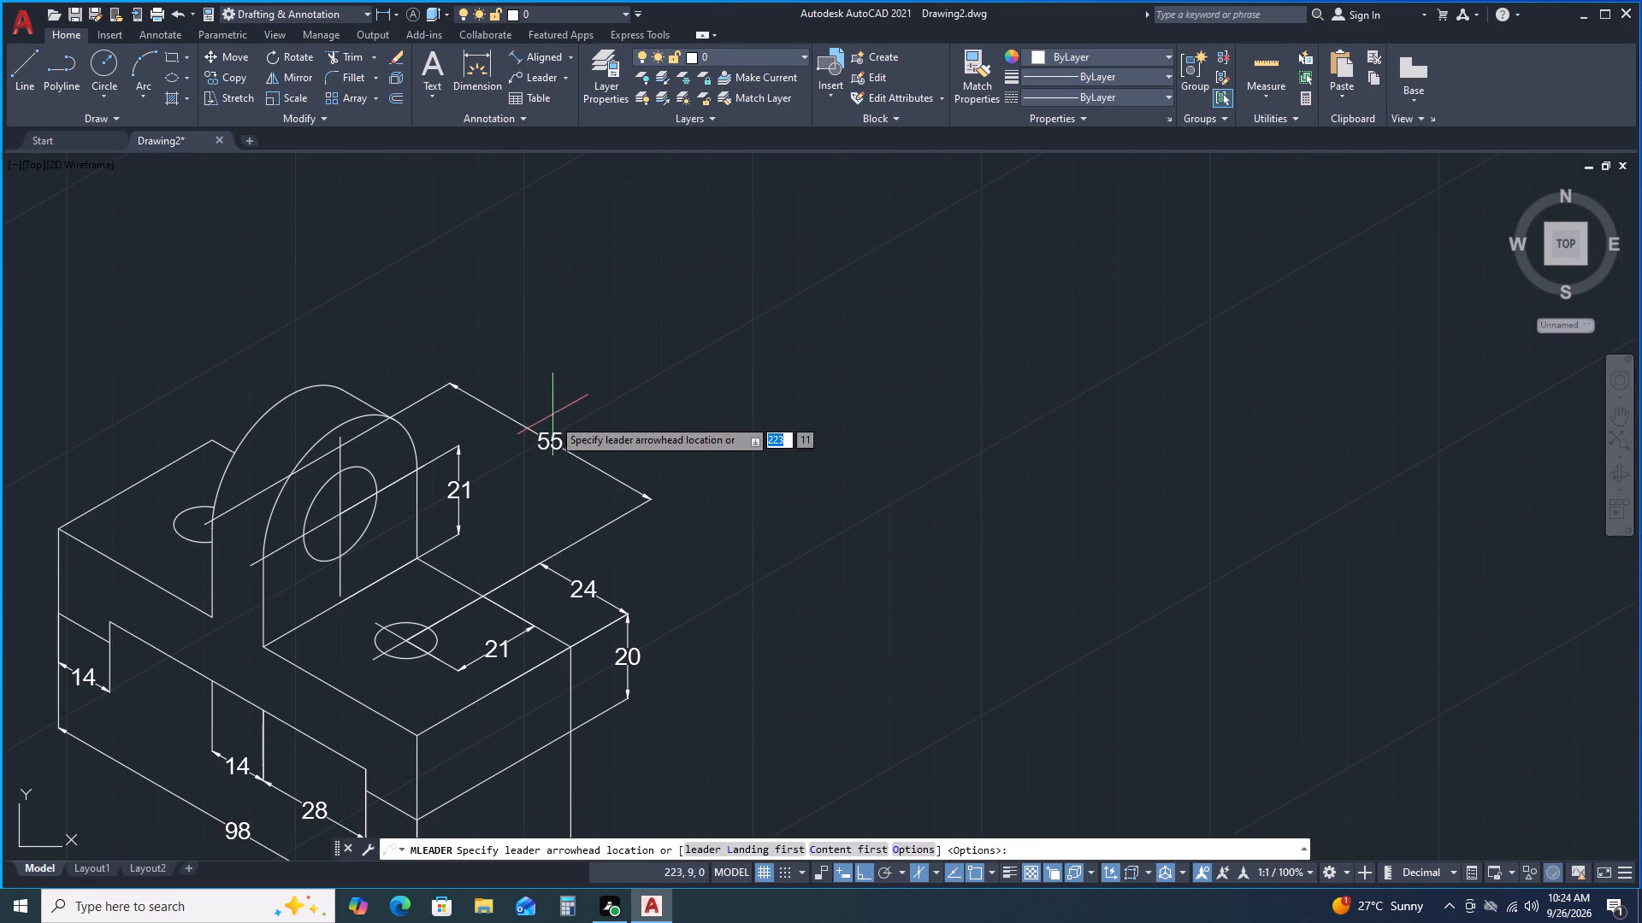
scroll(554, 432, up, 1)
scroll(556, 435, down, 1)
scroll(556, 440, up, 1)
middle_drag(418, 526, 428, 520)
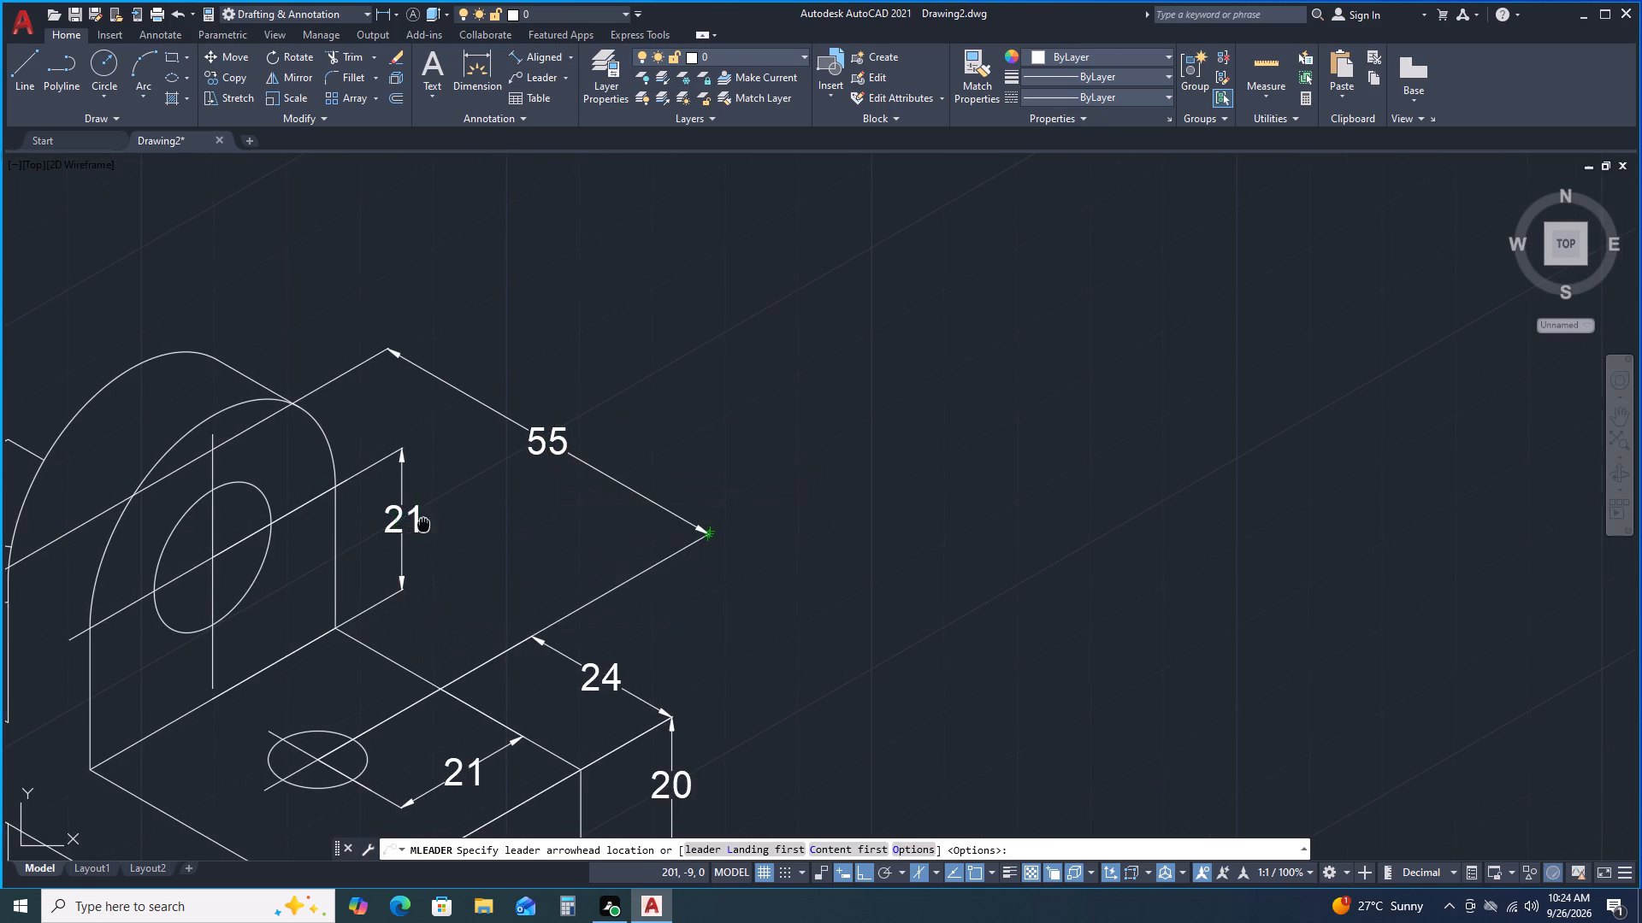
middle_drag(428, 520, 487, 387)
key(F8)
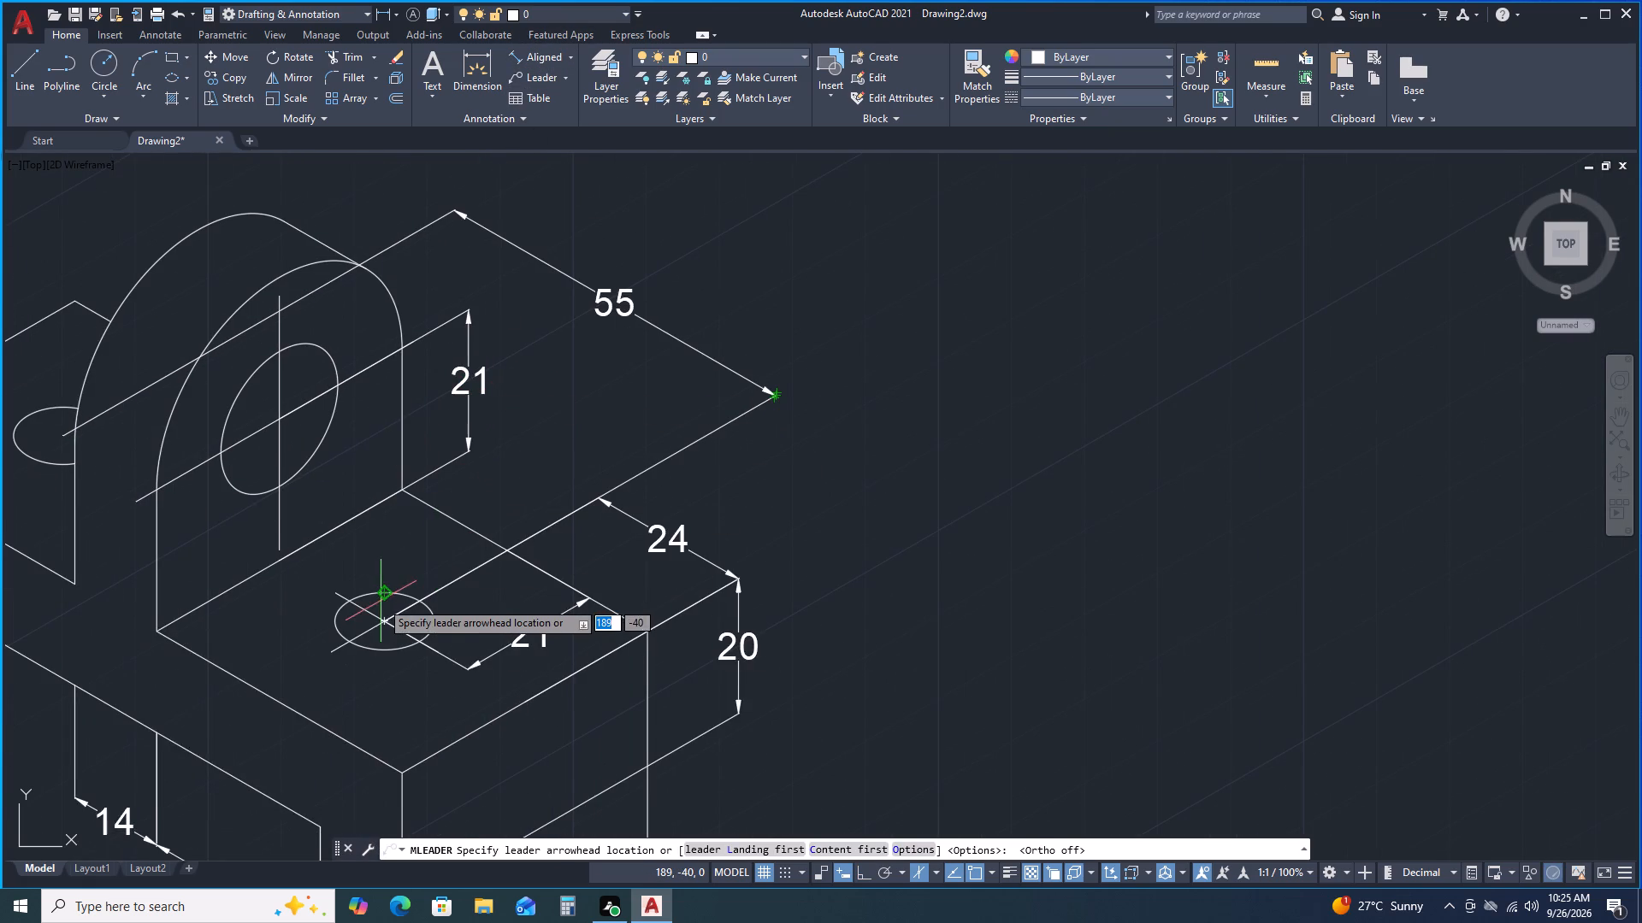
click(389, 595)
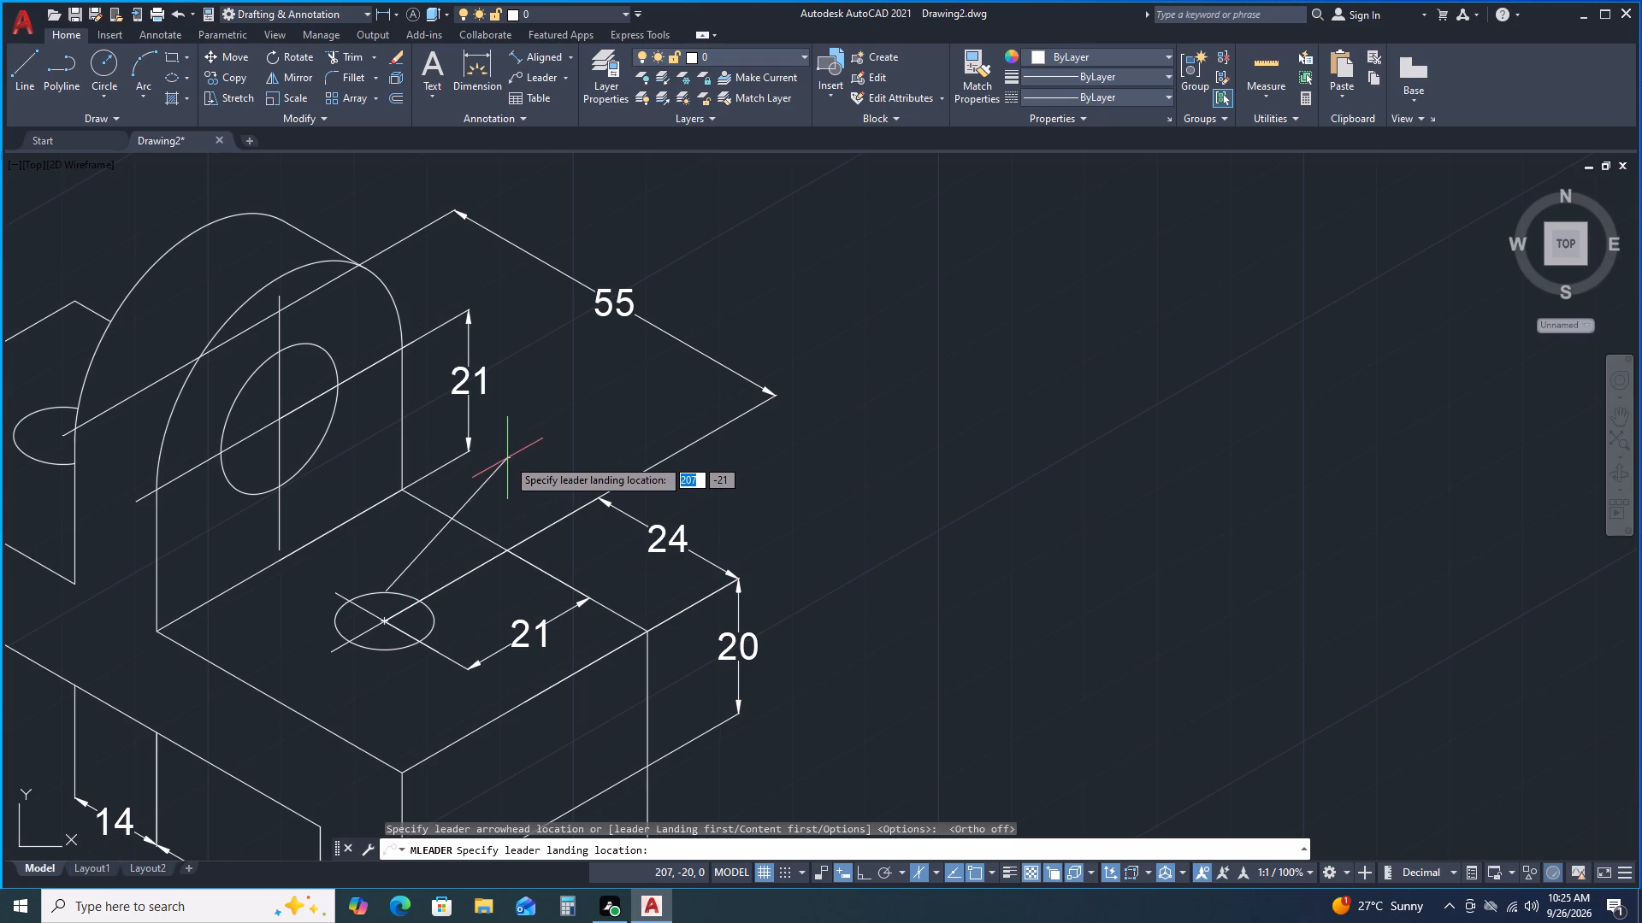
click(502, 459)
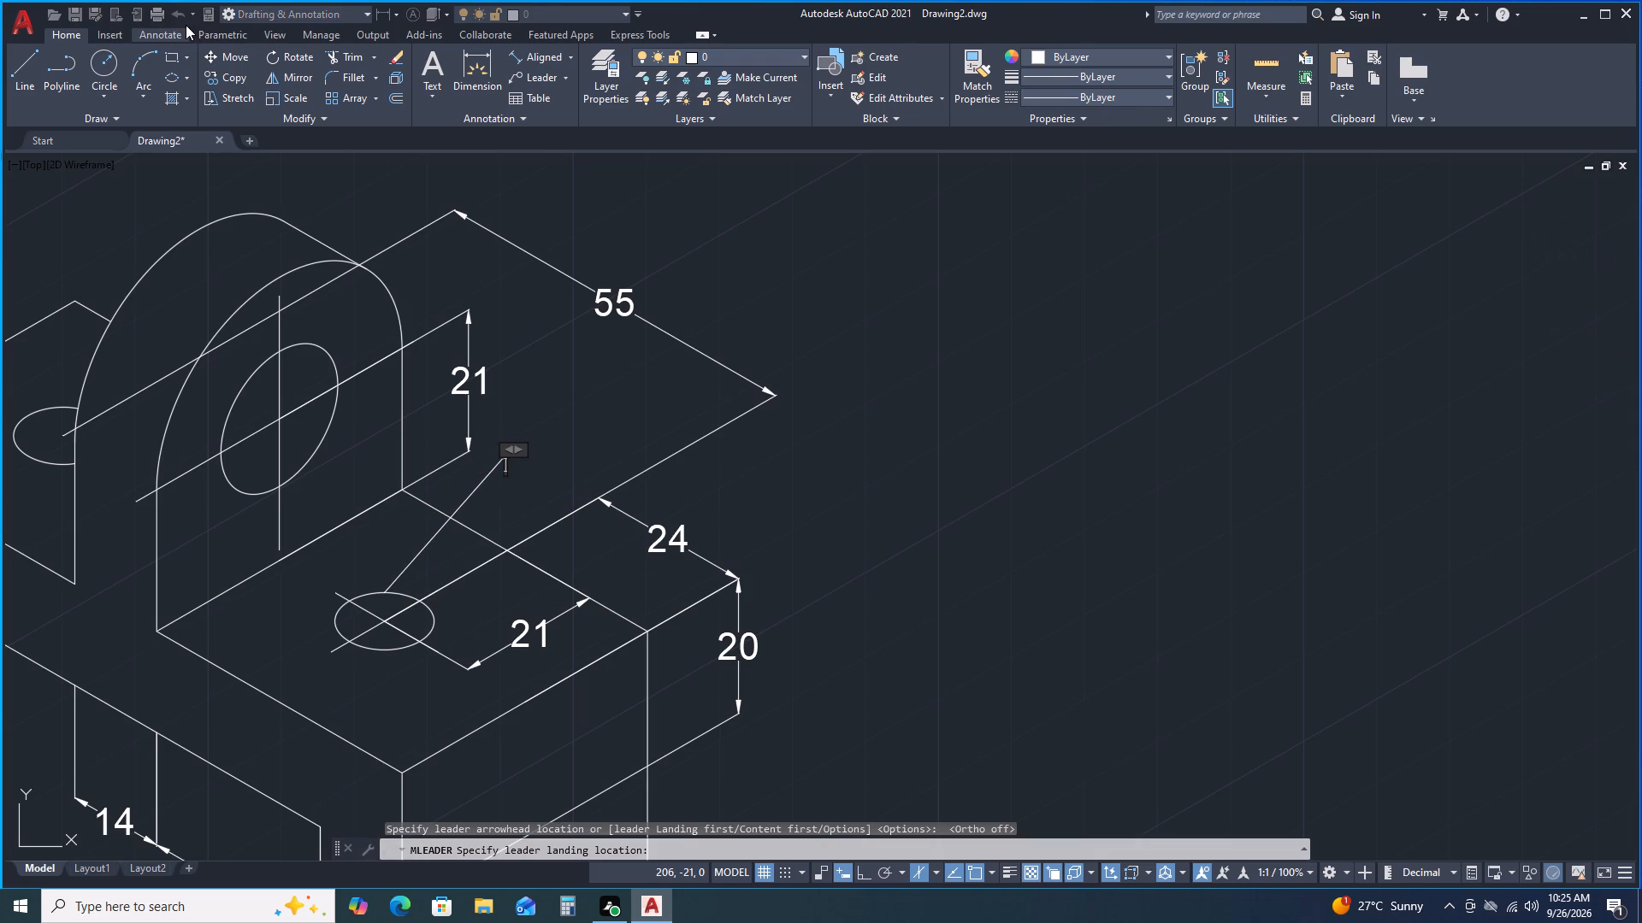
Set the leader's text height to 4 and enter the two-line note "2HOLES" and "Ø12" with the diameter symbol.
click(188, 73)
key(4)
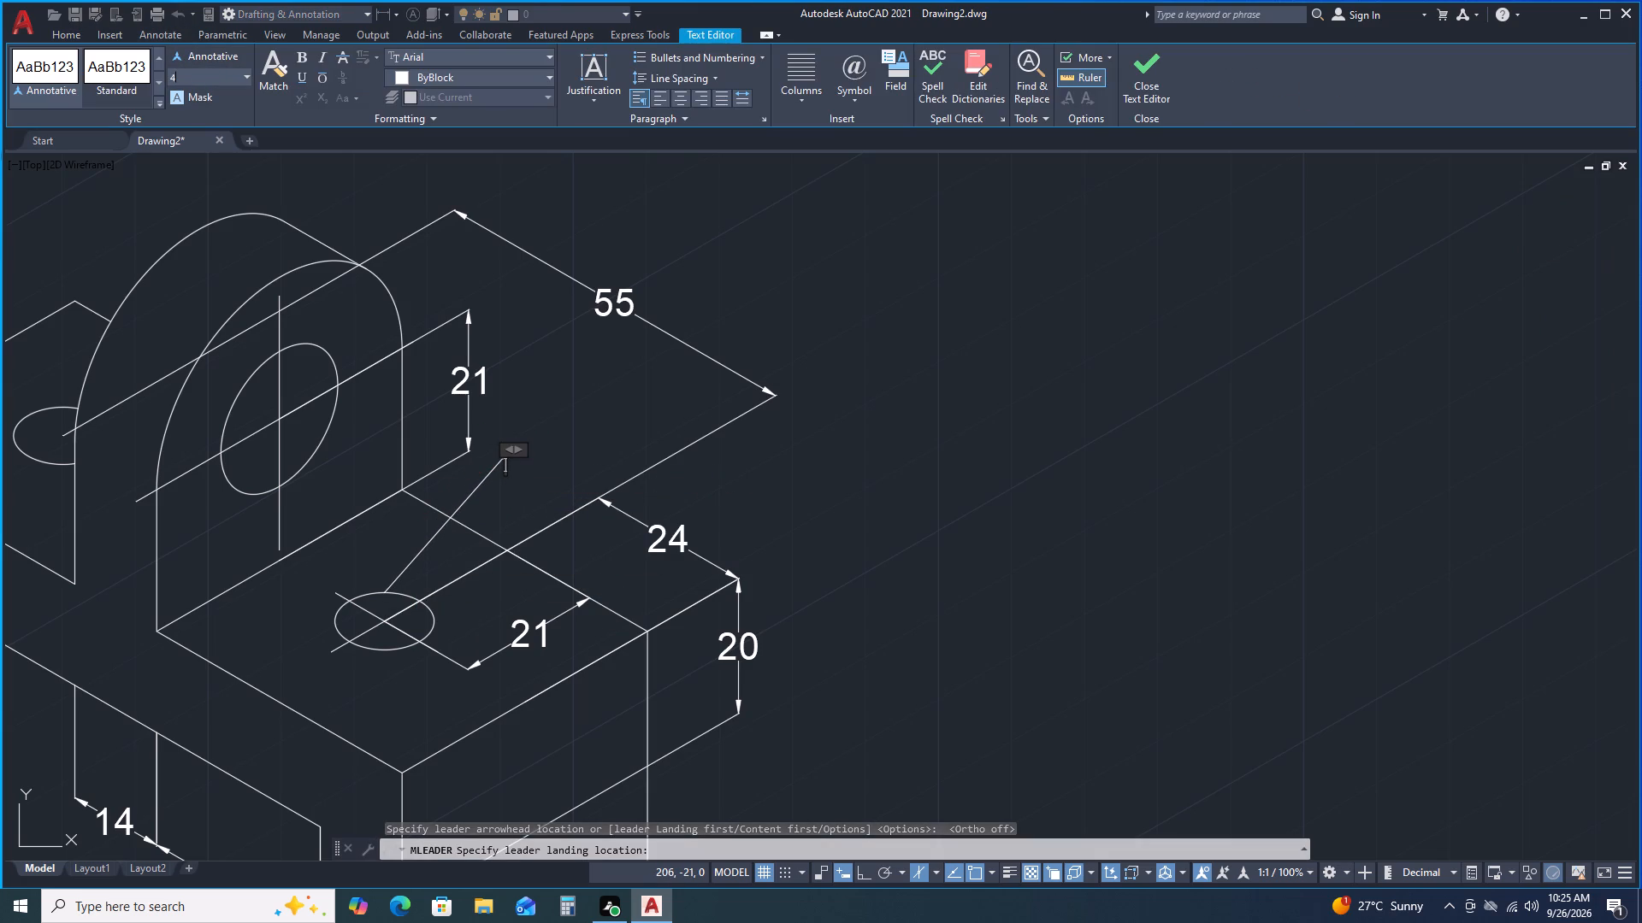
key(Return)
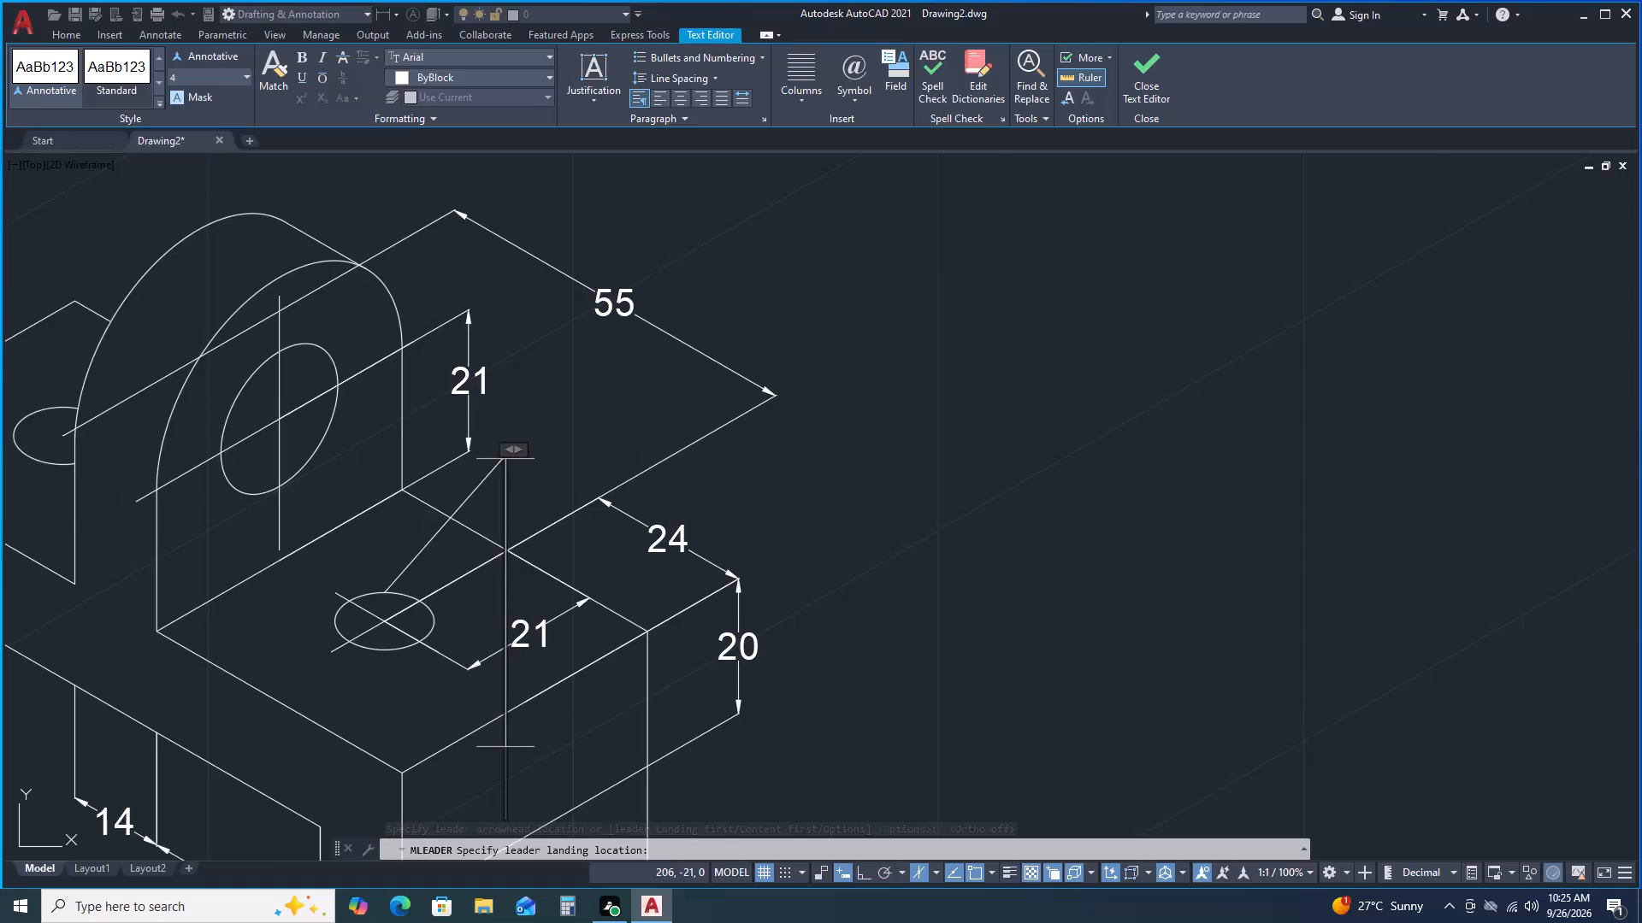
key(2)
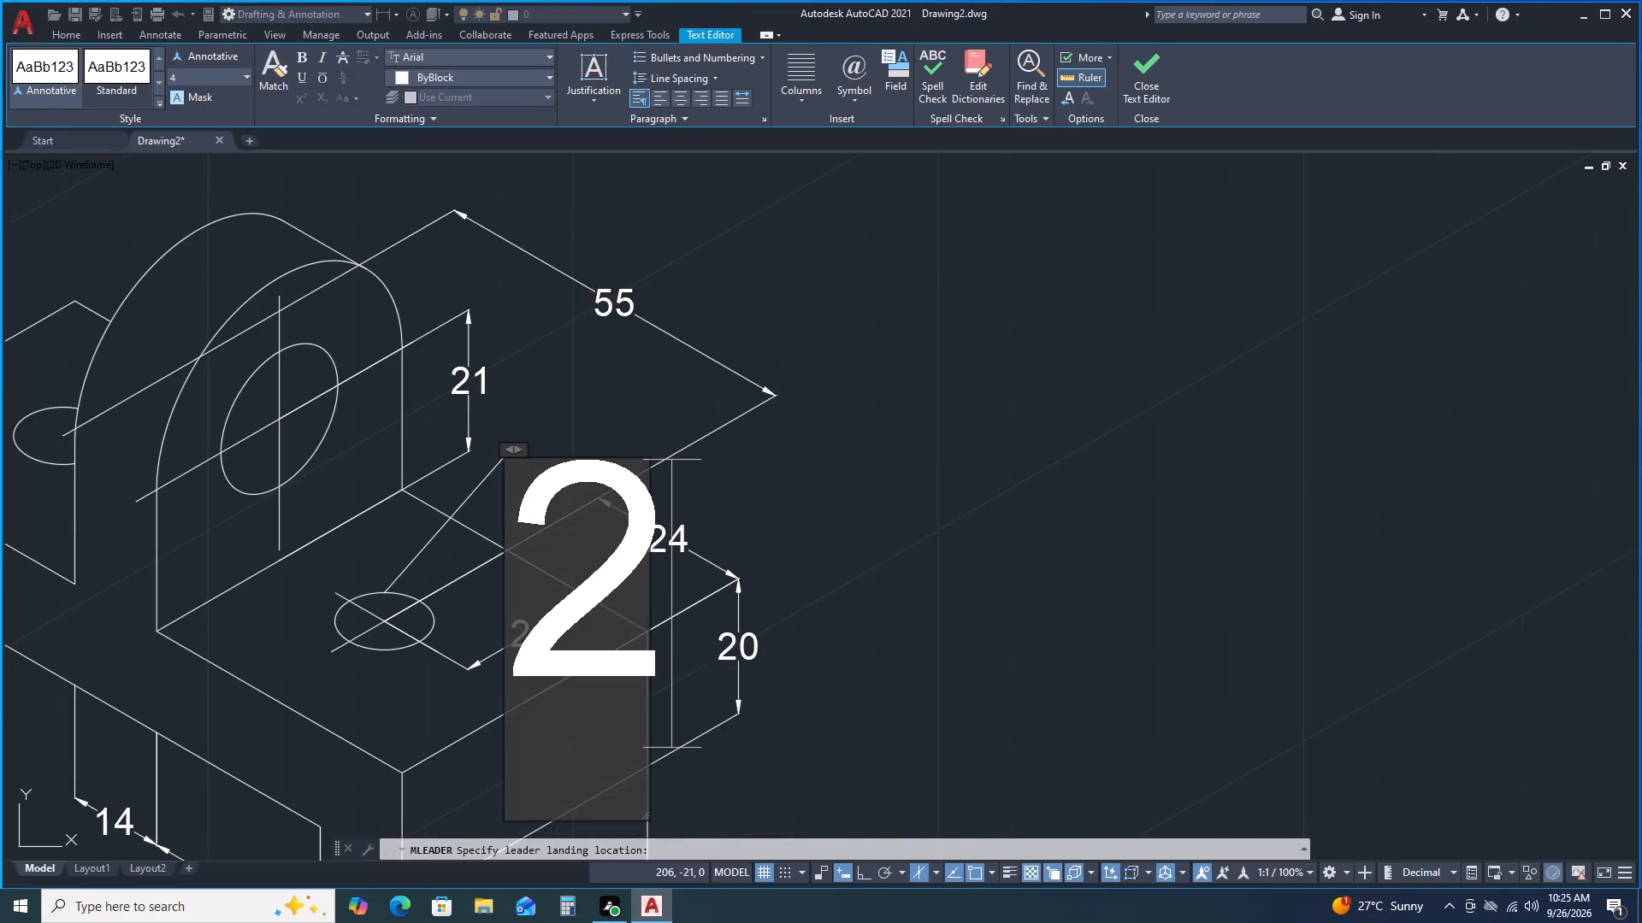
text(HOLES)
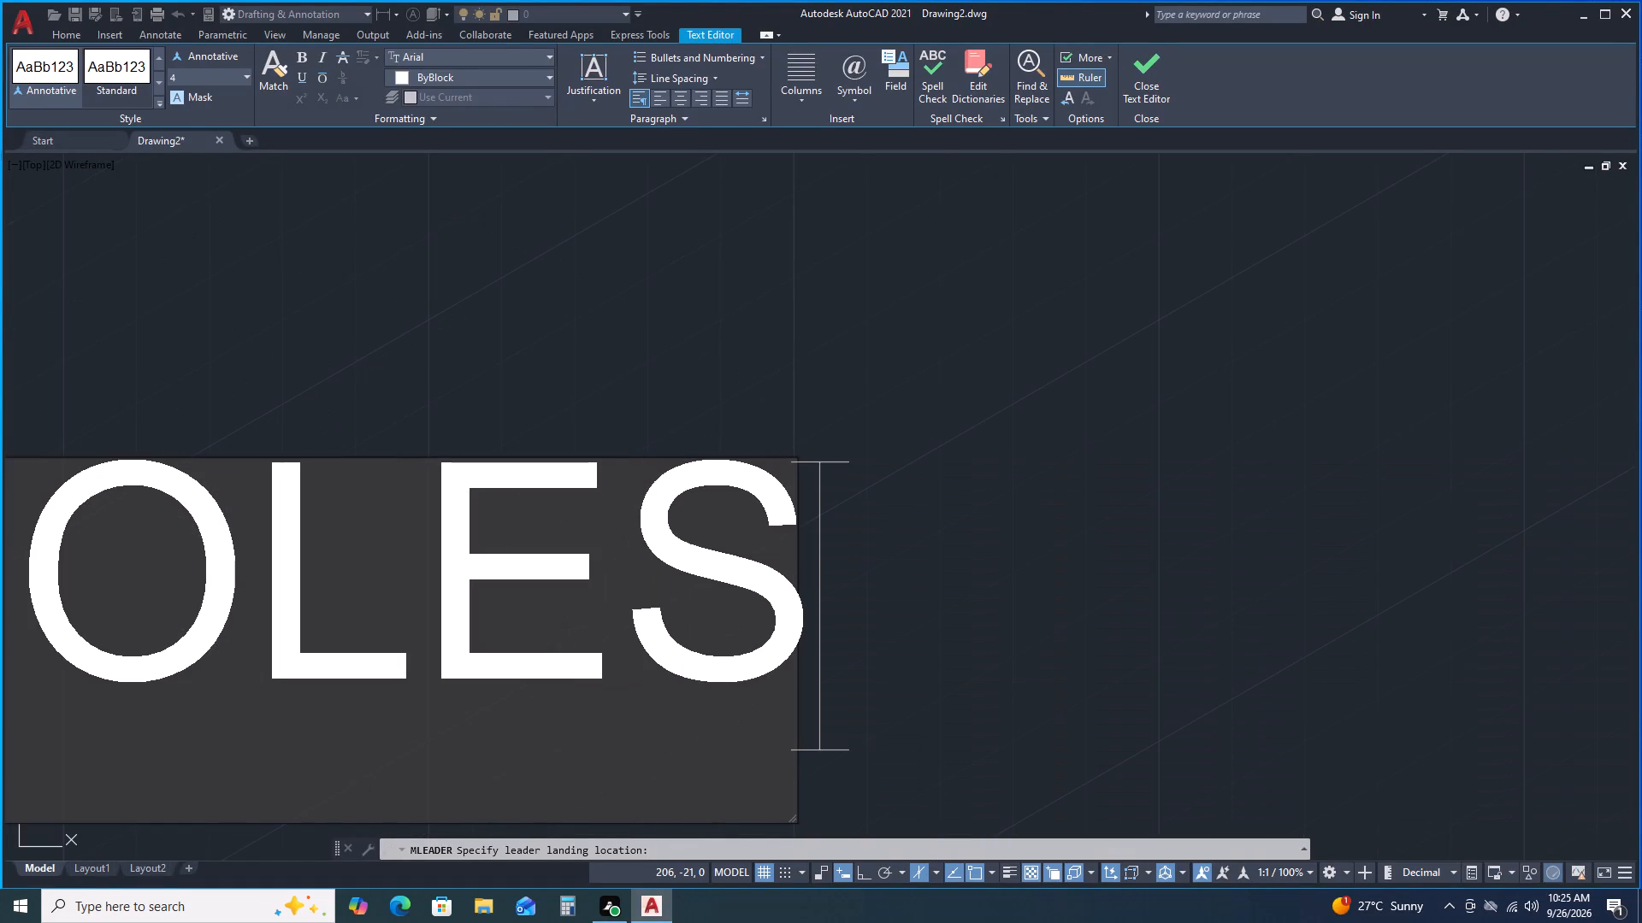
key(Return)
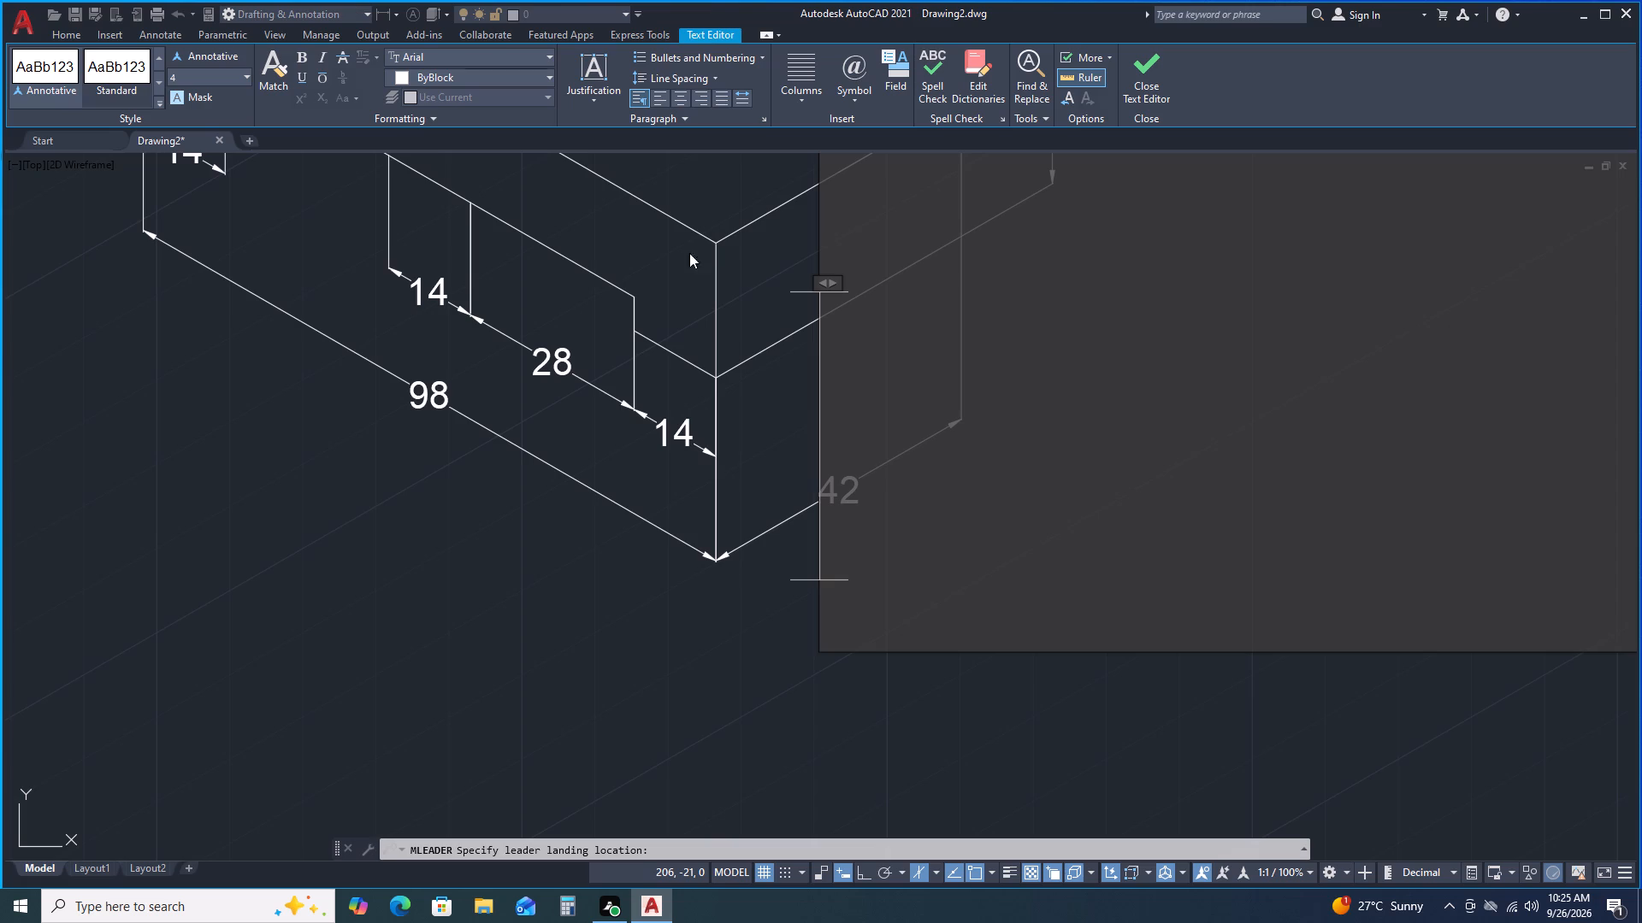
click(856, 101)
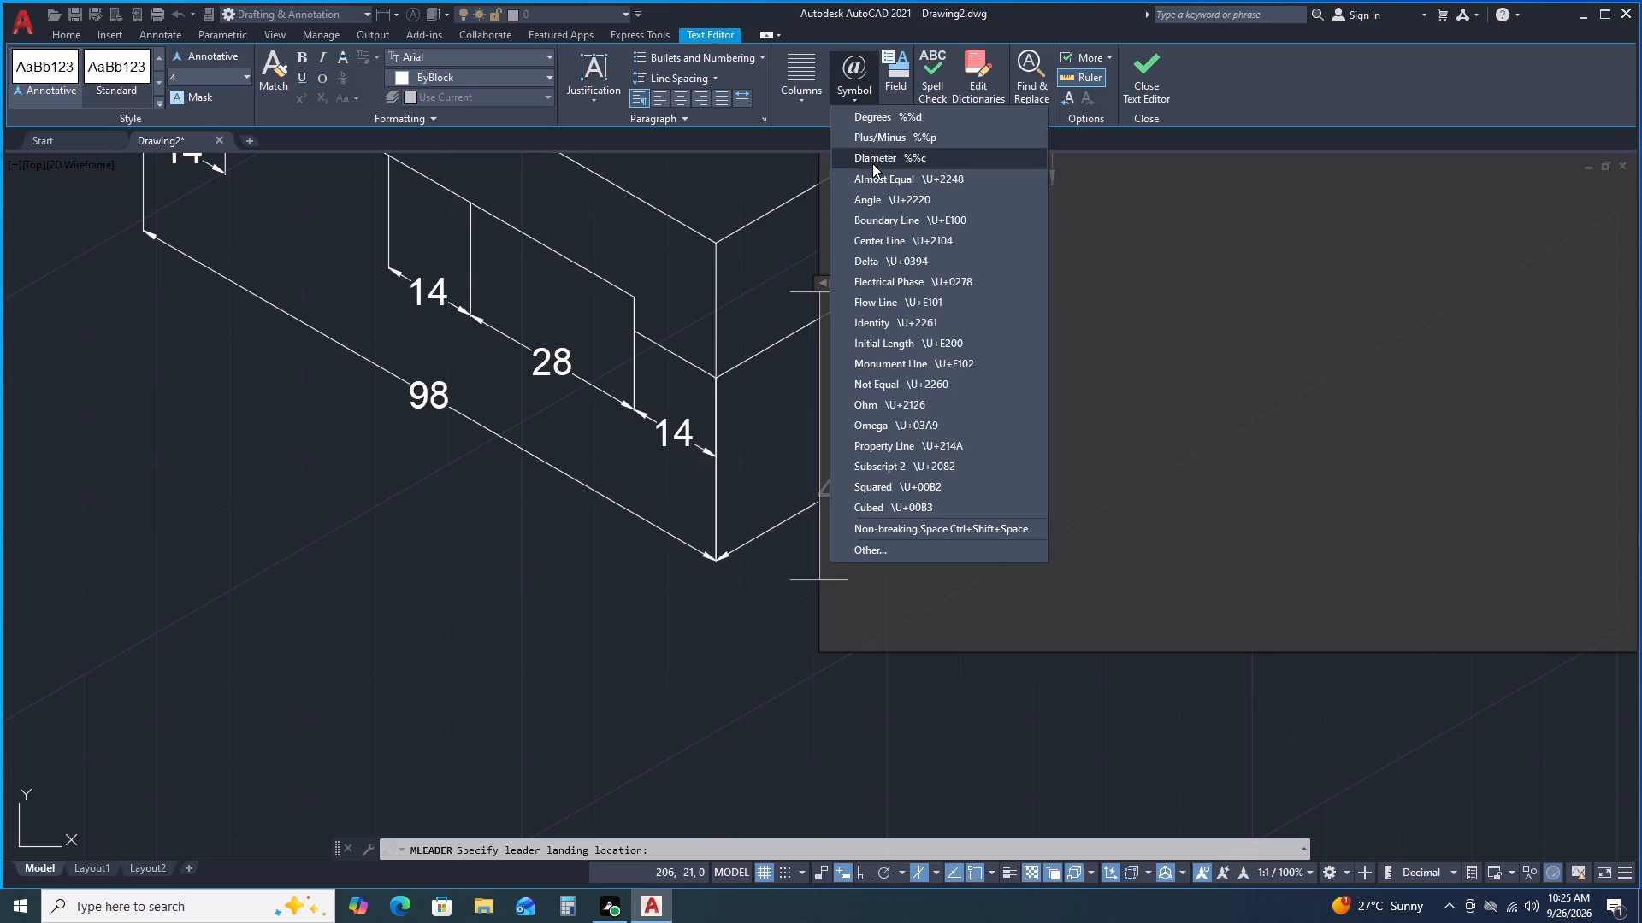
click(872, 163)
text(12)
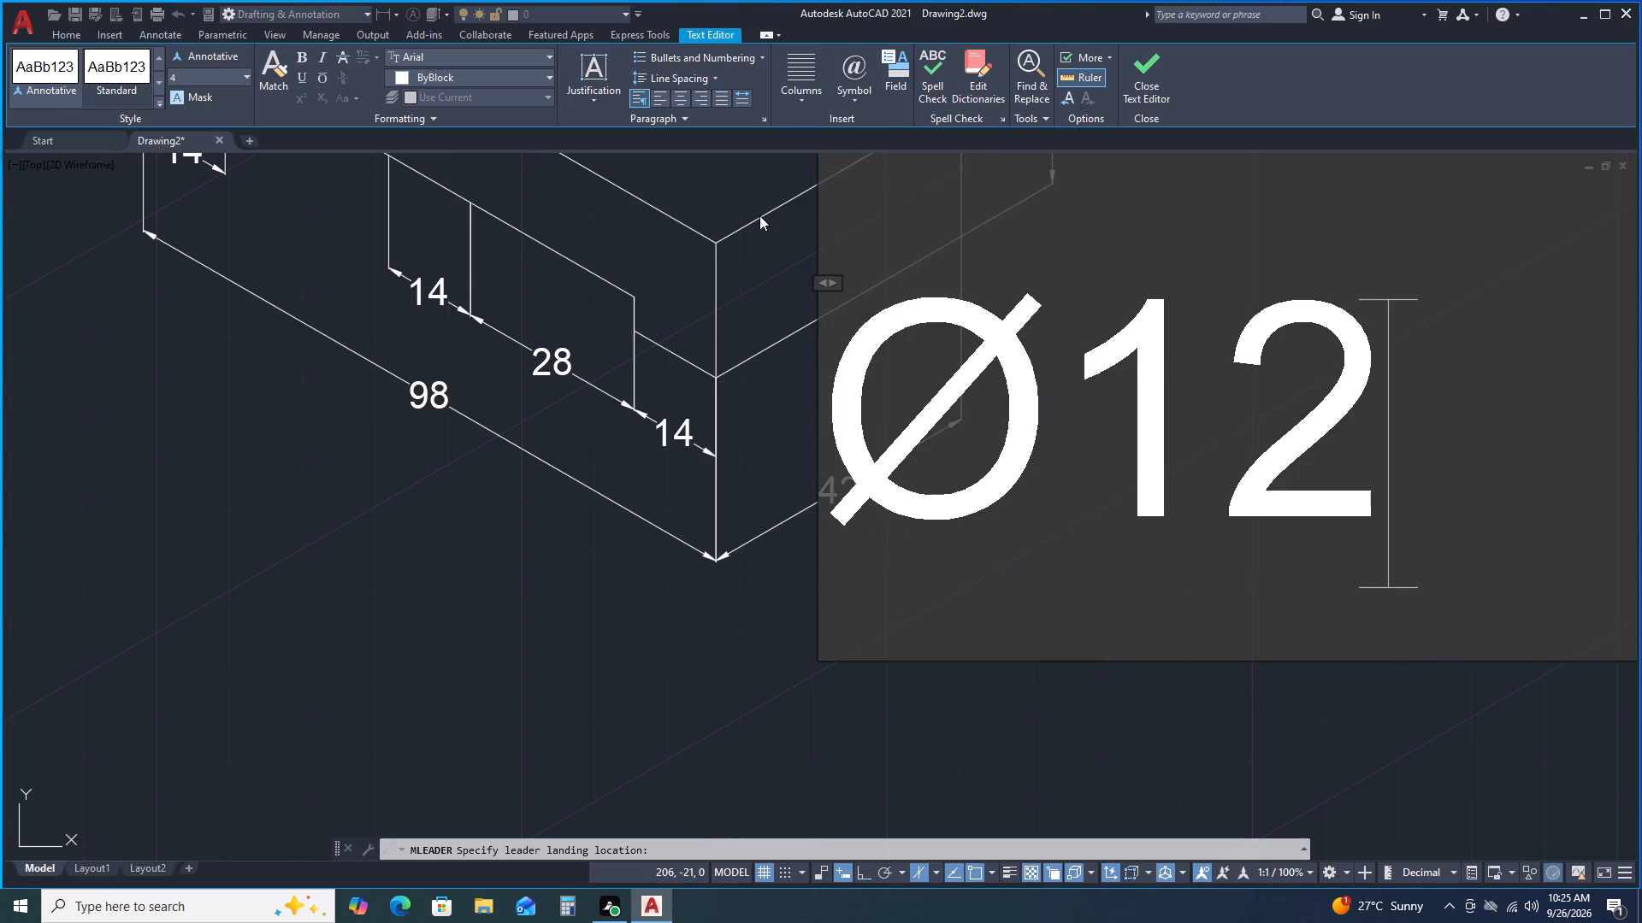
click(759, 202)
Stretch the 2HOLES Ø12 leader's landing about 4 mm straight up, clear of the 24 dimension's extension line.
middle_drag(755, 241, 718, 612)
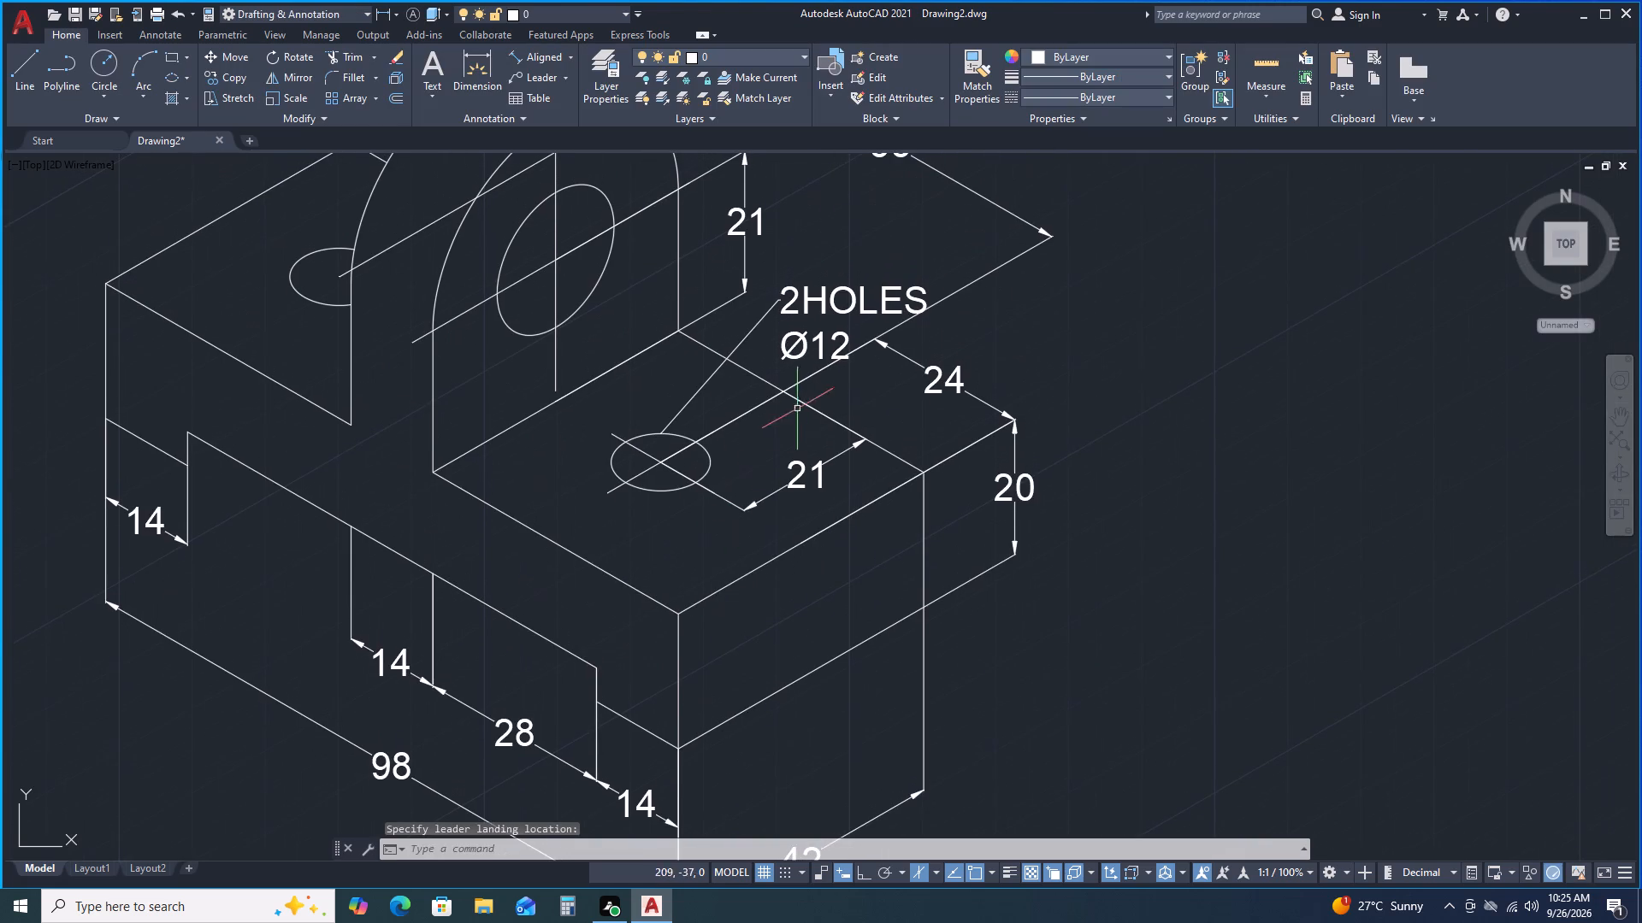
middle_drag(800, 426, 746, 486)
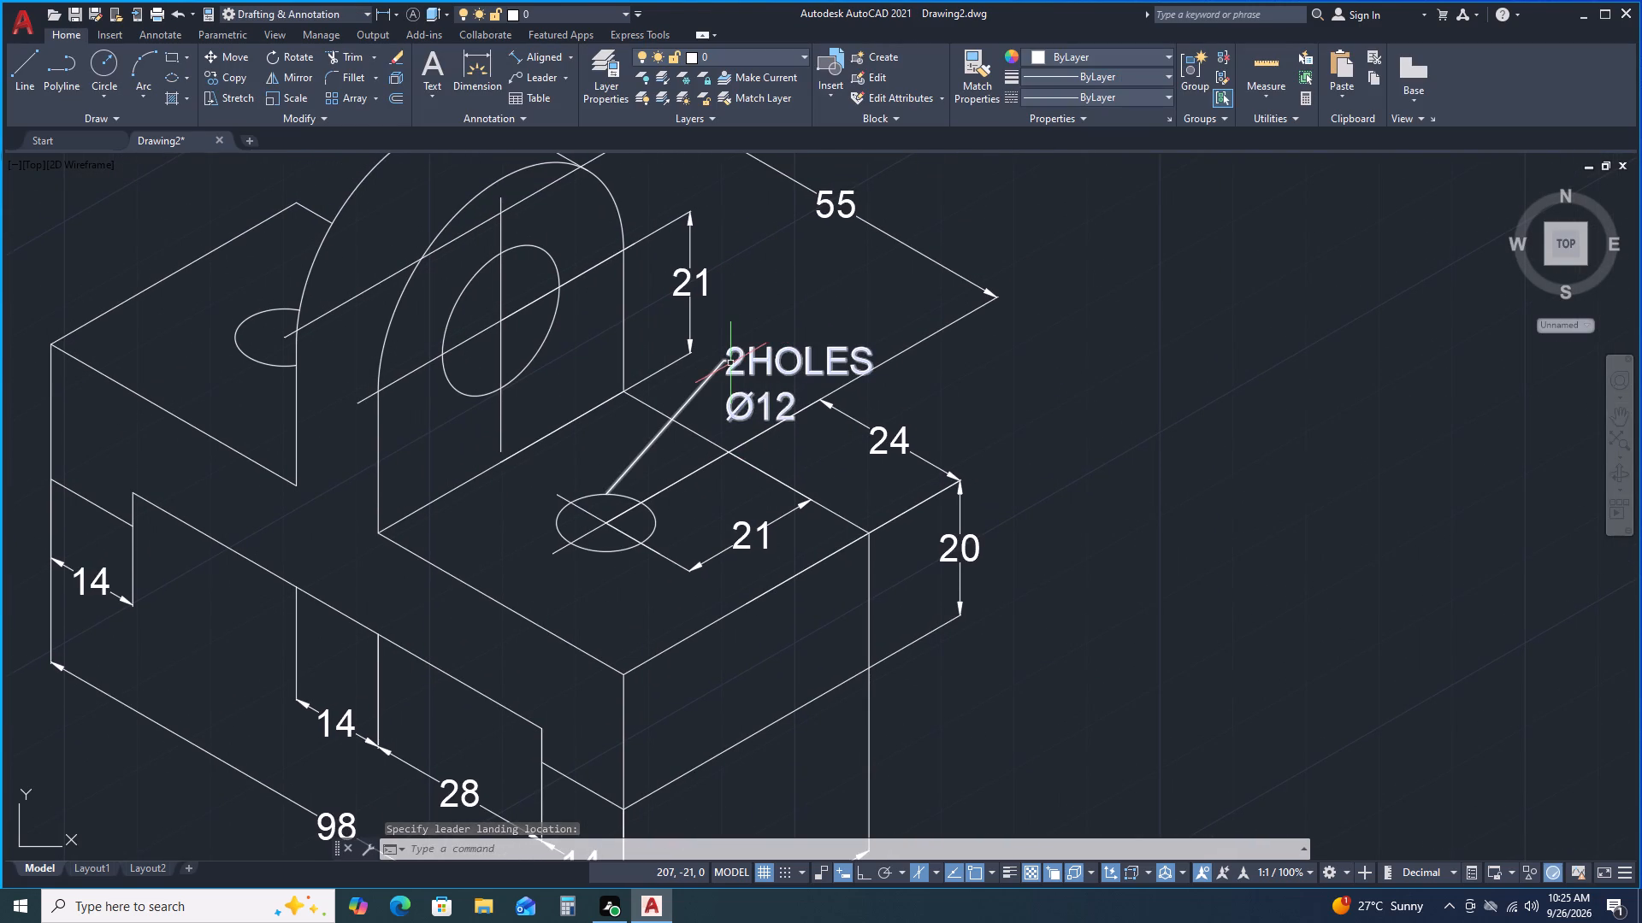
click(730, 363)
click(723, 361)
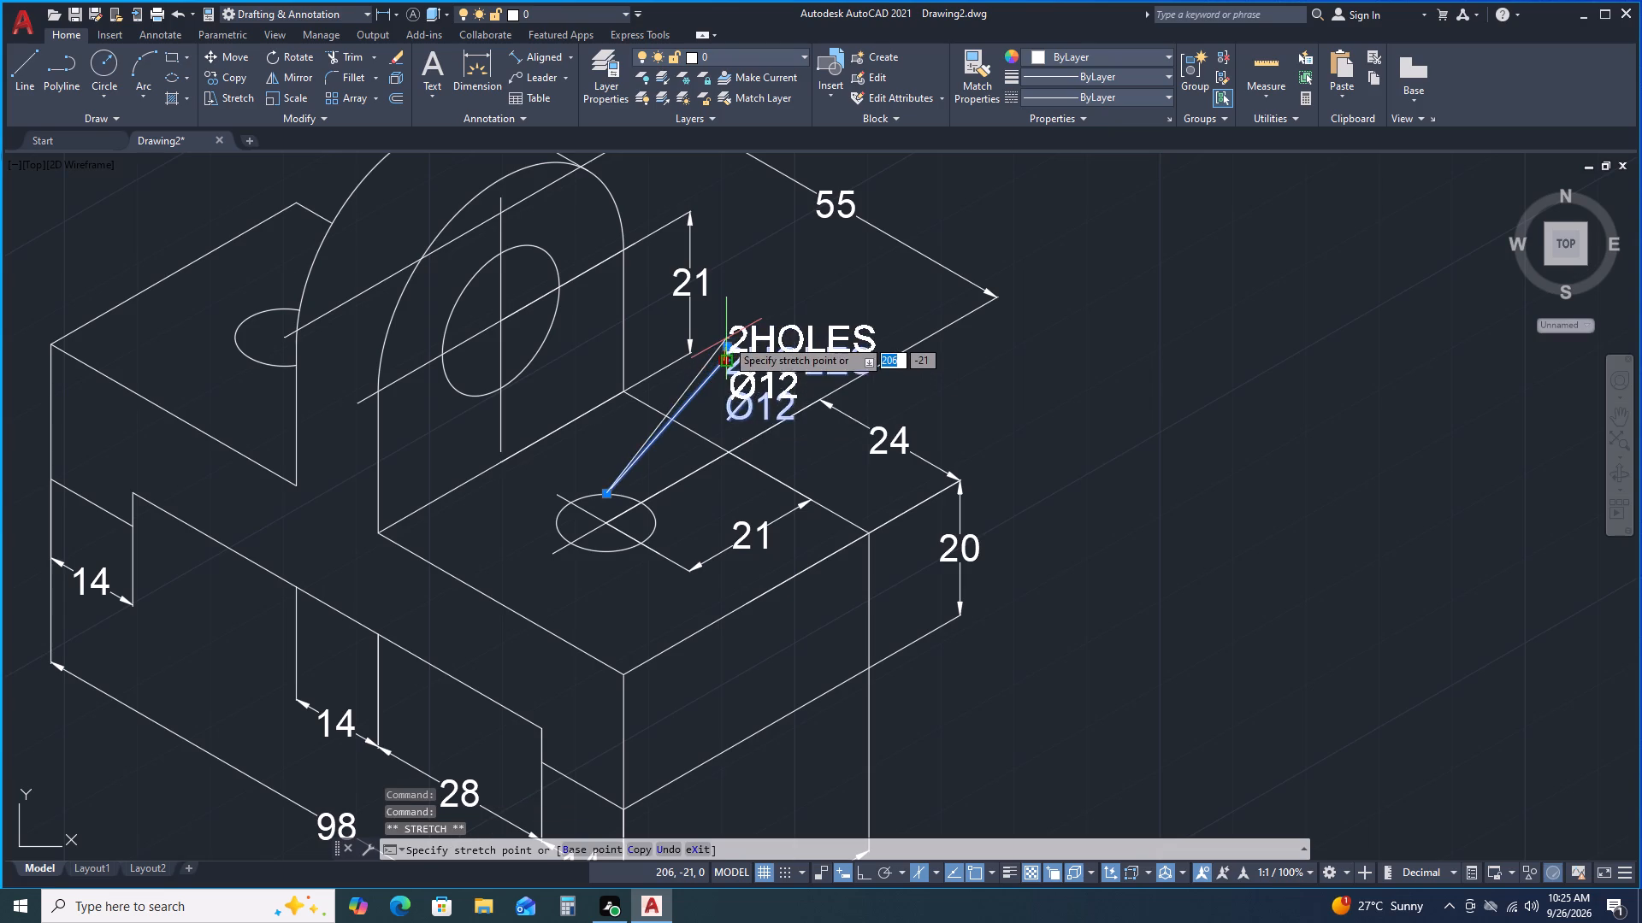
click(728, 332)
click(723, 362)
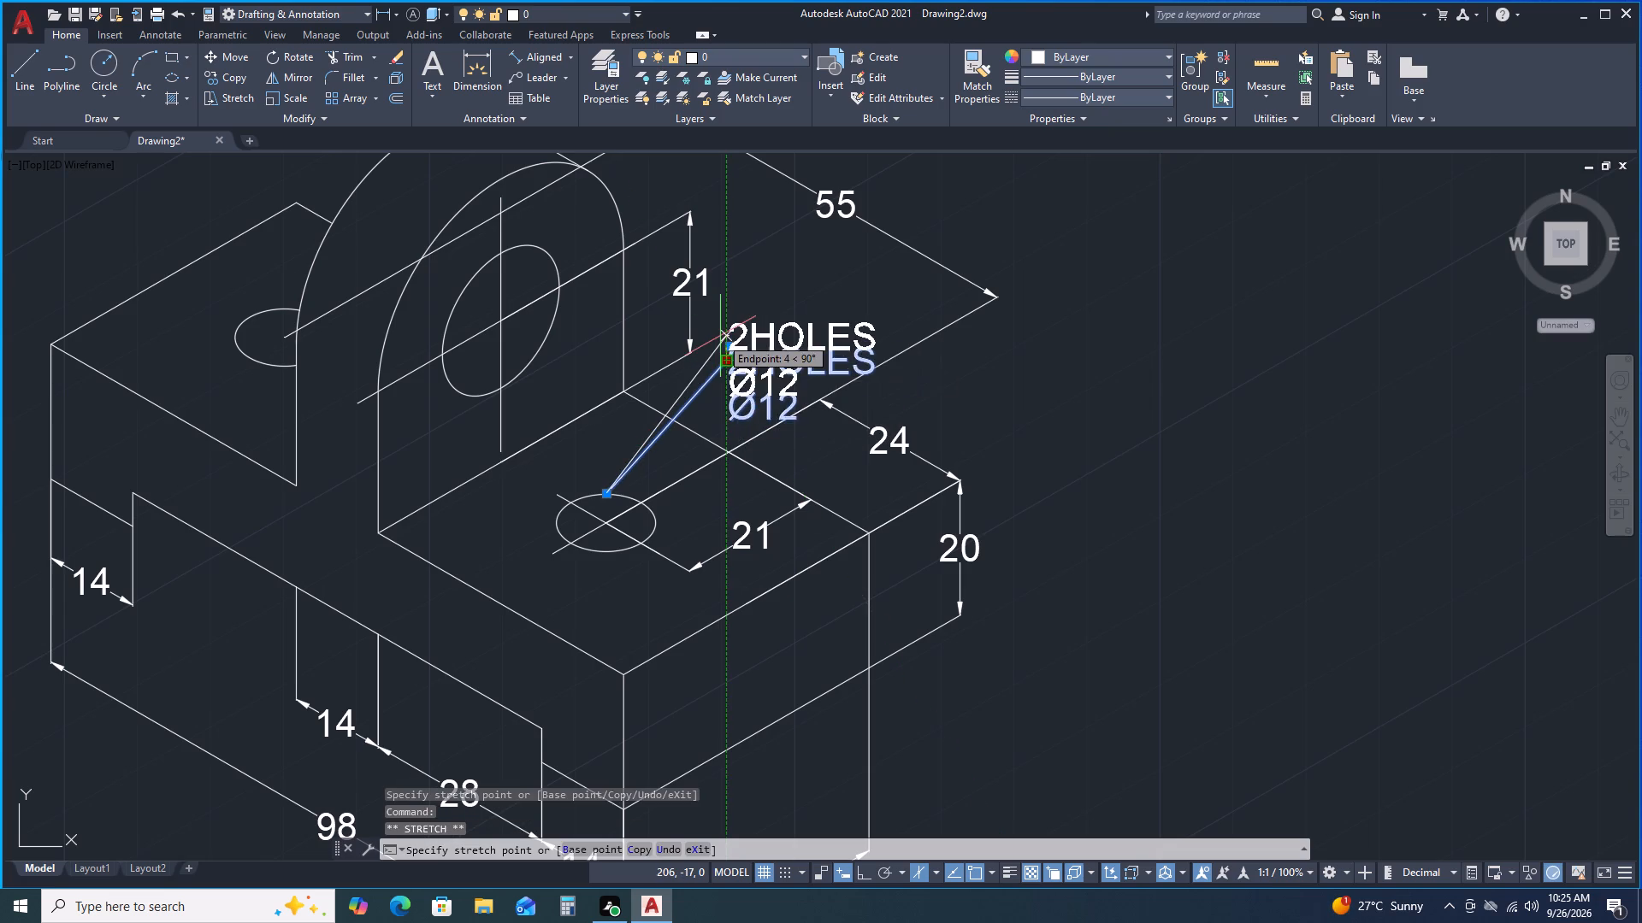
click(720, 335)
key(Escape)
Add a multileader from the lug's front rounded edge to a landing above the lug, with text height 4 and note "R21".
middle_drag(748, 308, 800, 551)
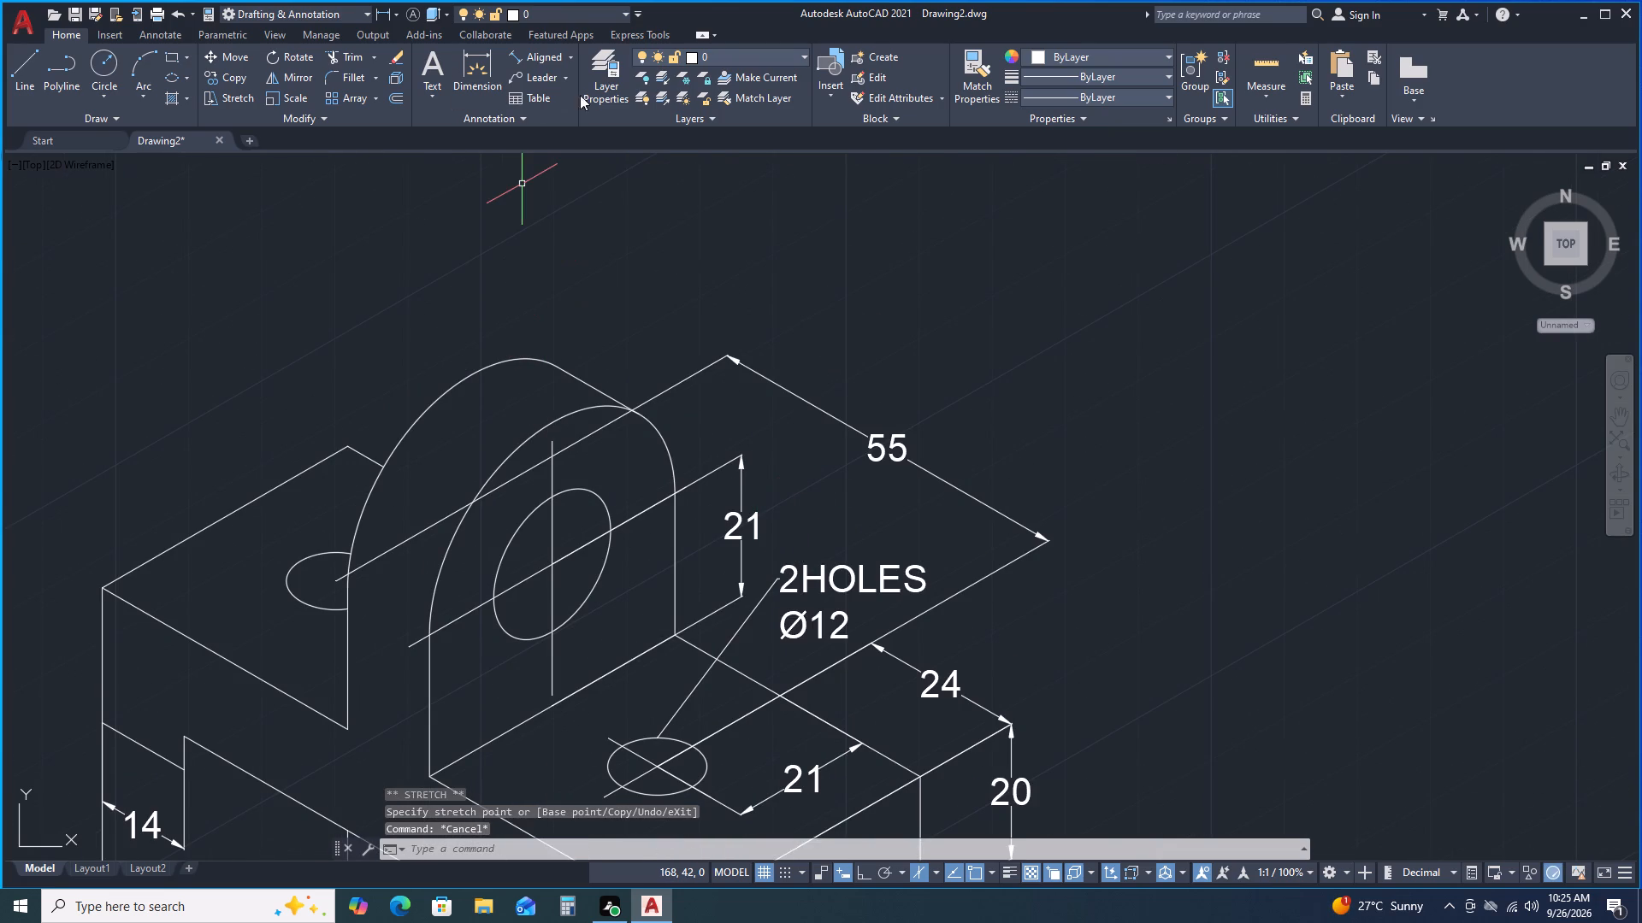
click(540, 80)
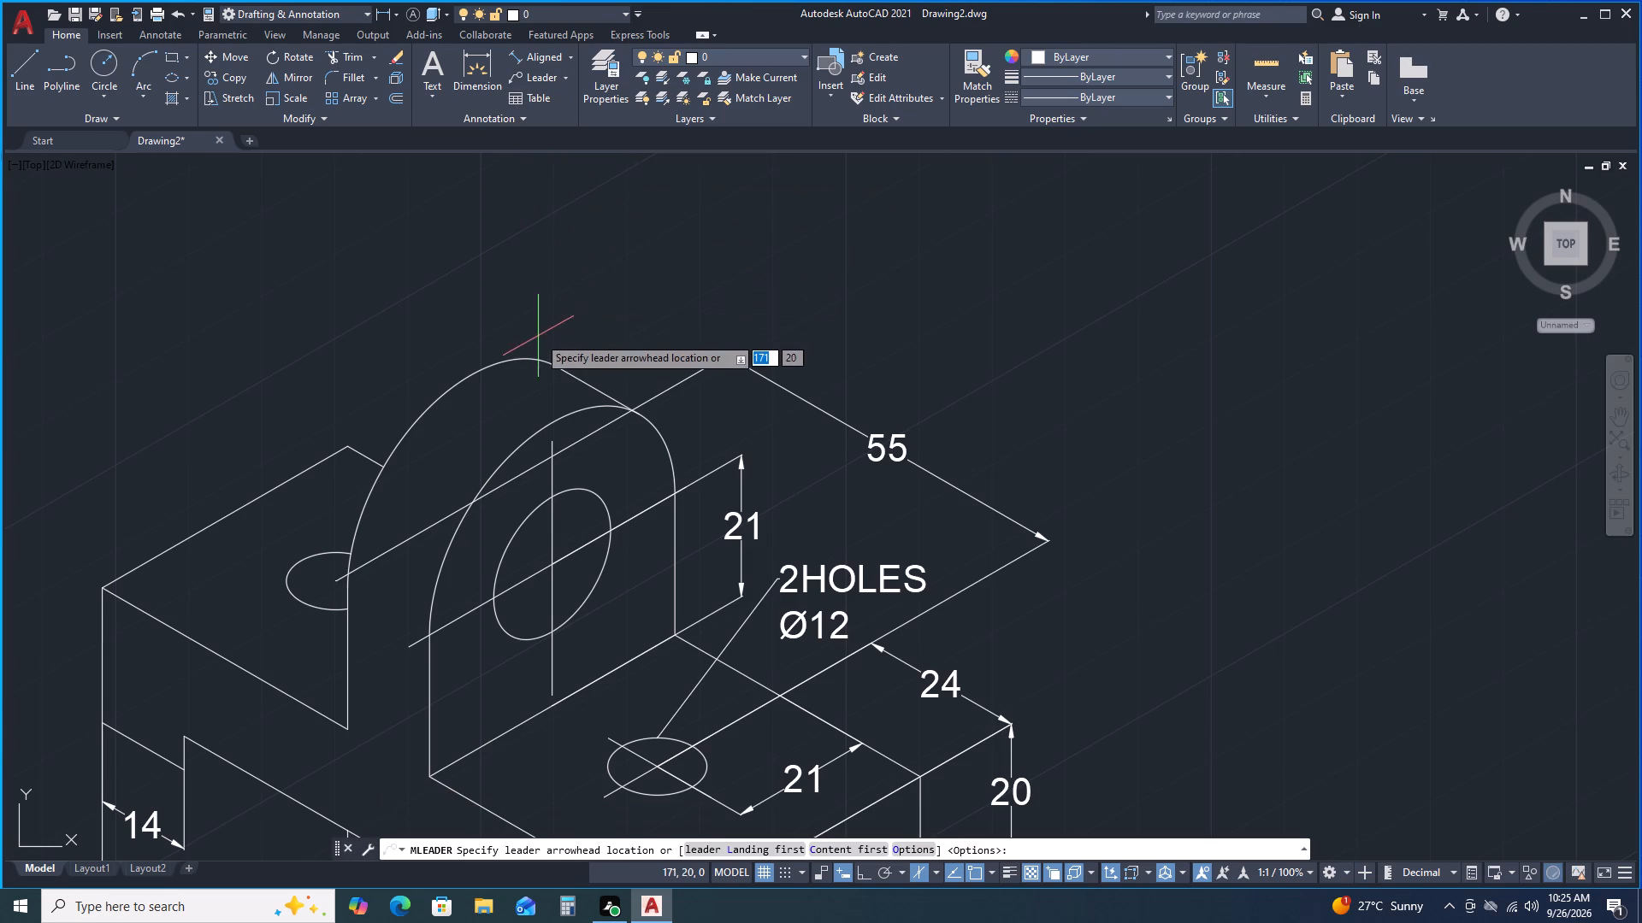
click(565, 418)
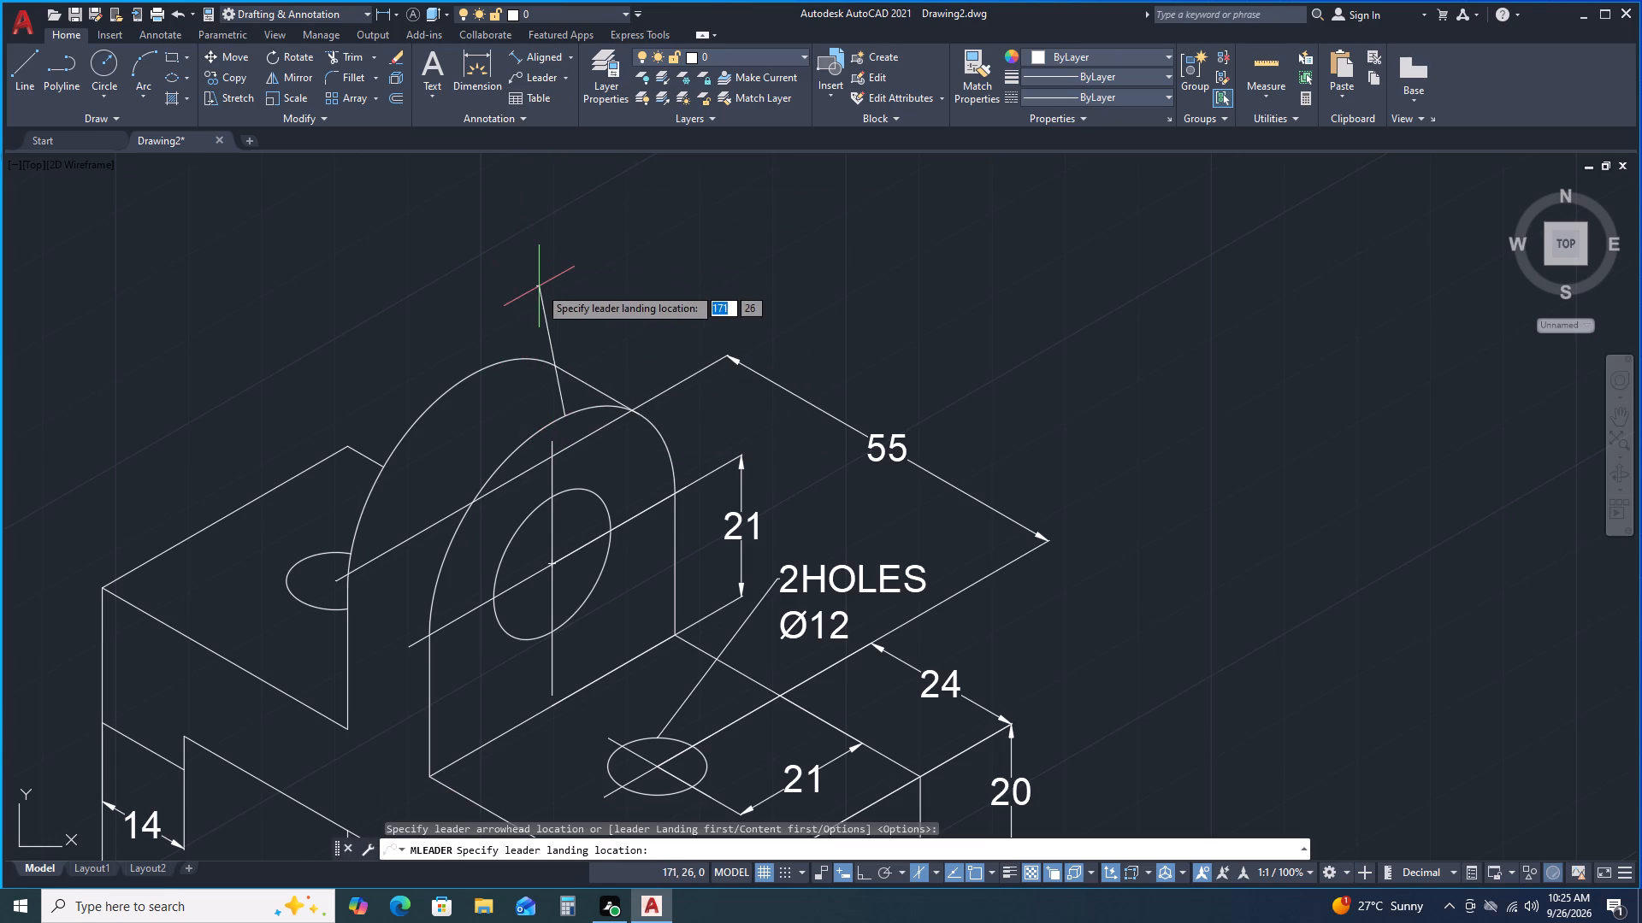
click(520, 264)
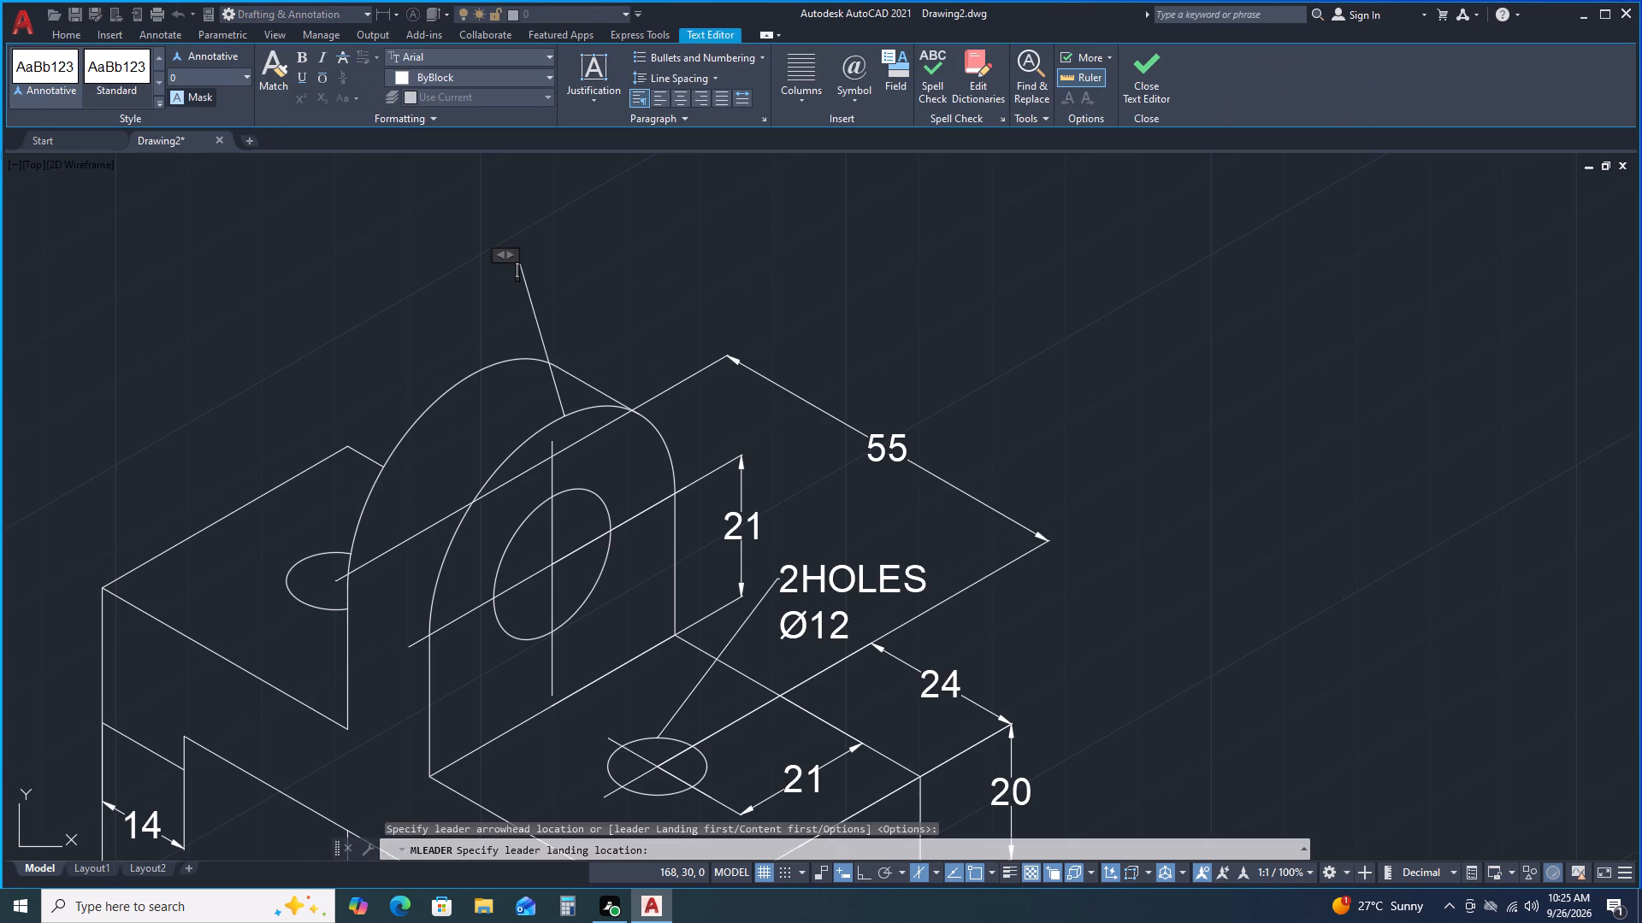
click(190, 77)
key(4)
key(Return)
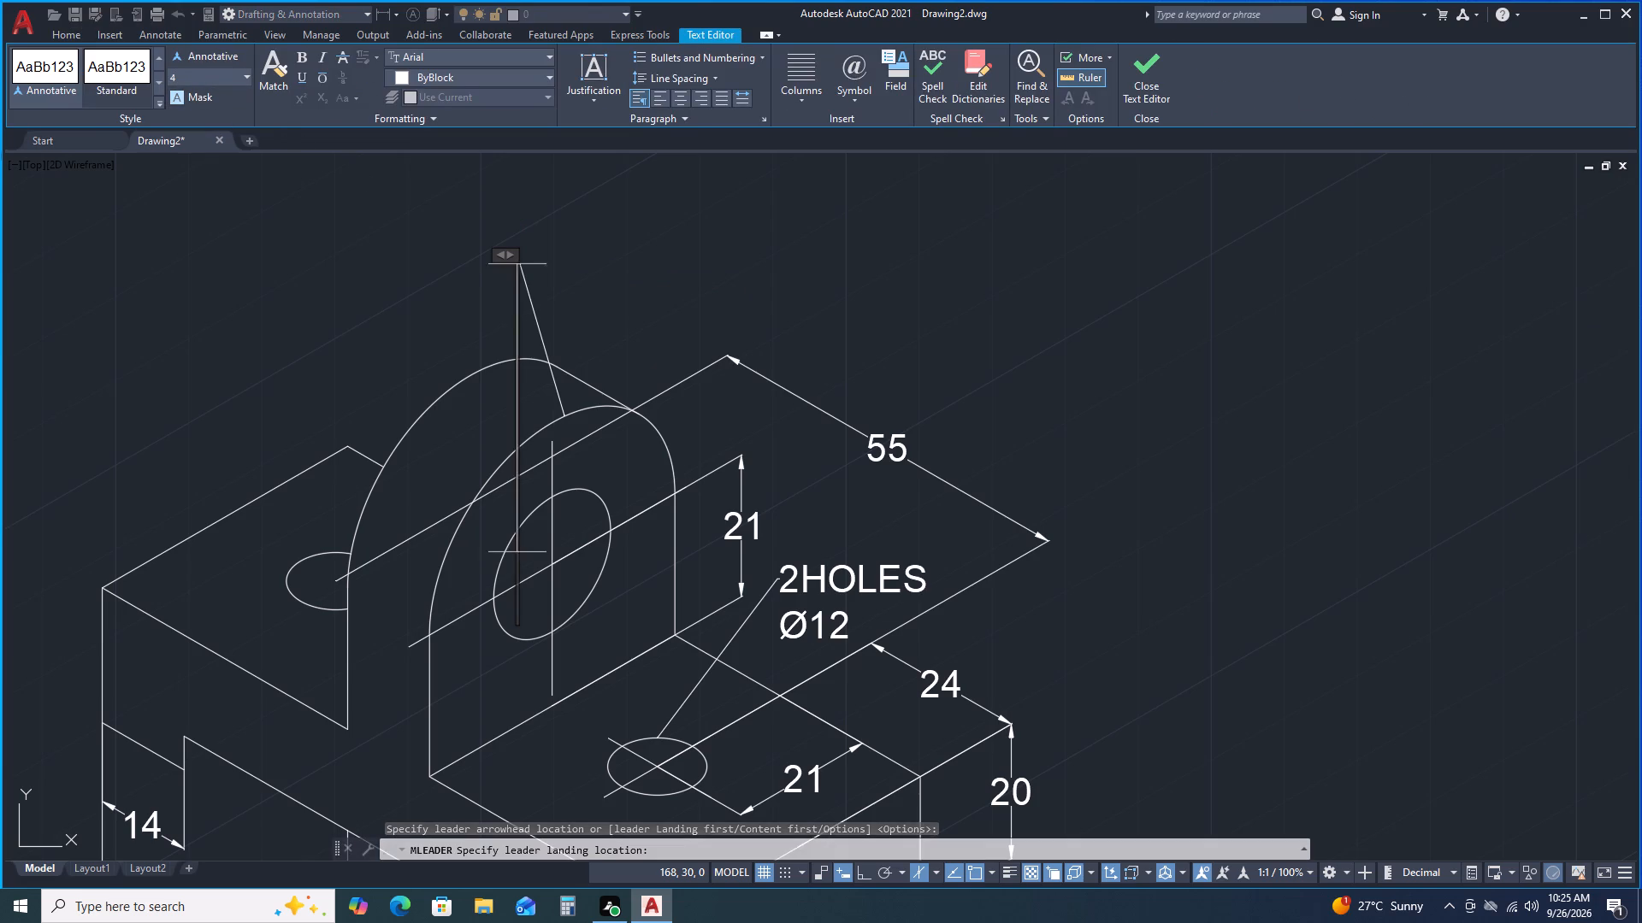
key(r)
key(2)
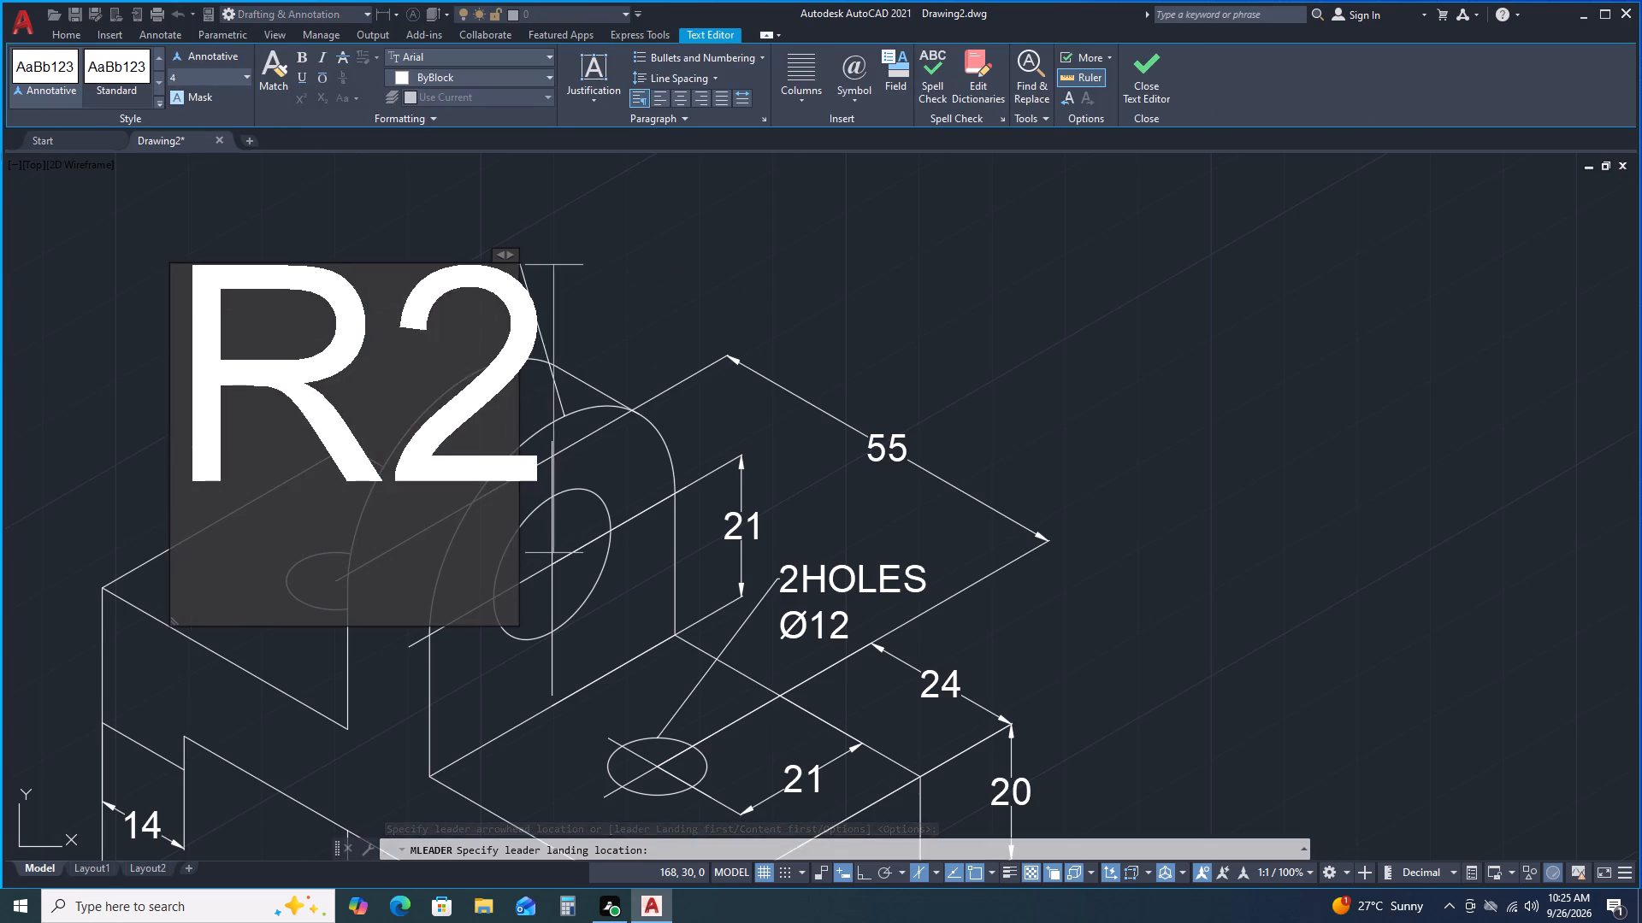
key(1)
click(570, 220)
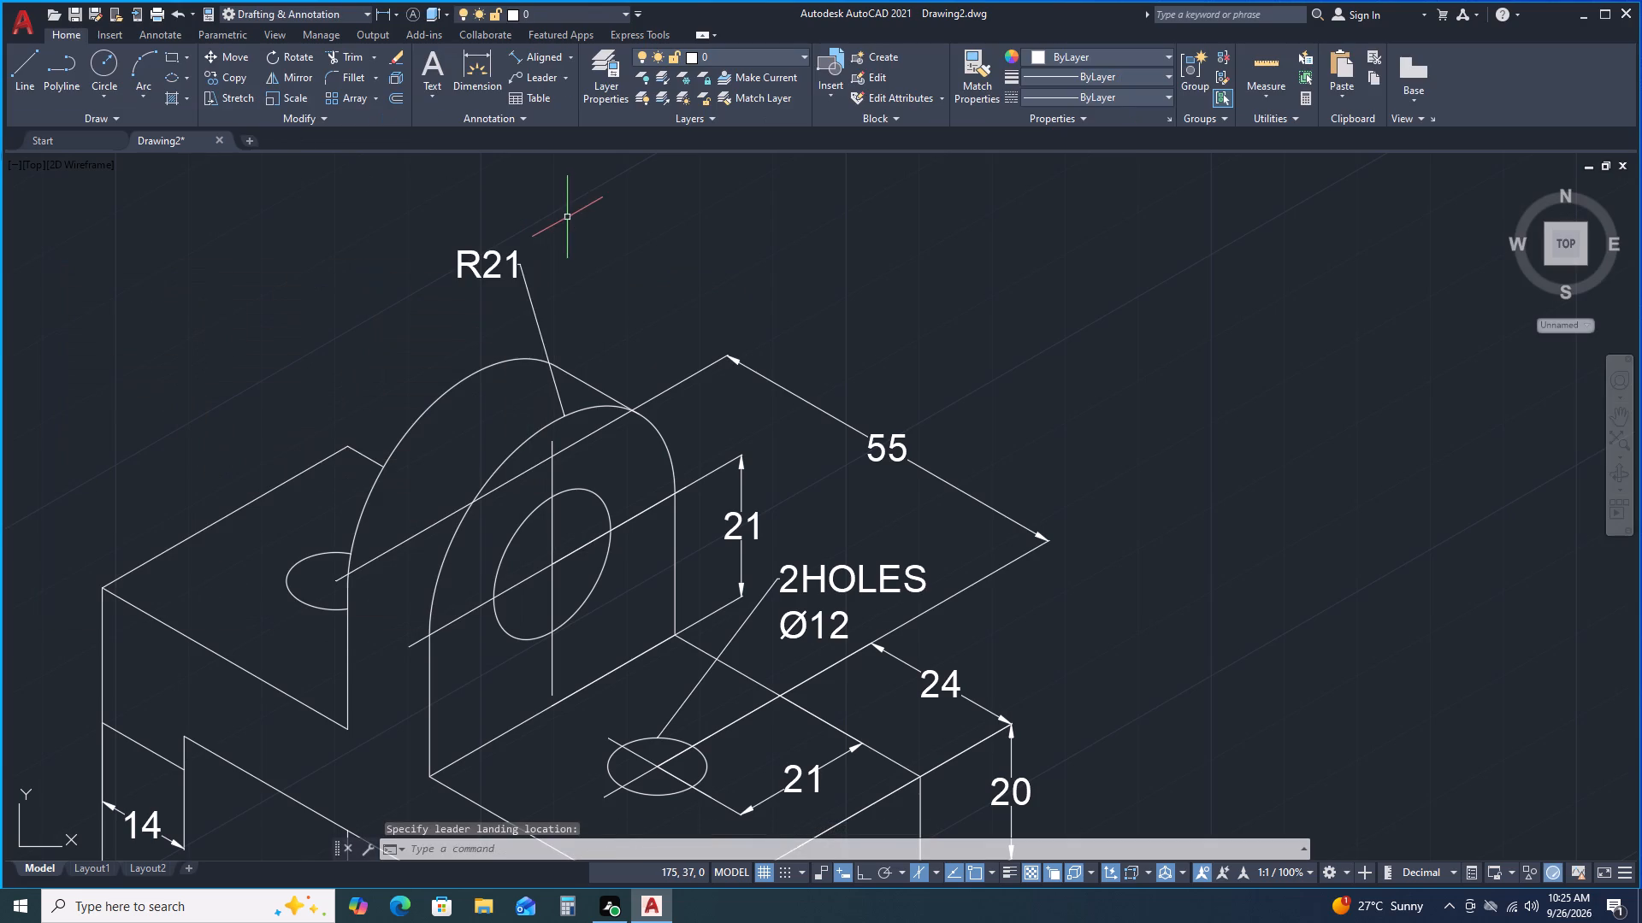
Add a multileader from the lug hole's edge to a landing above the vertical 21 dimension, with text height 4 and note "Ø20".
click(532, 72)
click(603, 495)
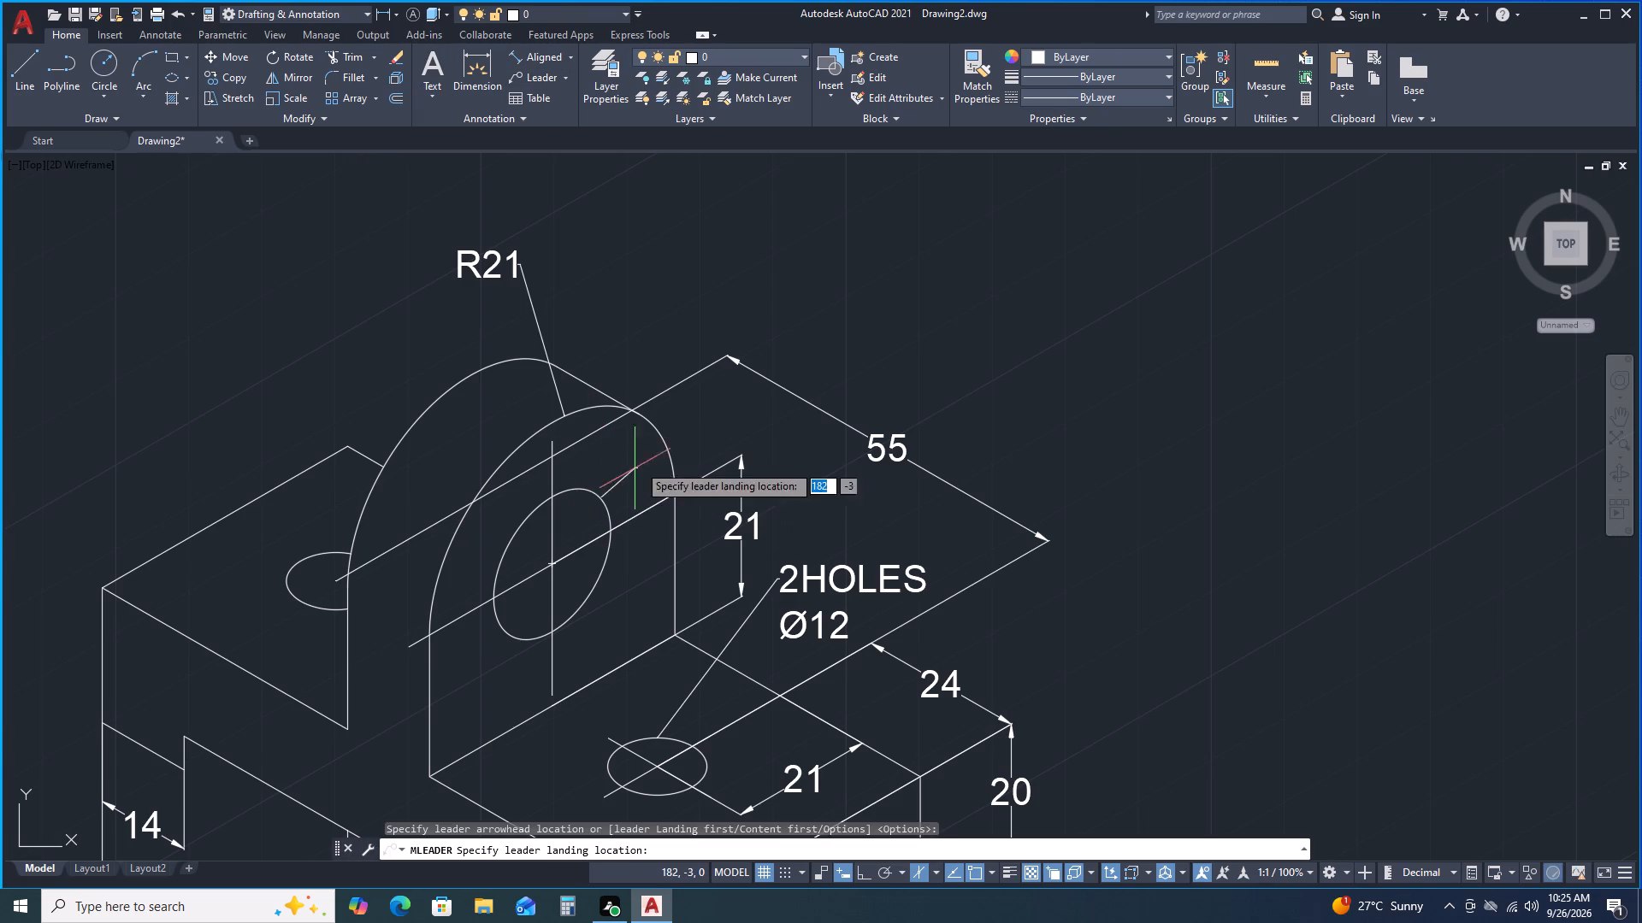
click(700, 429)
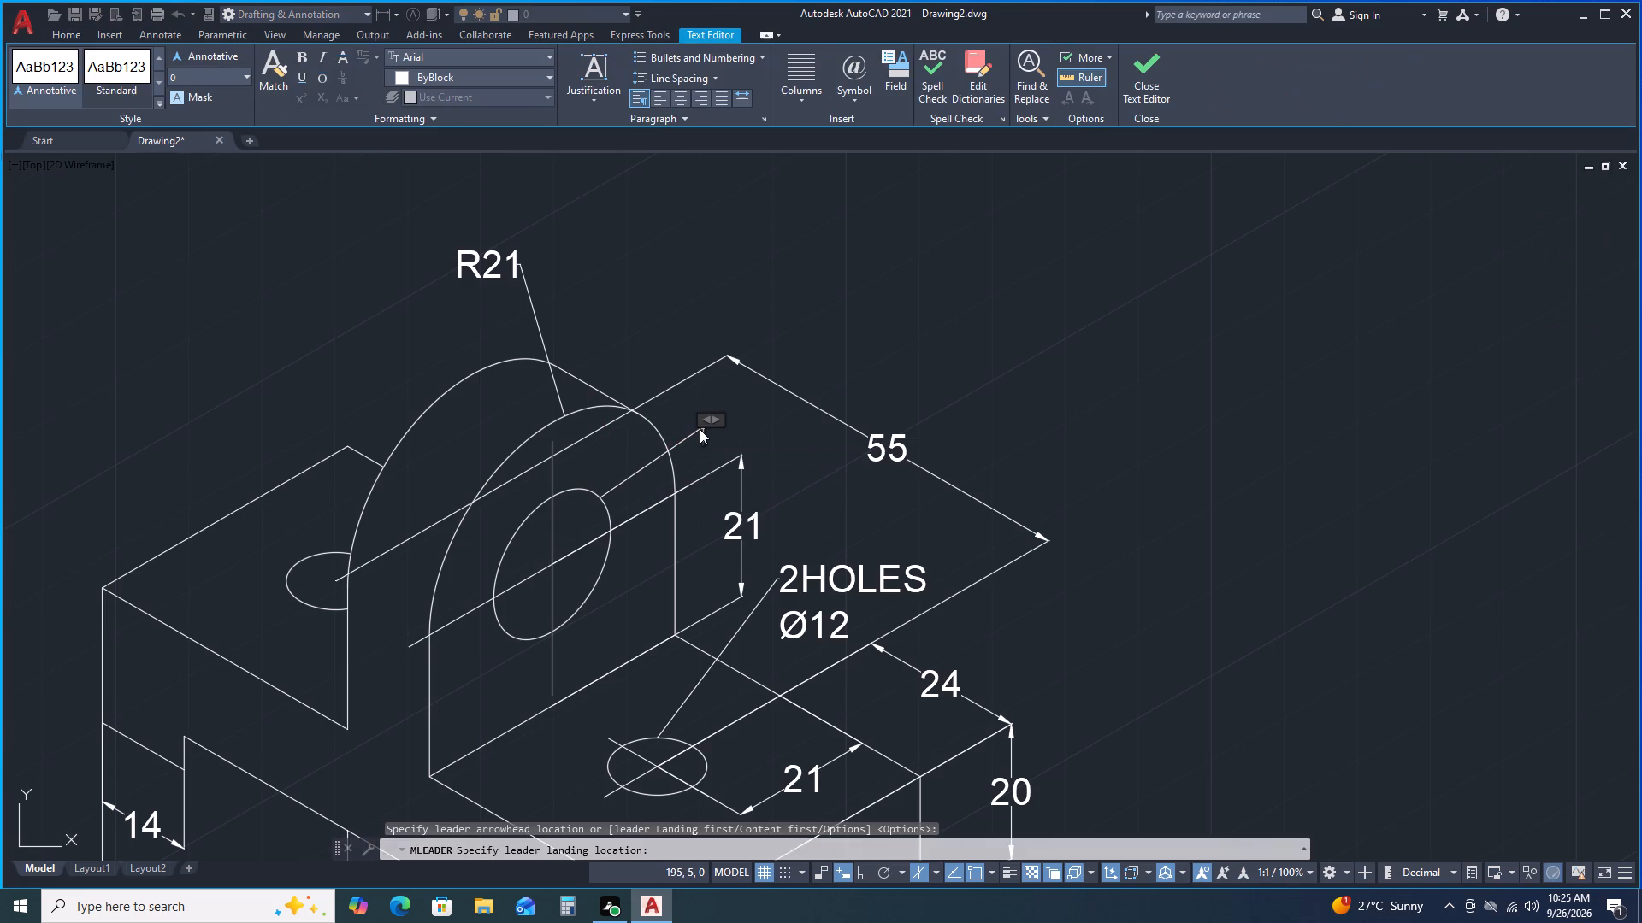
click(195, 77)
key(4)
key(Return)
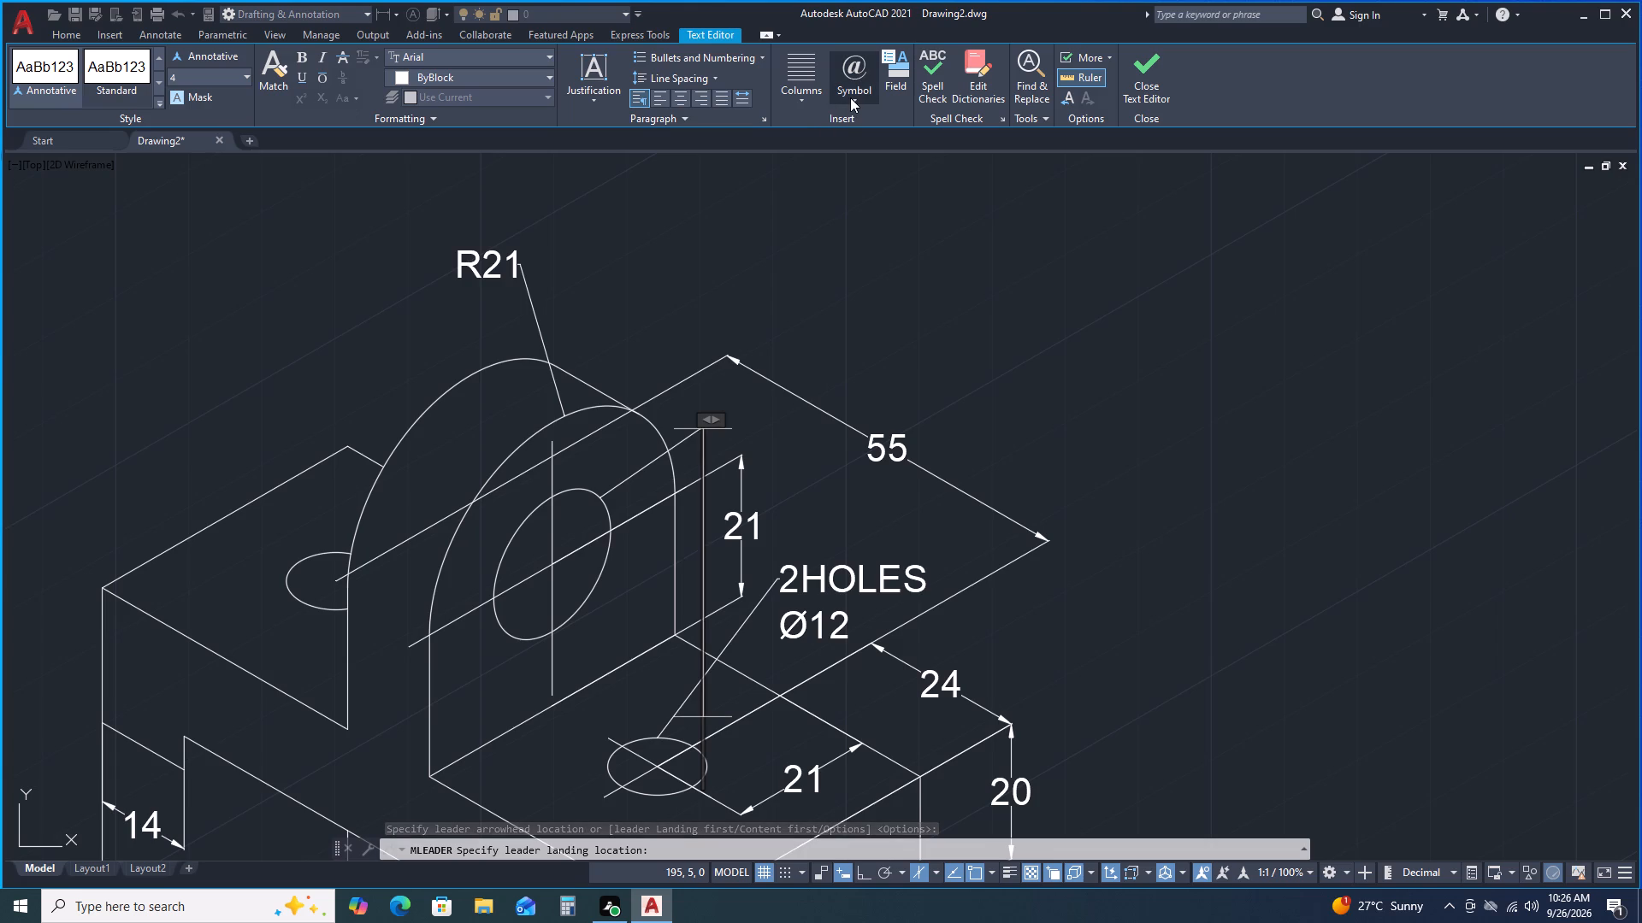
click(850, 97)
click(876, 159)
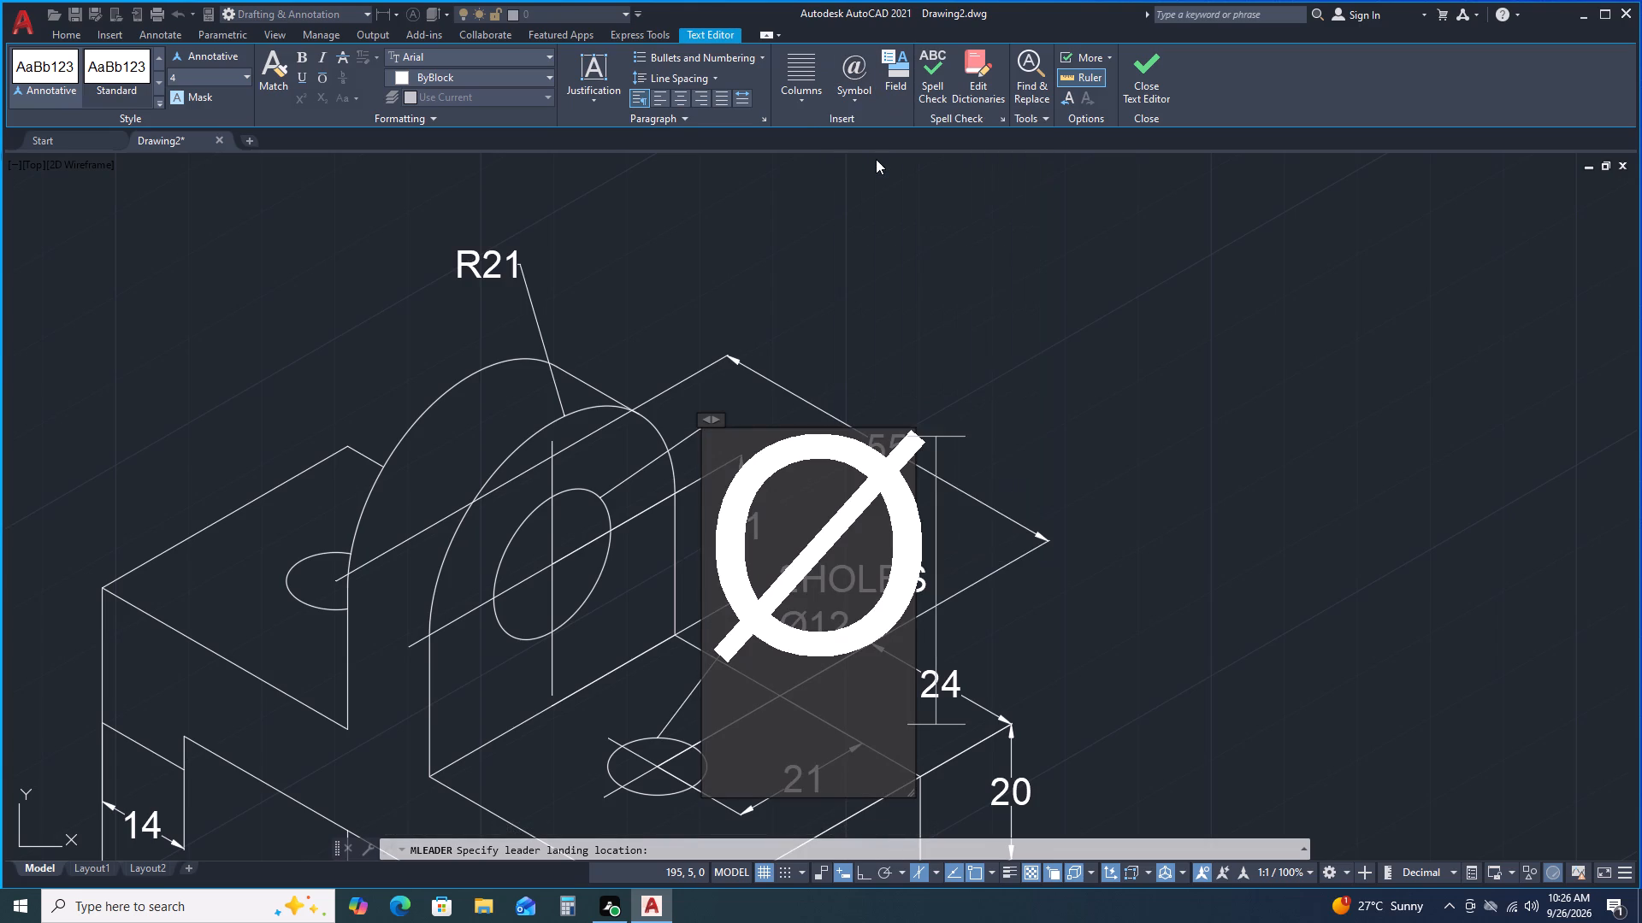
key(2)
key(0)
click(858, 220)
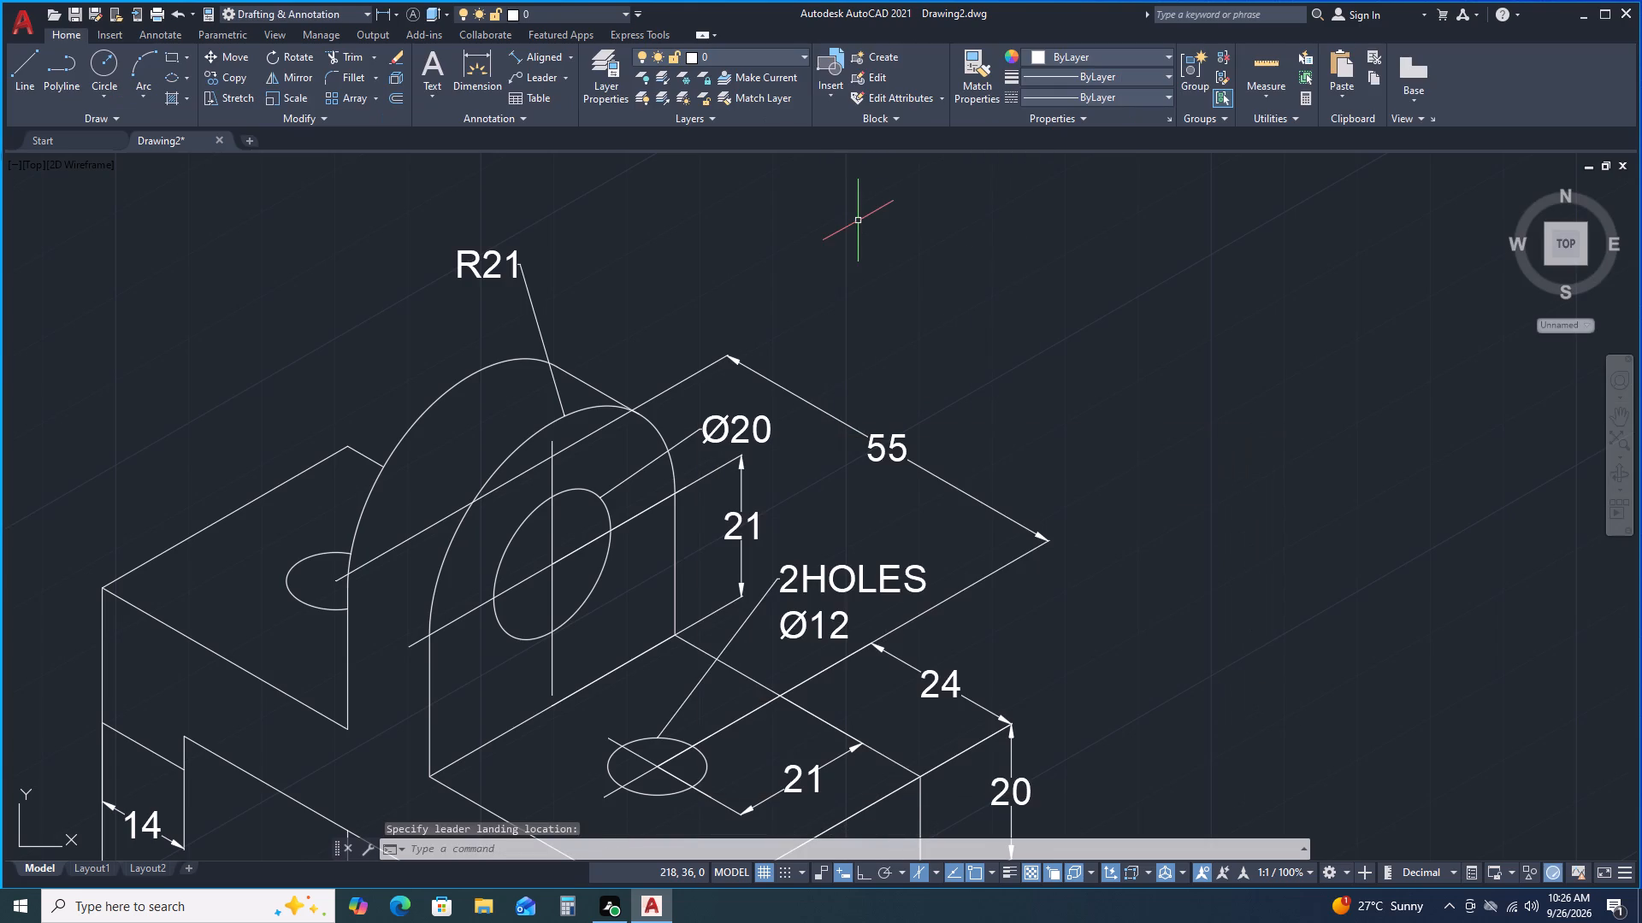
key(Escape)
Set the arrowhead size to 2 for the R21, Ø20 and 2HOLES Ø12 leaders together.
click(487, 273)
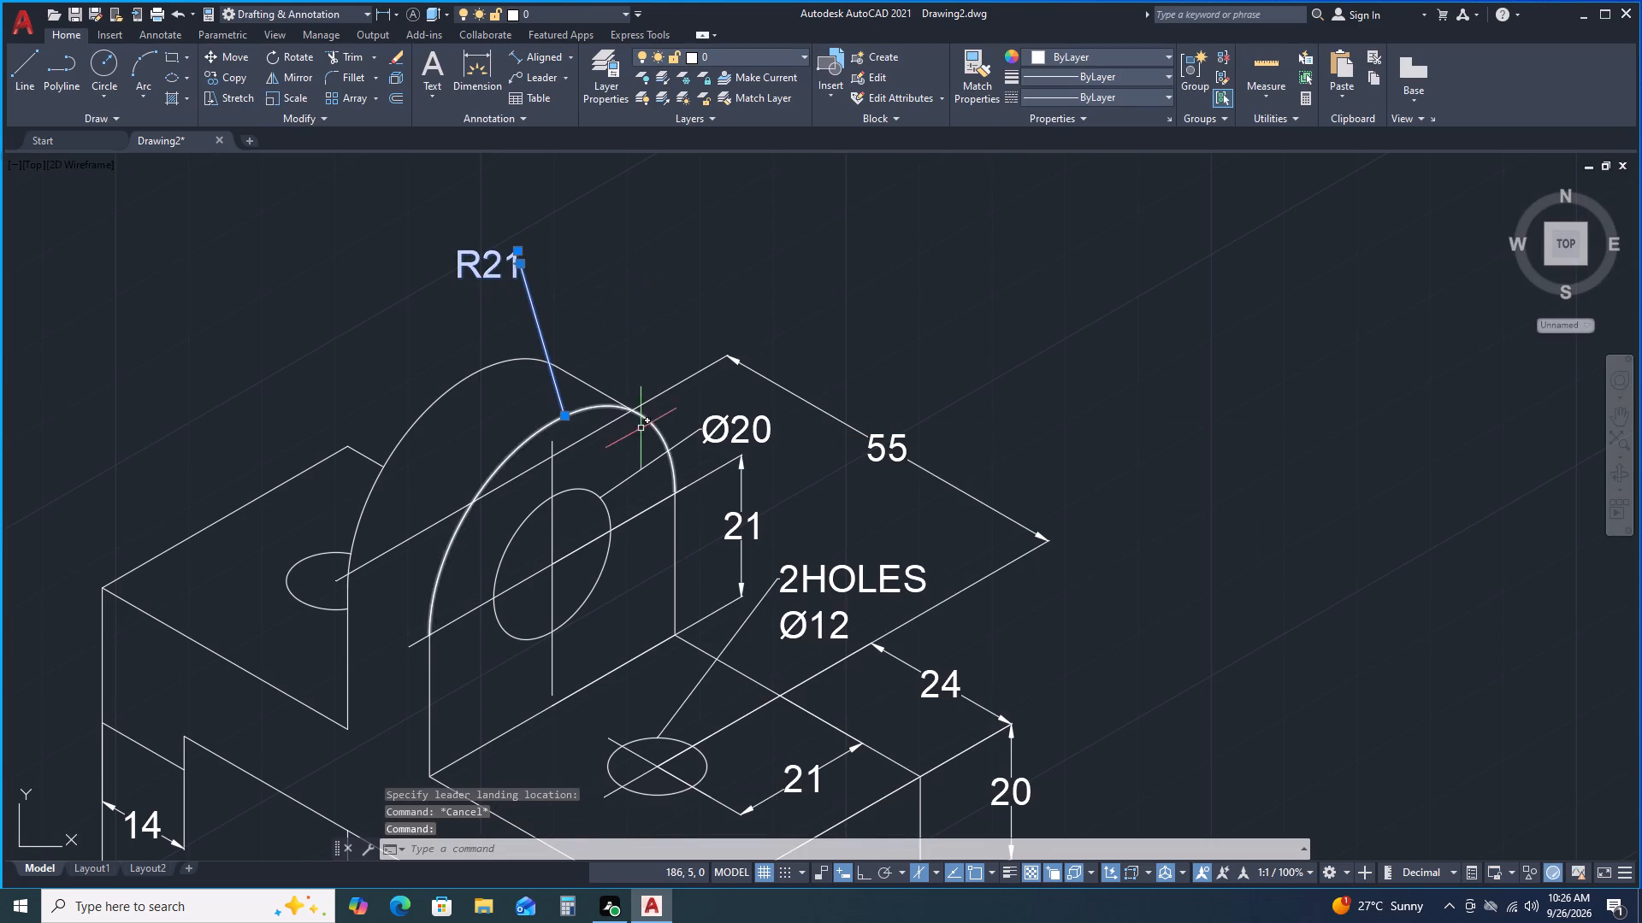
click(735, 424)
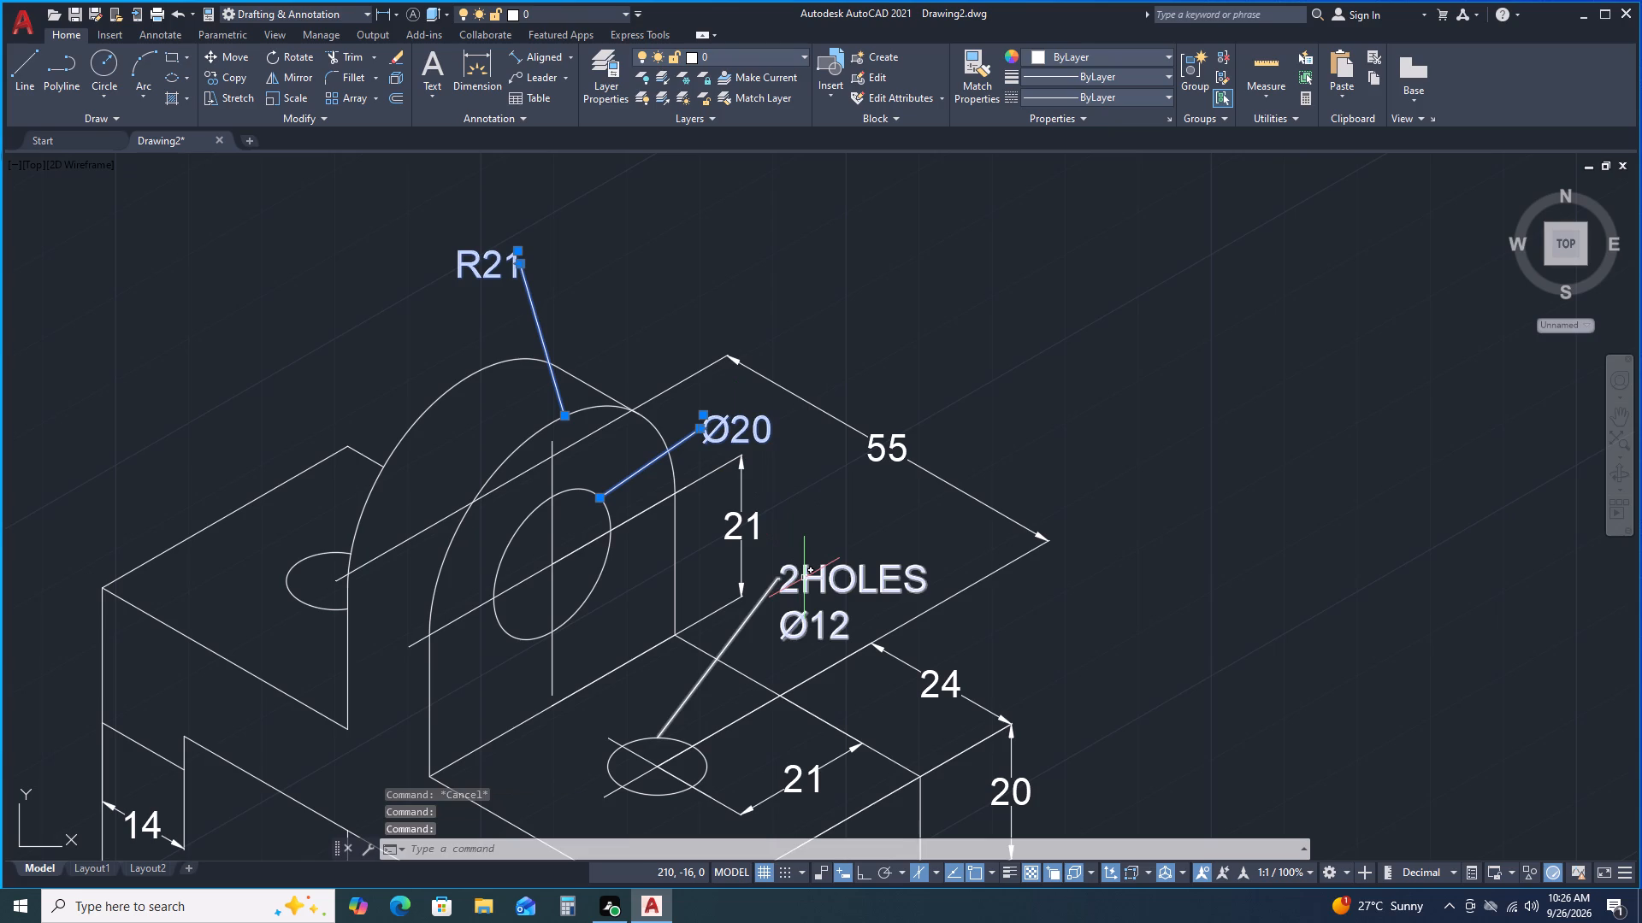
click(804, 578)
right_click(908, 329)
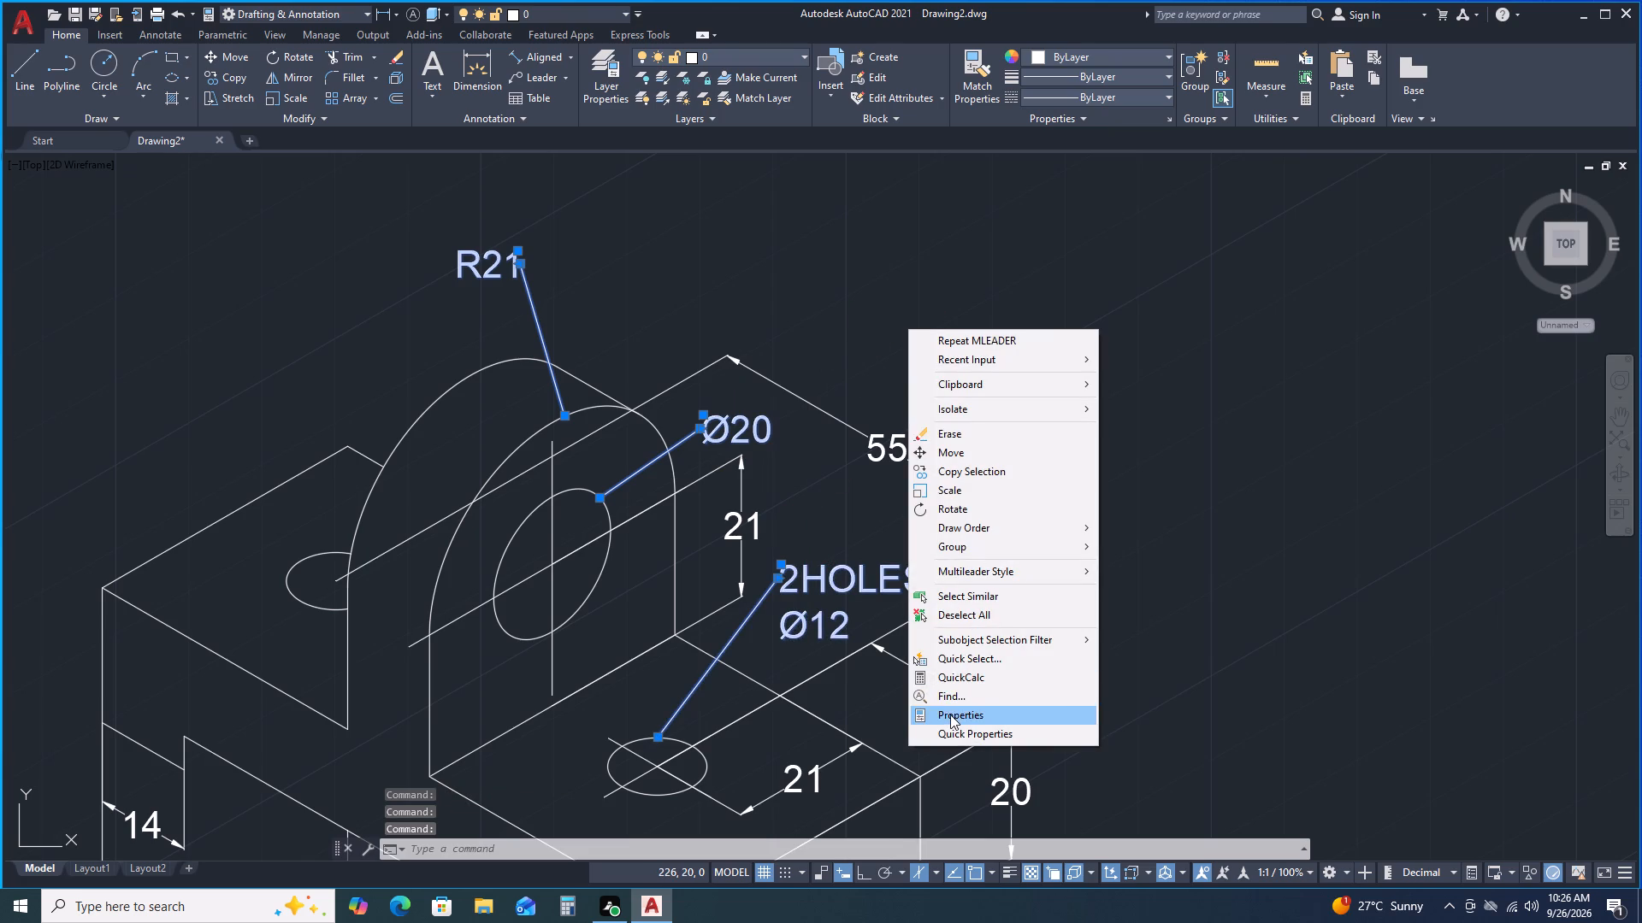
click(950, 714)
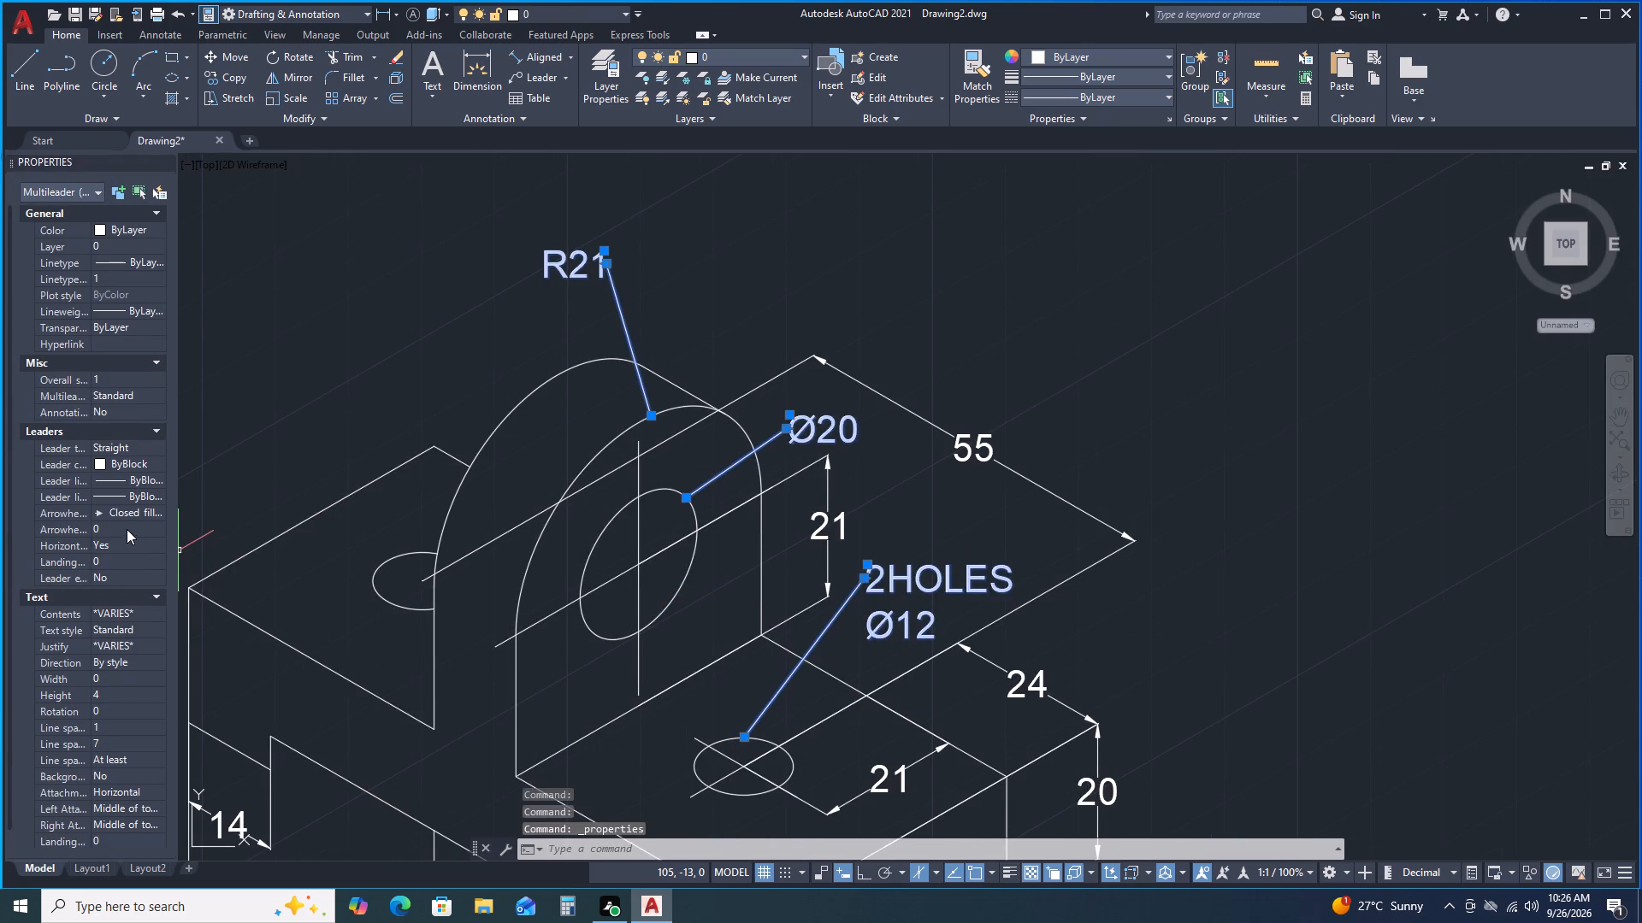
click(127, 529)
key(2)
key(Return)
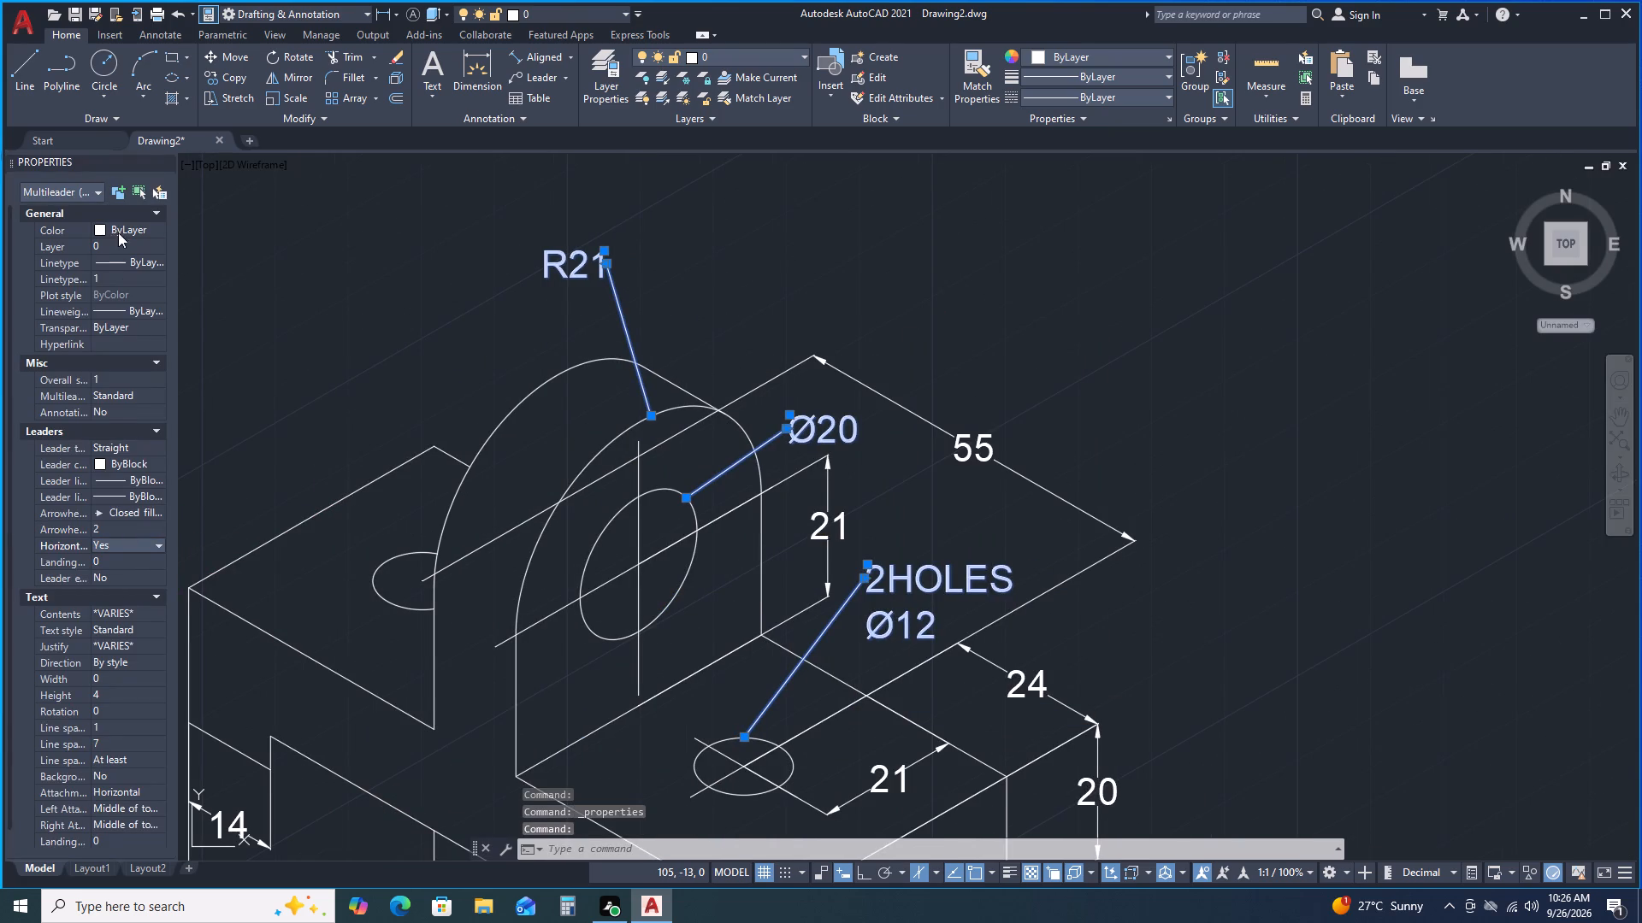
click(162, 159)
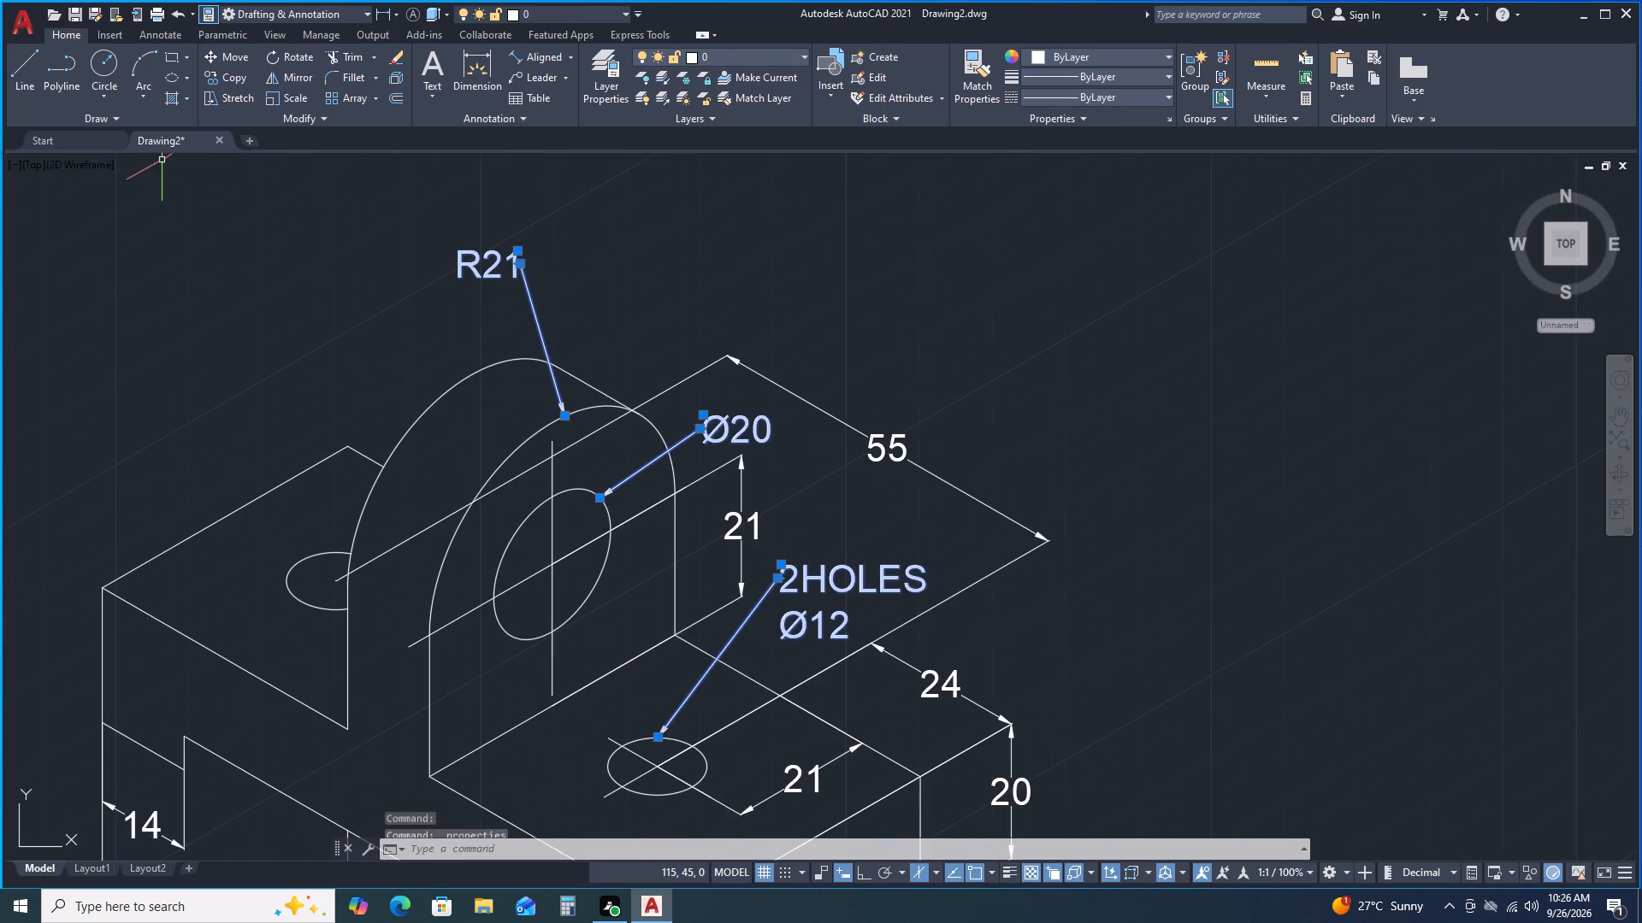
key(Escape)
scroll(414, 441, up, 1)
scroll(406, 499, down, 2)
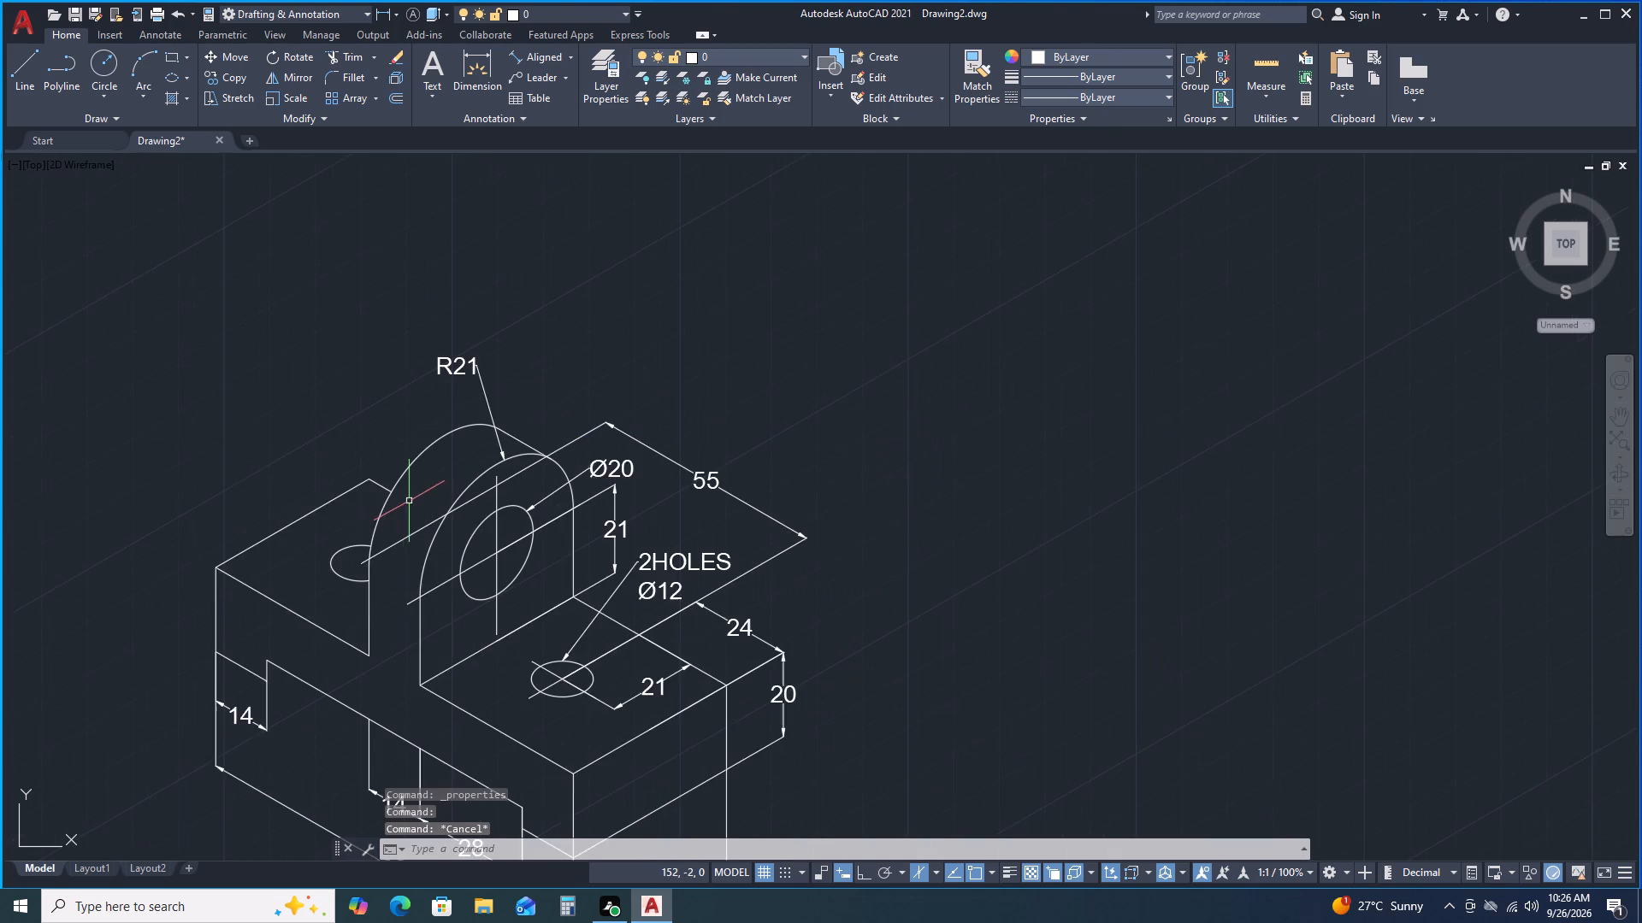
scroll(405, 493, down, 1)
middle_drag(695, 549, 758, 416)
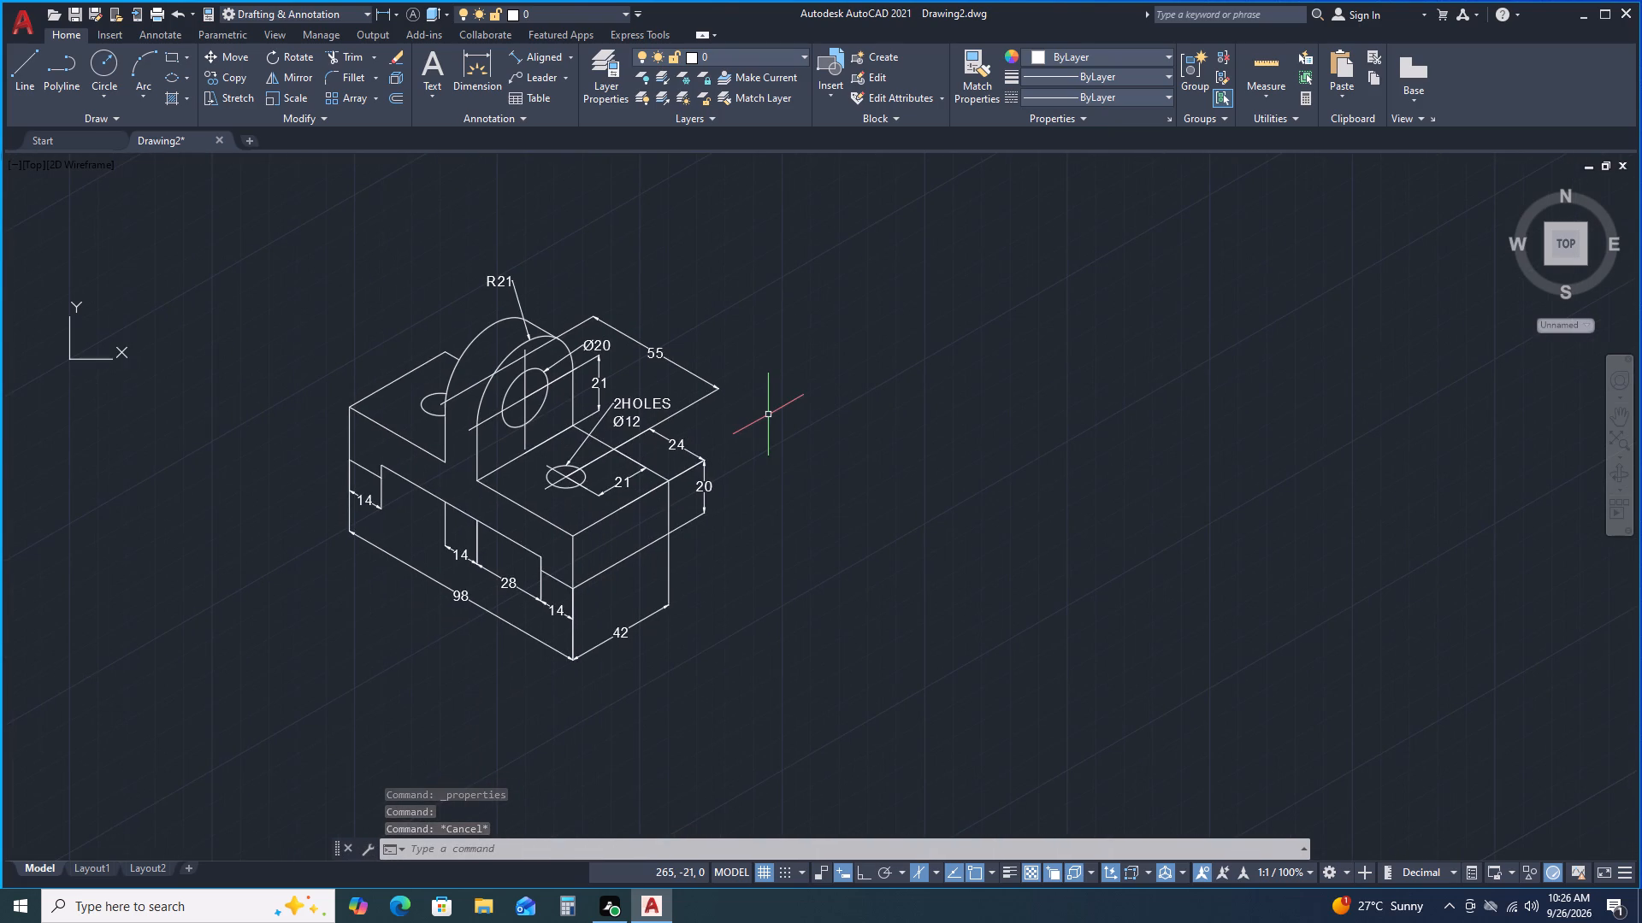
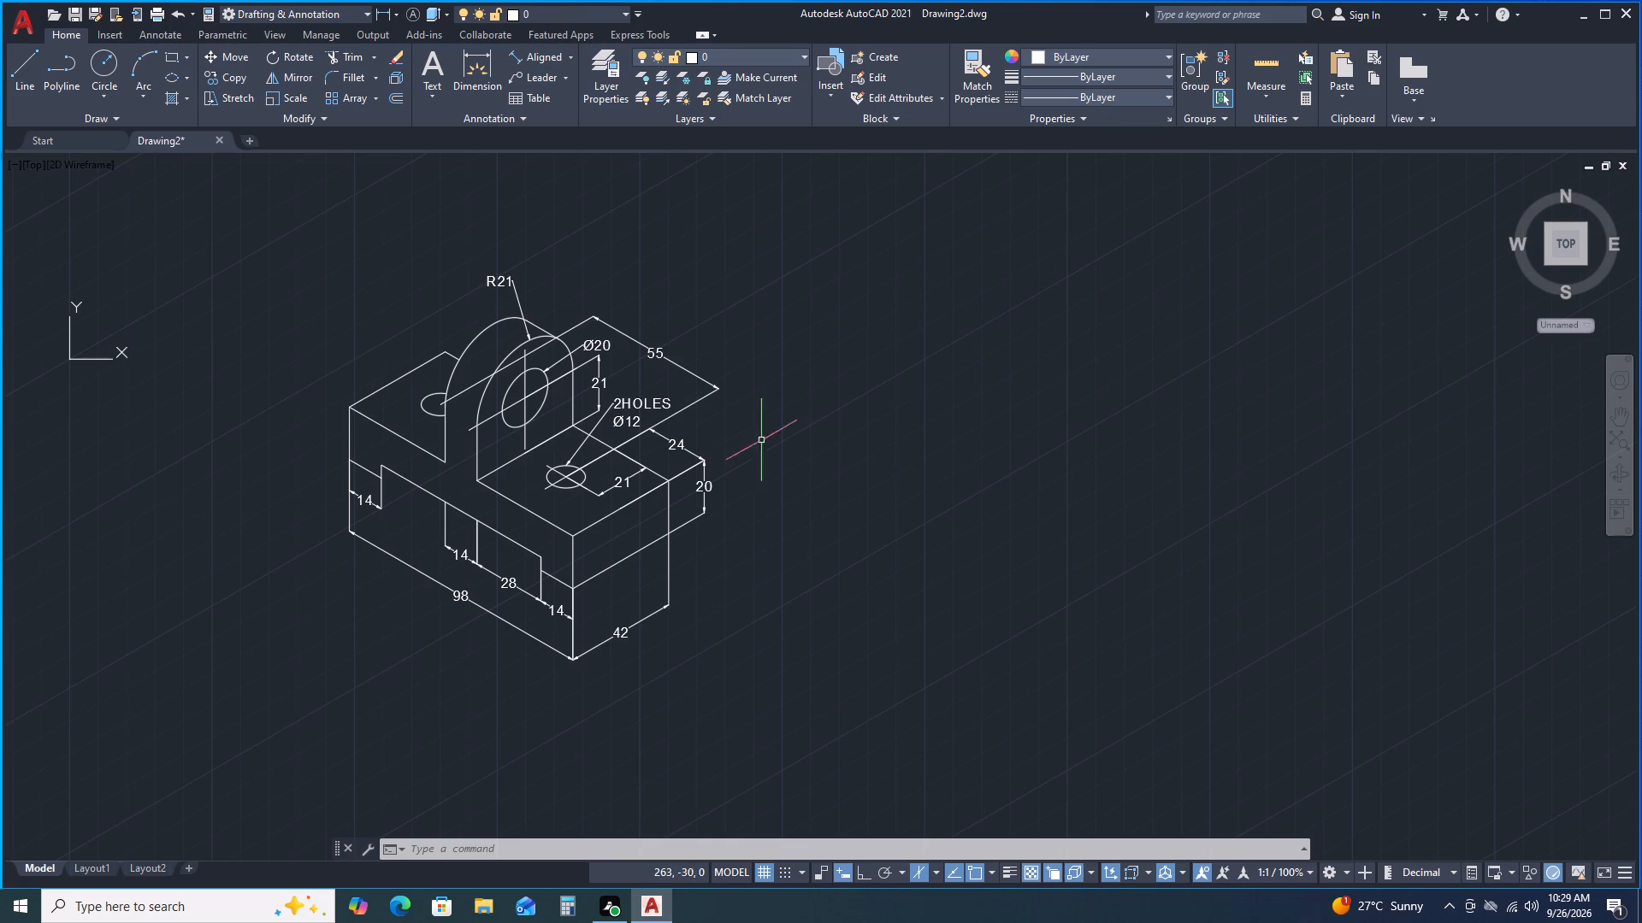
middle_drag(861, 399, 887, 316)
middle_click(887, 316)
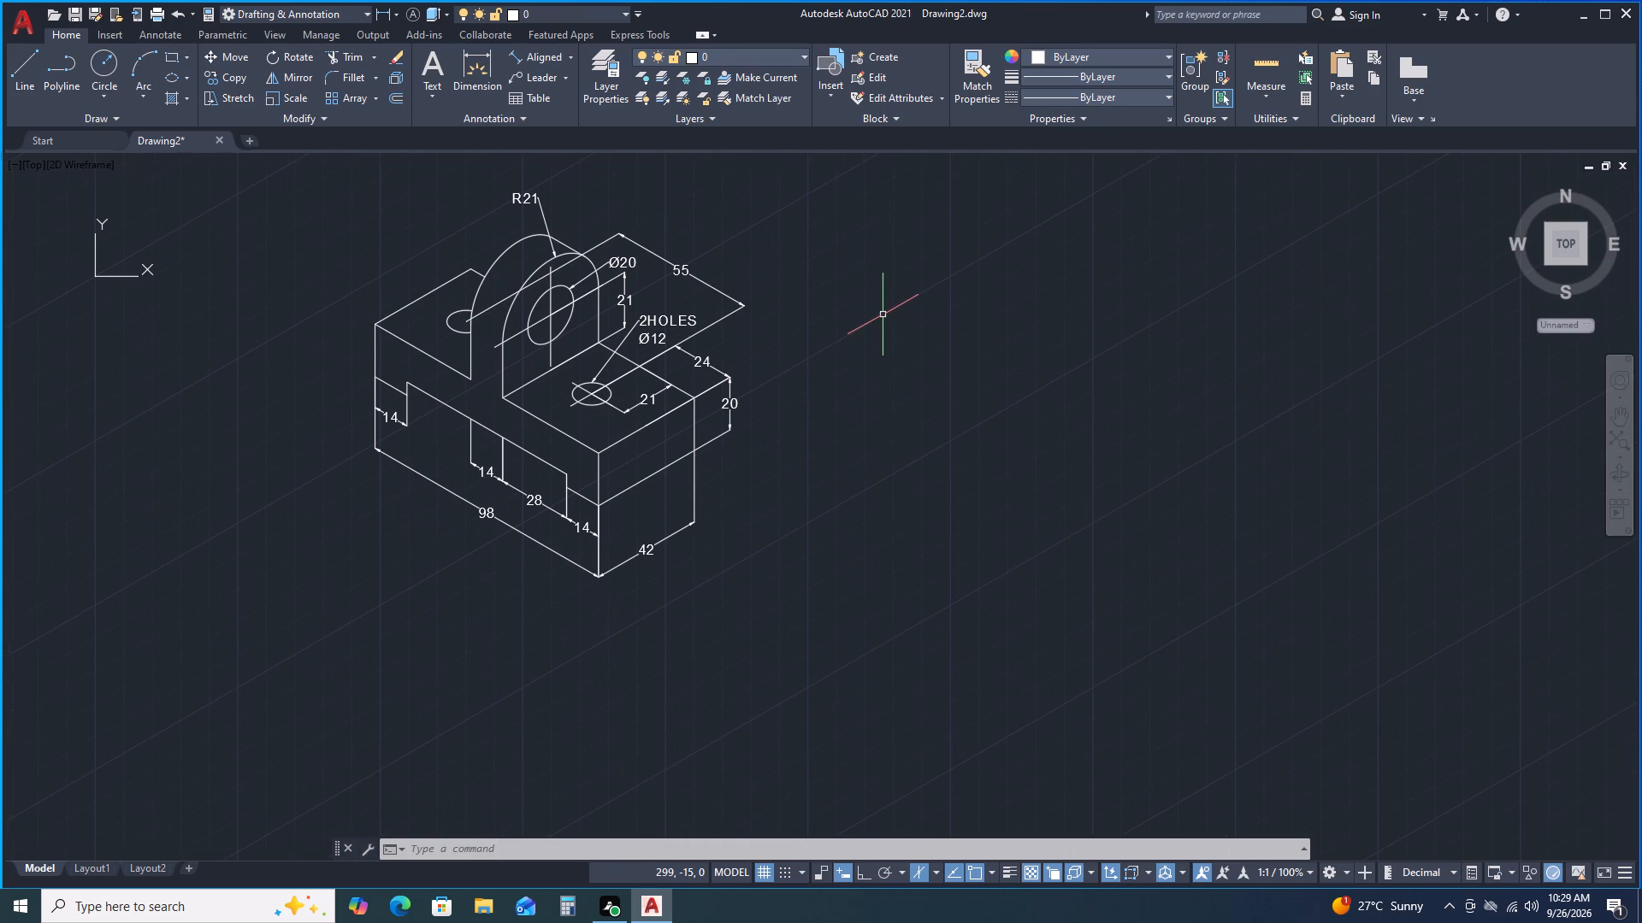
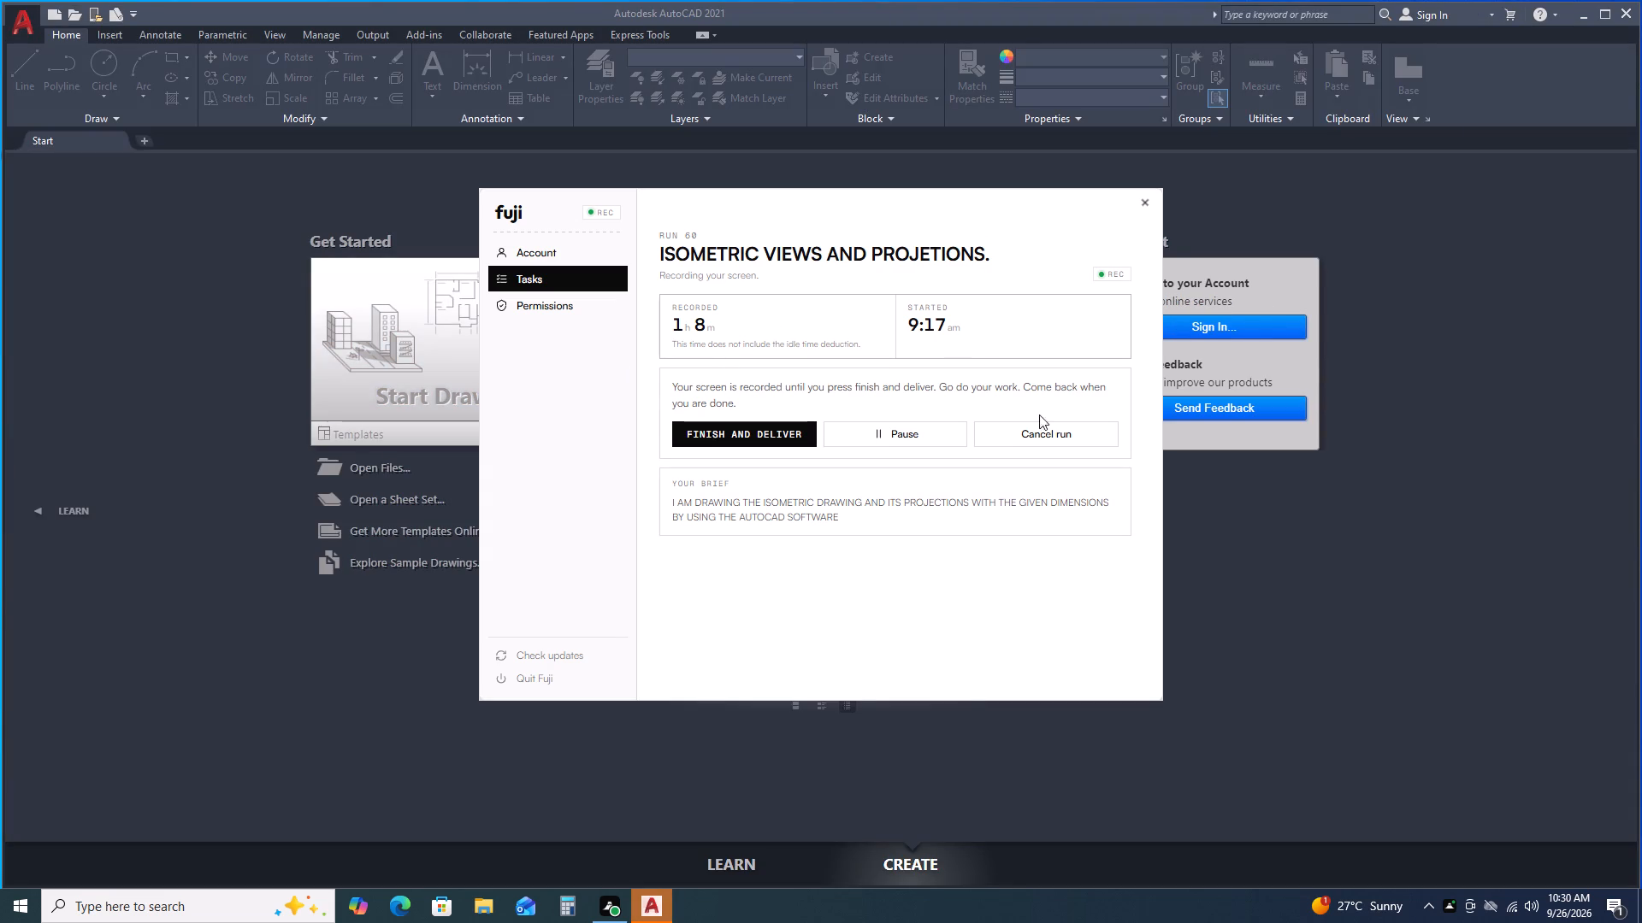
Switch to AutoCAD and open the recent drawing 11721 26.
click(1249, 537)
click(743, 284)
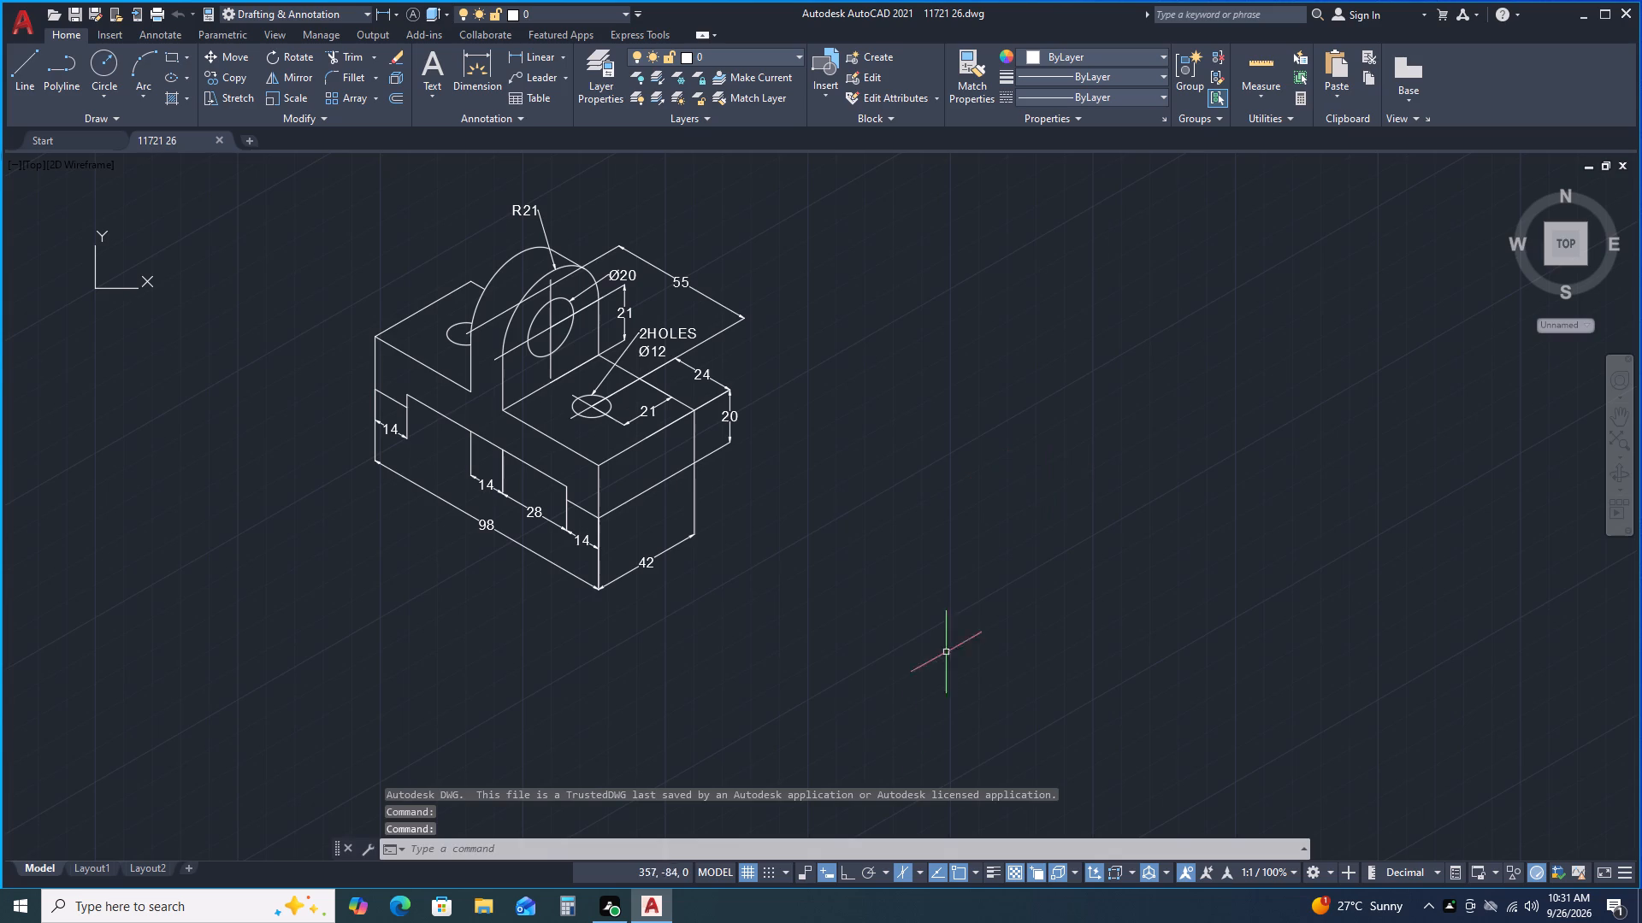
Switch the drafting mode from isometric to orthographic.
click(901, 873)
With Ortho on, draw a vertical line 20 long below the isometric view as the left edge of the front view.
middle_drag(832, 734, 1064, 444)
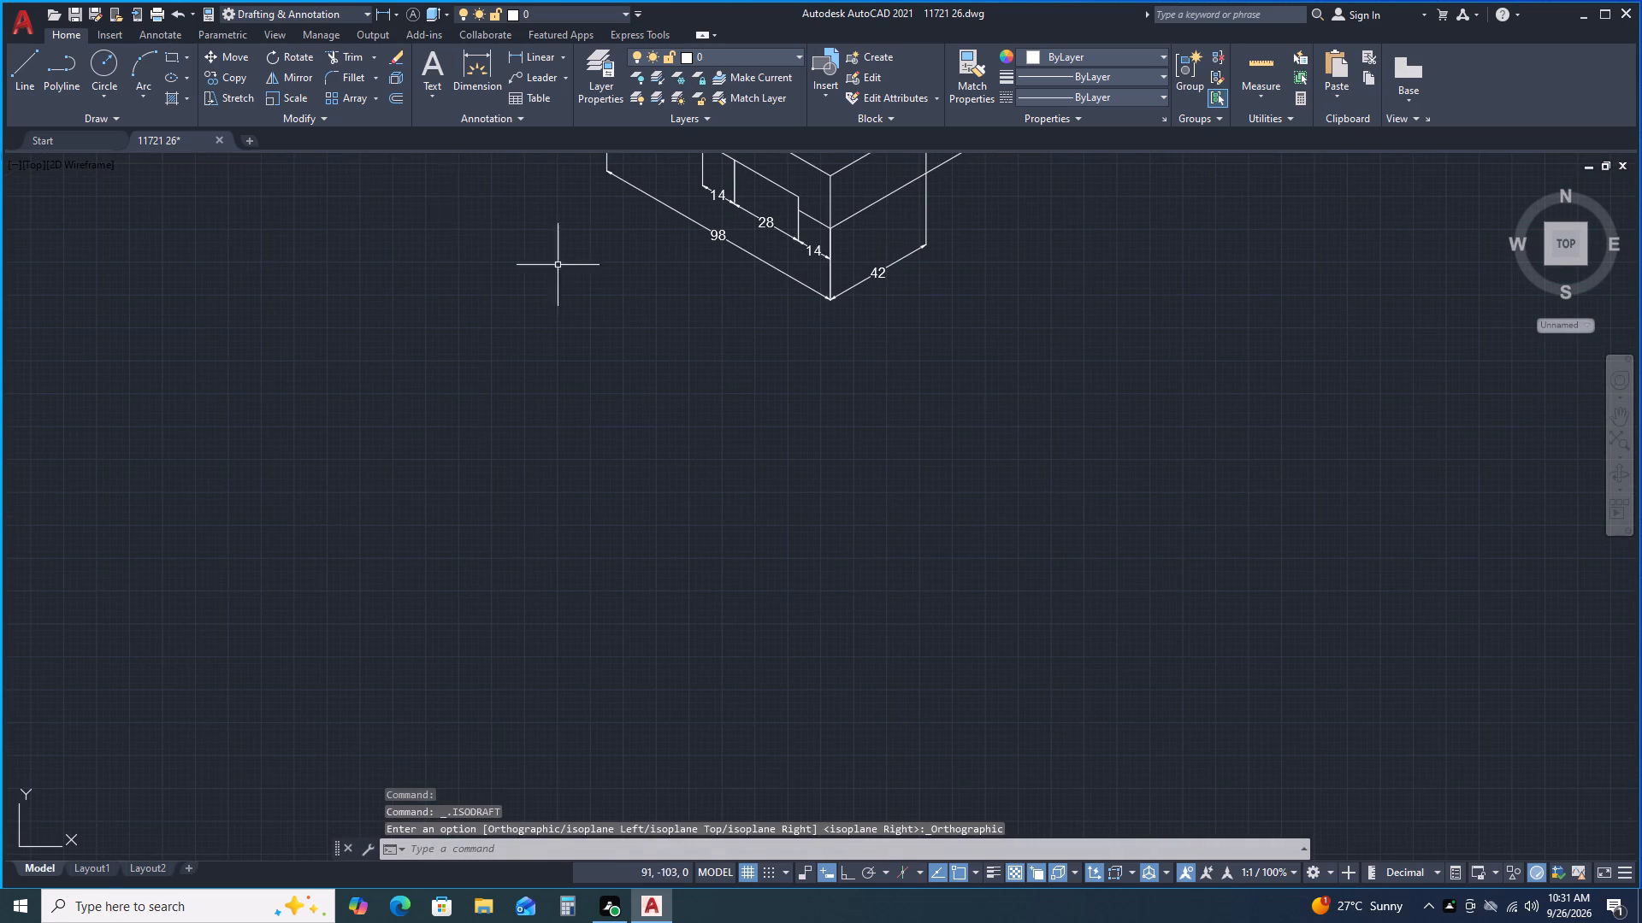
click(17, 69)
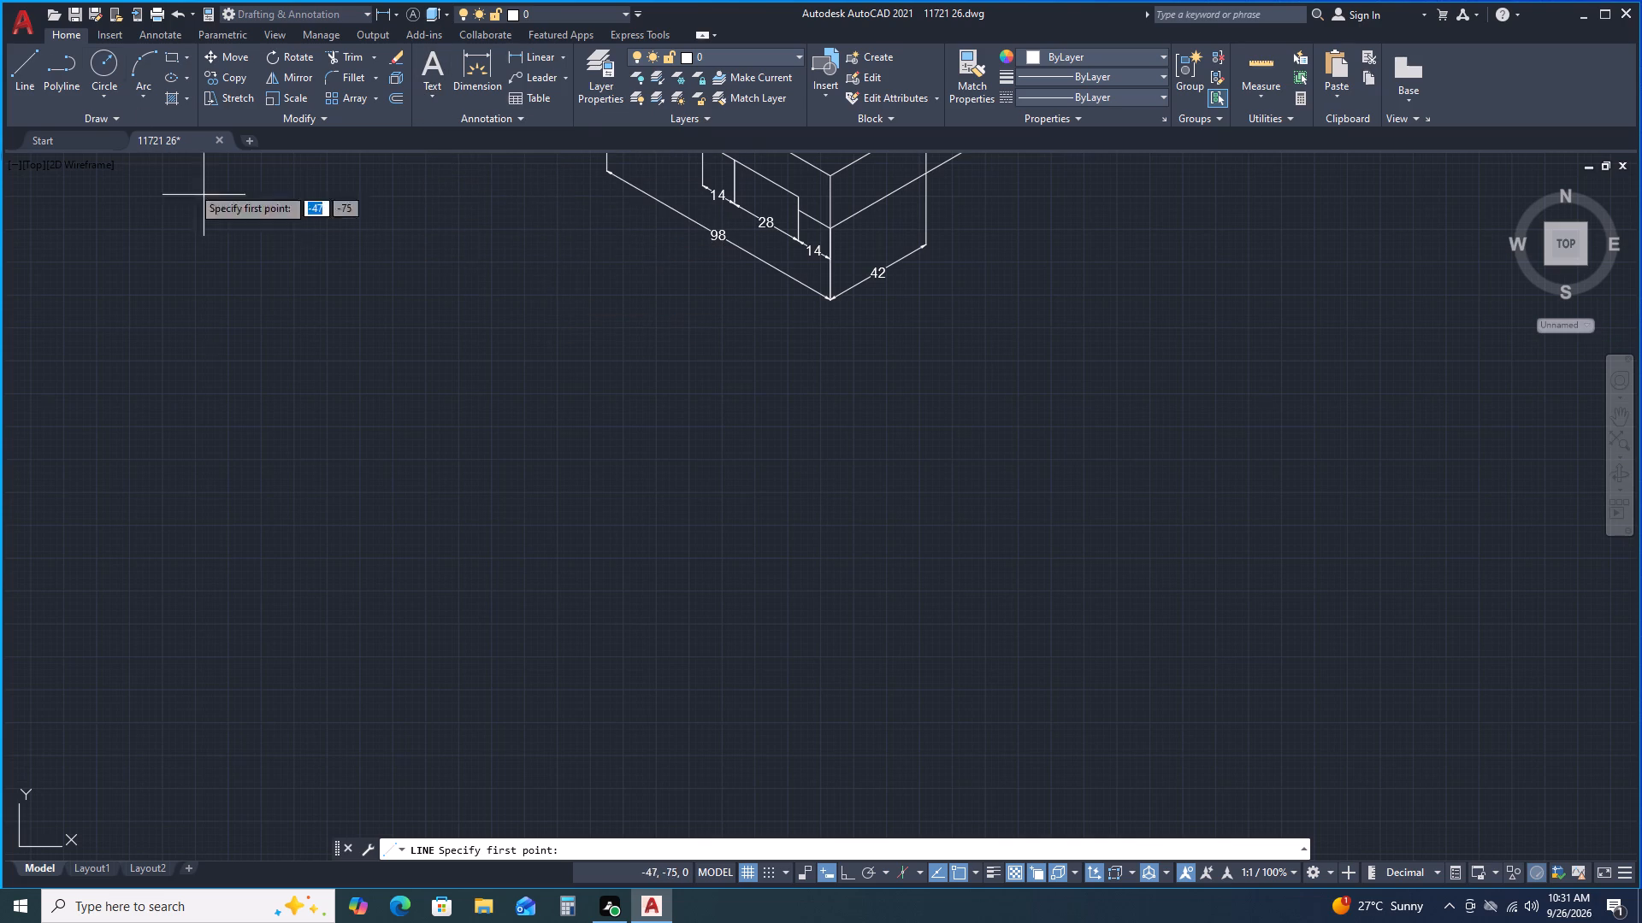
click(16, 65)
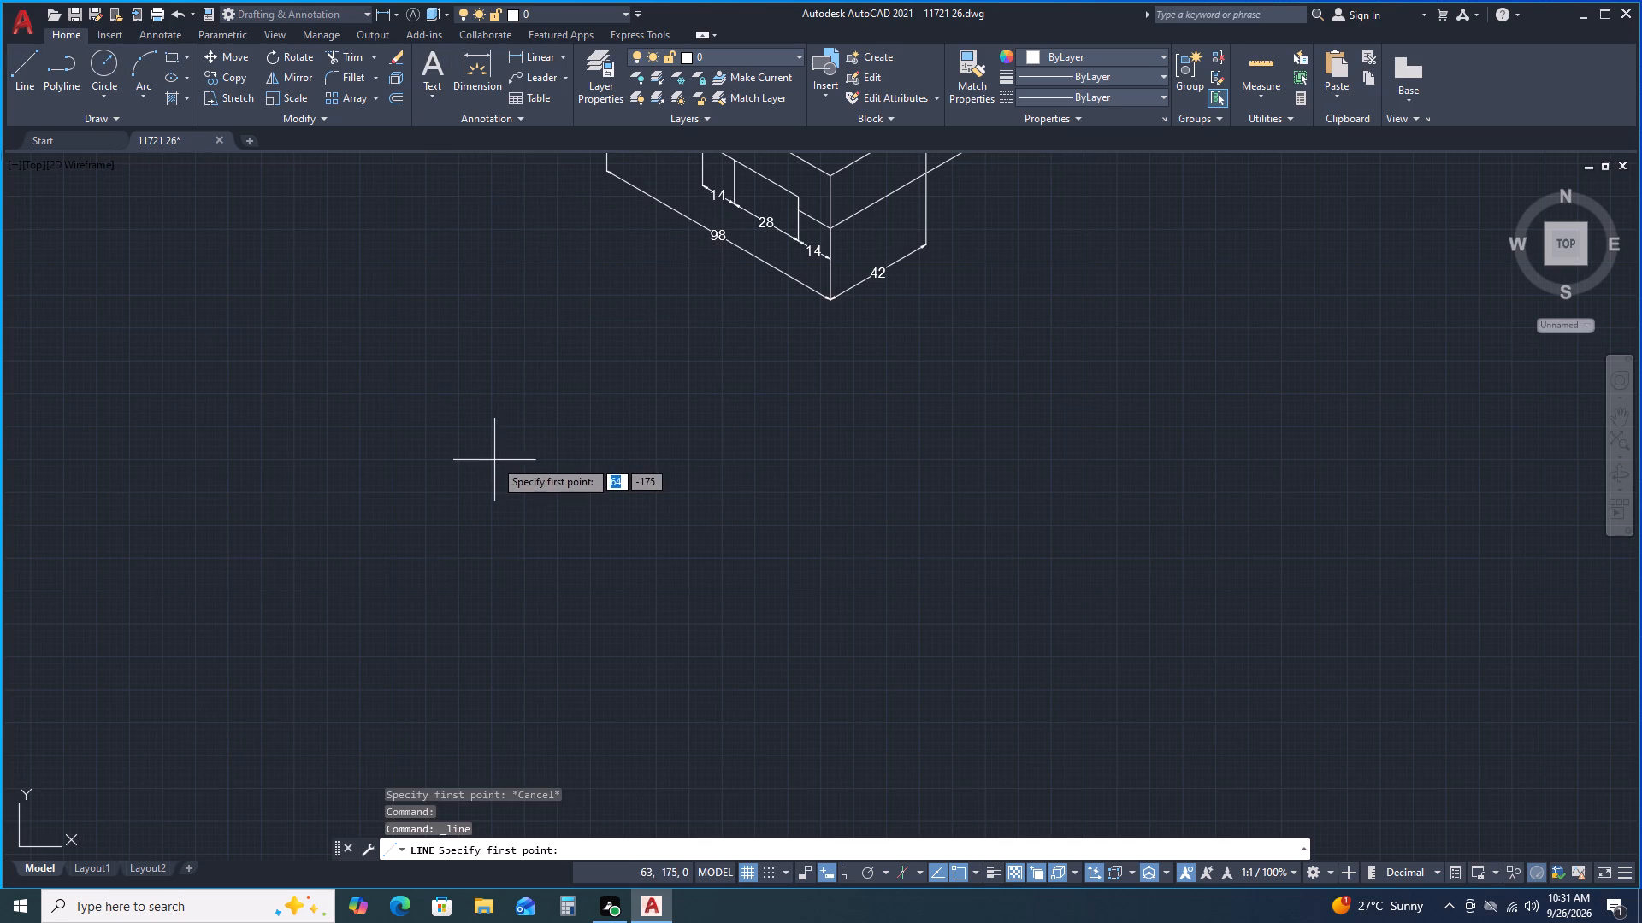
key(F8)
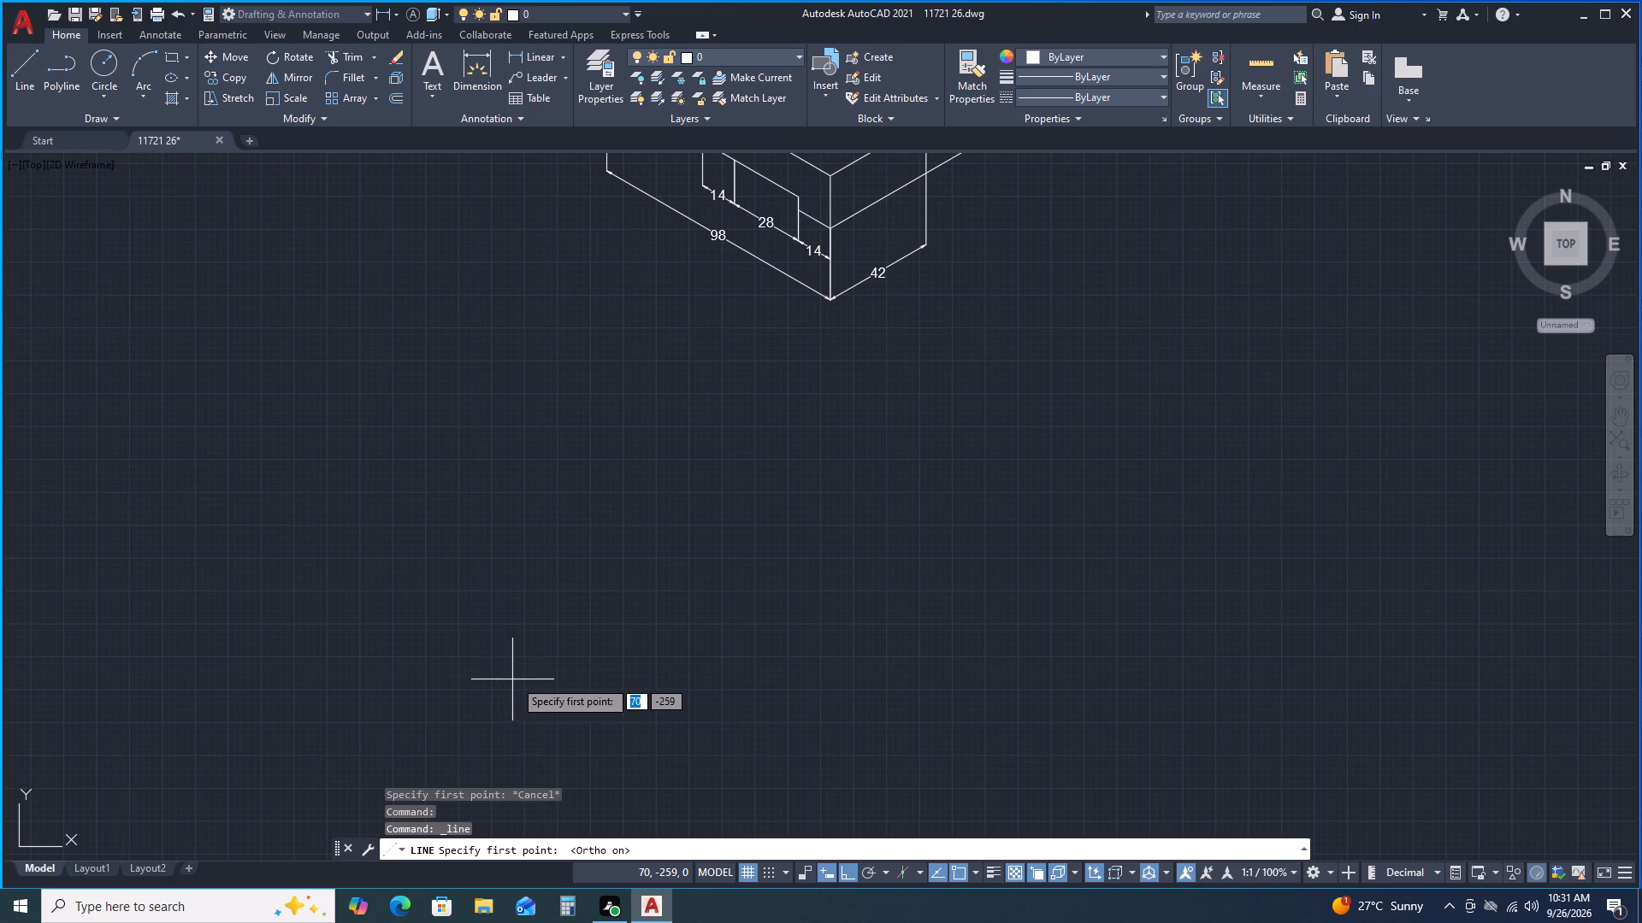
middle_drag(853, 526, 764, 462)
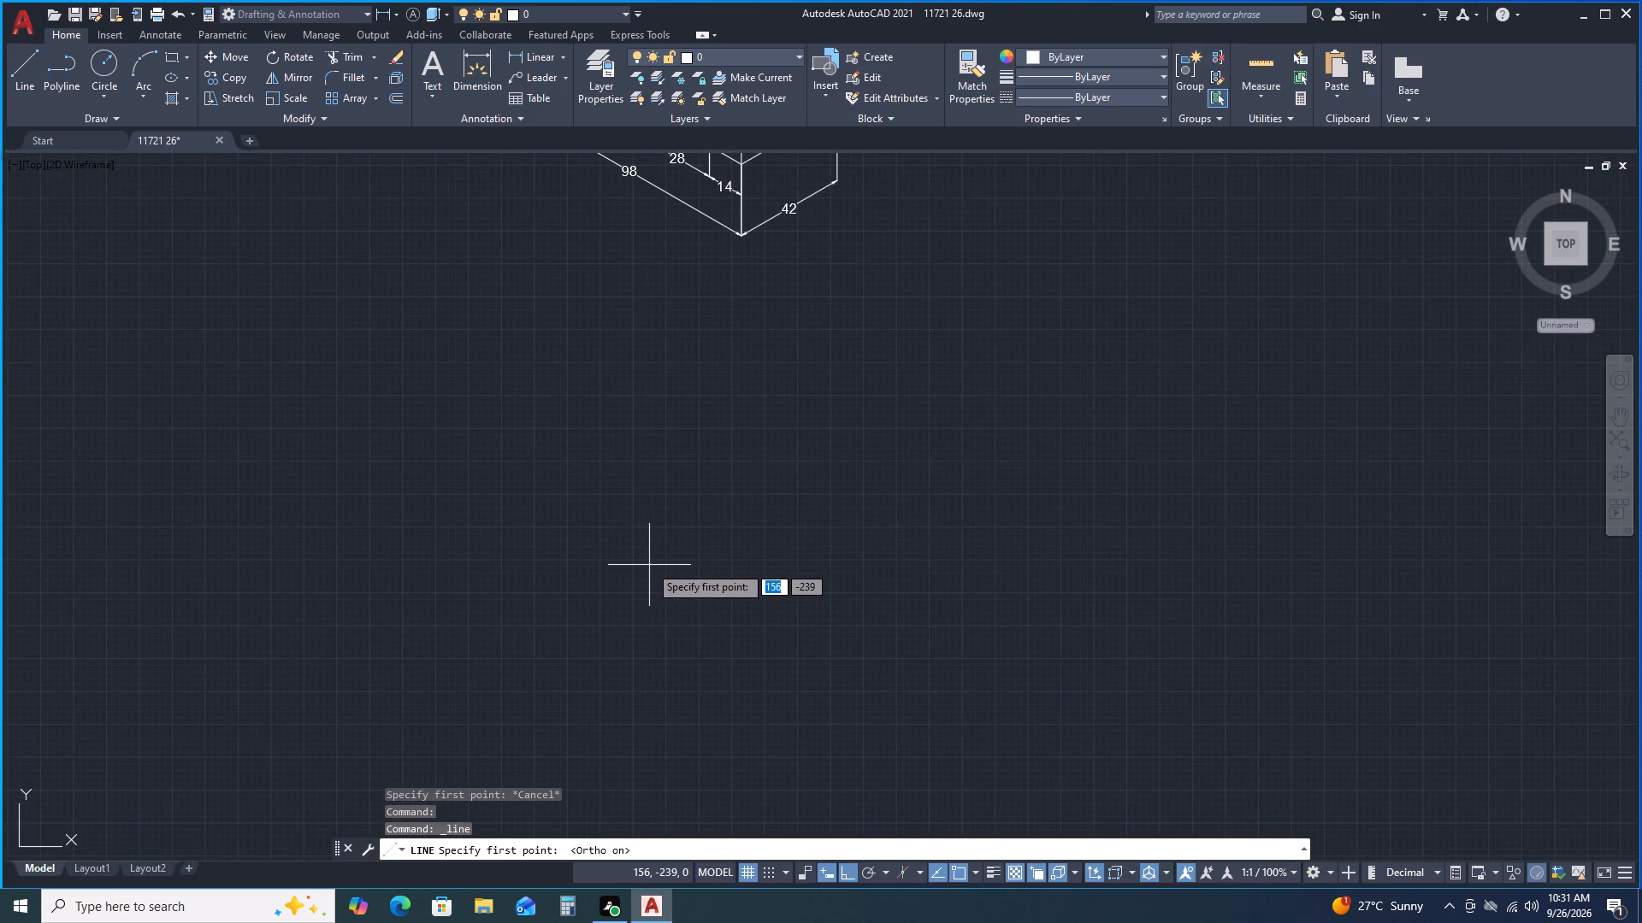
click(670, 574)
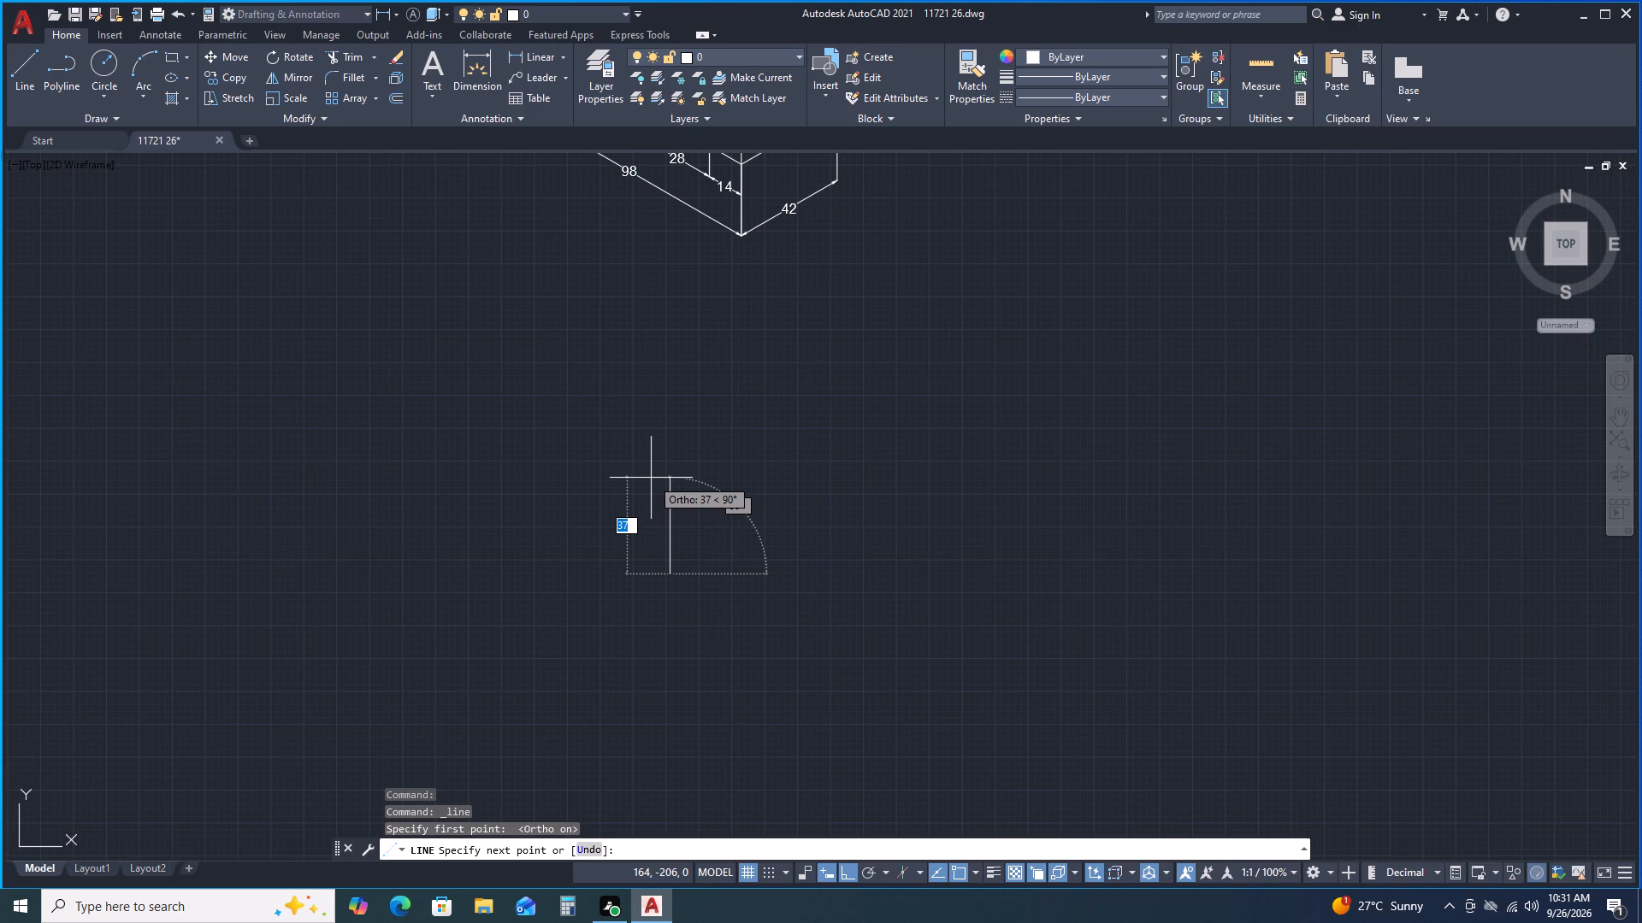
text(20)
key(Return)
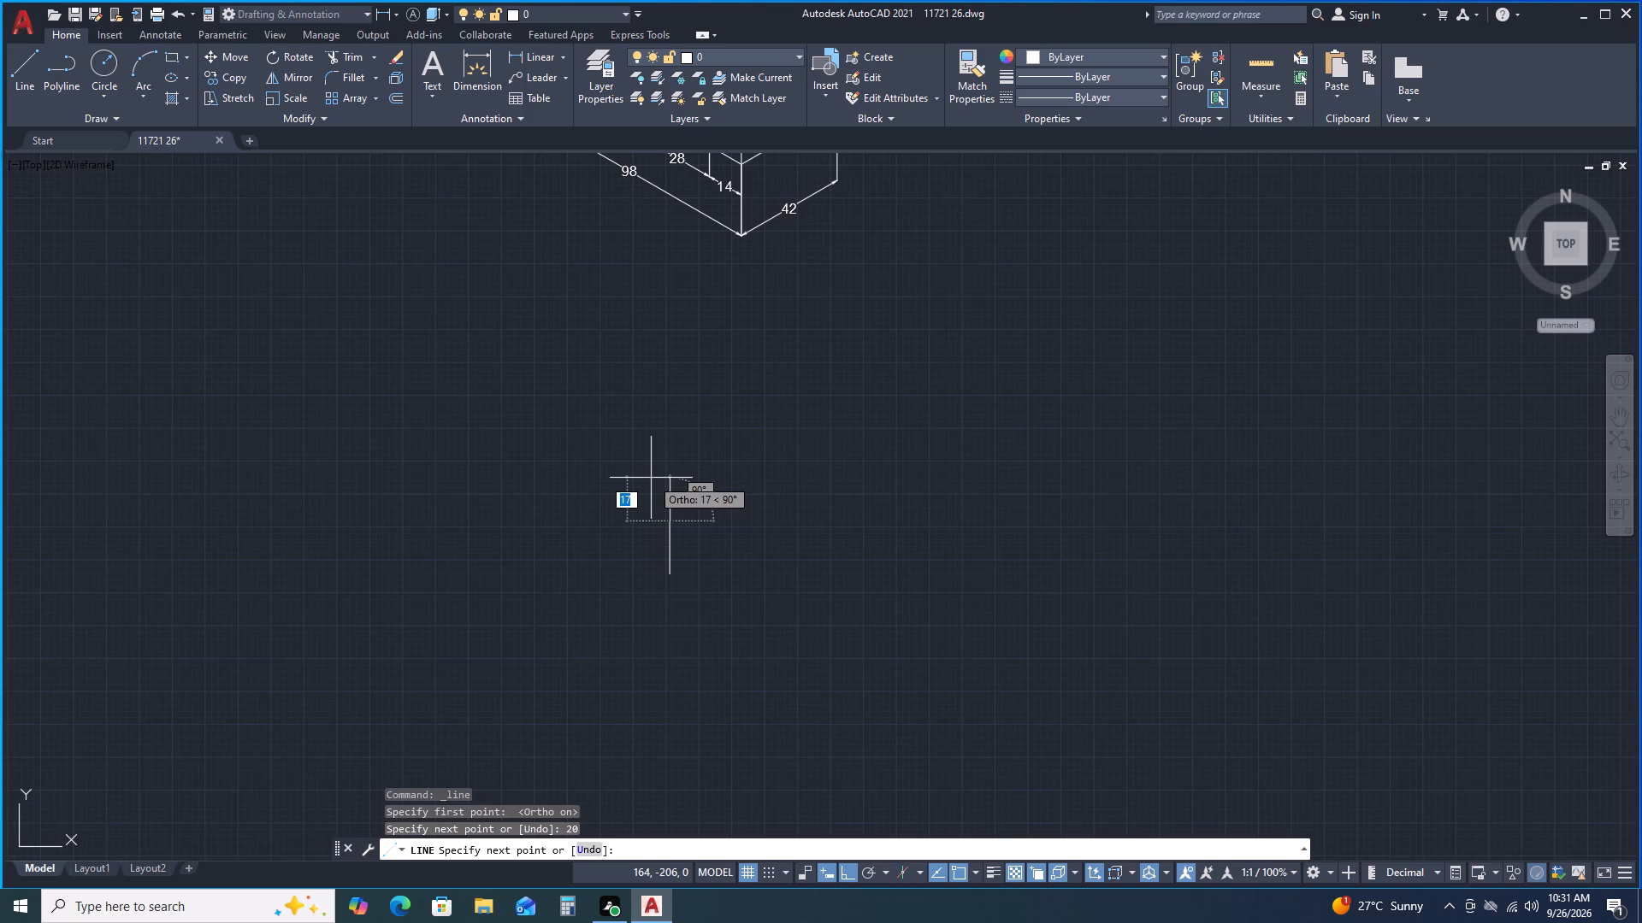
key(space)
From the edge's lower end, draw the base's underside: 14 right, 5 up, 70 right, 5 down and 14 right.
scroll(711, 575, up, 1)
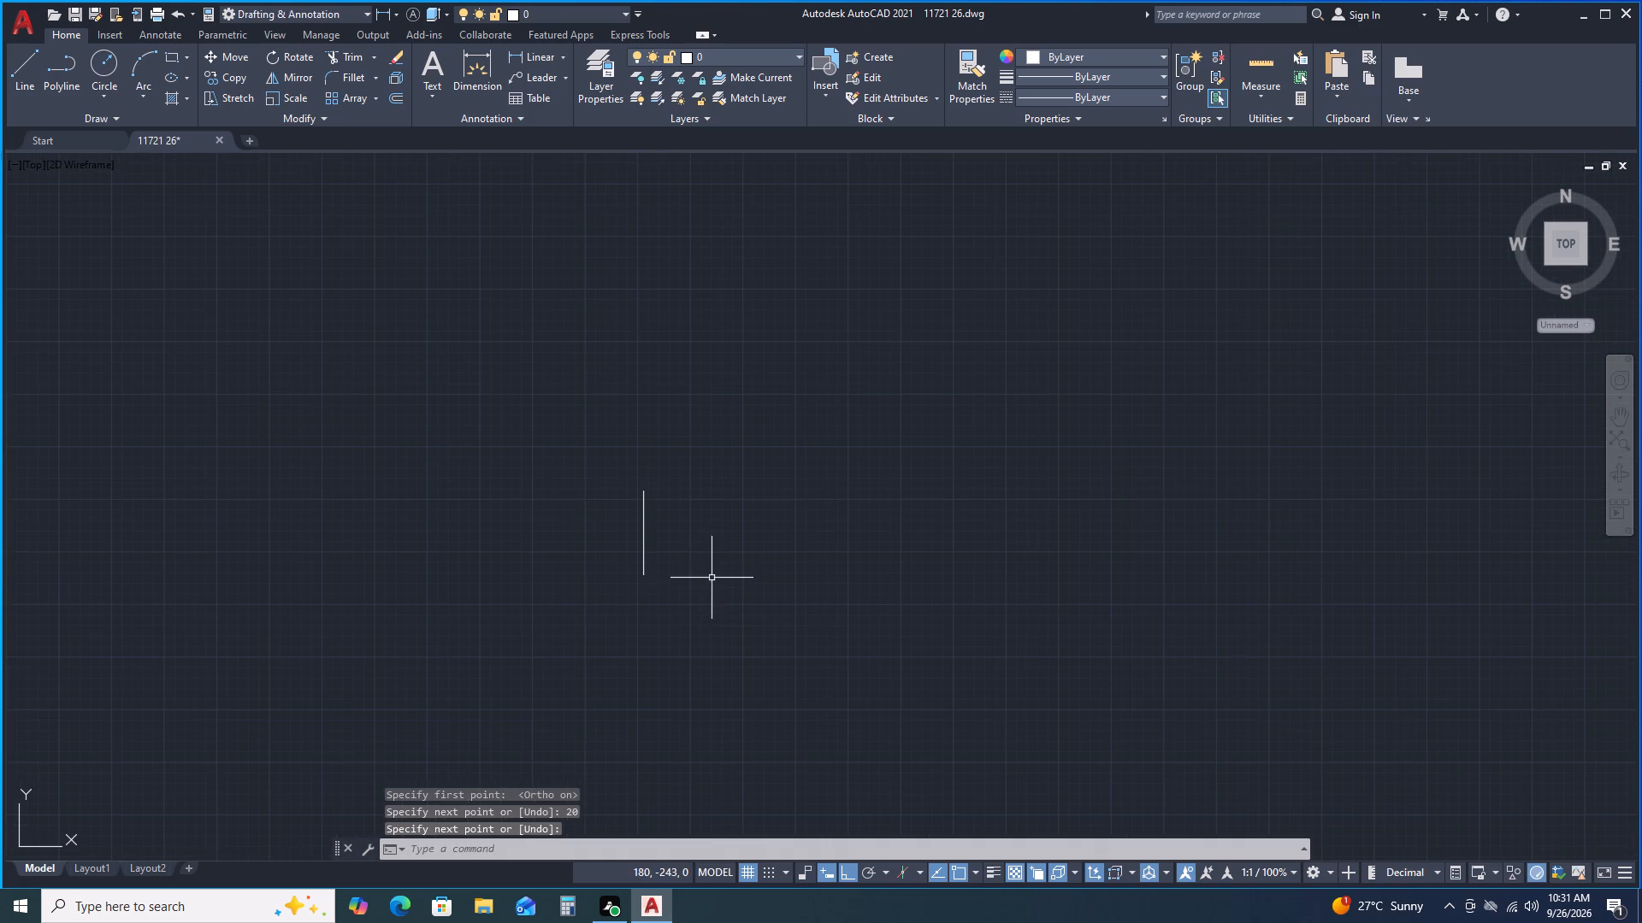
key(space)
click(642, 572)
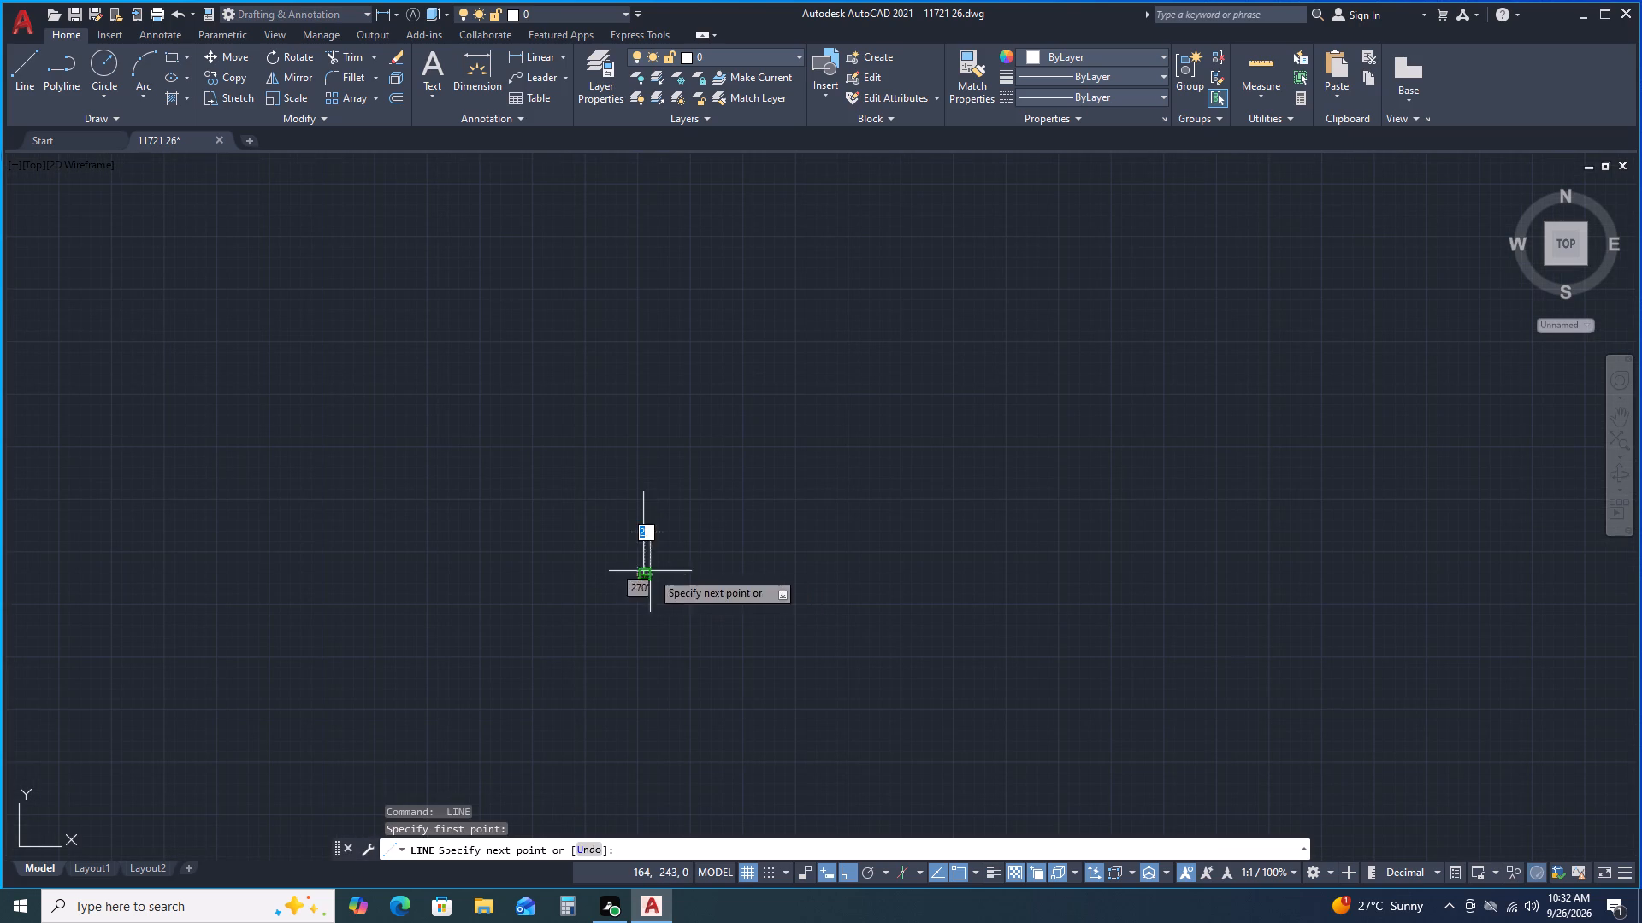
key(1)
key(4)
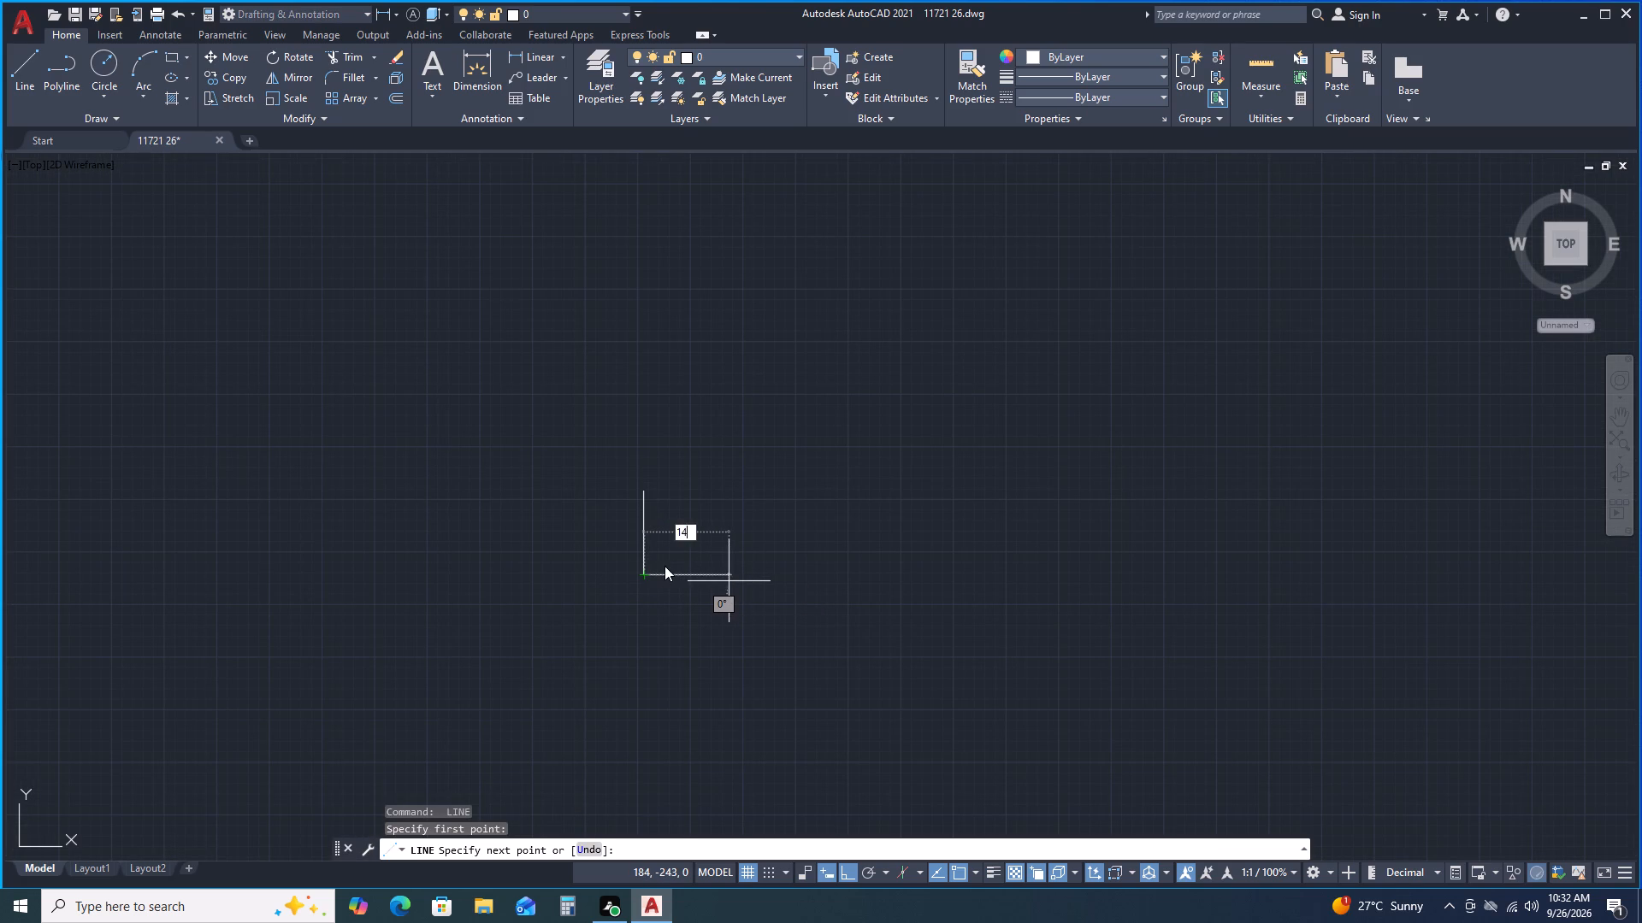
key(Return)
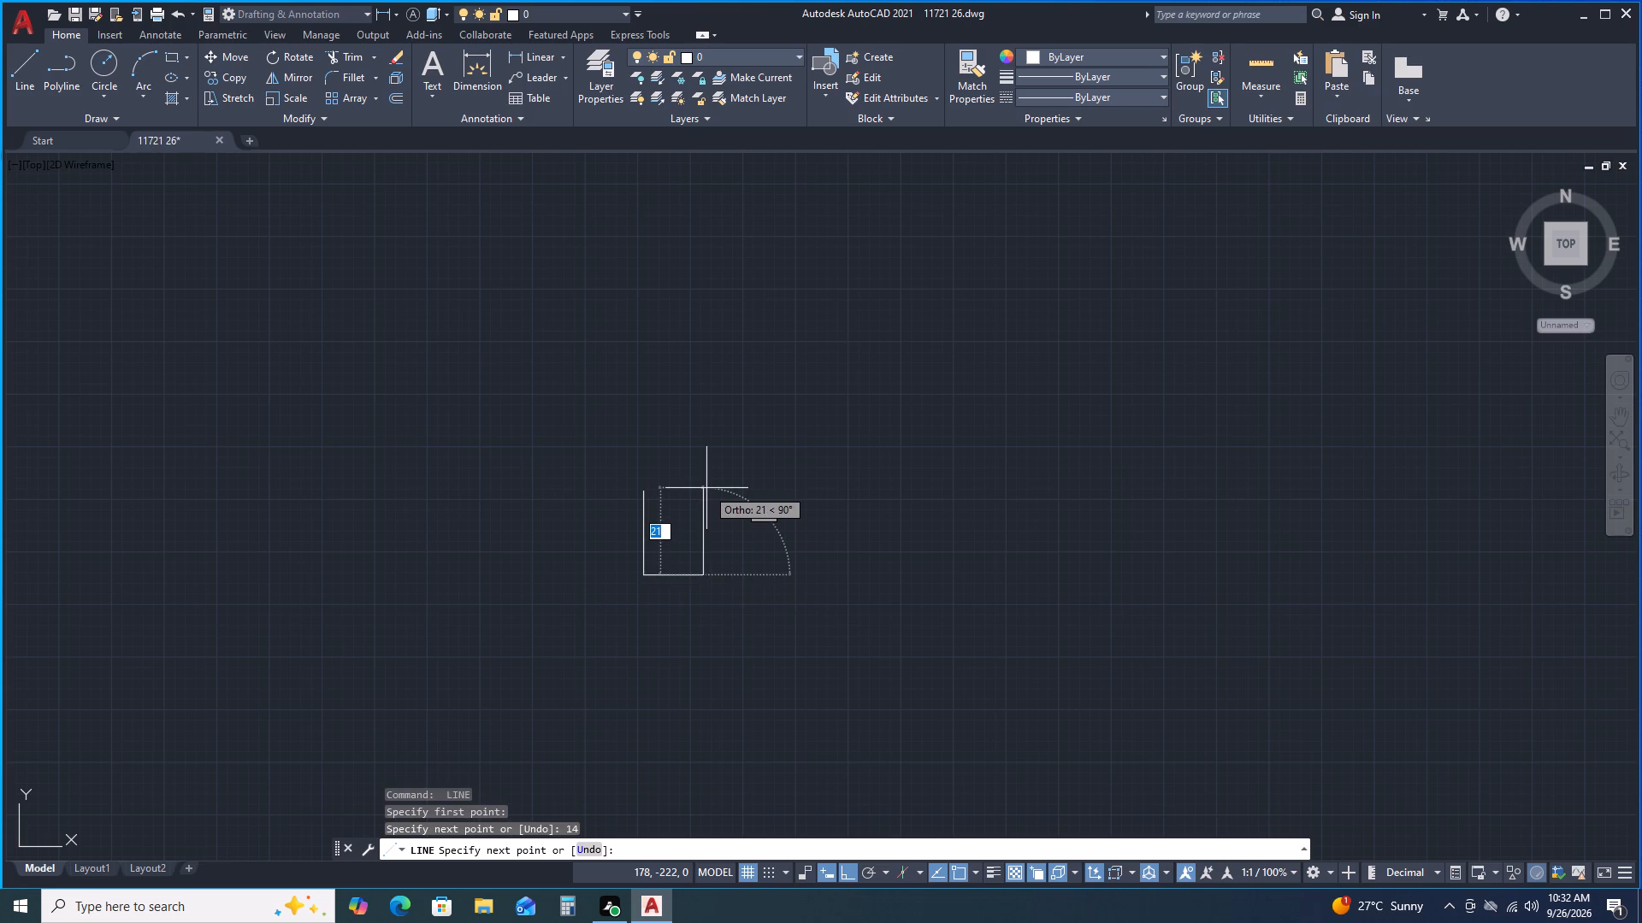
key(5)
key(Return)
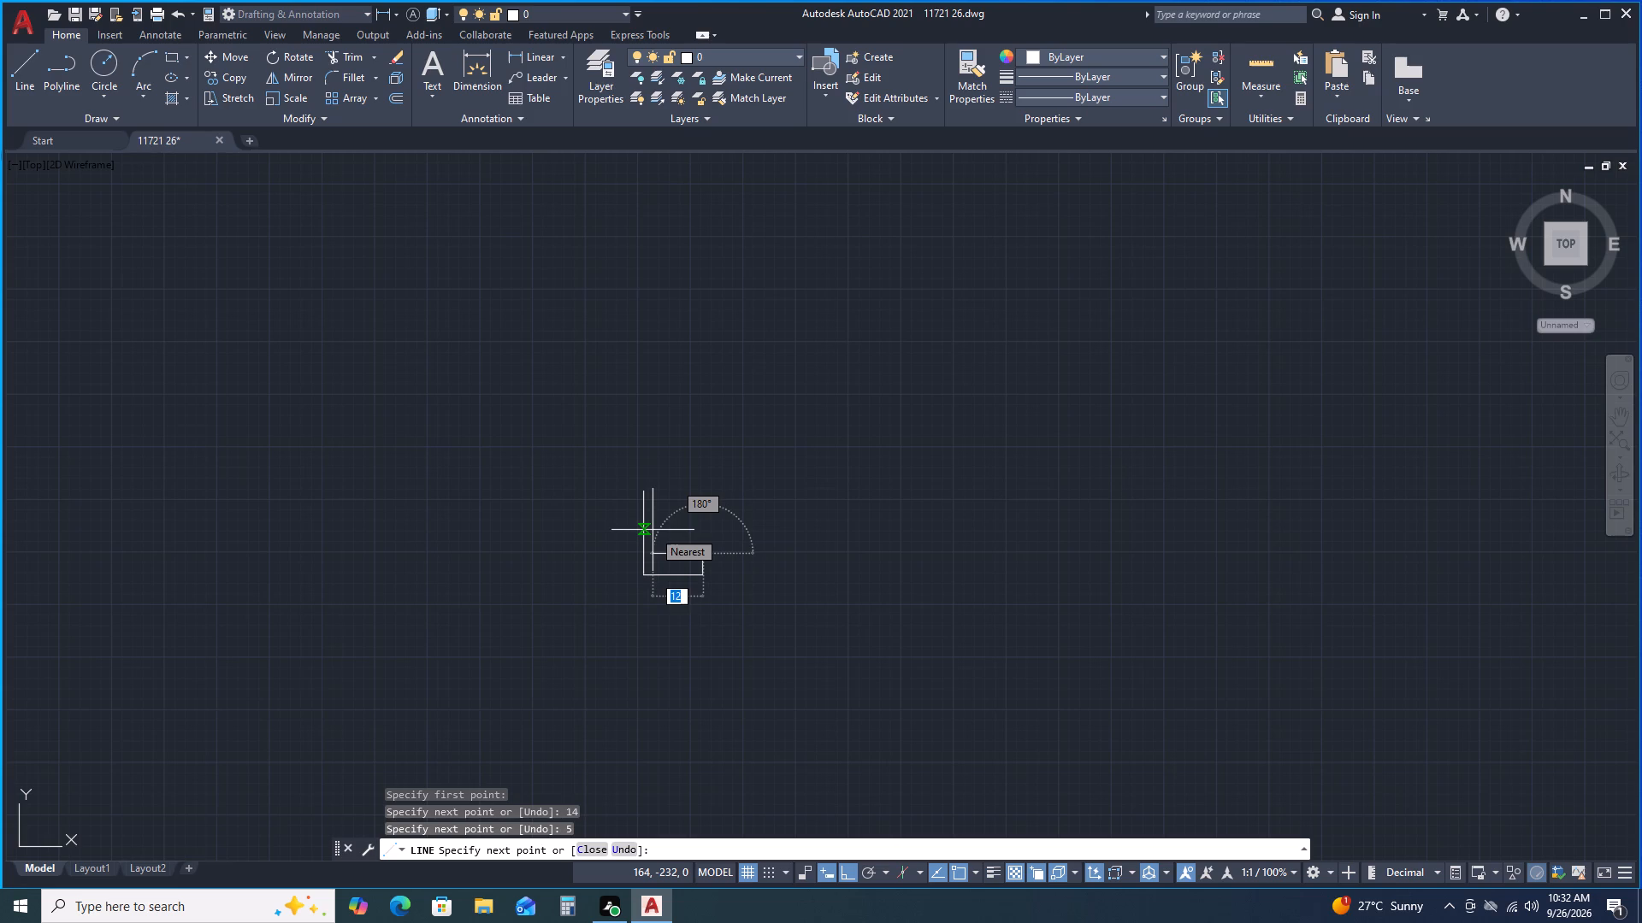
text(70)
key(Return)
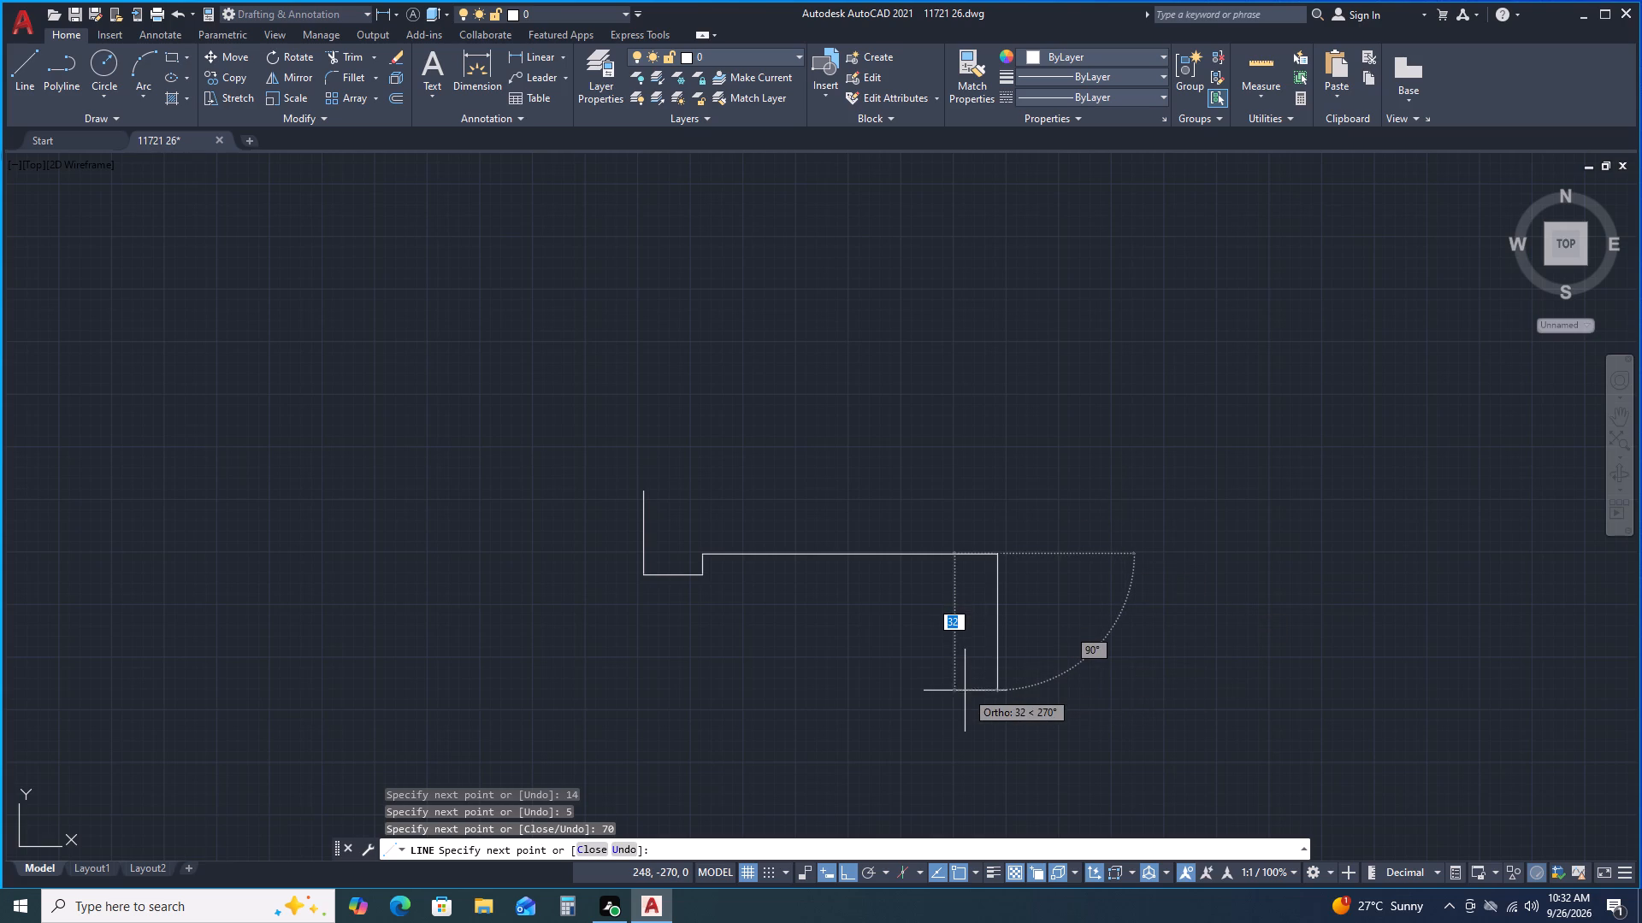
key(5)
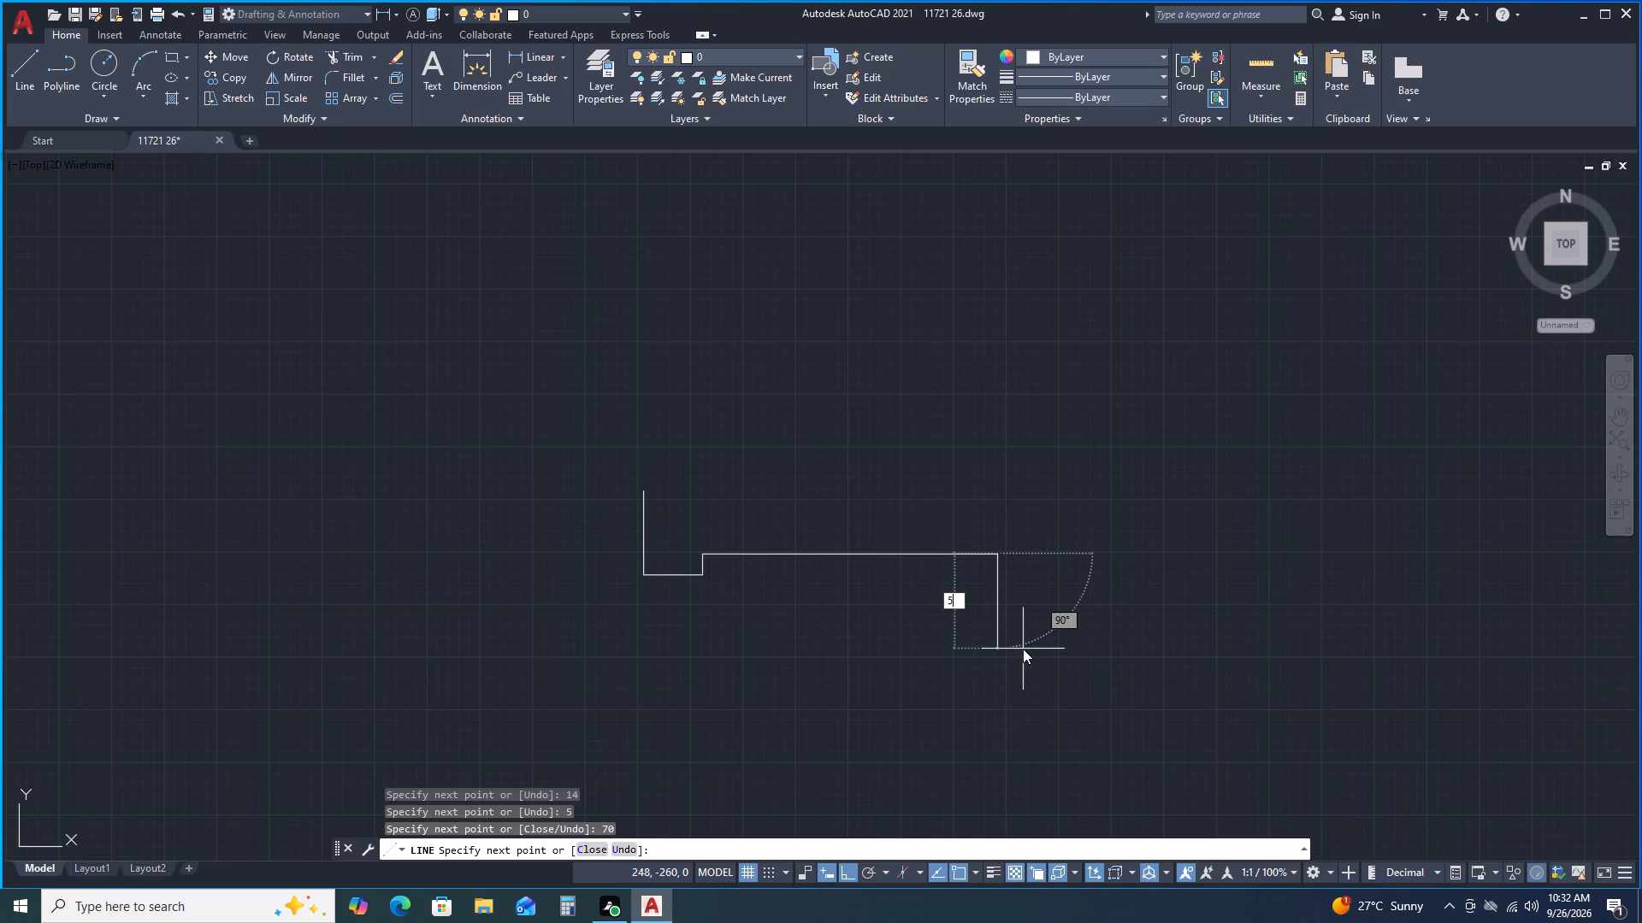
key(Return)
text(14)
key(Return)
Continue the outline 20 up, 42 left, 21 up, 14 left and 21 down, closing it at the left edge's upper end.
text(20)
key(Return)
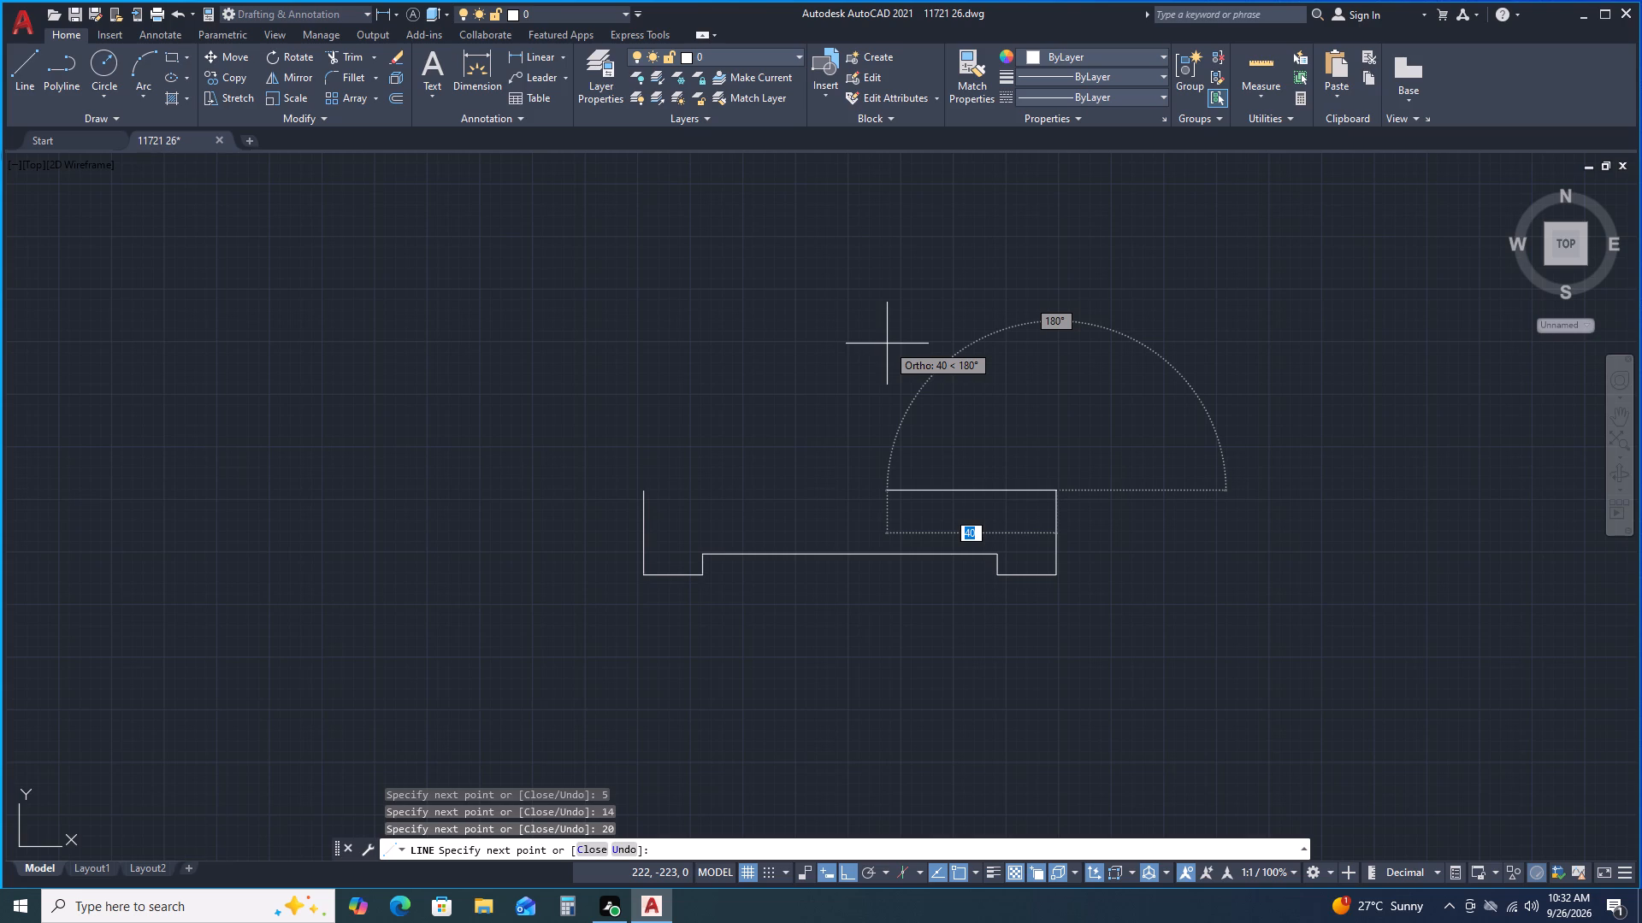
text(42)
key(Return)
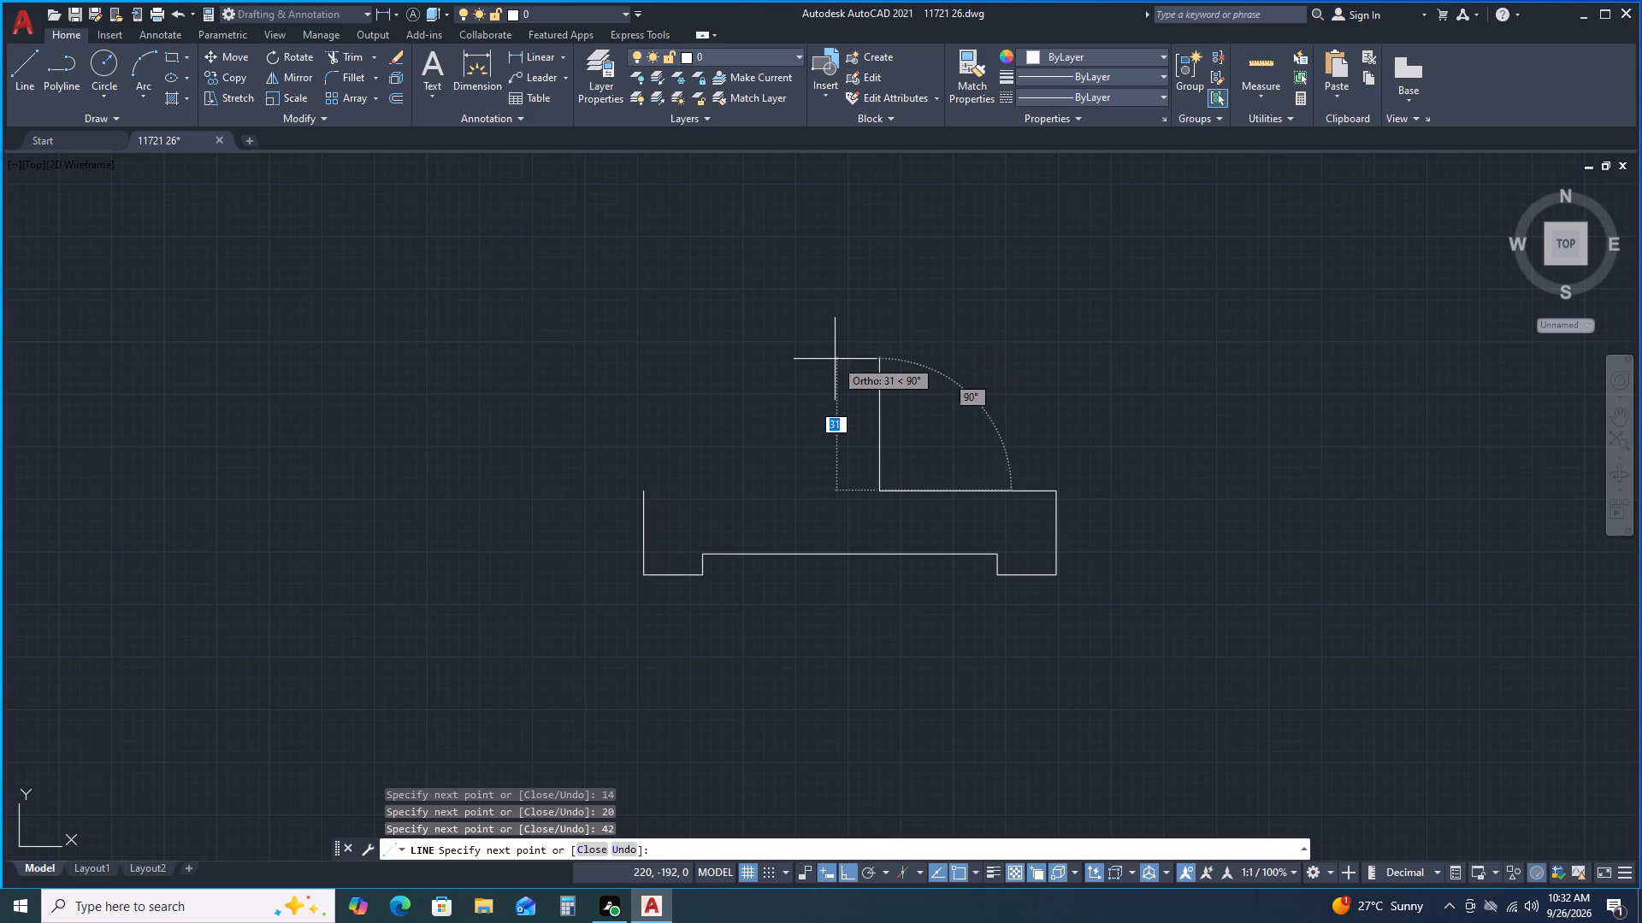
text(21)
key(Return)
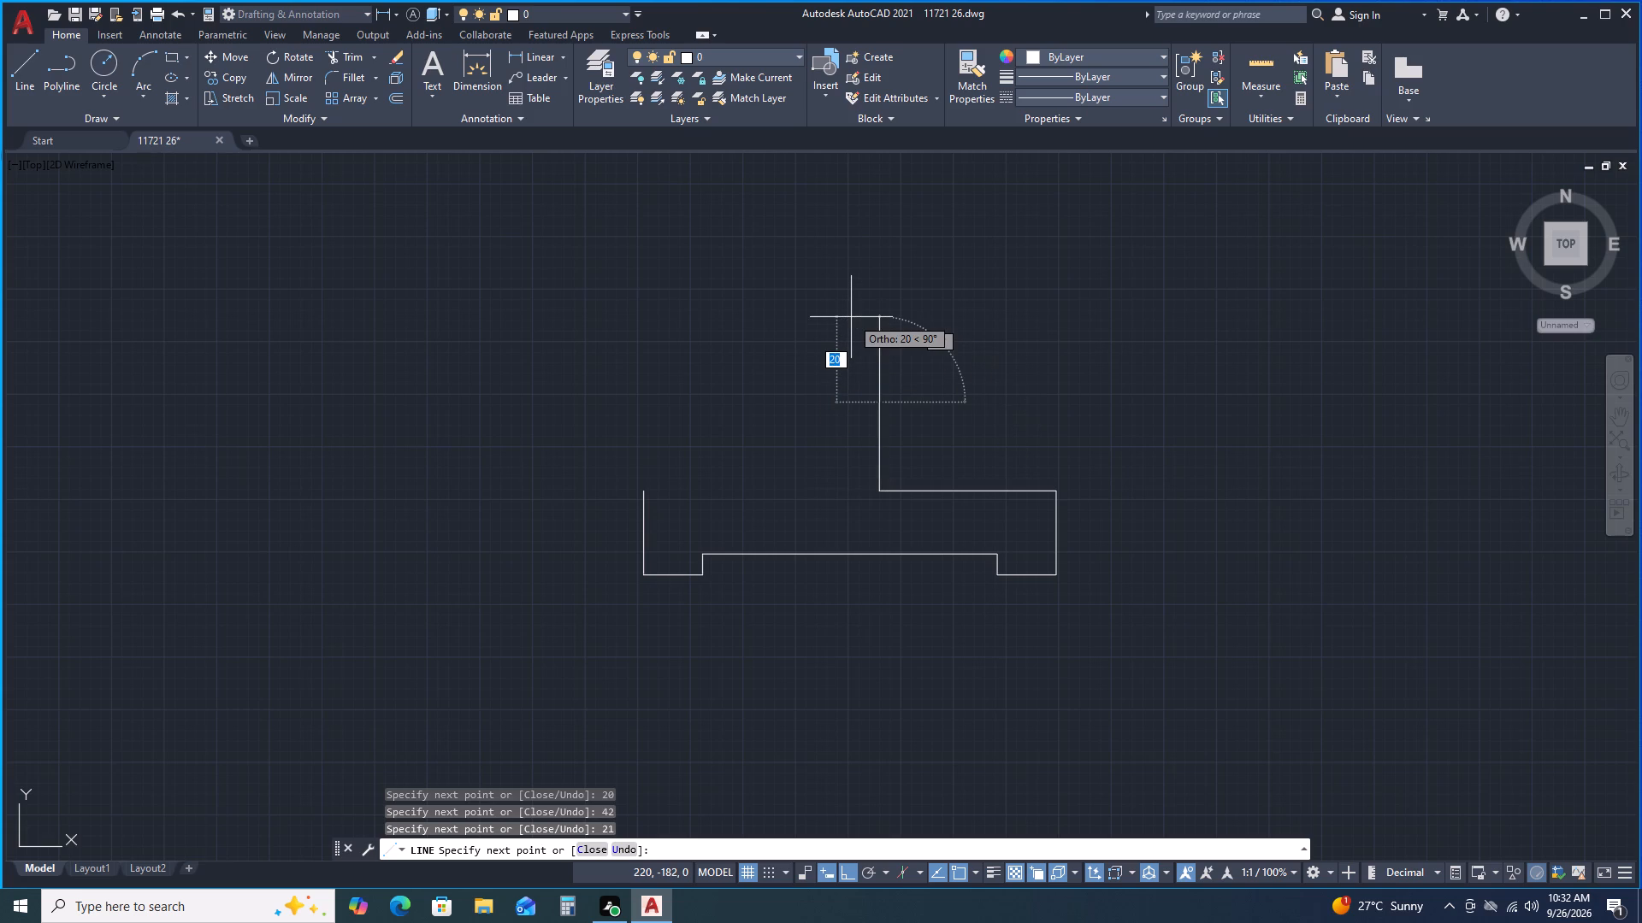
text(14)
key(Return)
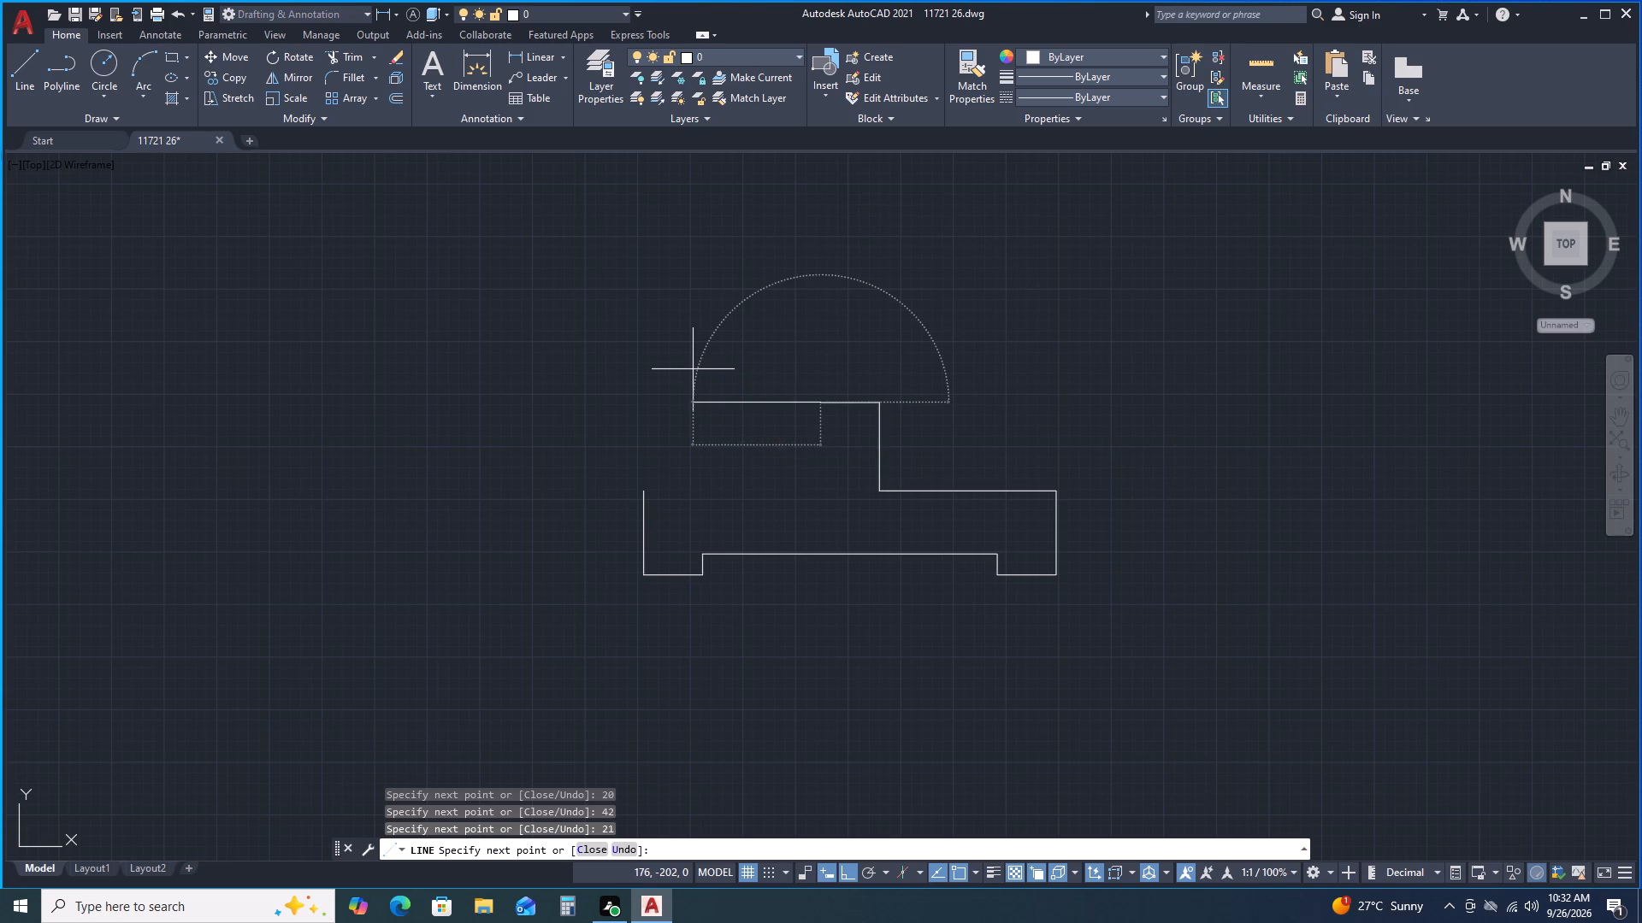
text(21)
key(Return)
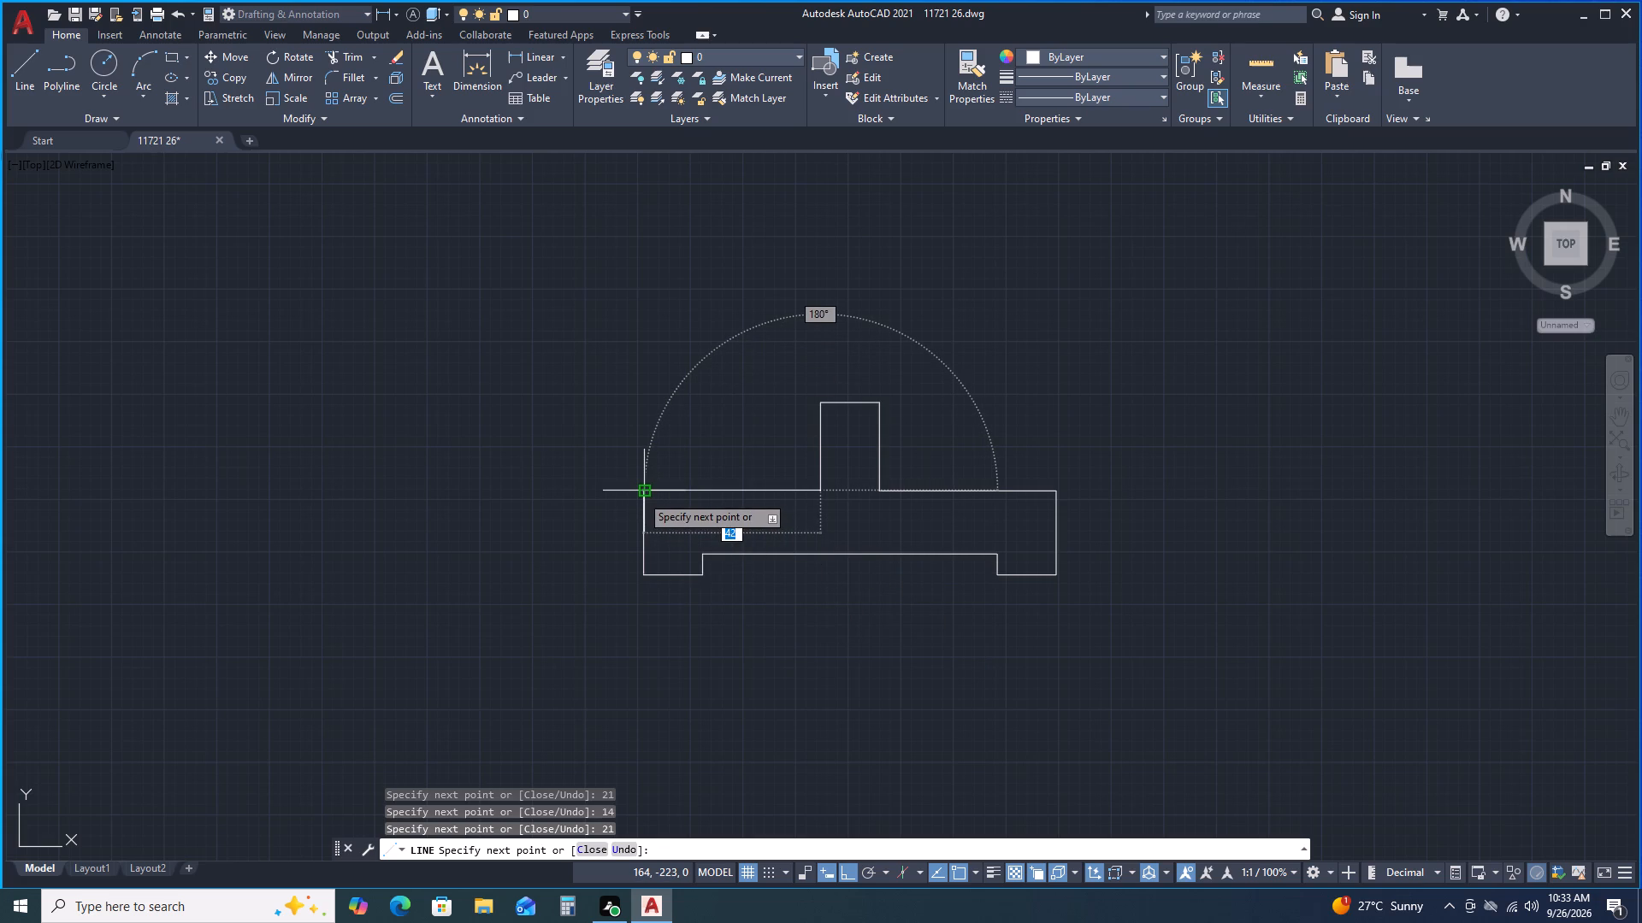
click(639, 495)
key(space)
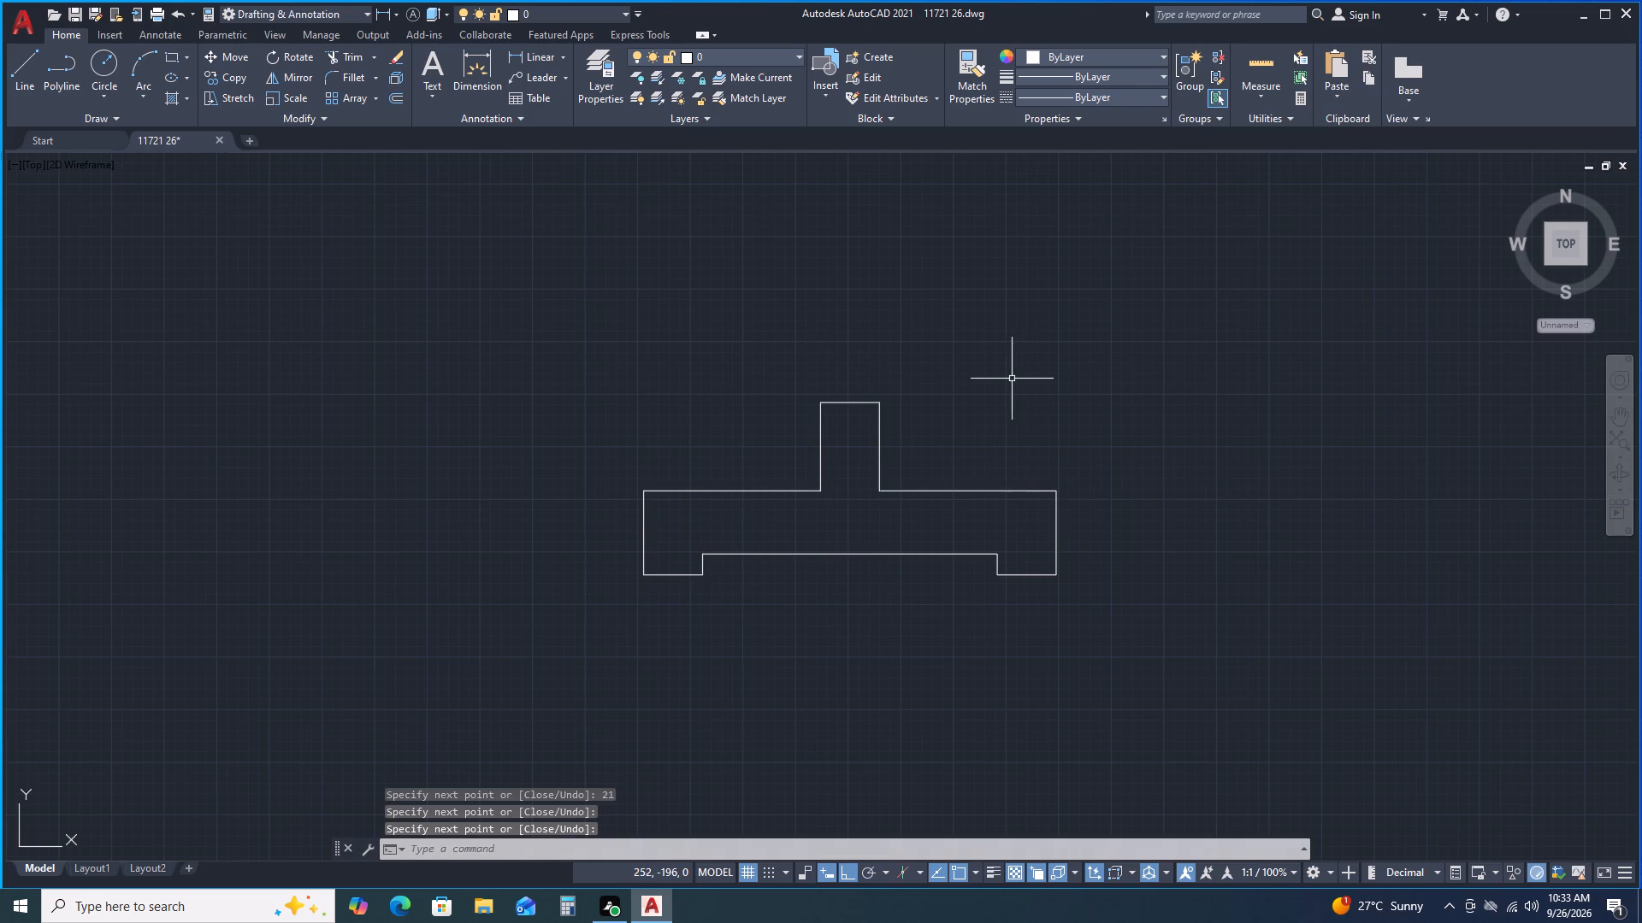
Examine the isometric bracket's dimensions against the new front view outline.
scroll(1010, 379, down, 1)
scroll(1010, 379, up, 1)
middle_drag(1019, 357, 987, 538)
scroll(989, 525, down, 1)
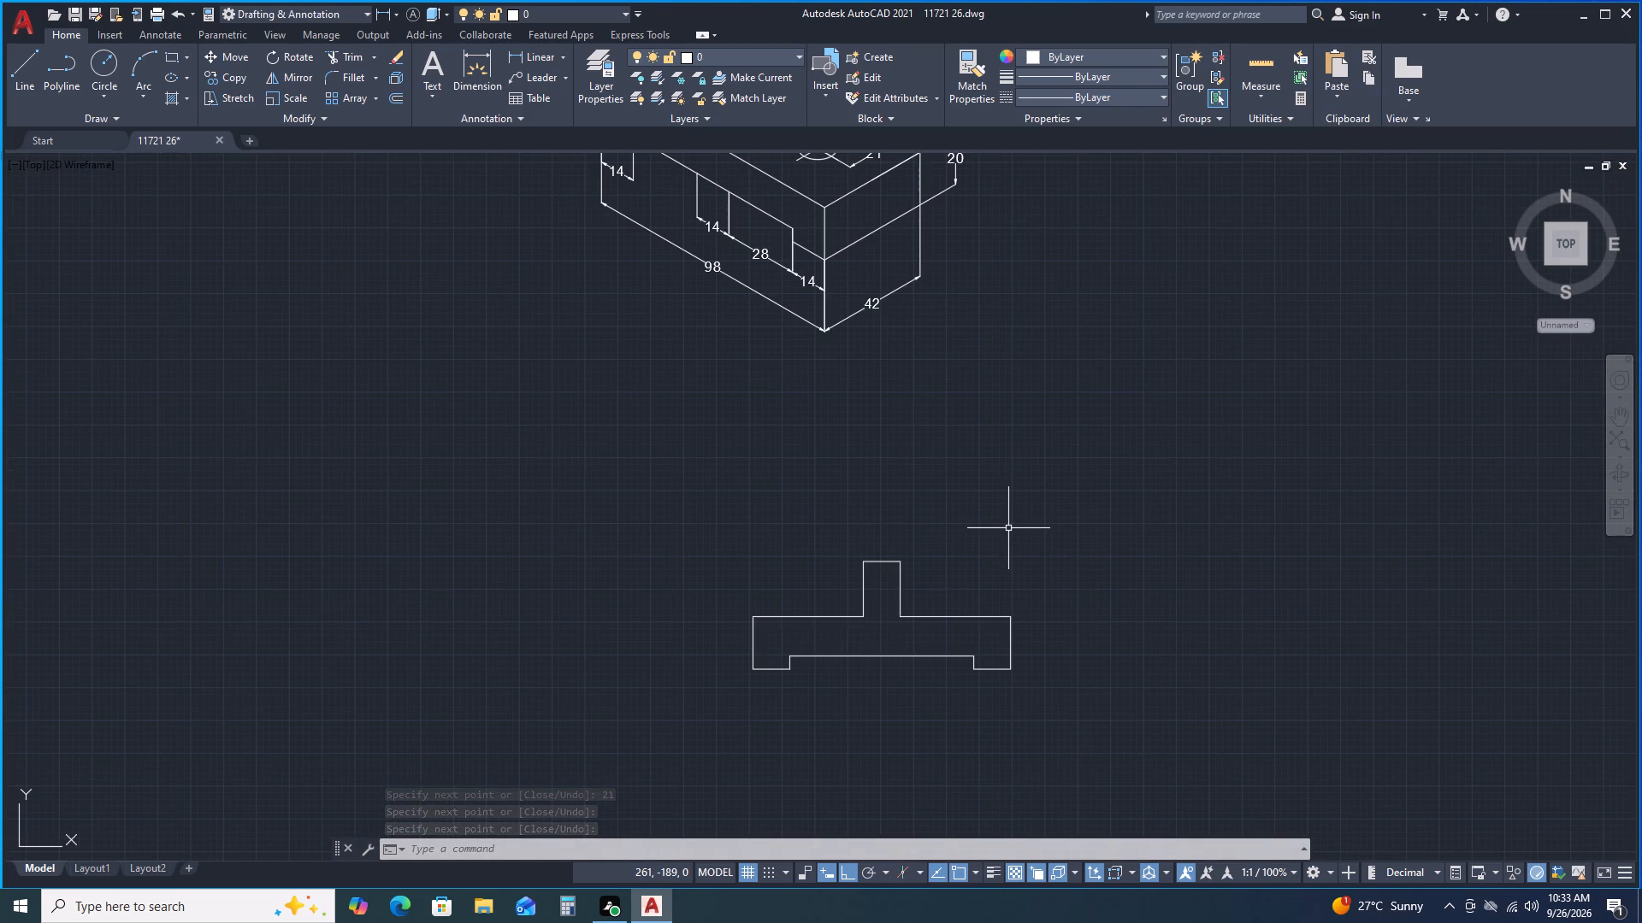
middle_drag(589, 558, 585, 570)
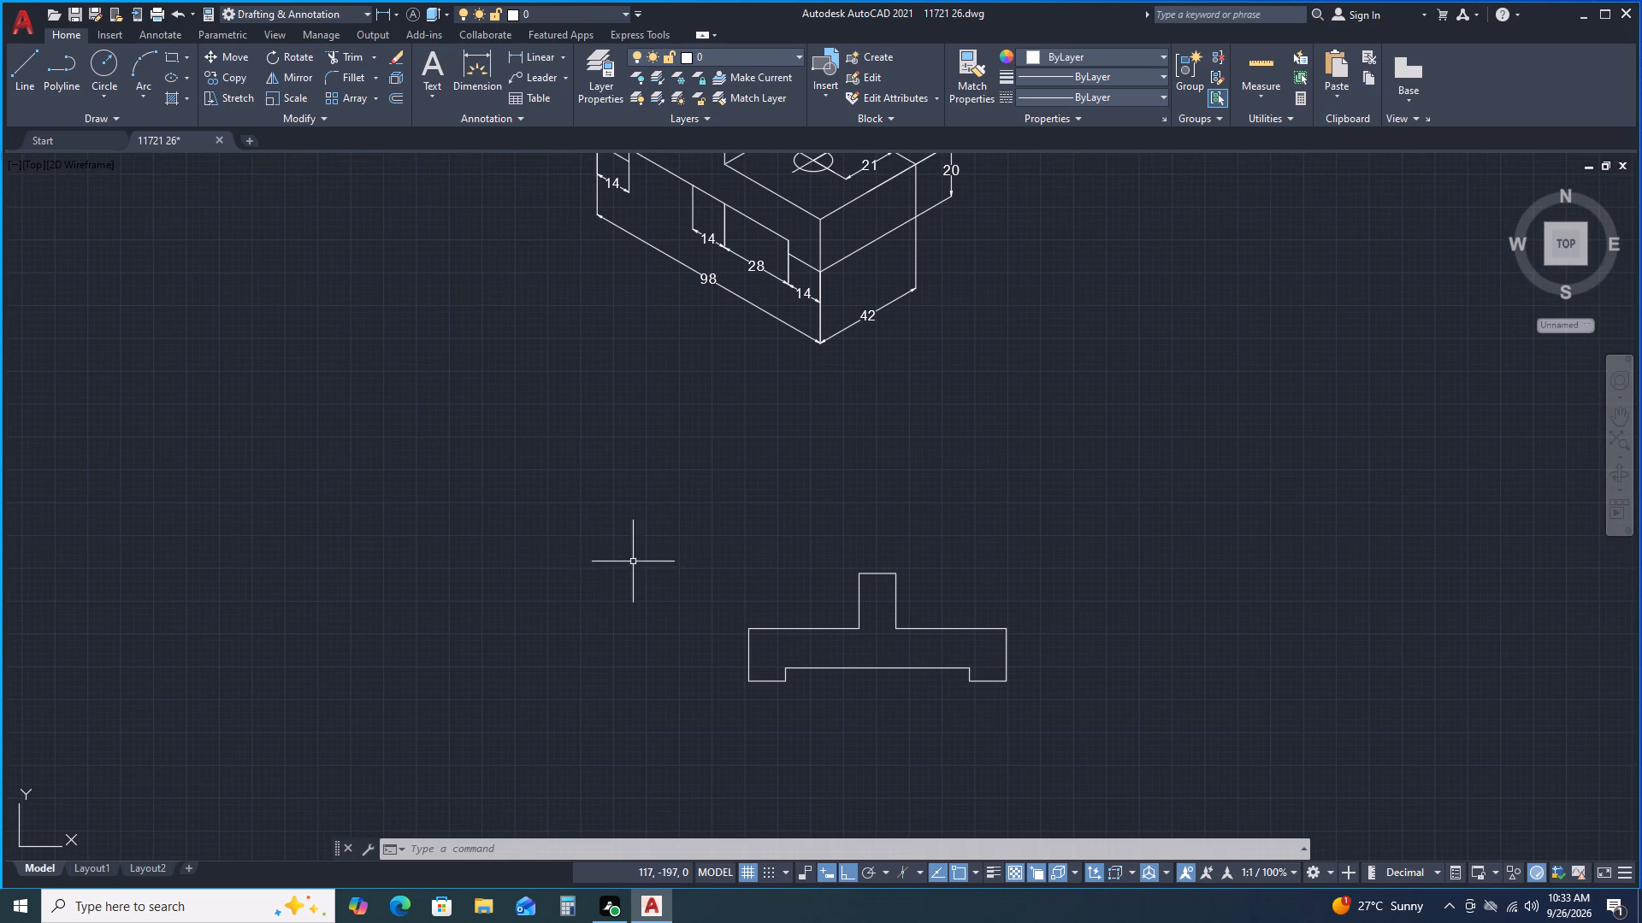
scroll(866, 508, up, 1)
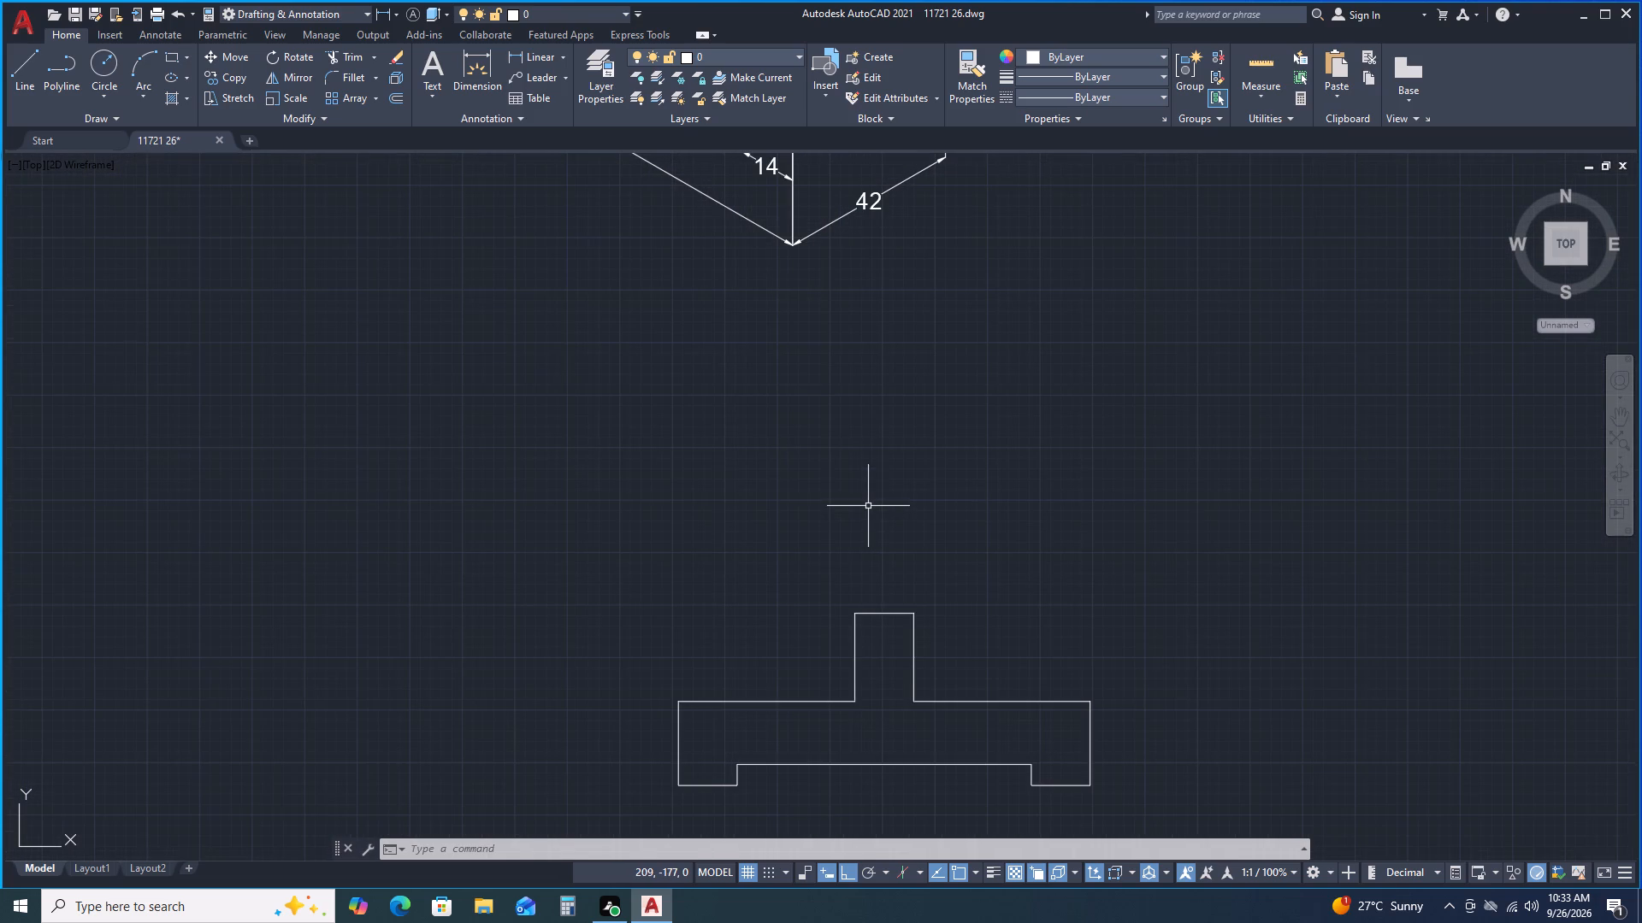
middle_drag(842, 465, 834, 438)
middle_drag(739, 392, 724, 370)
middle_drag(714, 353, 706, 344)
middle_drag(699, 328, 694, 318)
middle_click(683, 295)
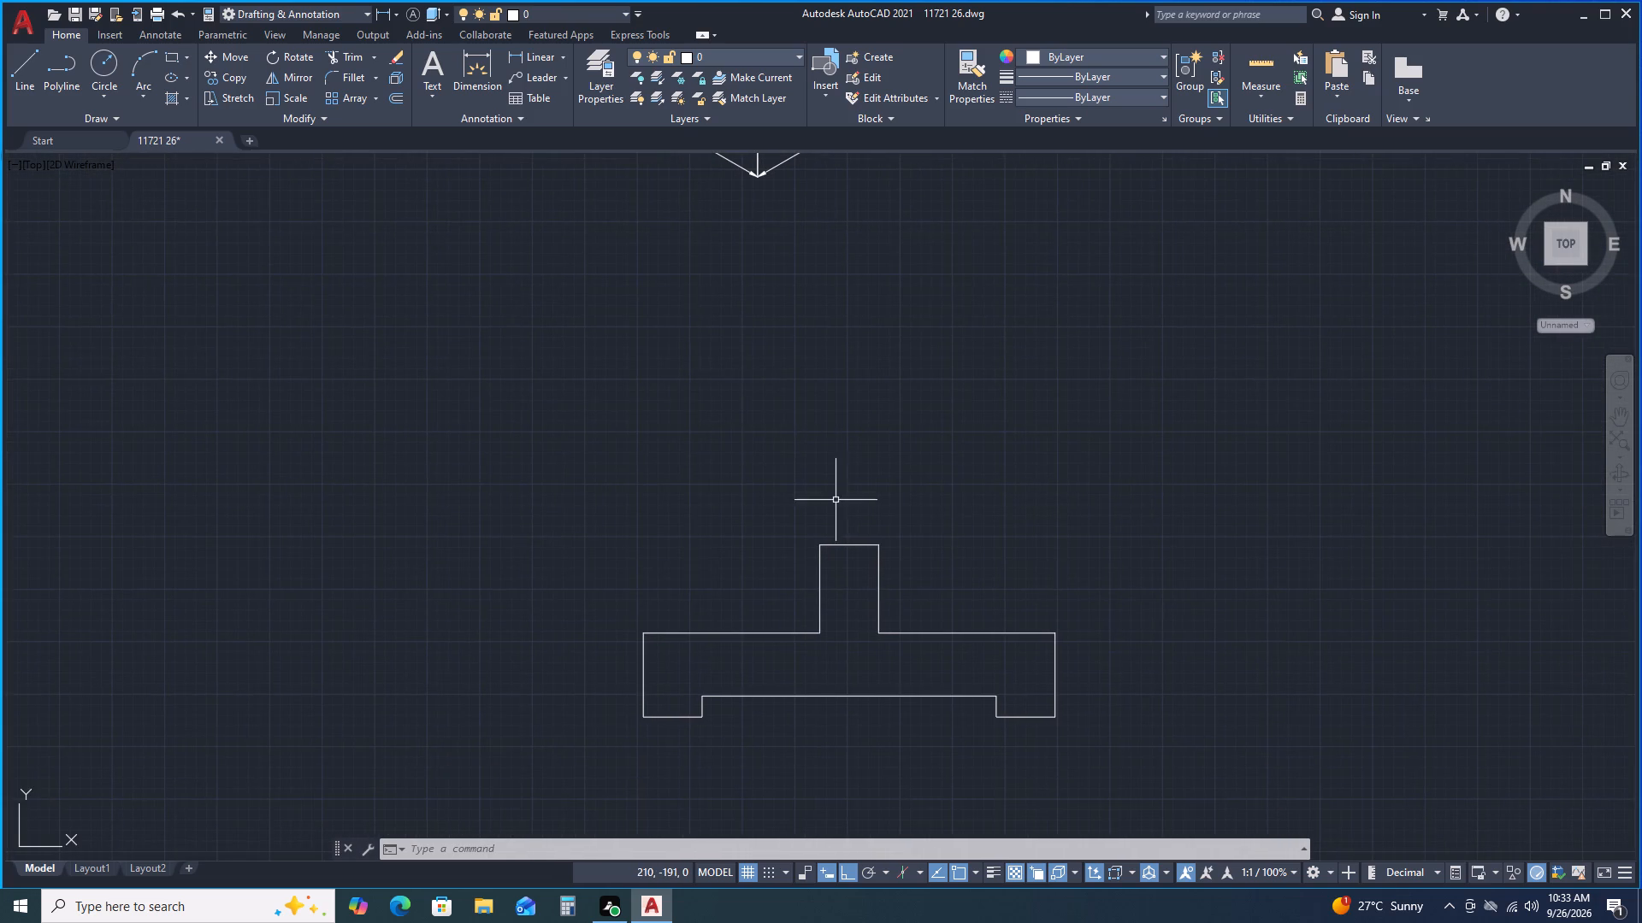
middle_drag(828, 476, 801, 409)
middle_click(790, 376)
middle_click(816, 262)
middle_click(816, 262)
middle_click(816, 262)
scroll(817, 262, up, 1)
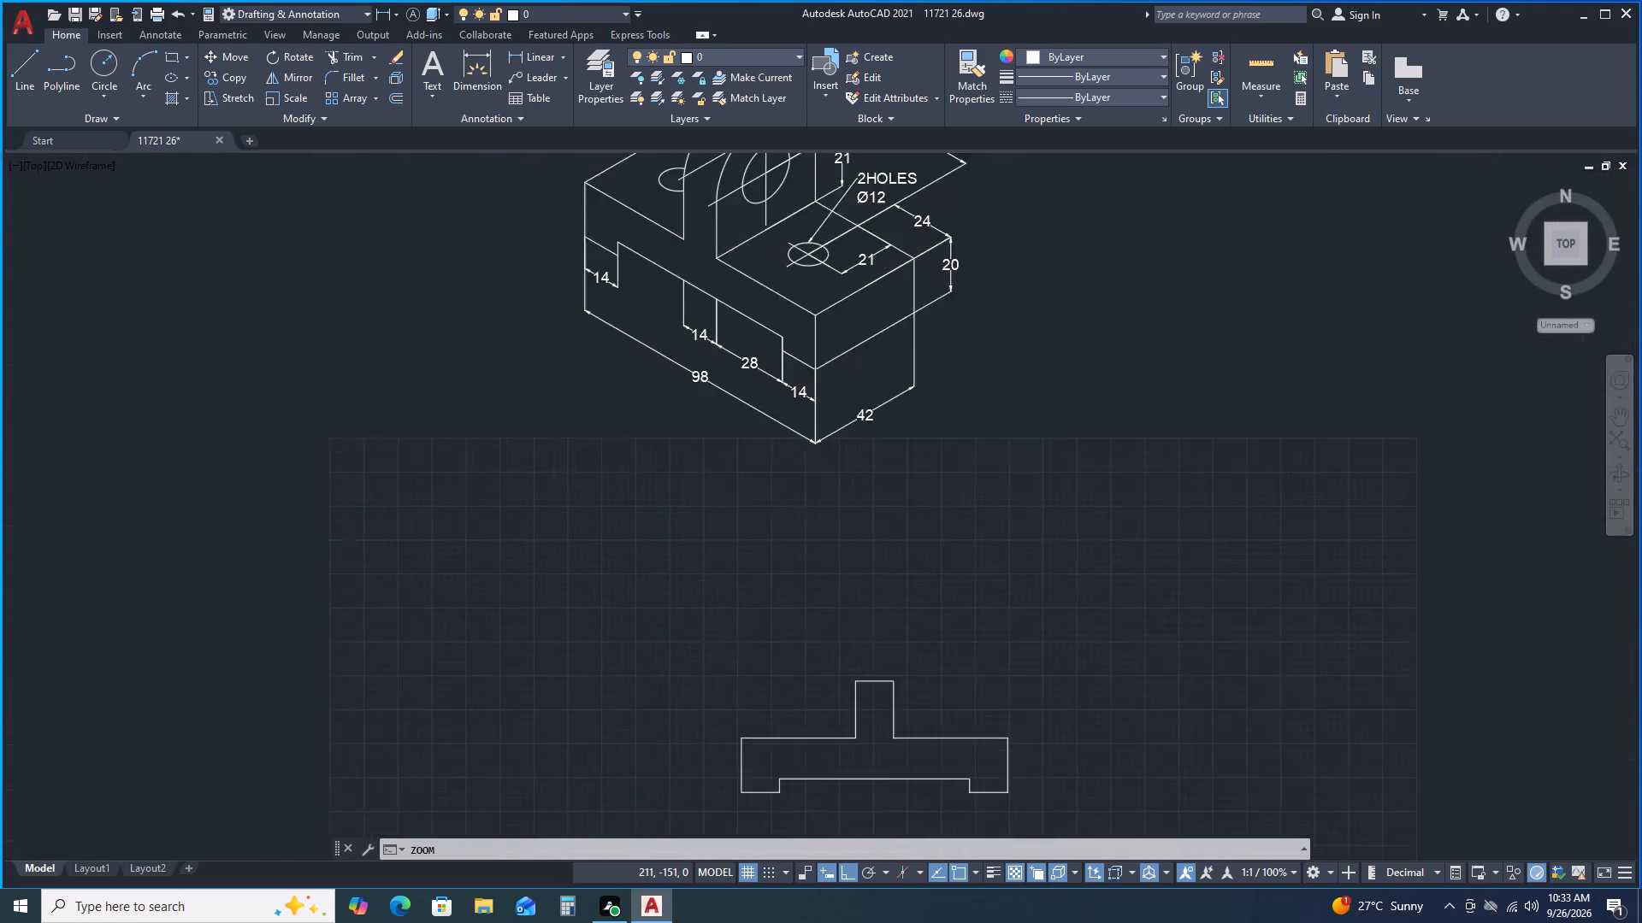
middle_drag(1112, 544, 994, 283)
scroll(1001, 316, down, 1)
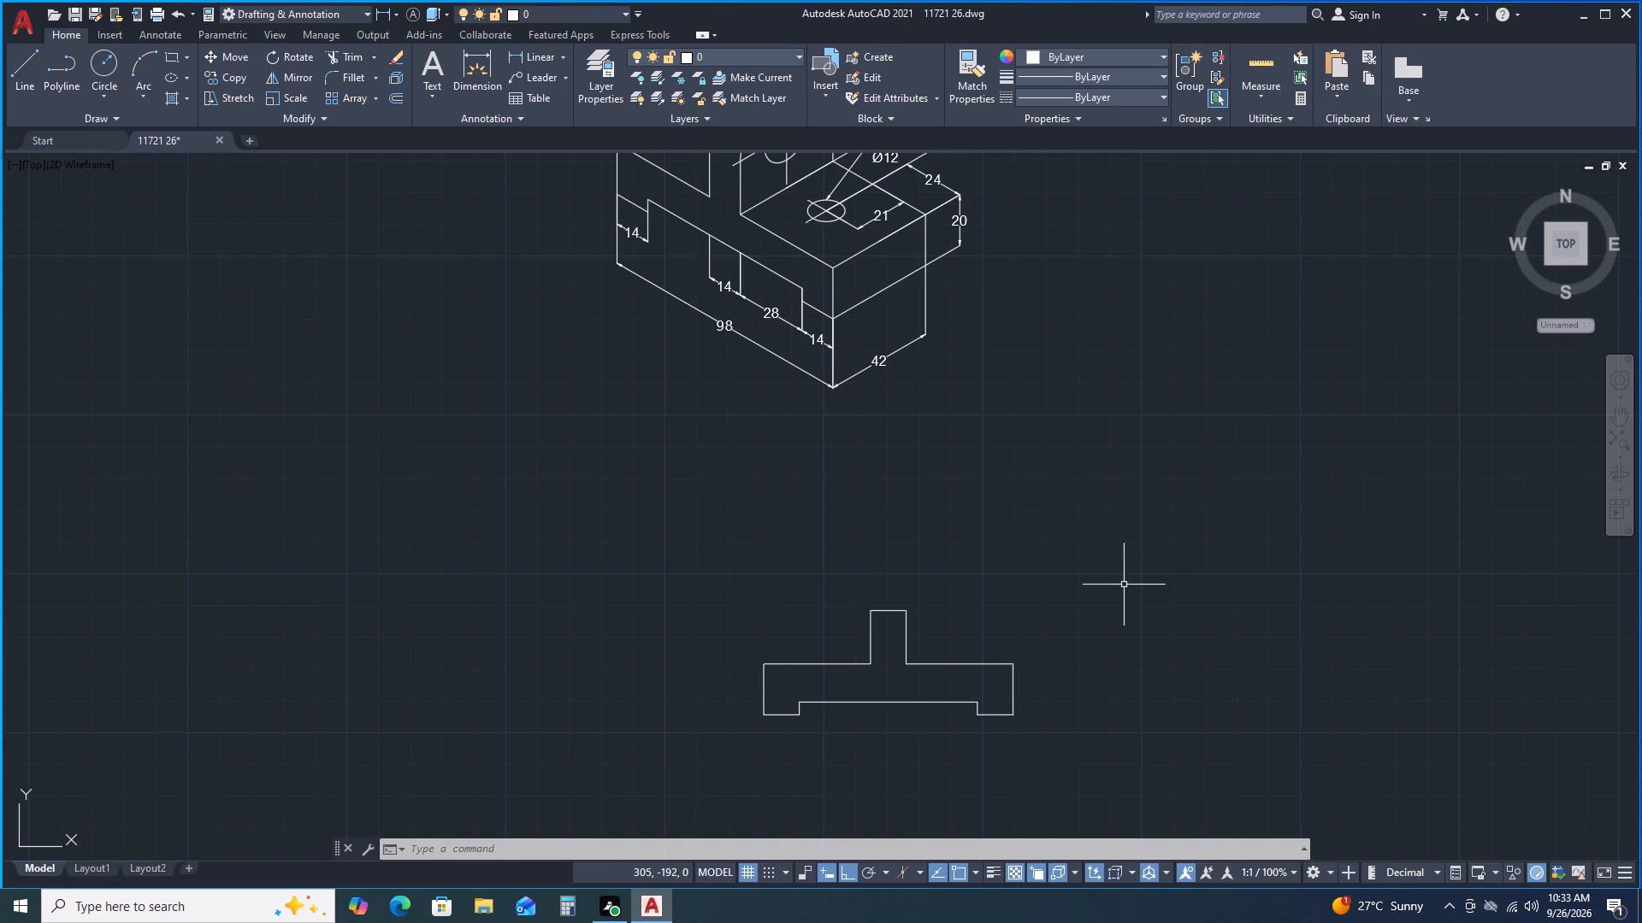
middle_drag(1102, 524, 977, 473)
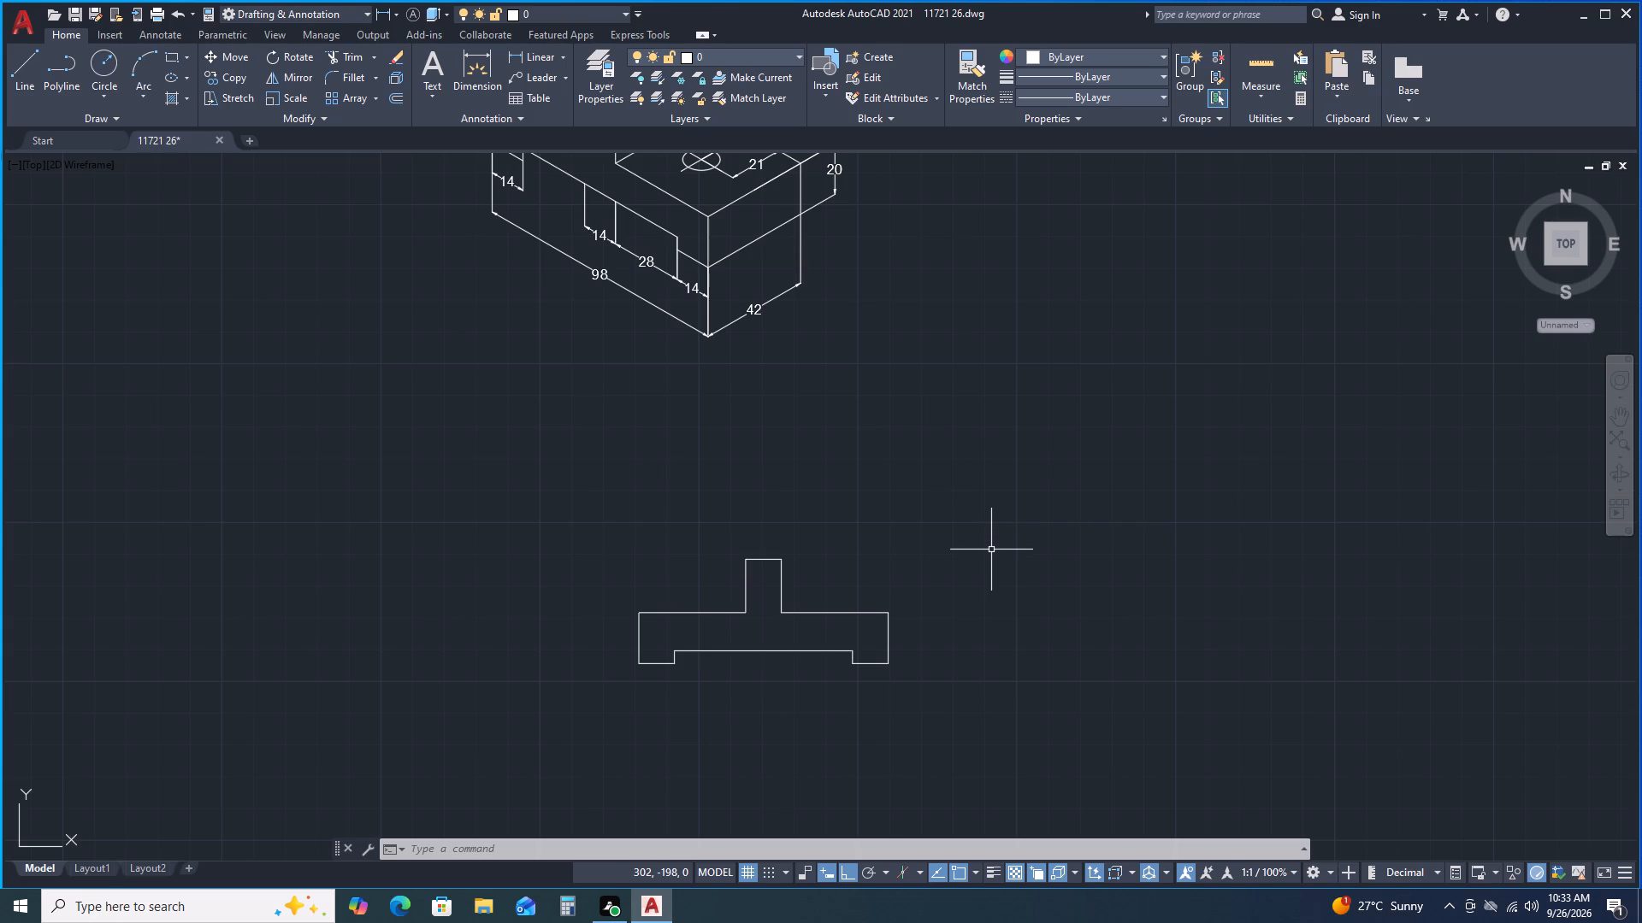
middle_drag(954, 517, 921, 456)
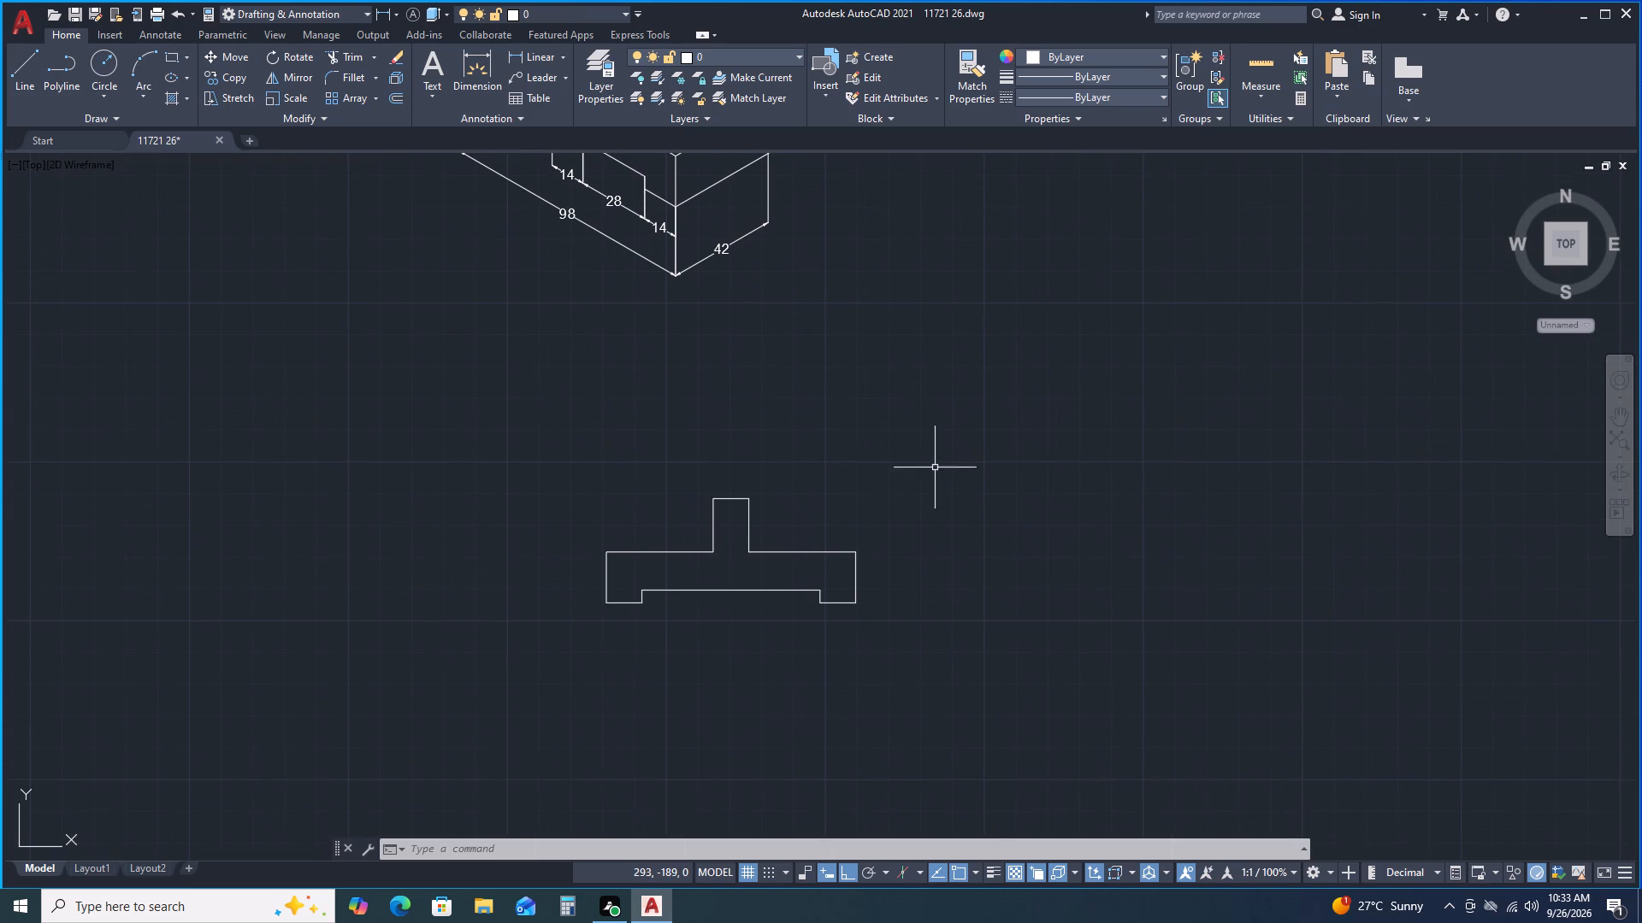
Extend the front view's upright from its upper end: draw 21 up, 14 left and down to the upright's upper-left corner.
scroll(848, 534, up, 1)
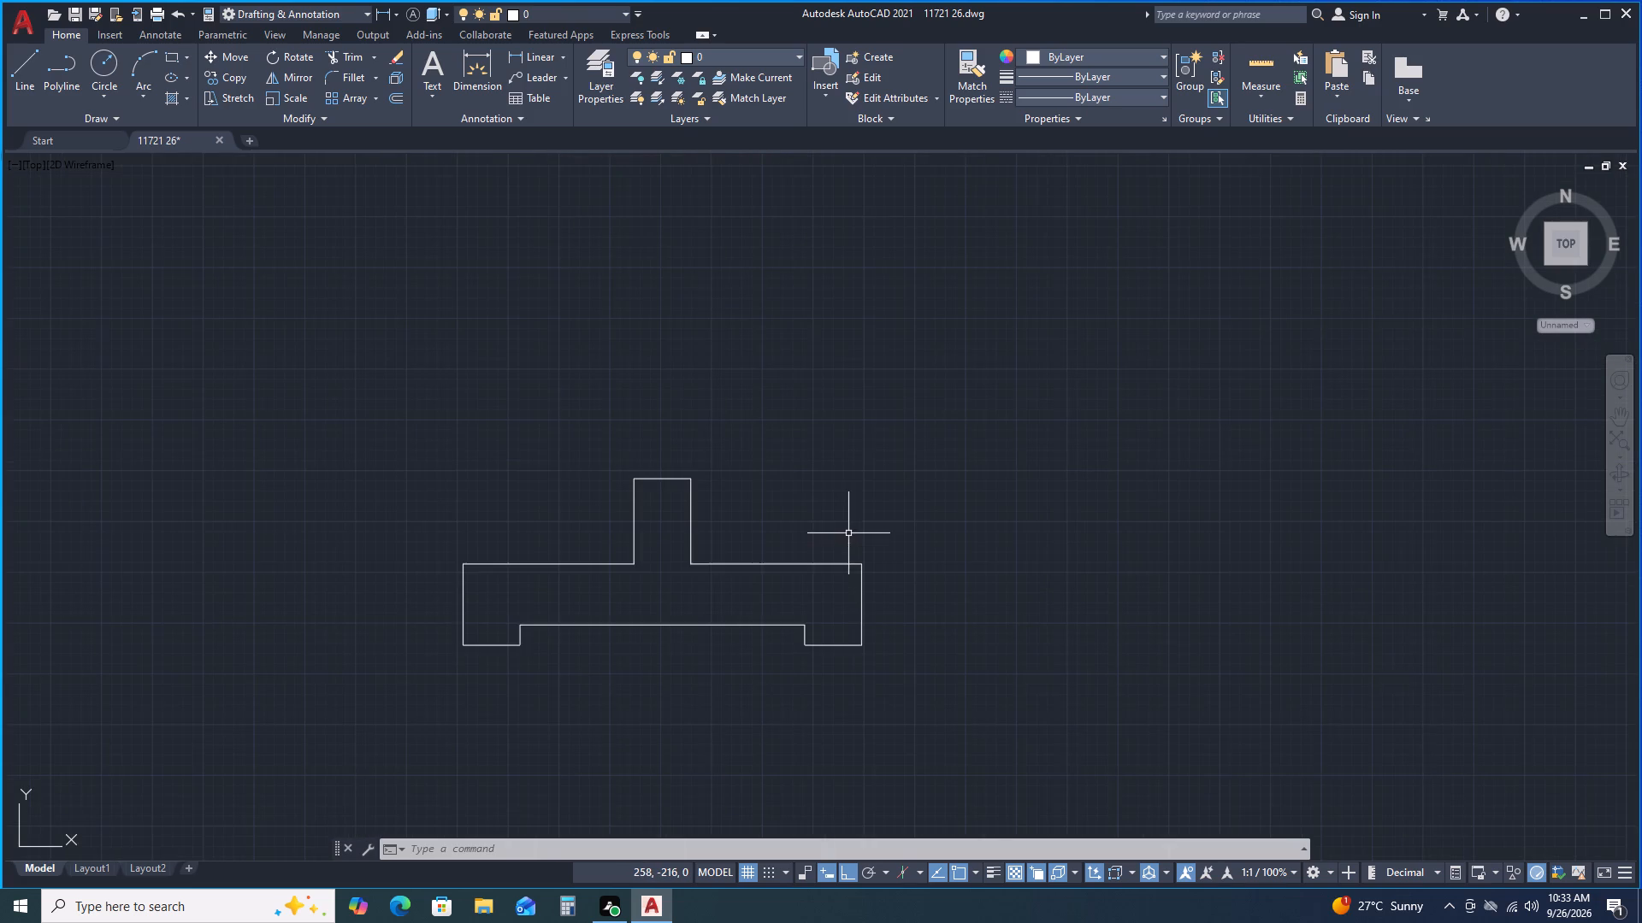
middle_drag(822, 520, 796, 350)
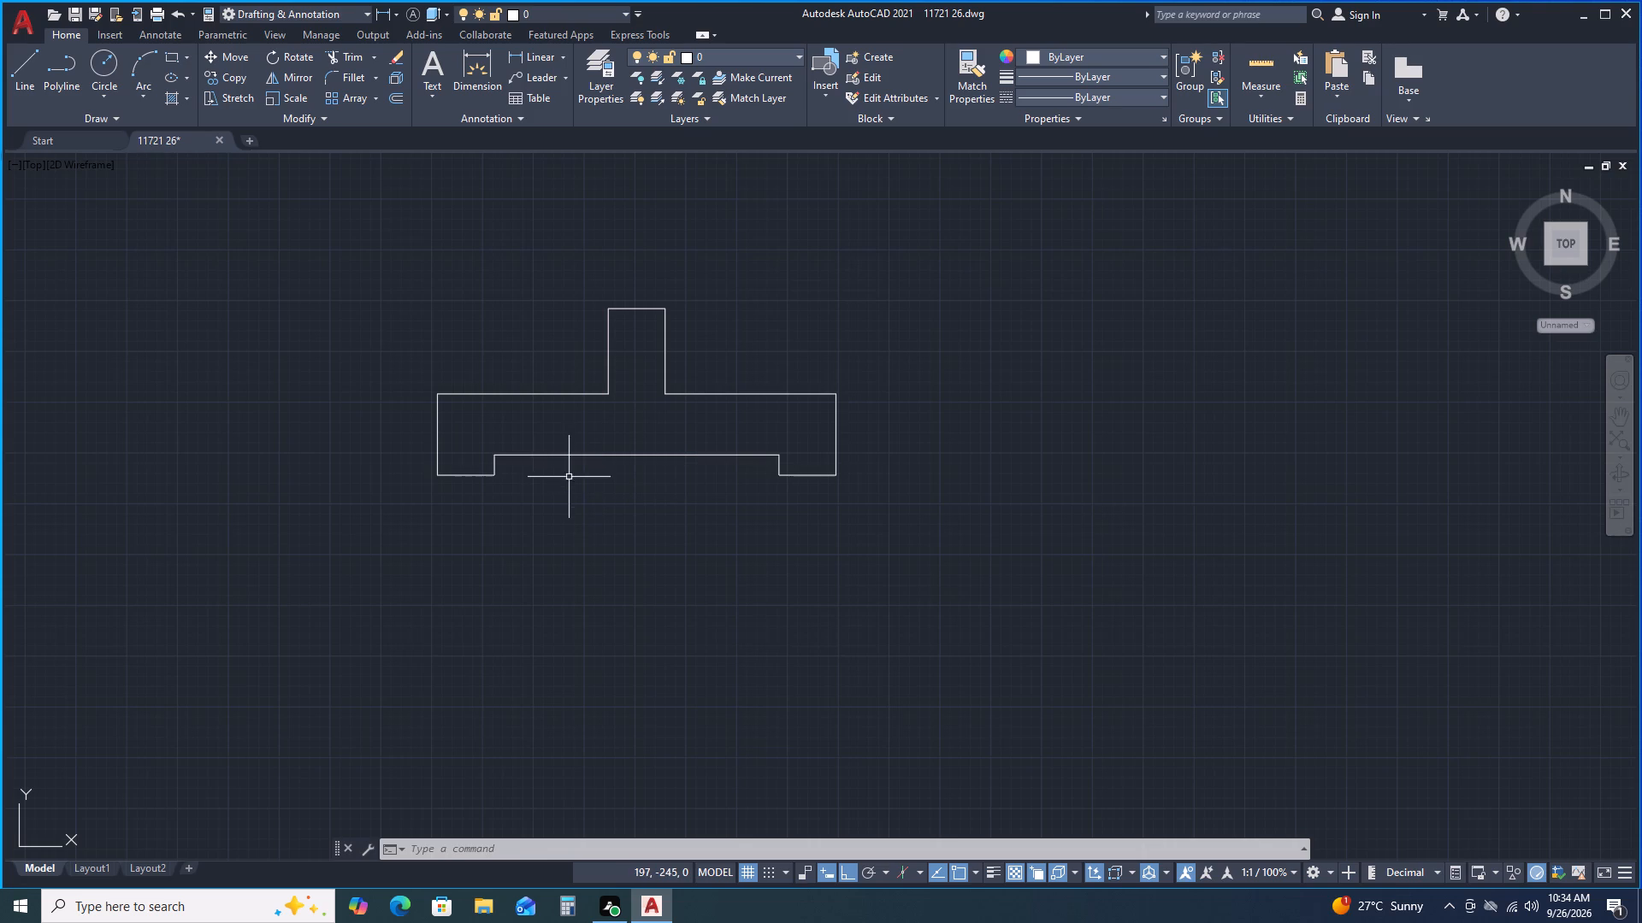
key(space)
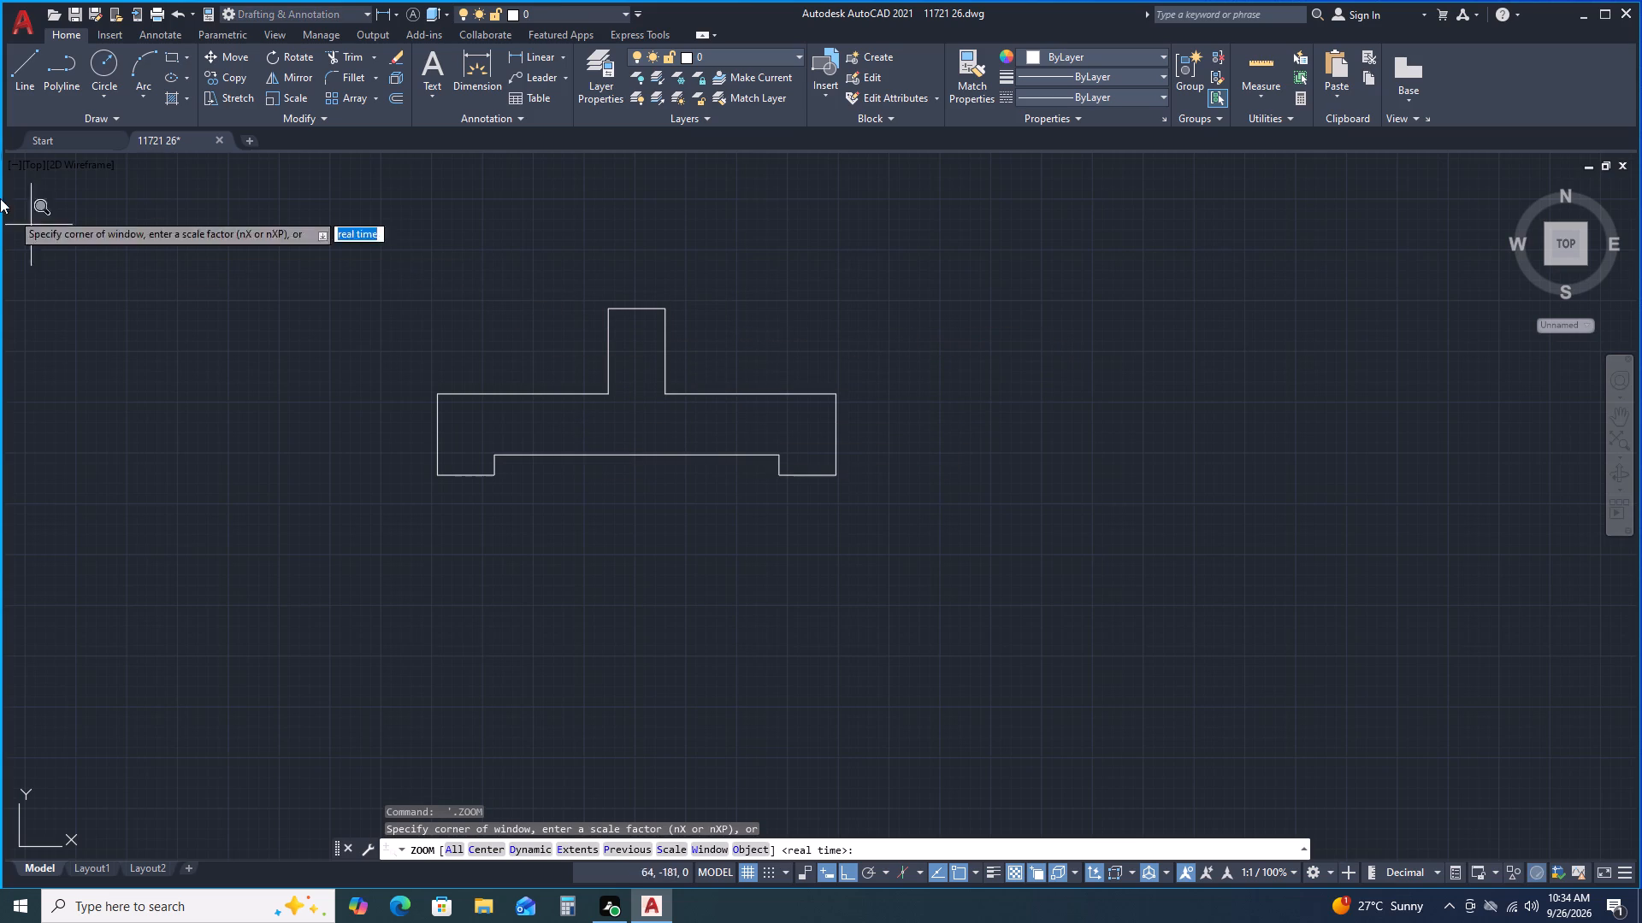
click(22, 67)
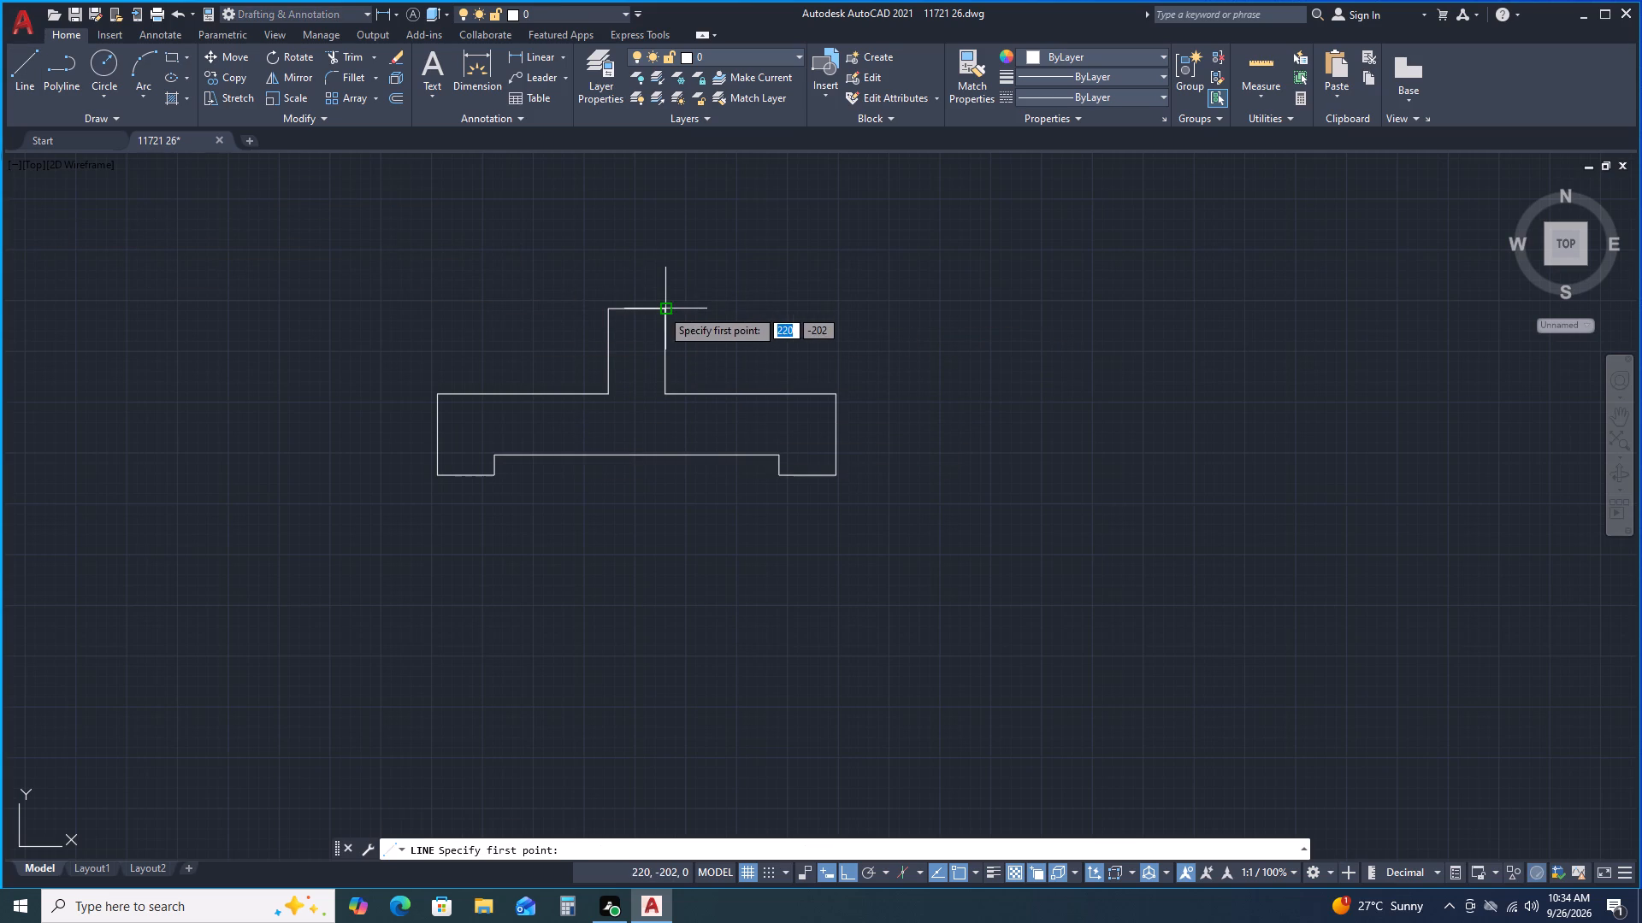
click(663, 313)
text(21)
key(Return)
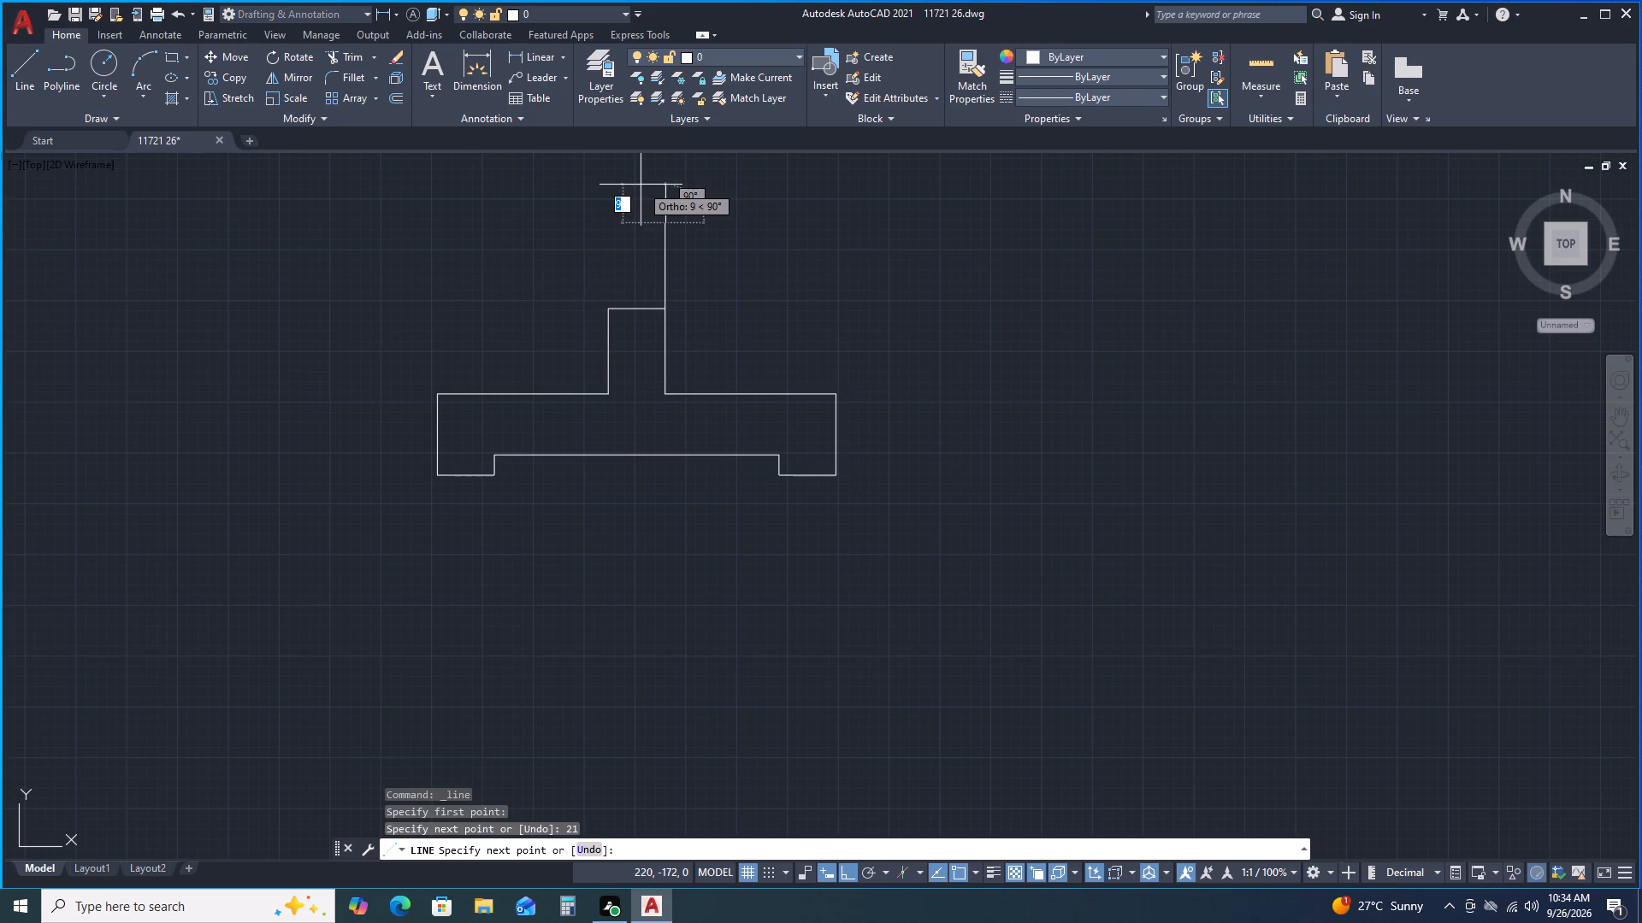
text(14)
key(Return)
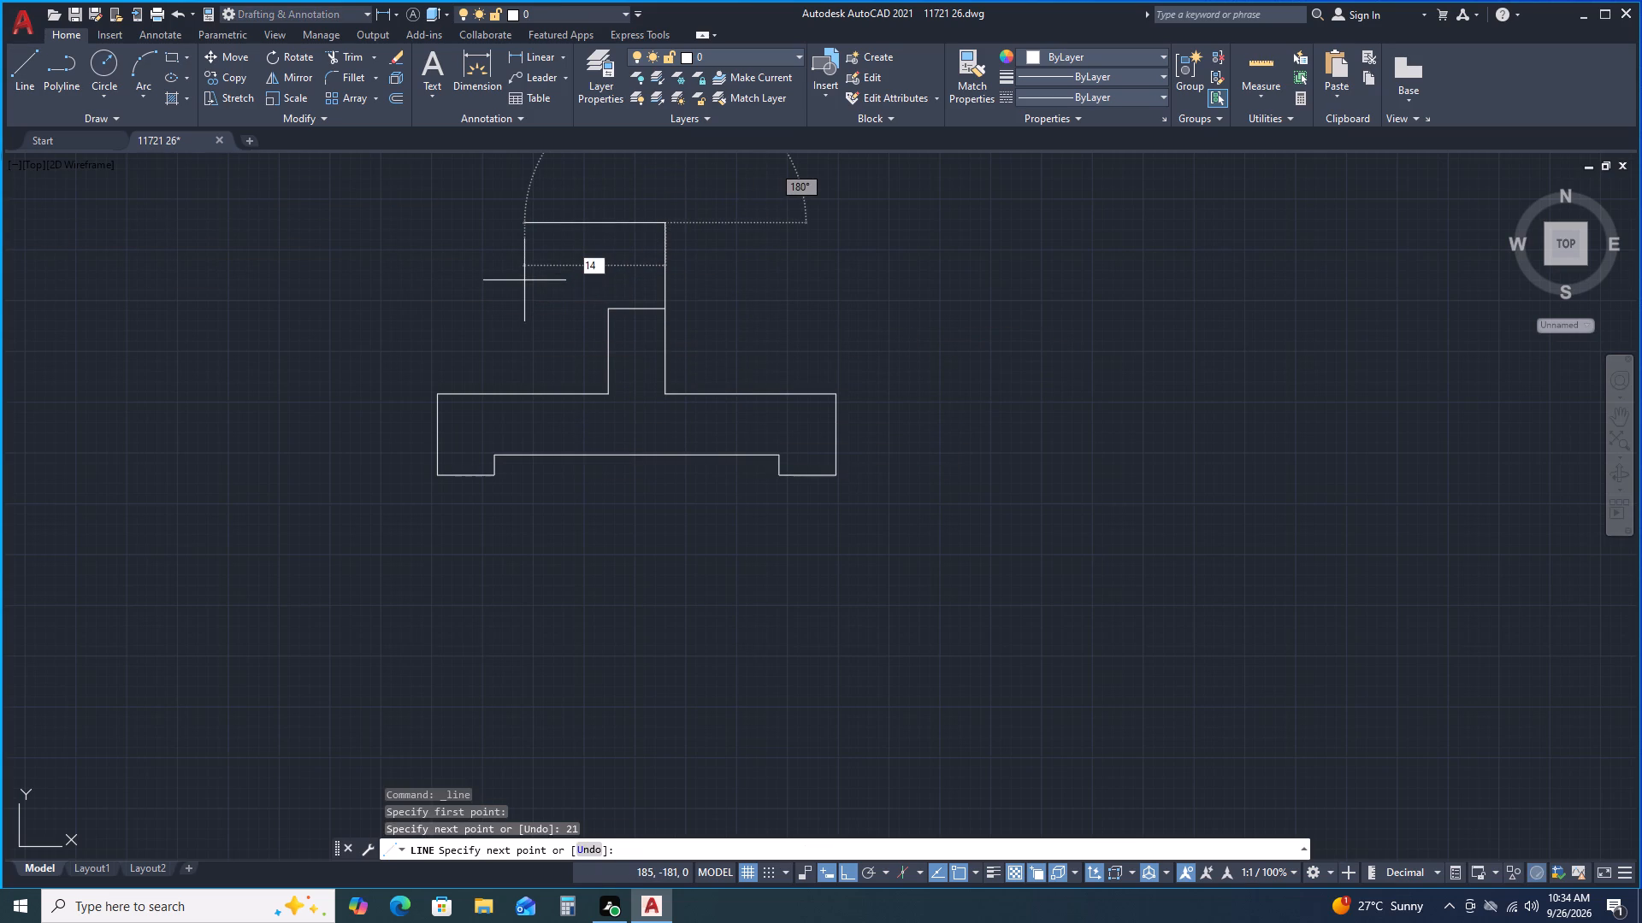
click(610, 312)
key(space)
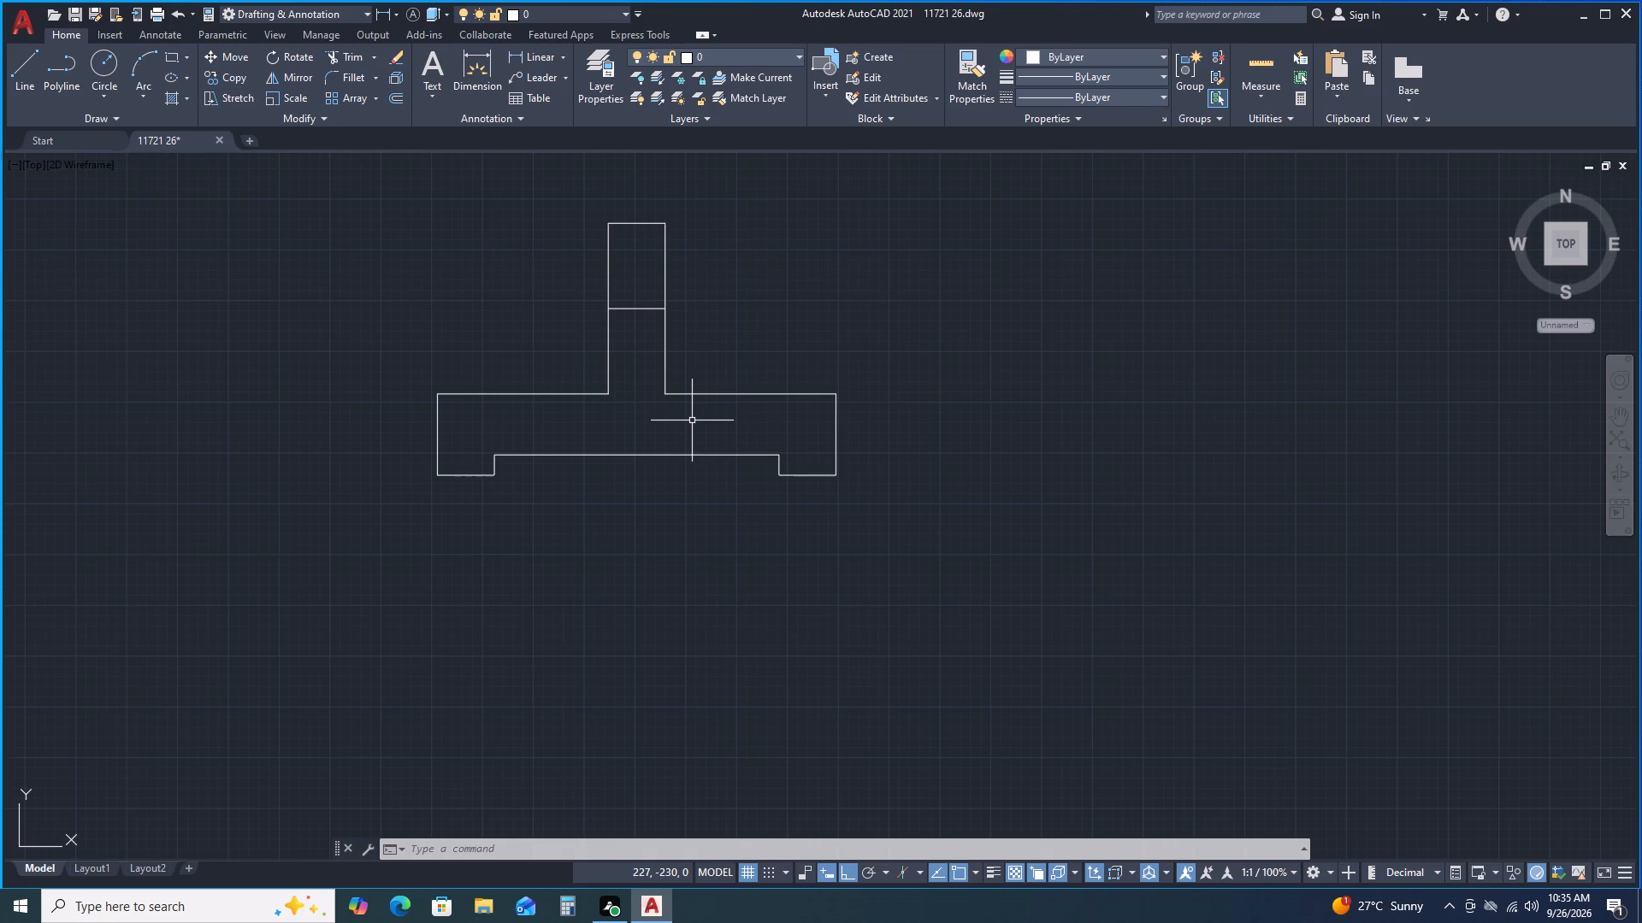
Draw a vertical hole centre line starting 24 left of the base's upper-right corner, running about 24 down past the underside.
scroll(698, 385, up, 2)
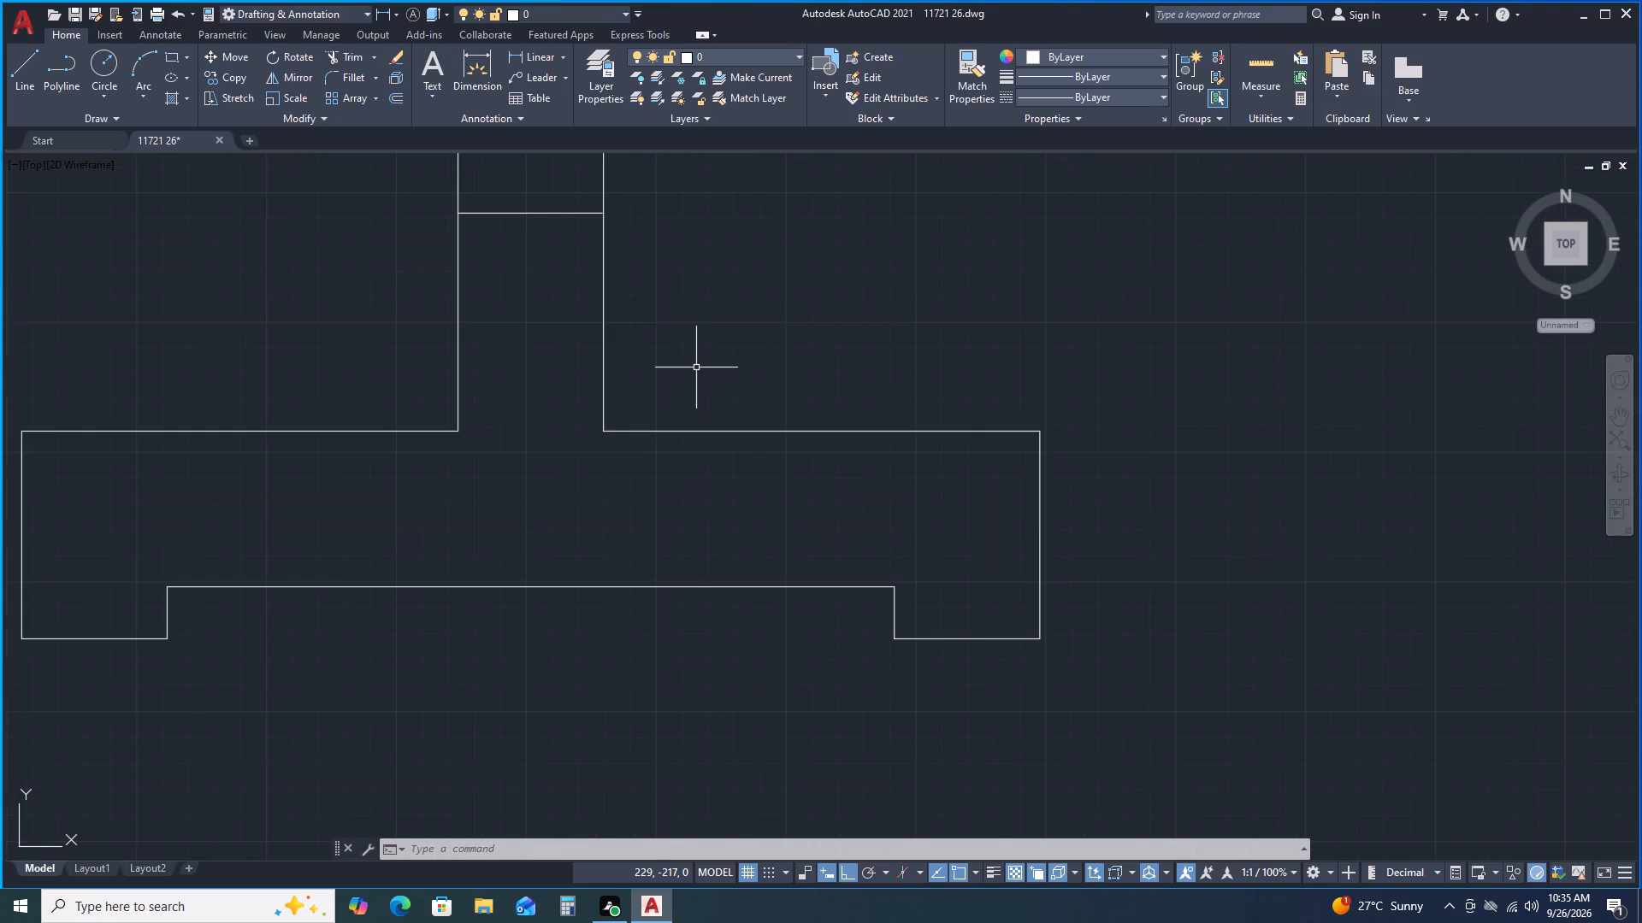
scroll(692, 364, down, 1)
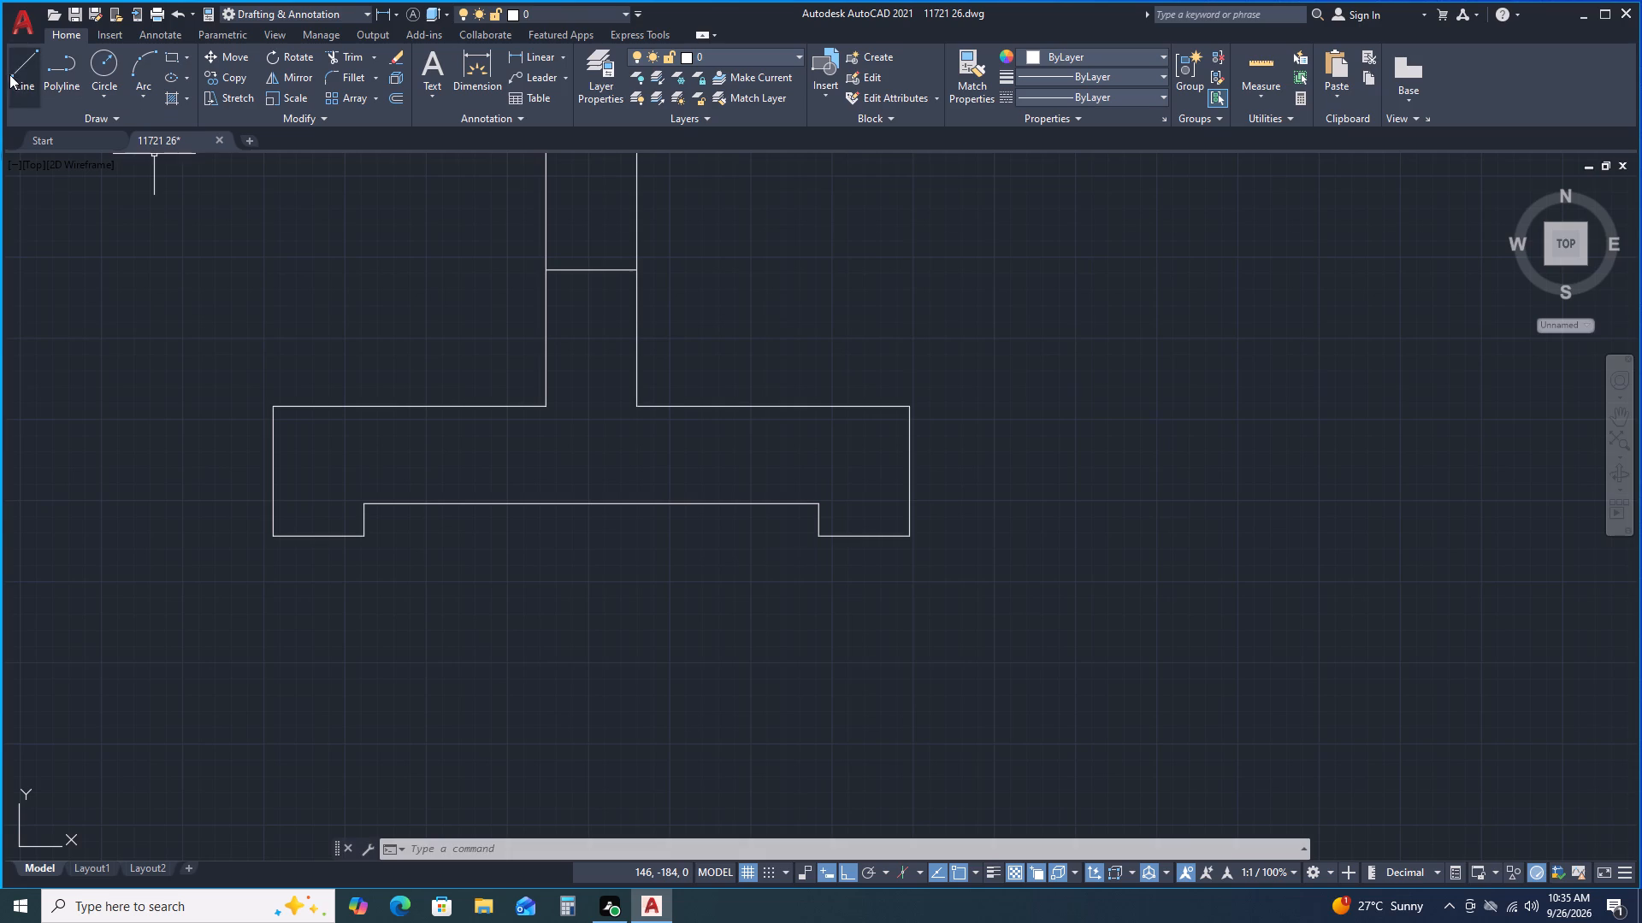
click(16, 74)
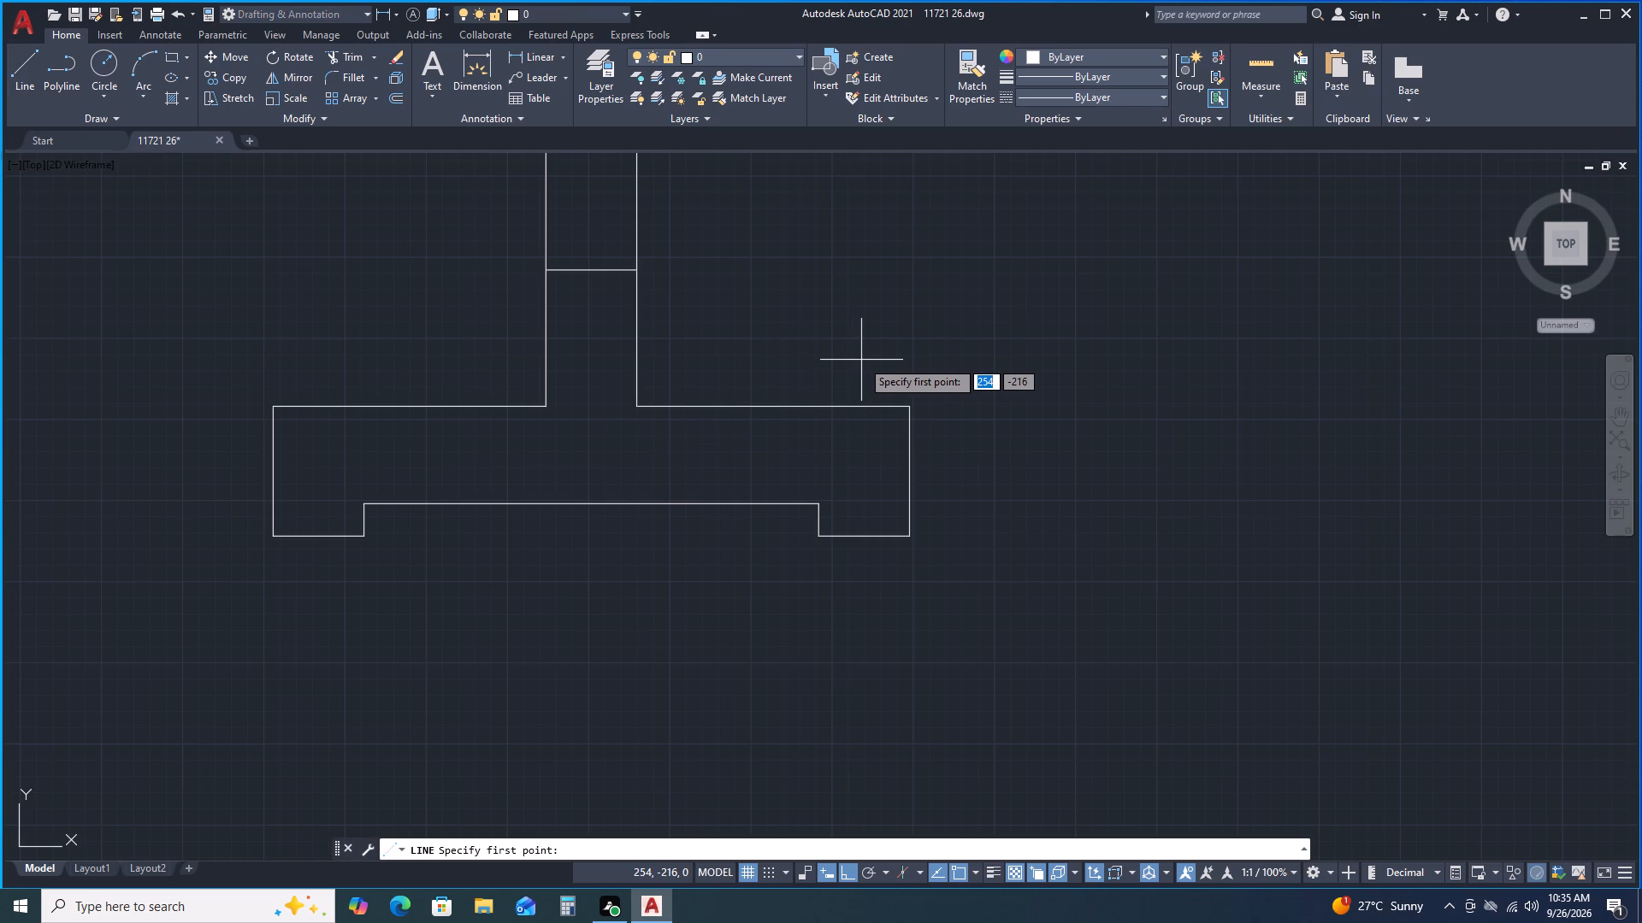
key(t)
key(k)
key(Return)
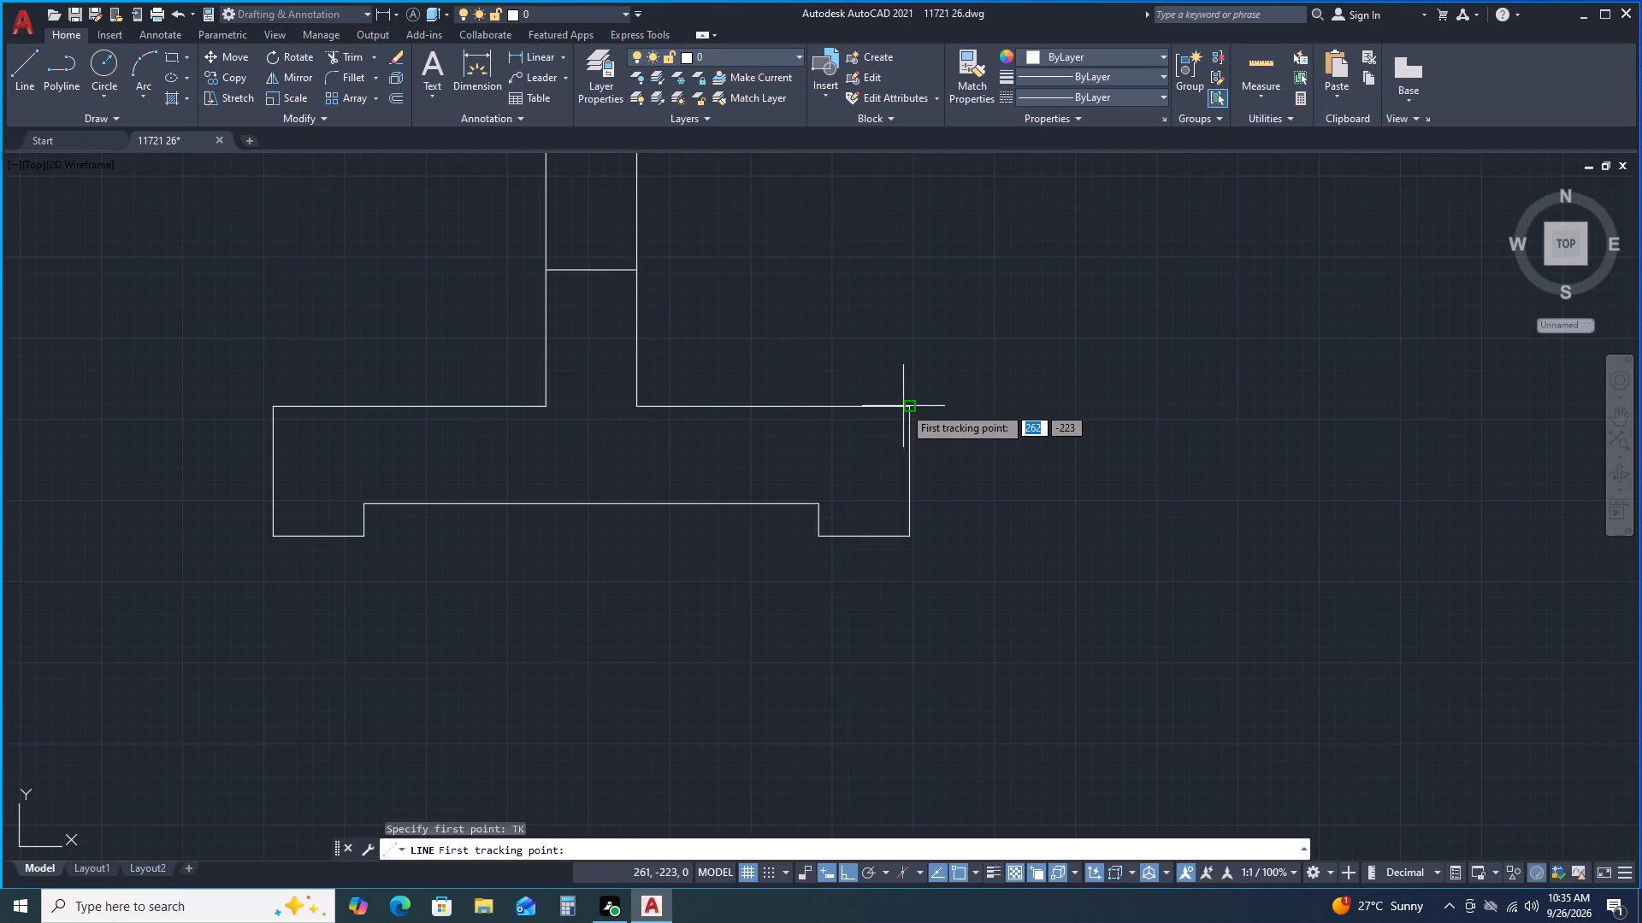
click(909, 406)
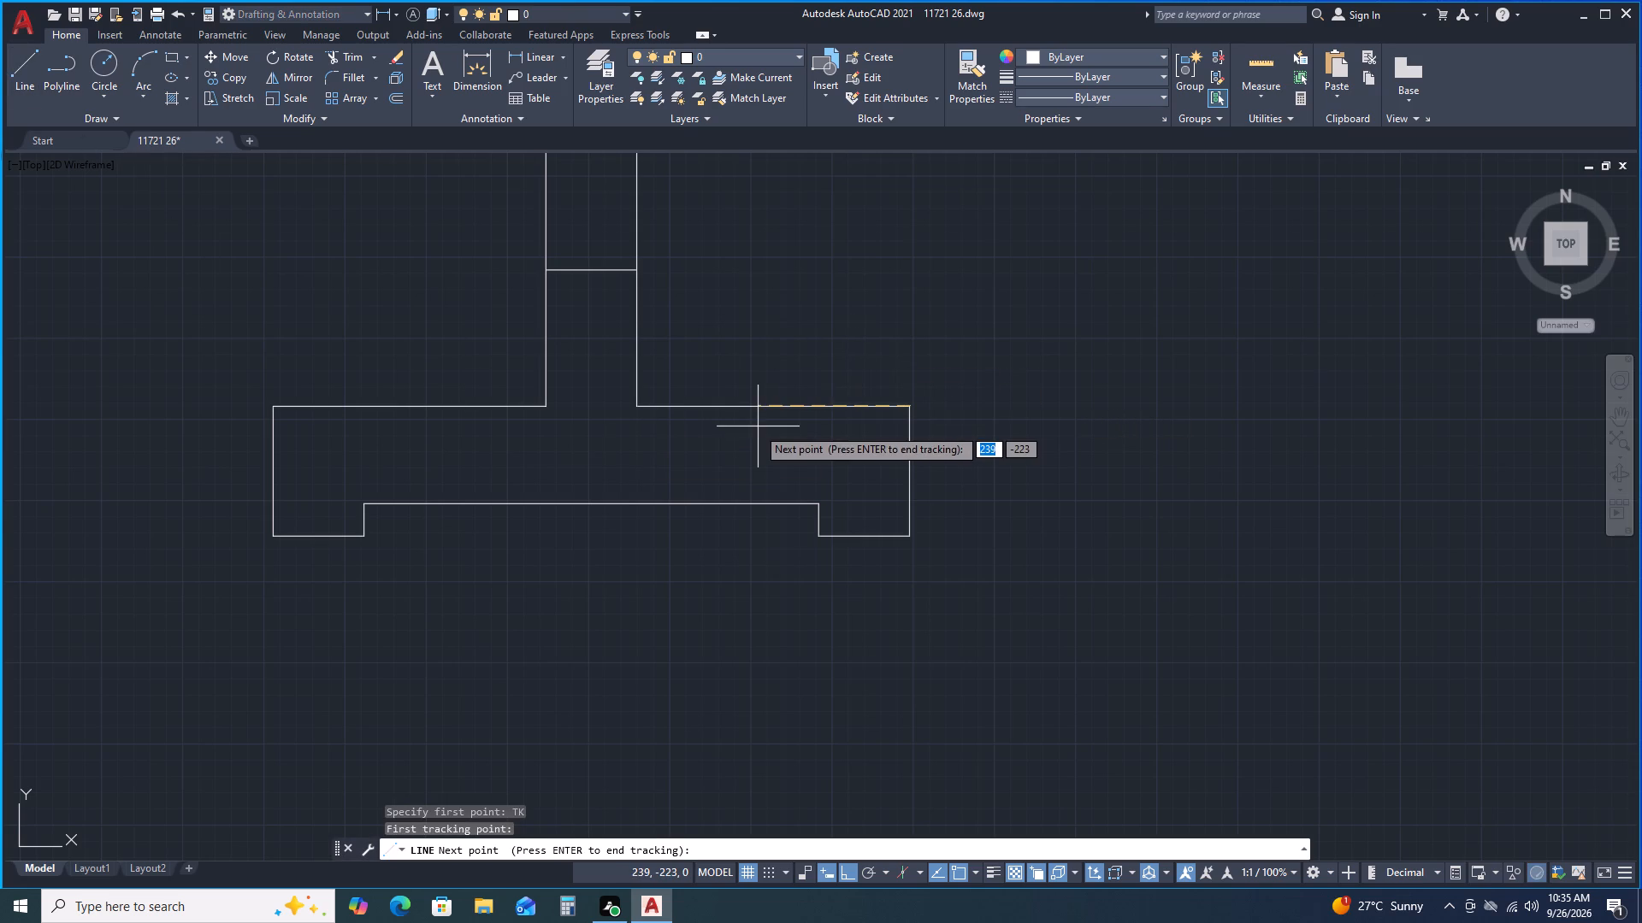
text(24)
key(Return)
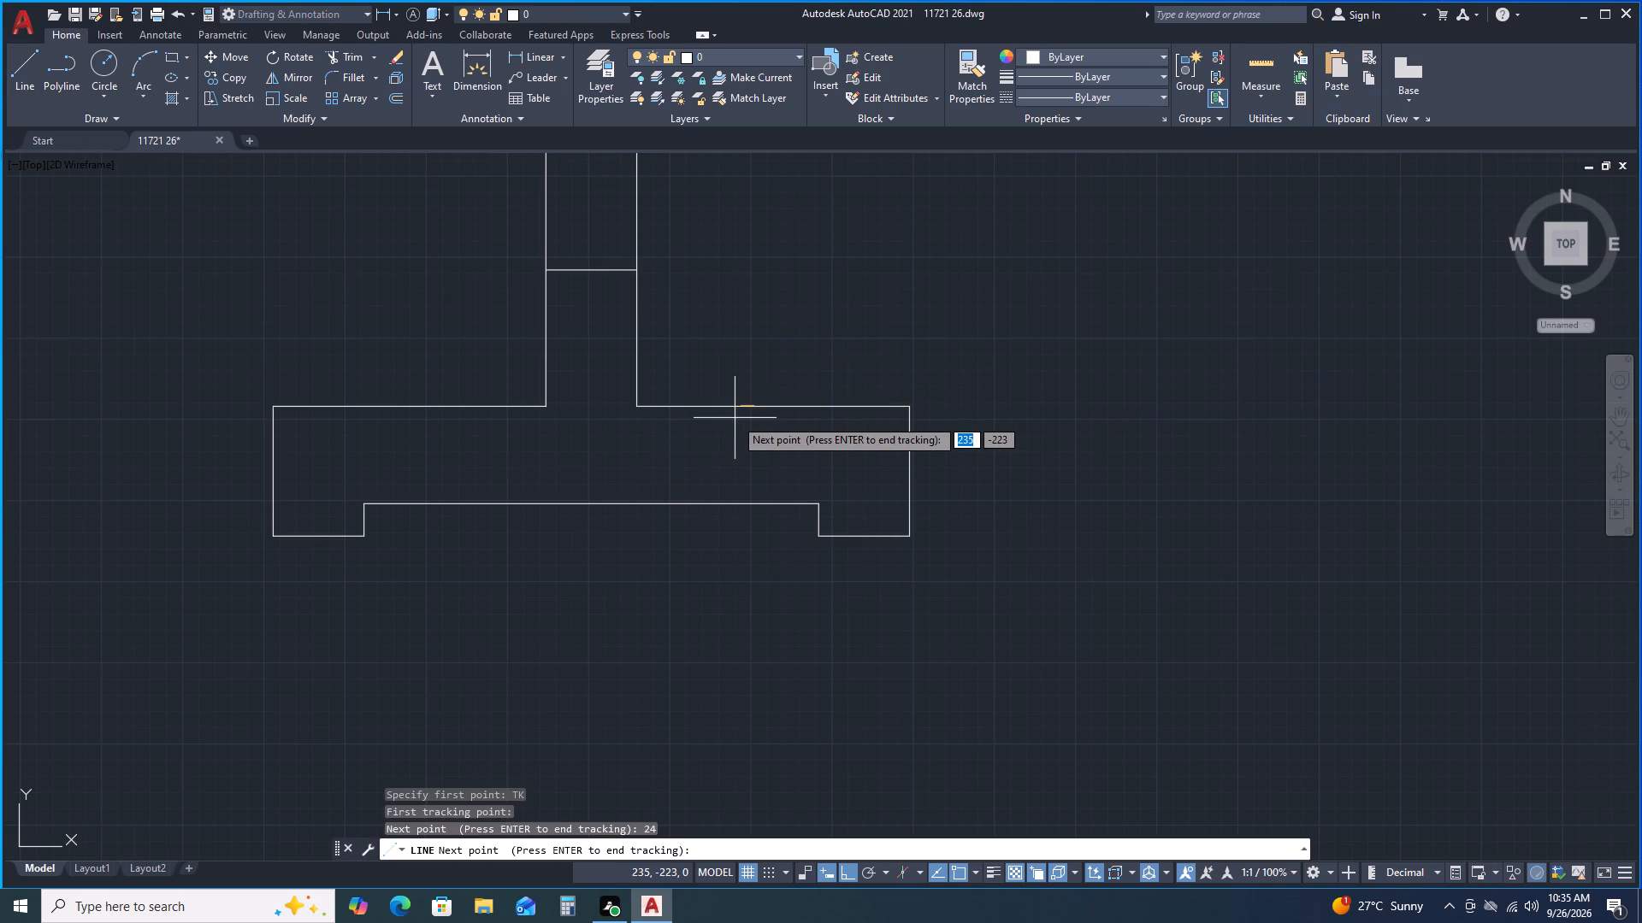
key(Return)
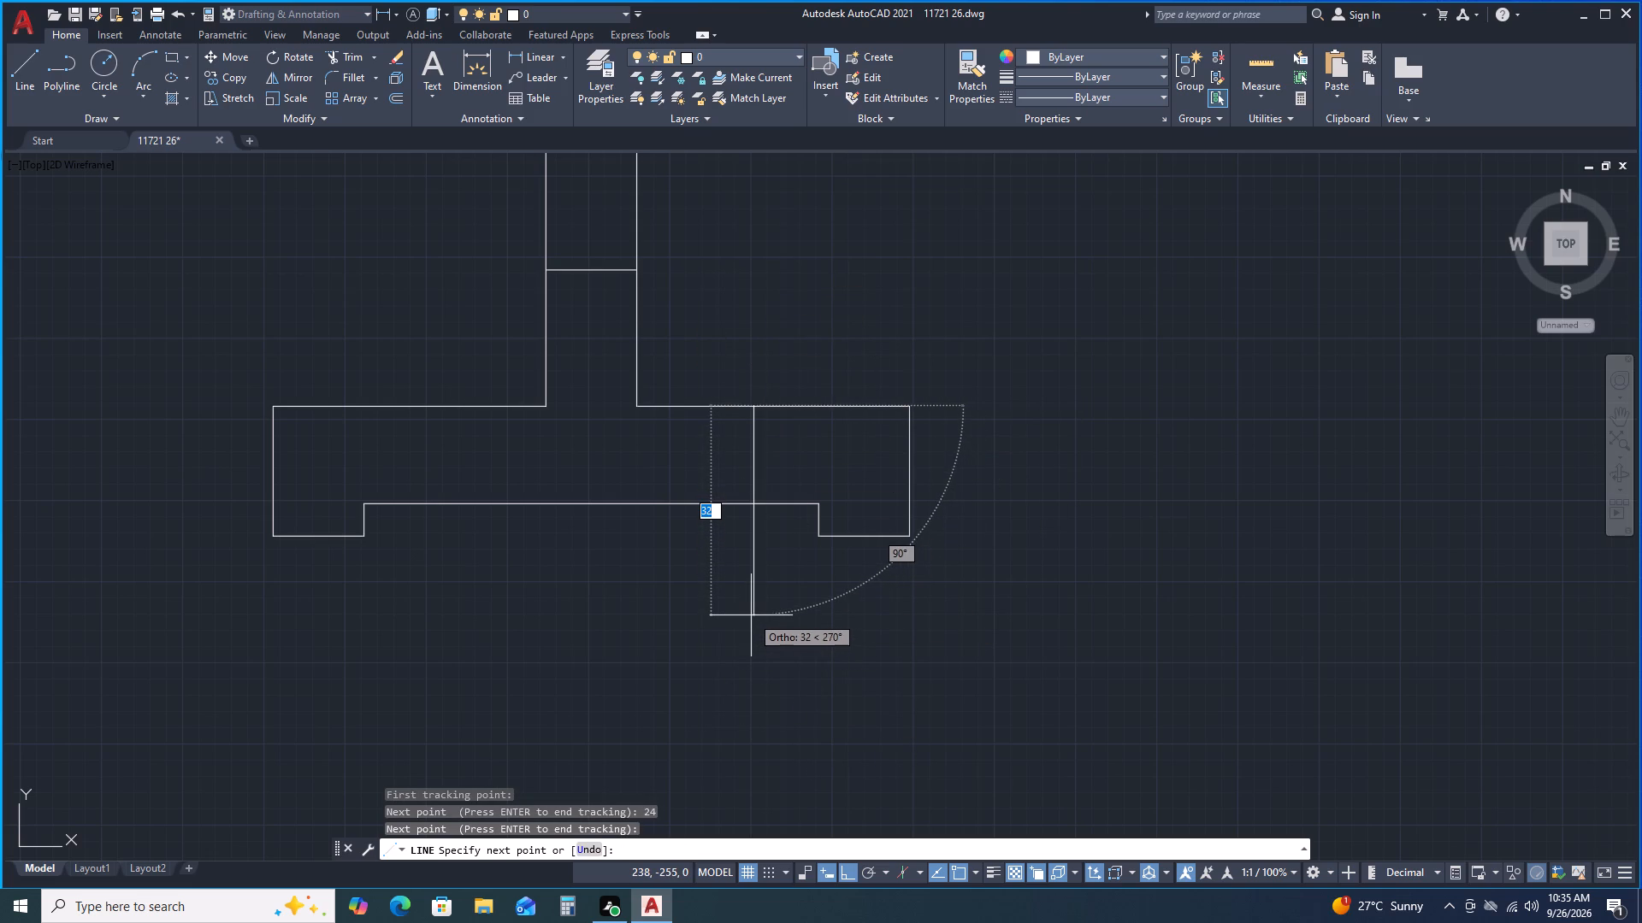
click(753, 560)
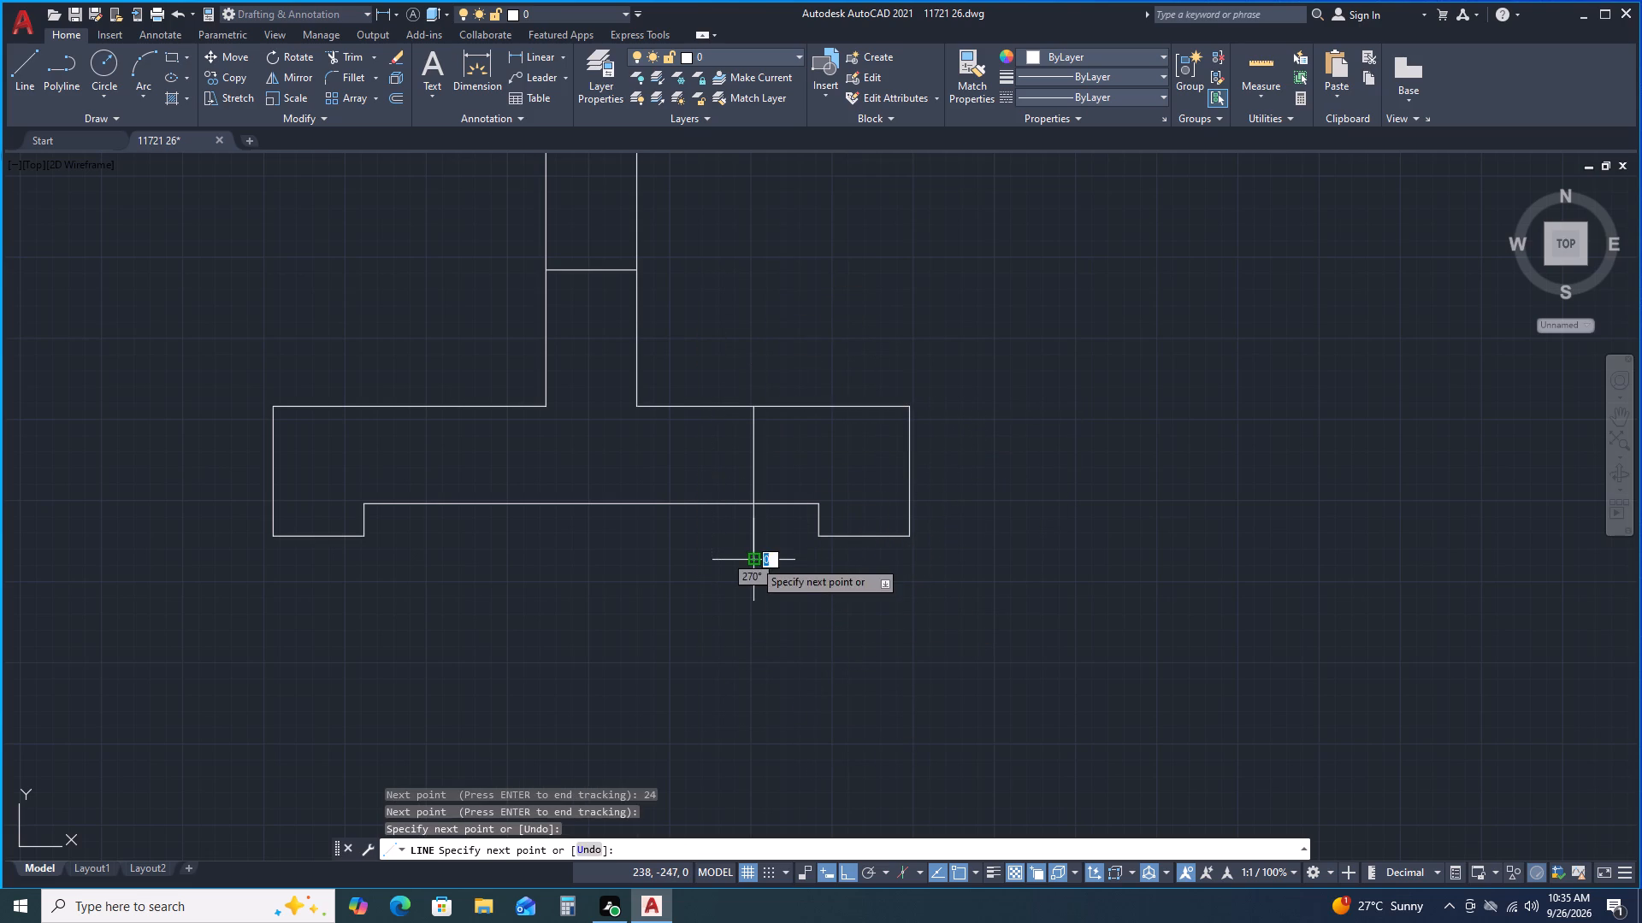
key(space)
Copy the hole centre line 6 to the left.
scroll(760, 422, up, 2)
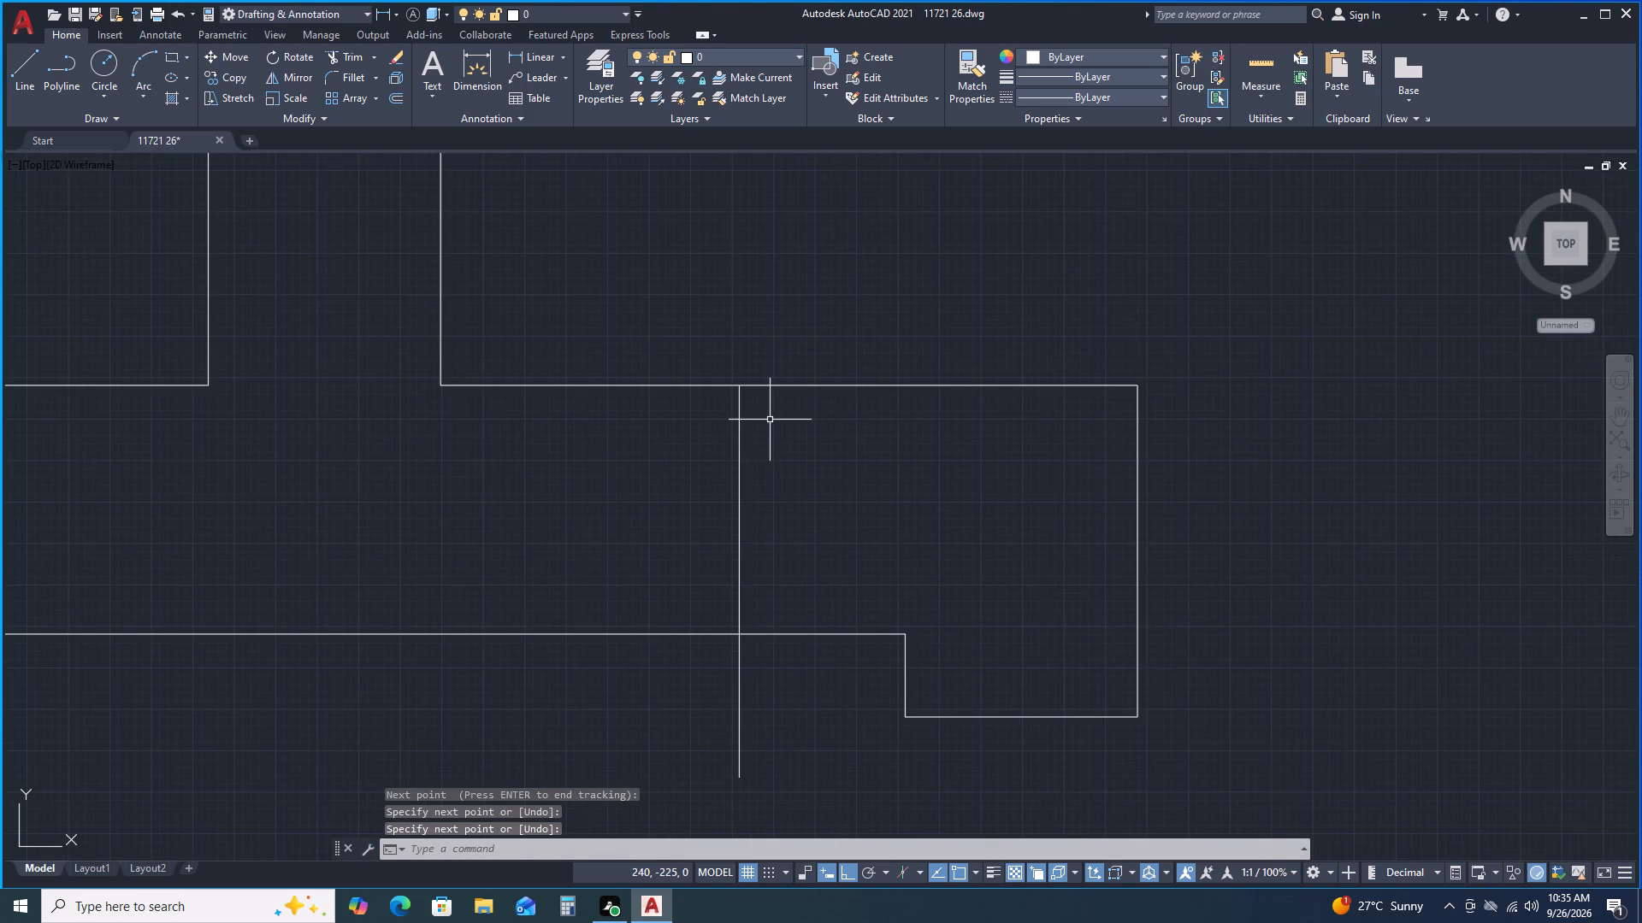
scroll(768, 420, down, 2)
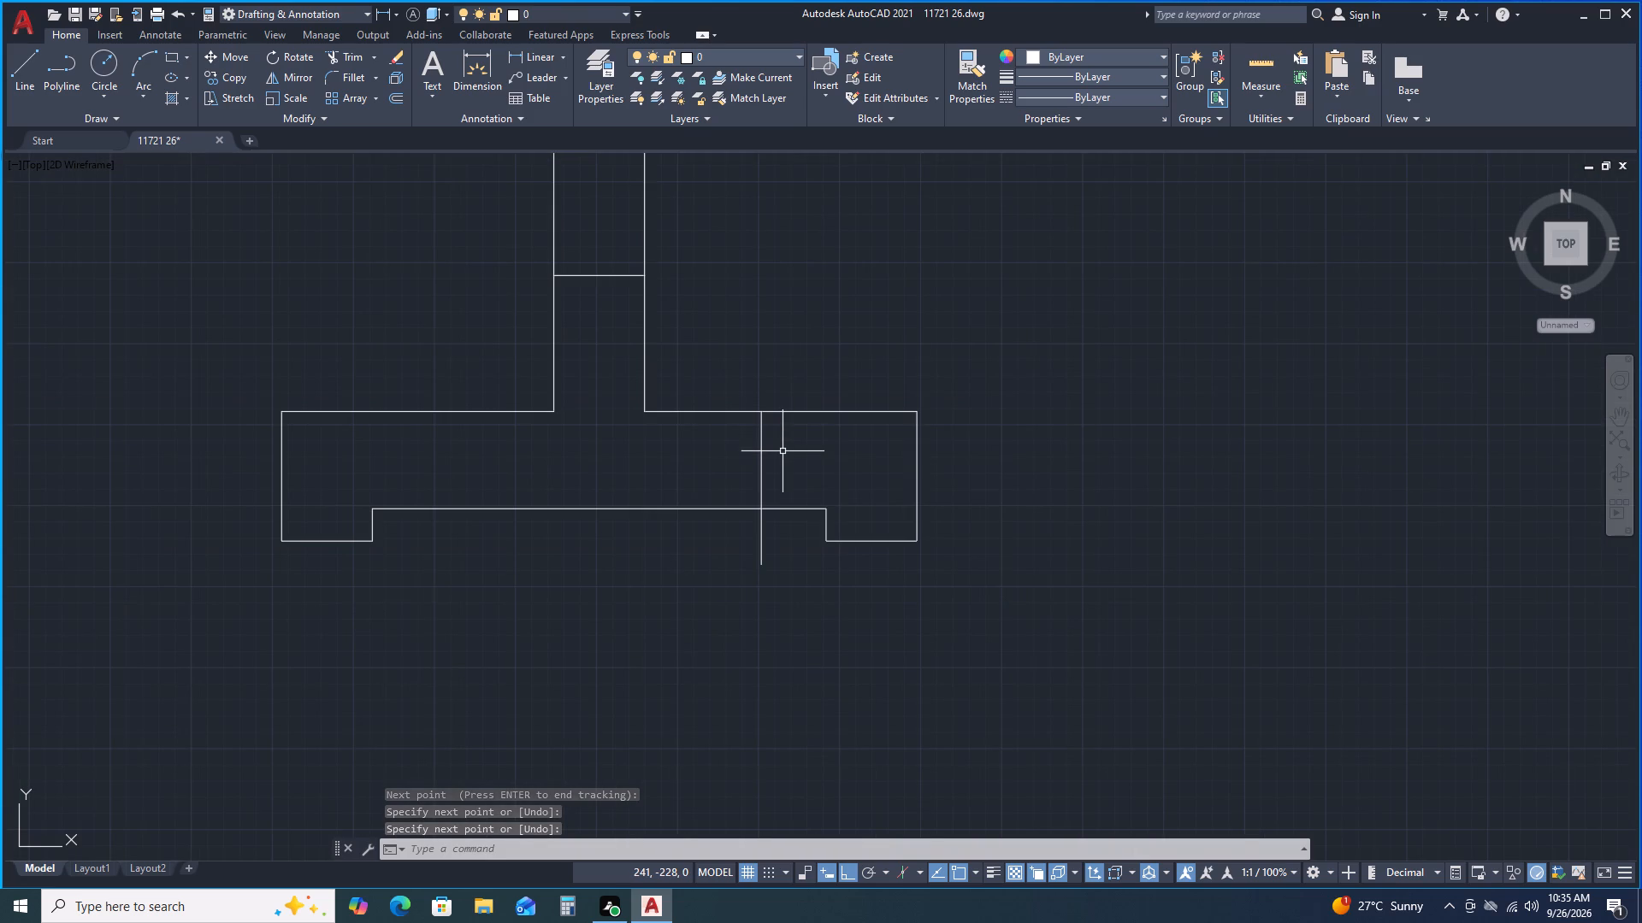
click(783, 457)
click(718, 463)
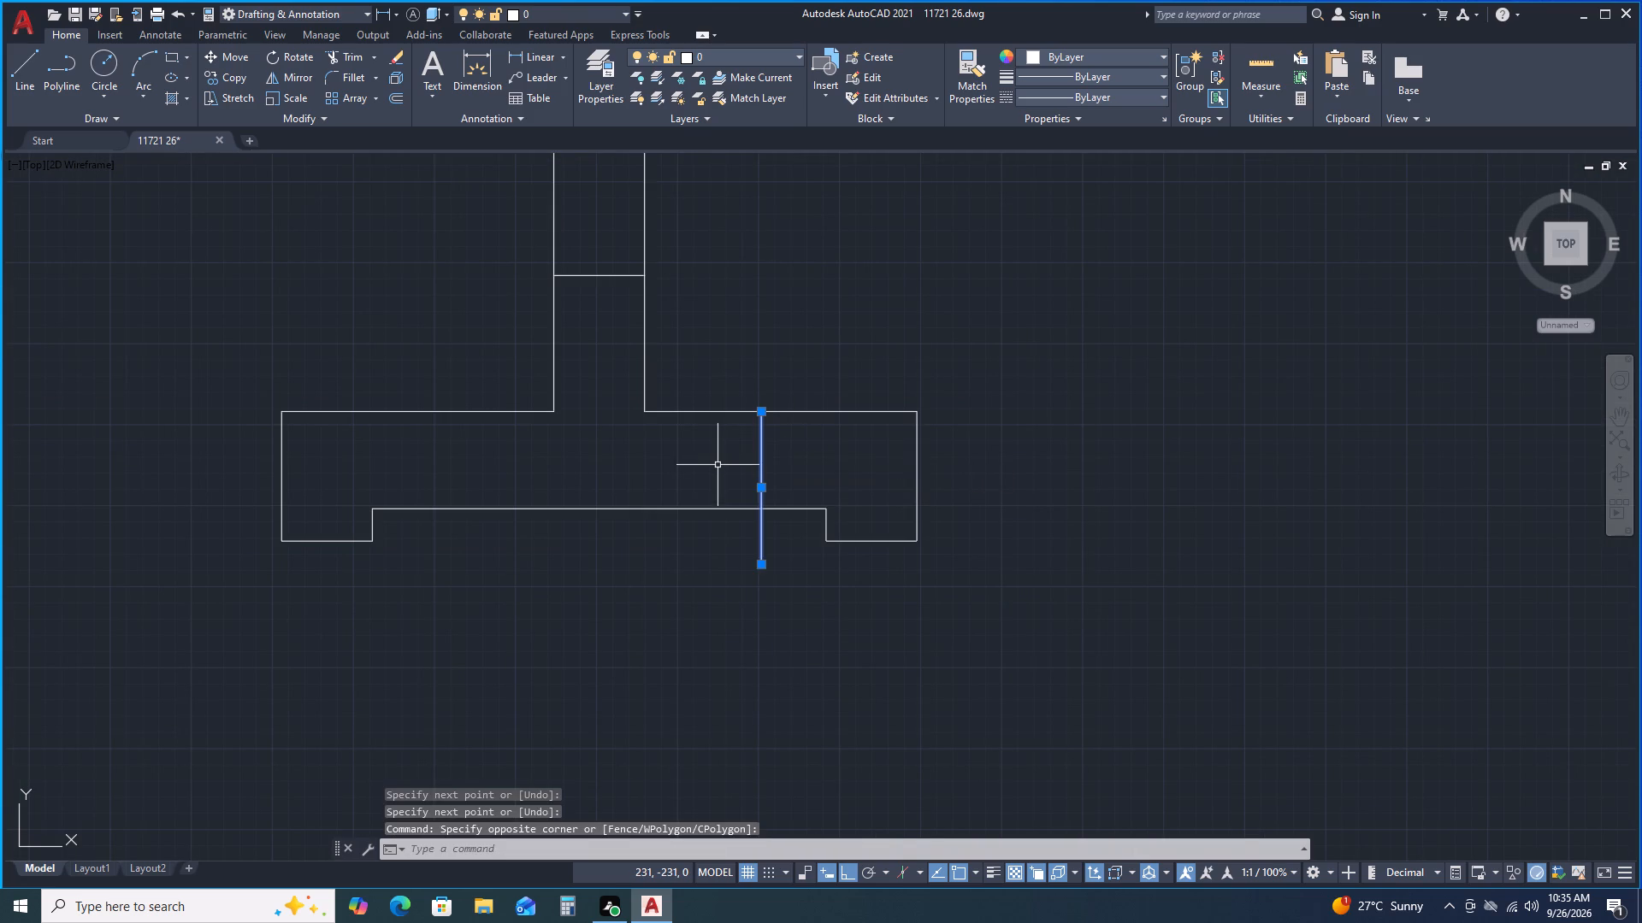
right_click(718, 465)
click(760, 600)
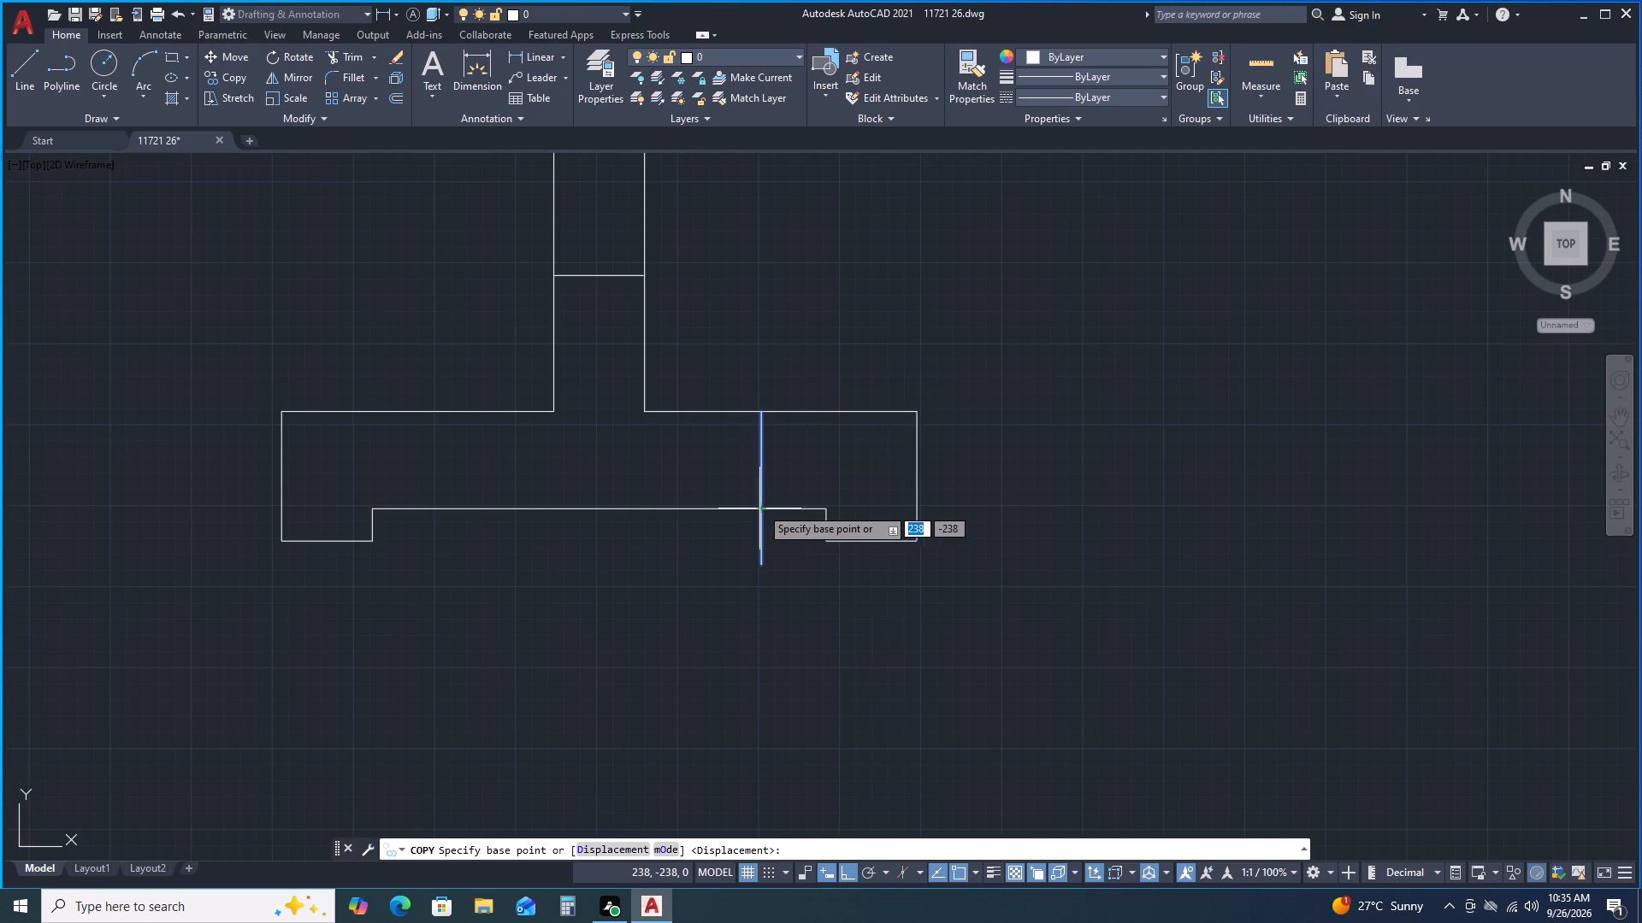
click(760, 504)
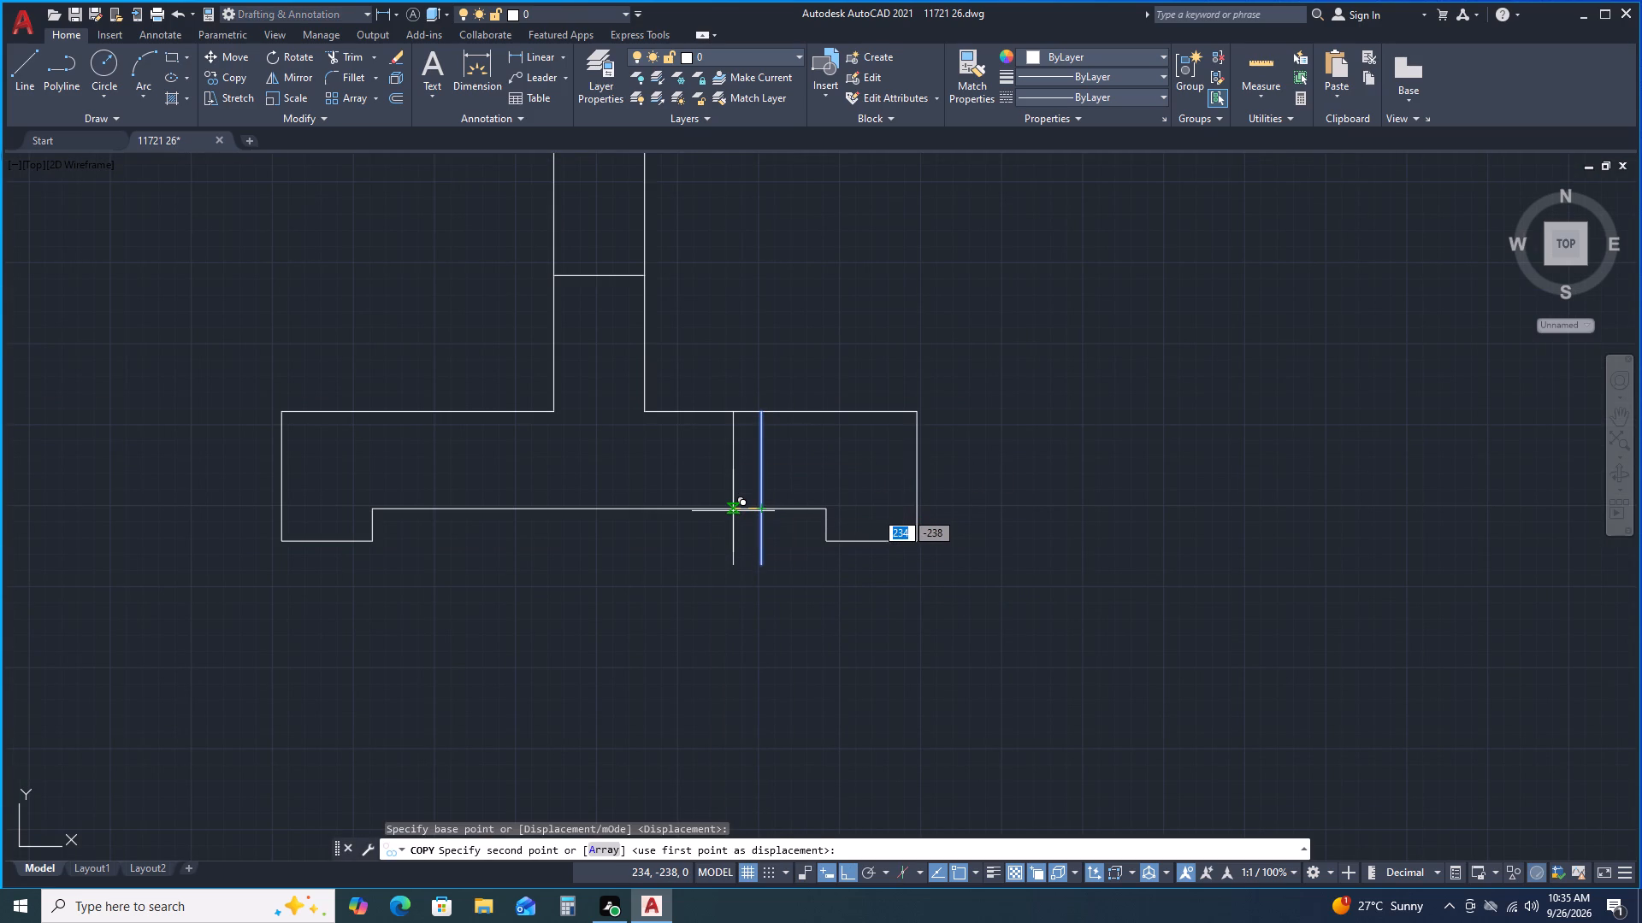
key(5)
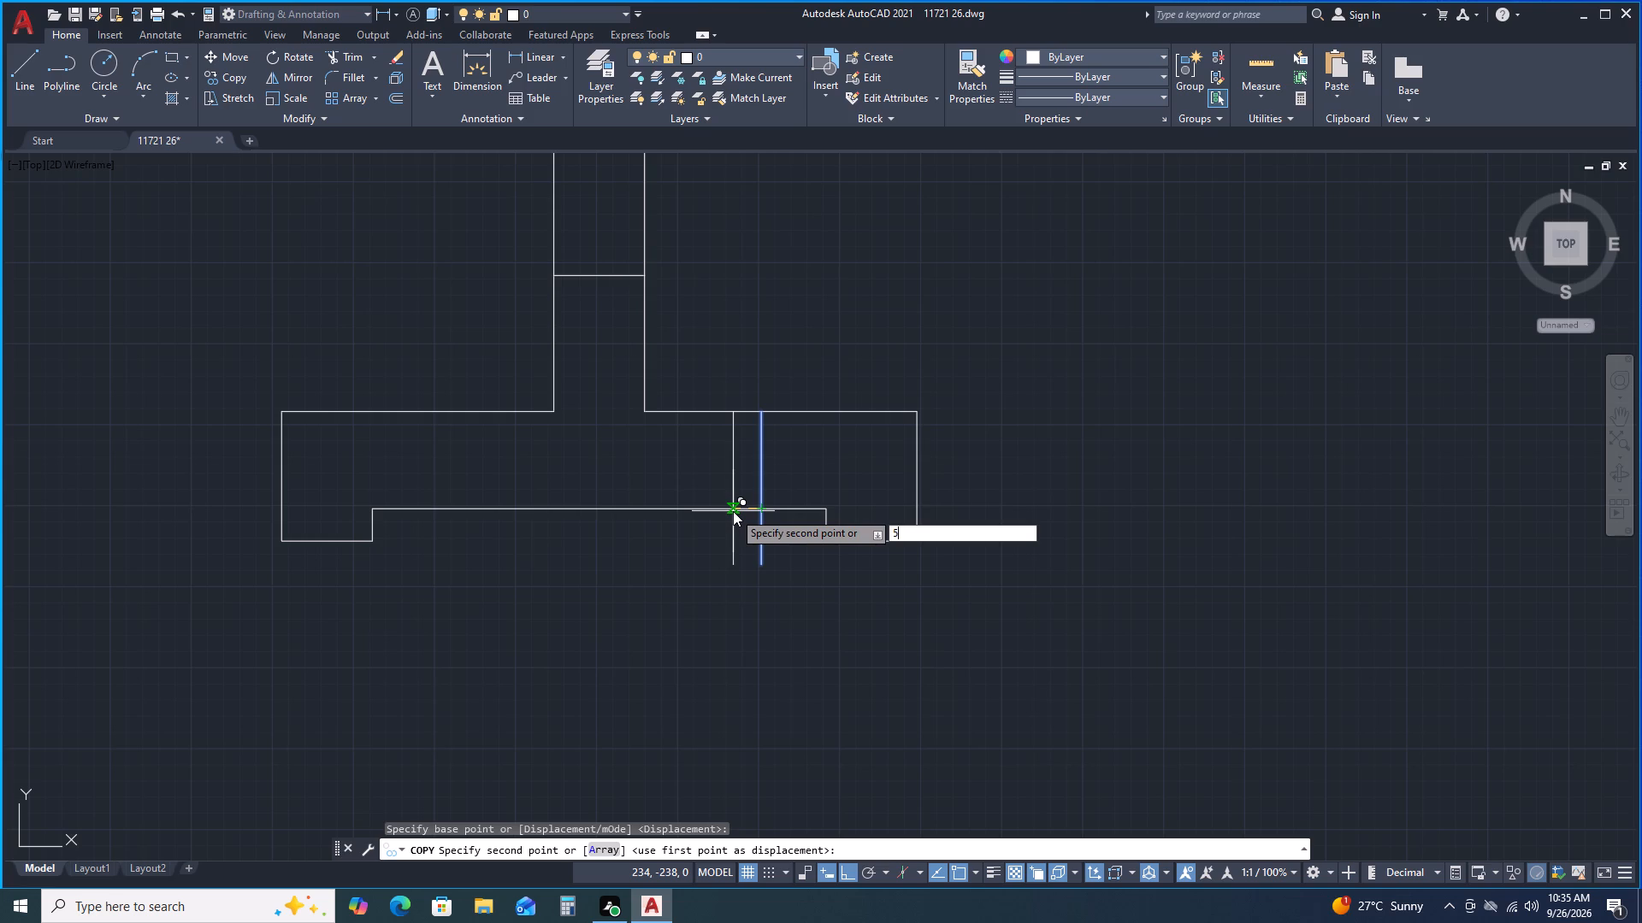
key(BackSpace)
key(6)
key(Return)
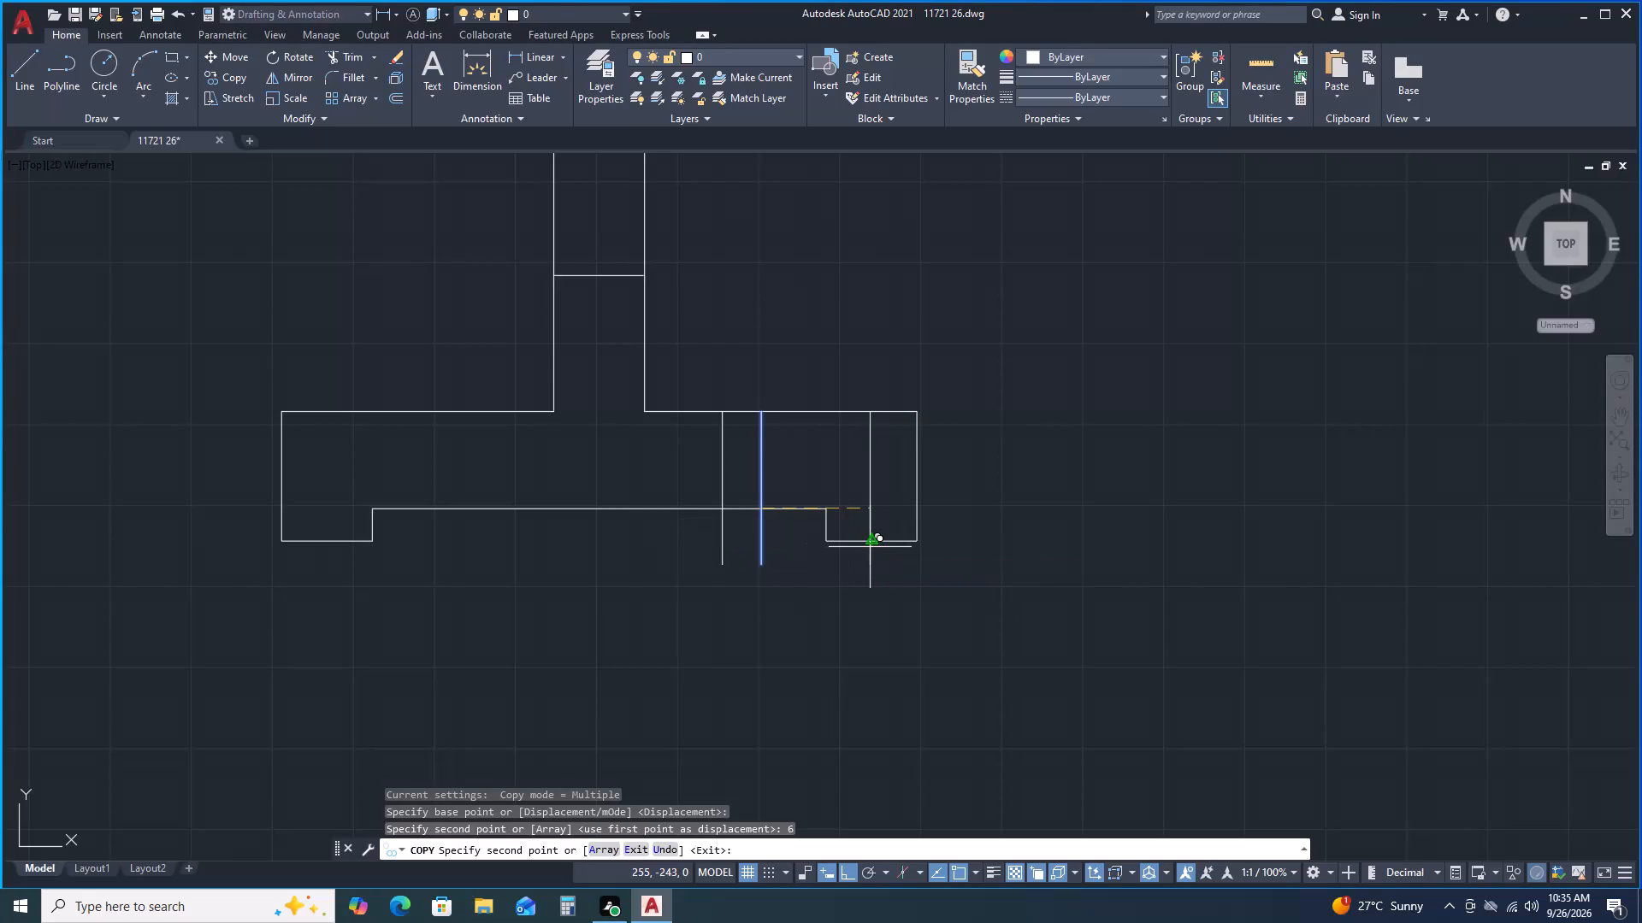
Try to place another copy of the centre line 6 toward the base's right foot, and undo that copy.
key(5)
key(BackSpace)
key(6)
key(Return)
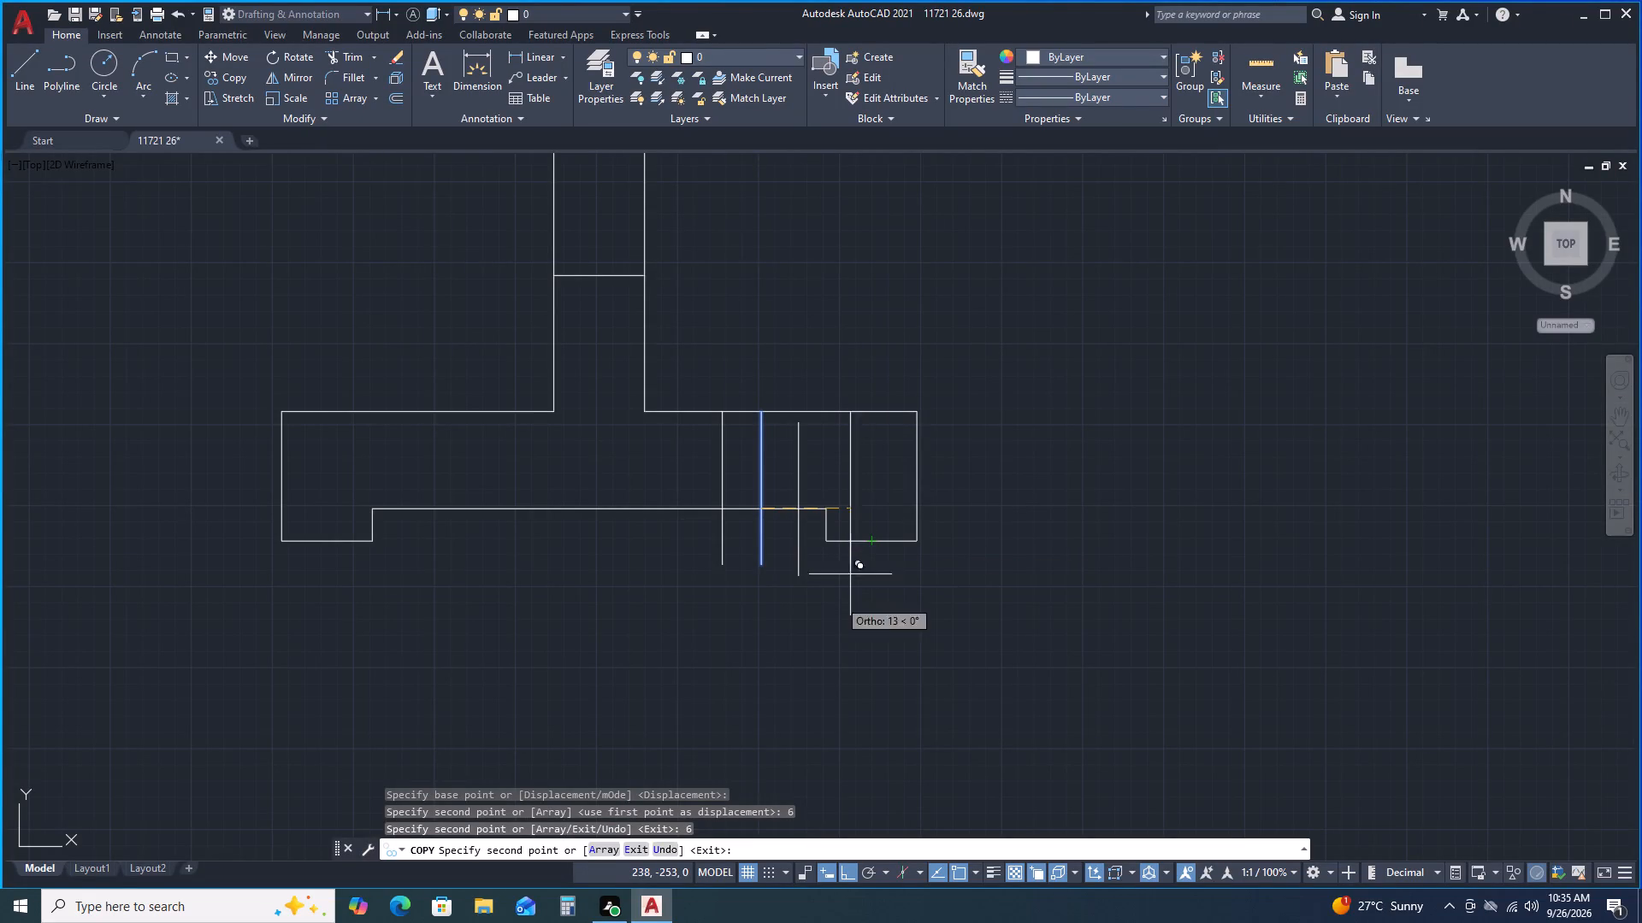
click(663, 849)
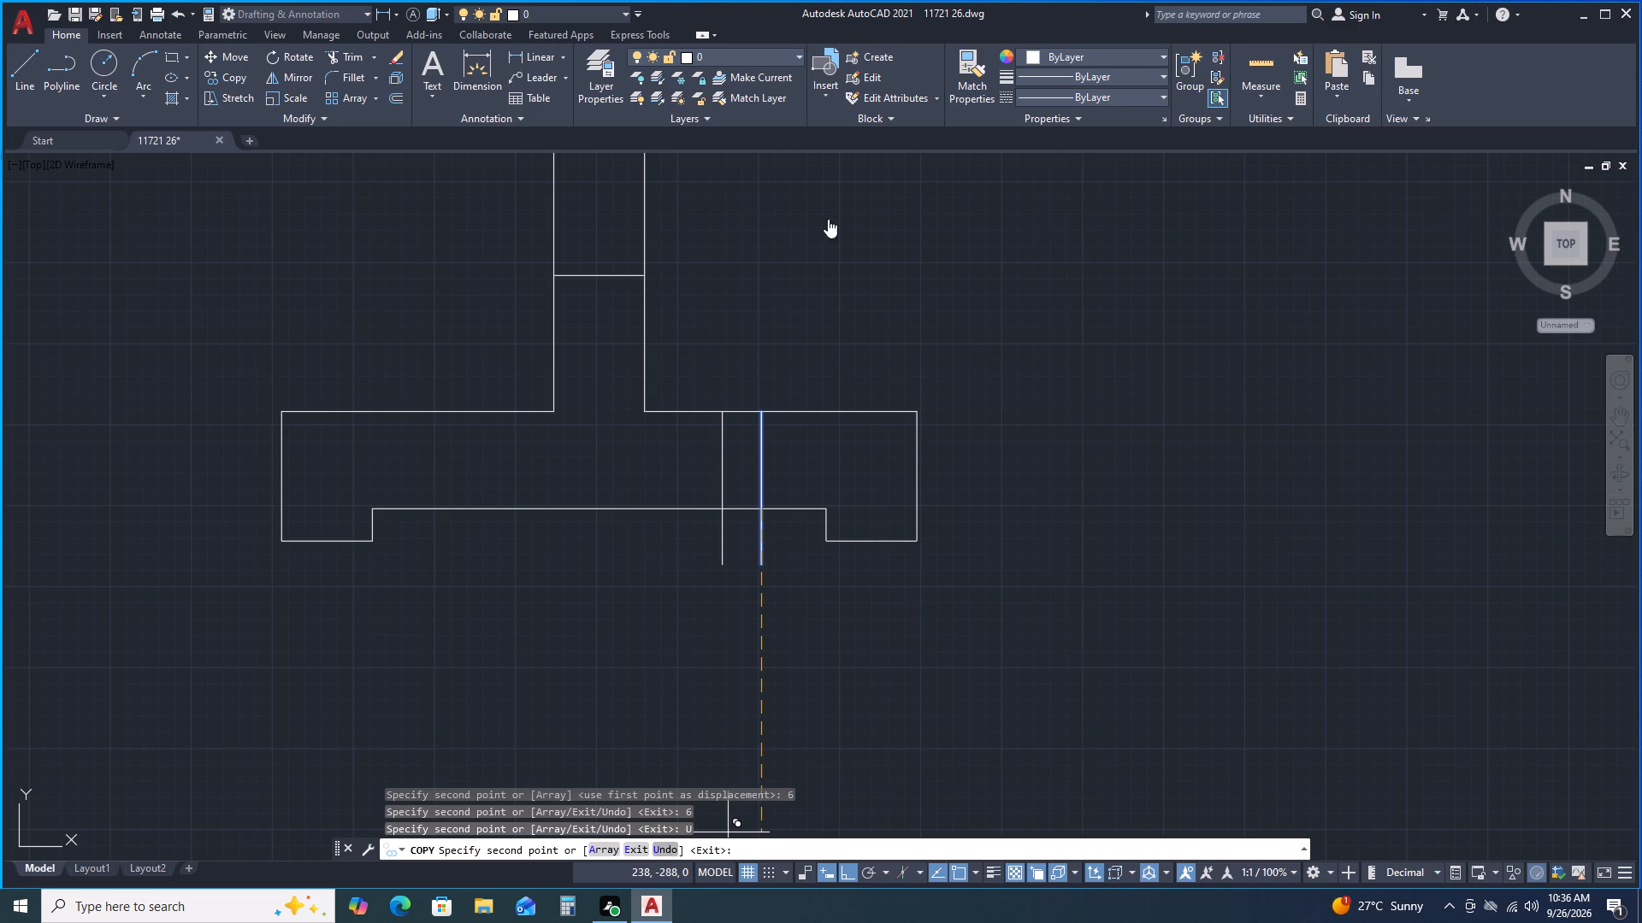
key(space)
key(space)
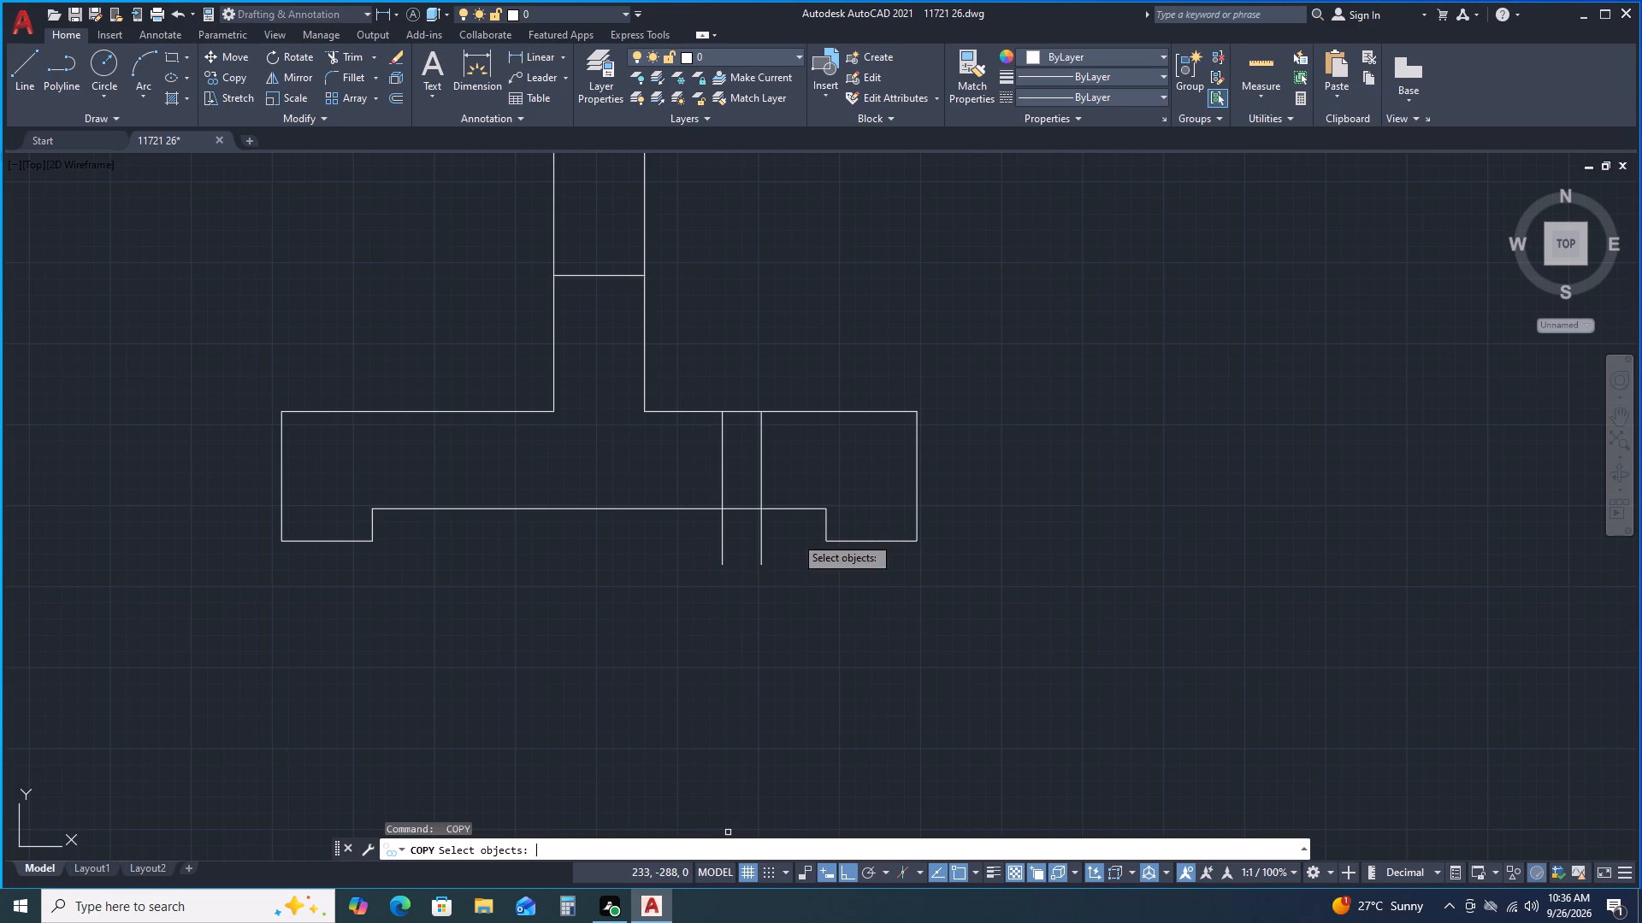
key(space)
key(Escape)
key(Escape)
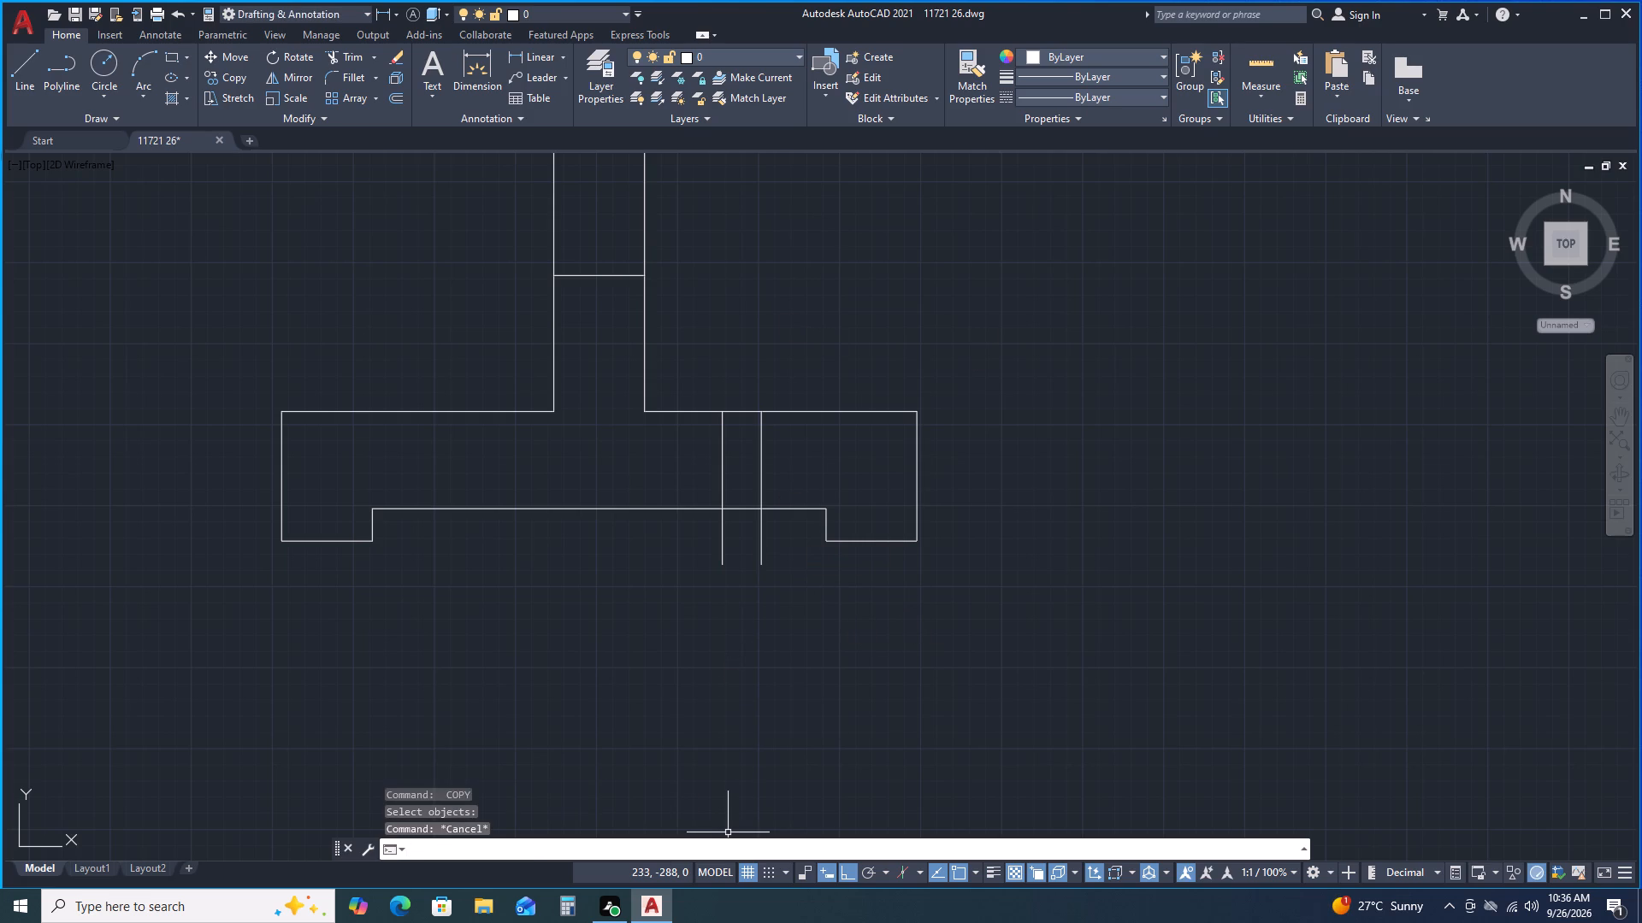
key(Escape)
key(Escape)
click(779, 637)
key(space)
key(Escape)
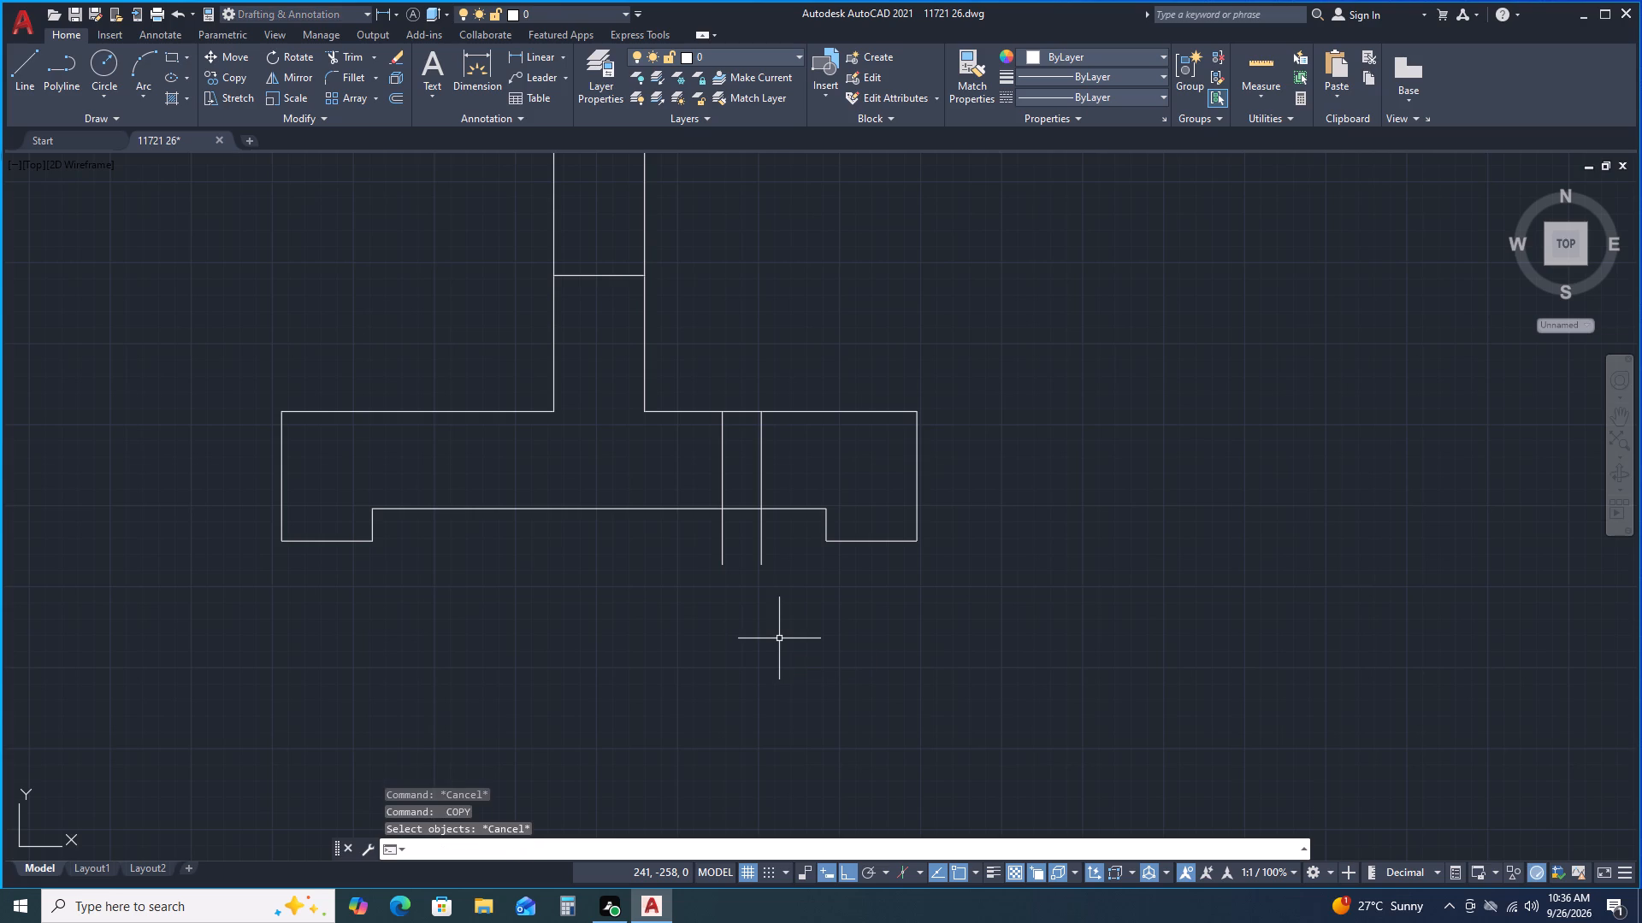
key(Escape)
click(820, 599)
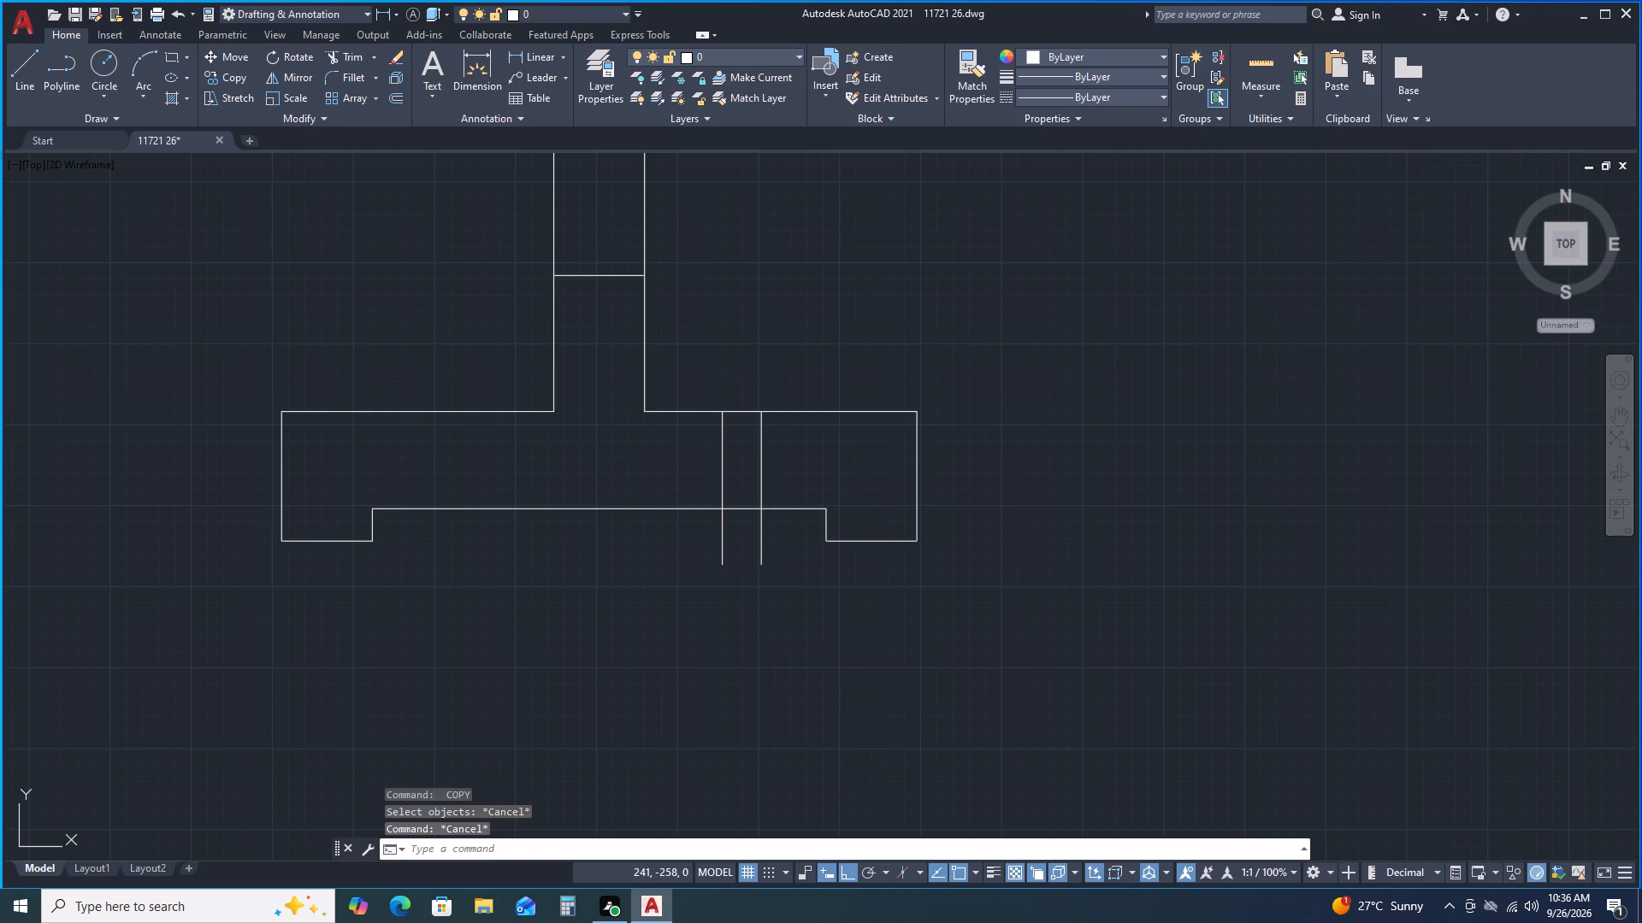
Copy the hole centre line 6 to the right for the hole's other edge.
click(766, 478)
click(759, 470)
right_click(759, 470)
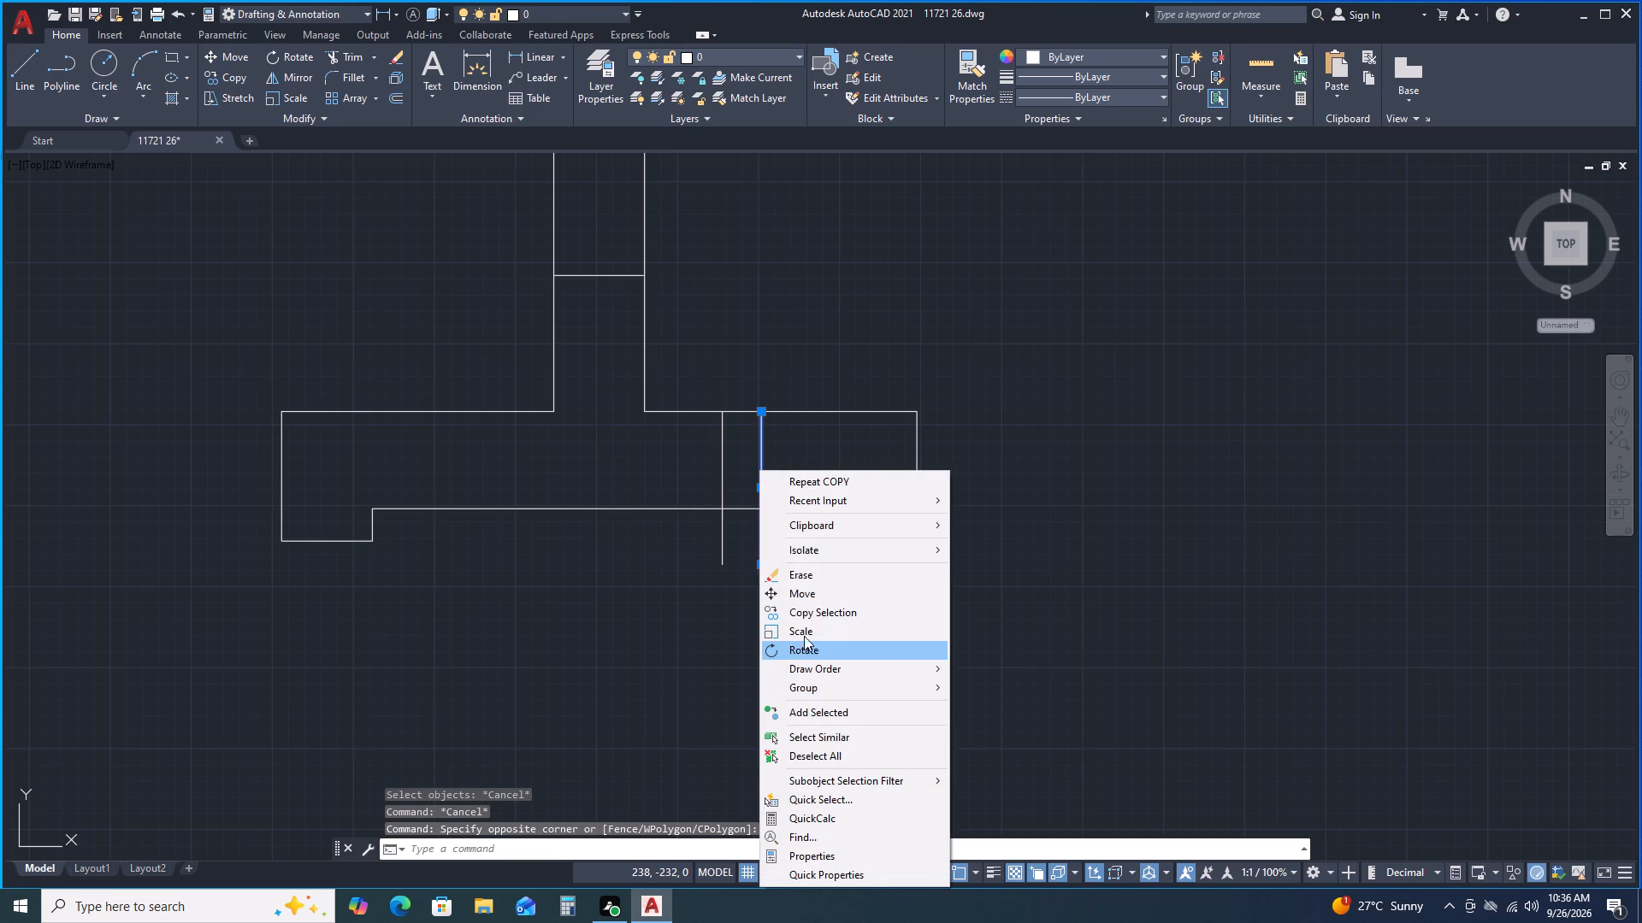
click(808, 618)
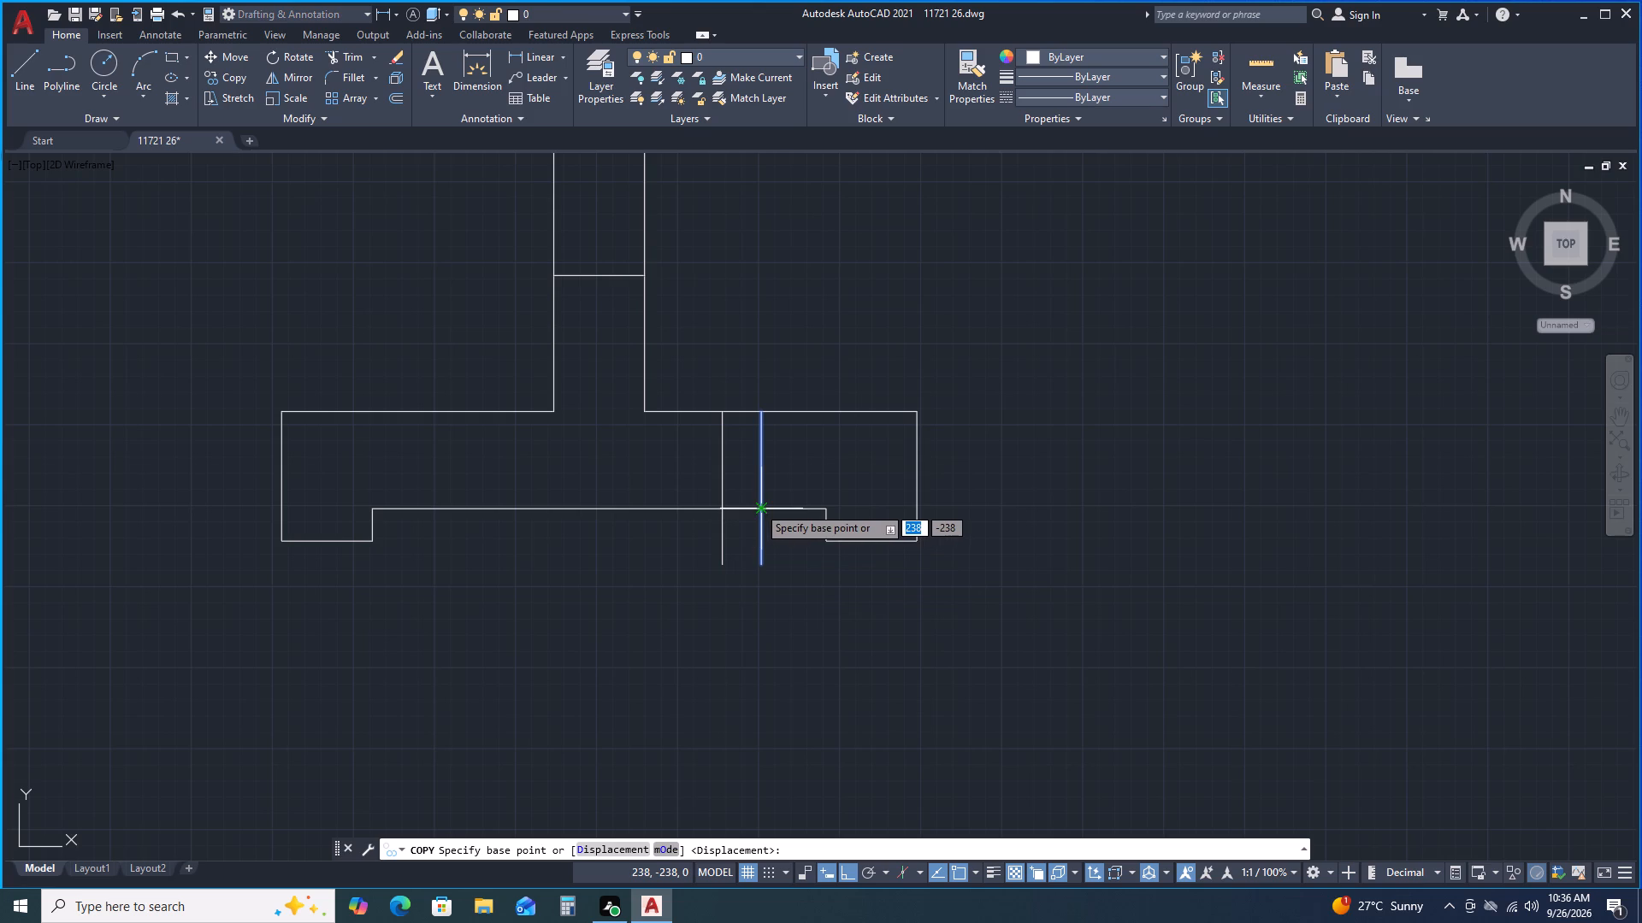
click(758, 506)
key(6)
key(Return)
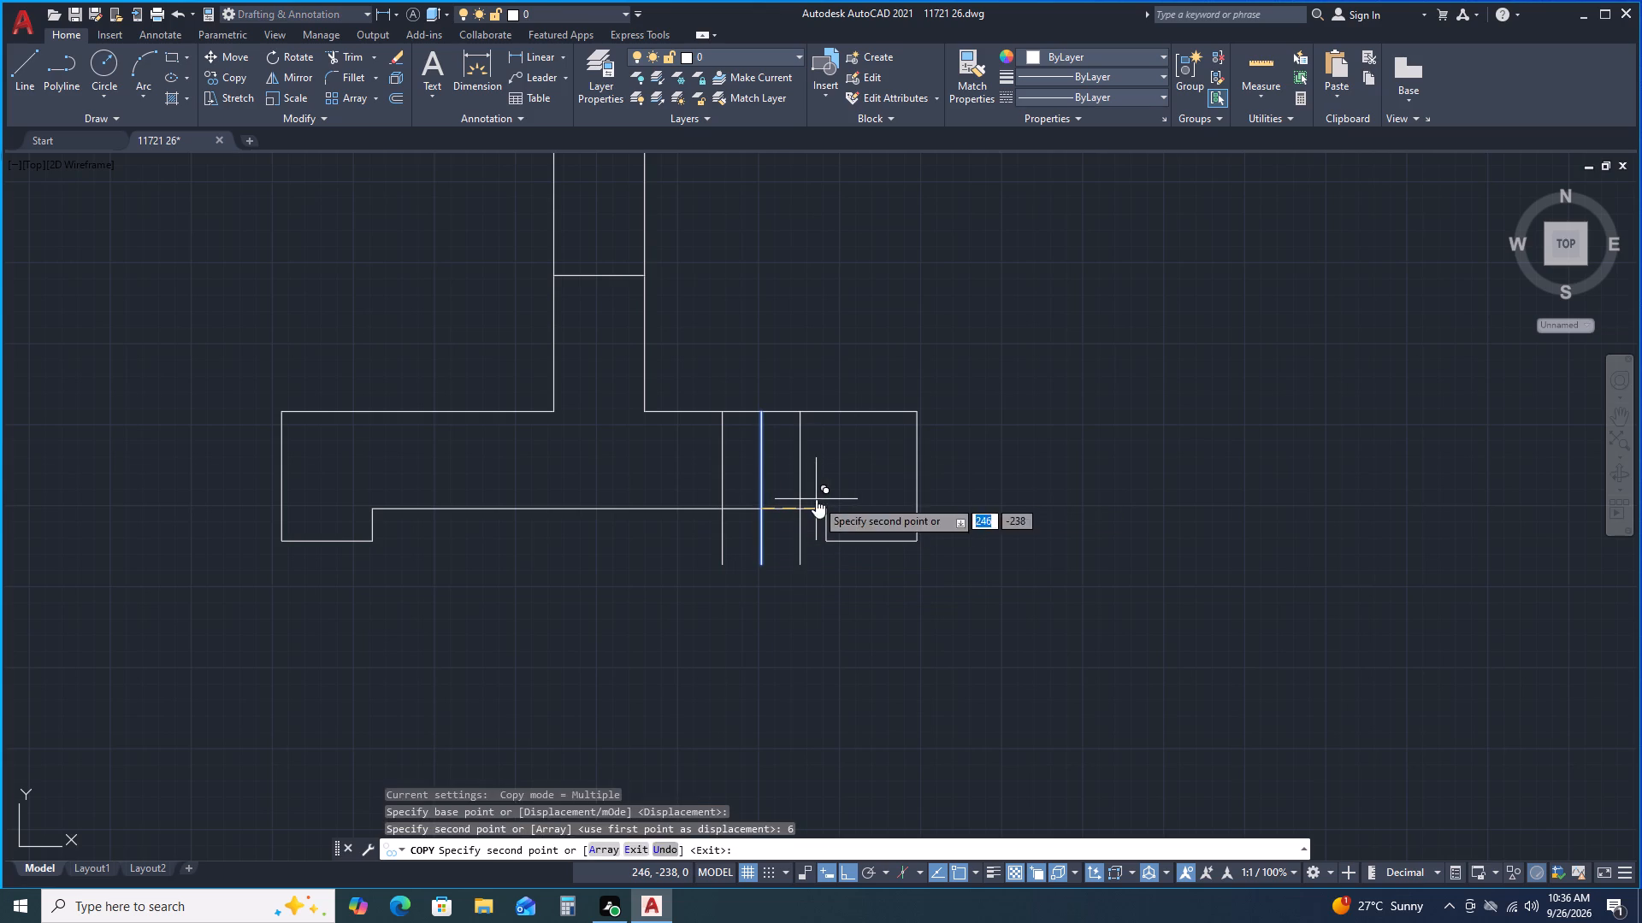
key(space)
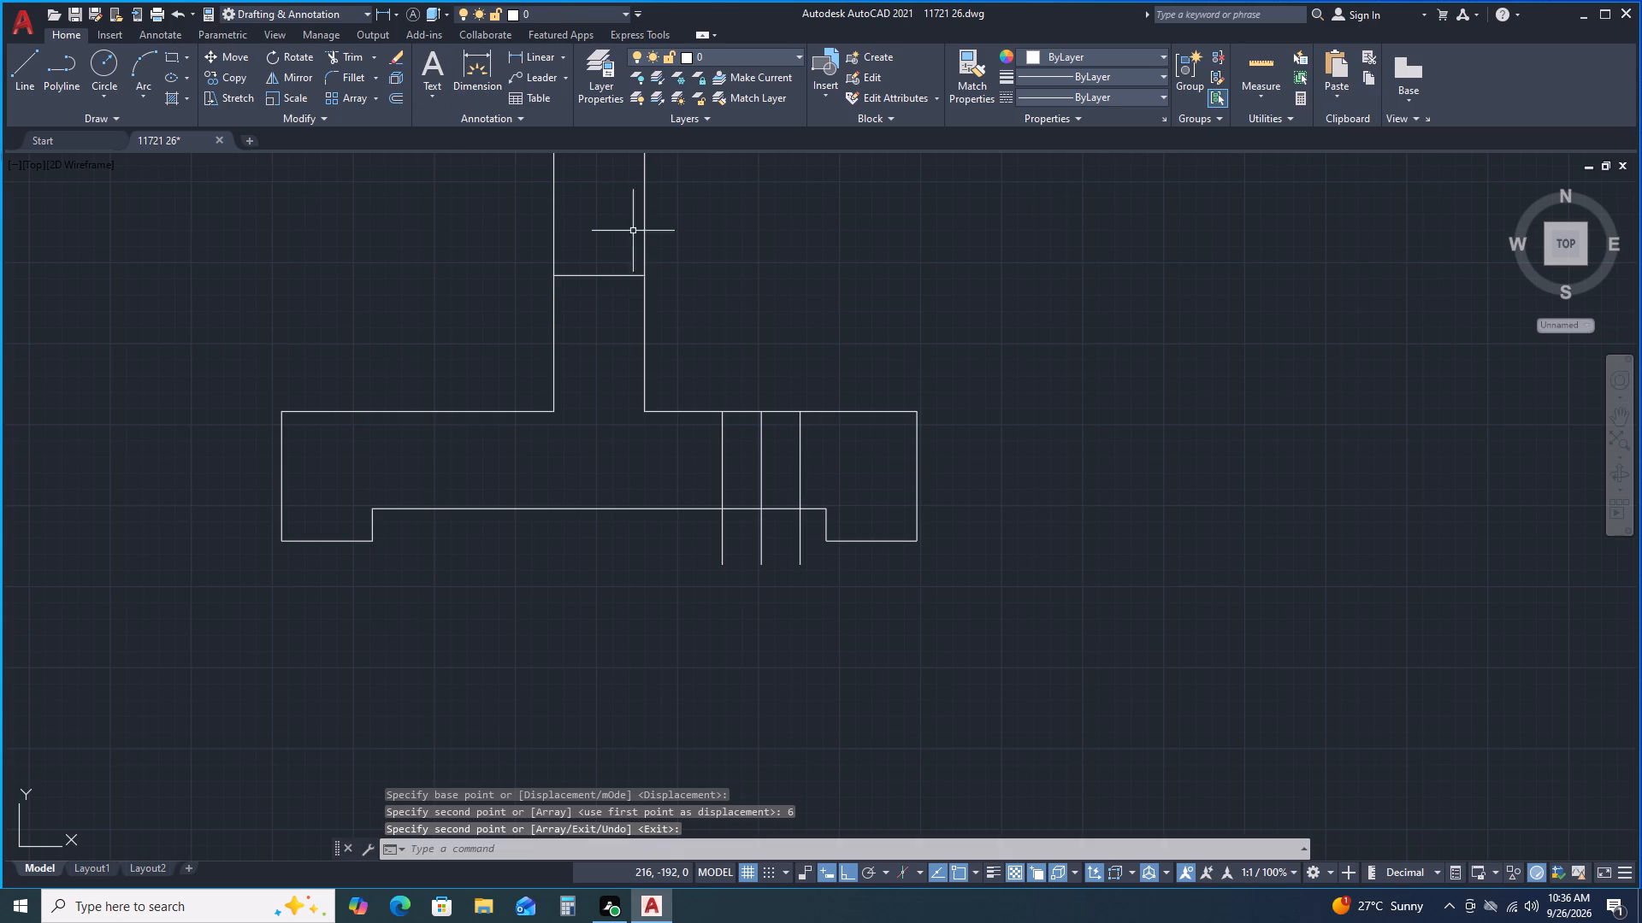
Copy the hole centre line 55 to the left, into the base's left half.
click(761, 463)
right_click(760, 461)
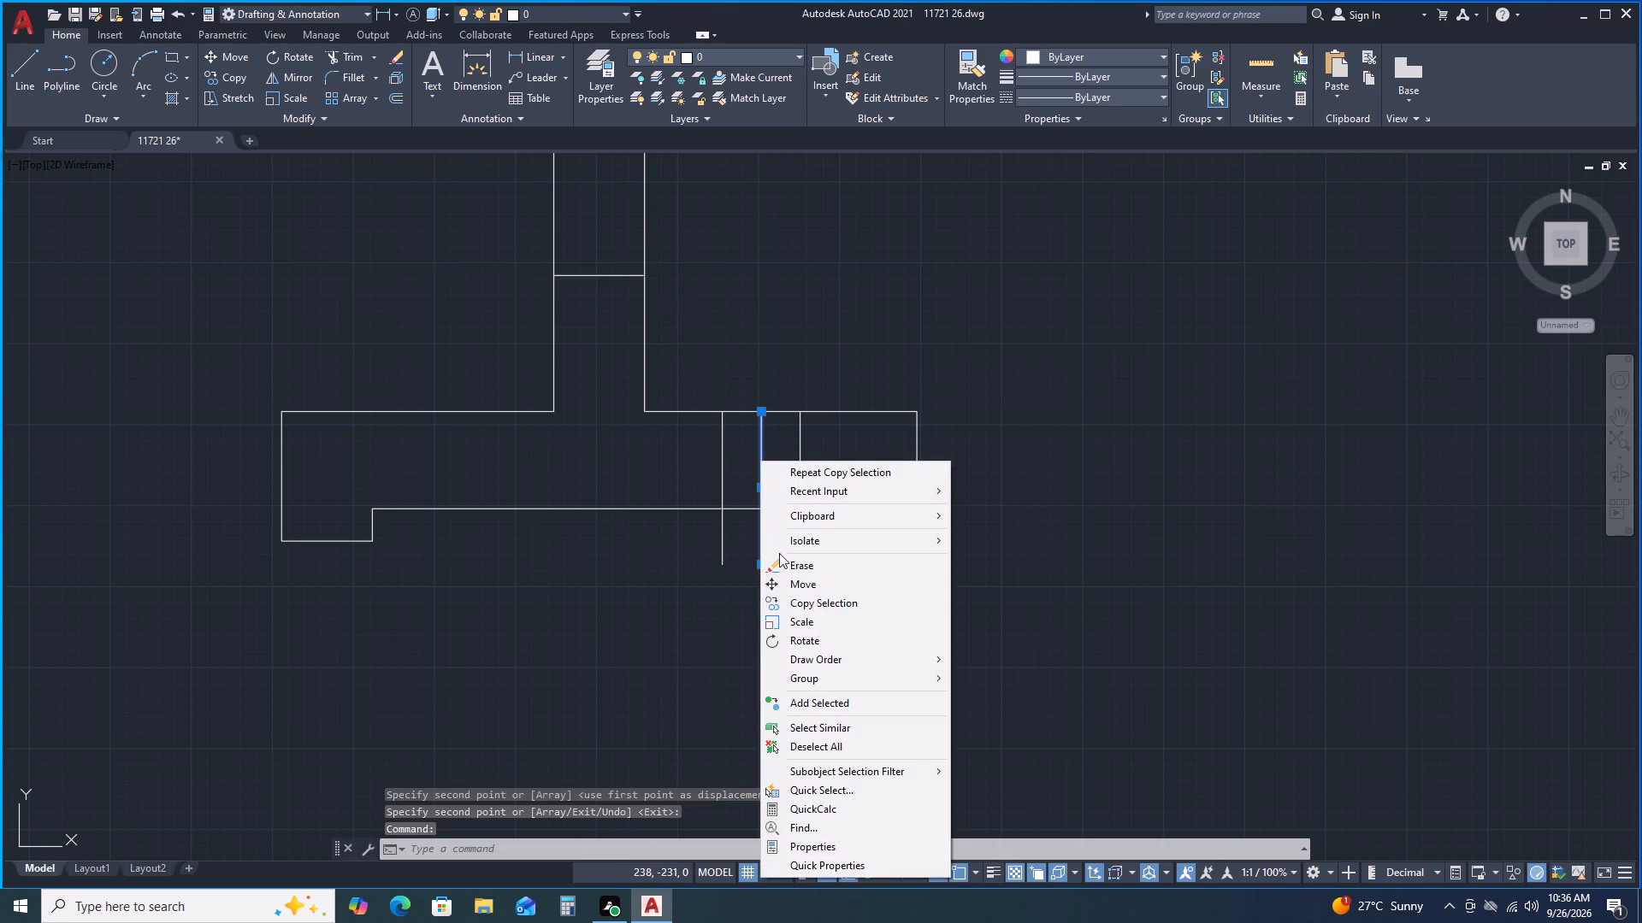
click(786, 603)
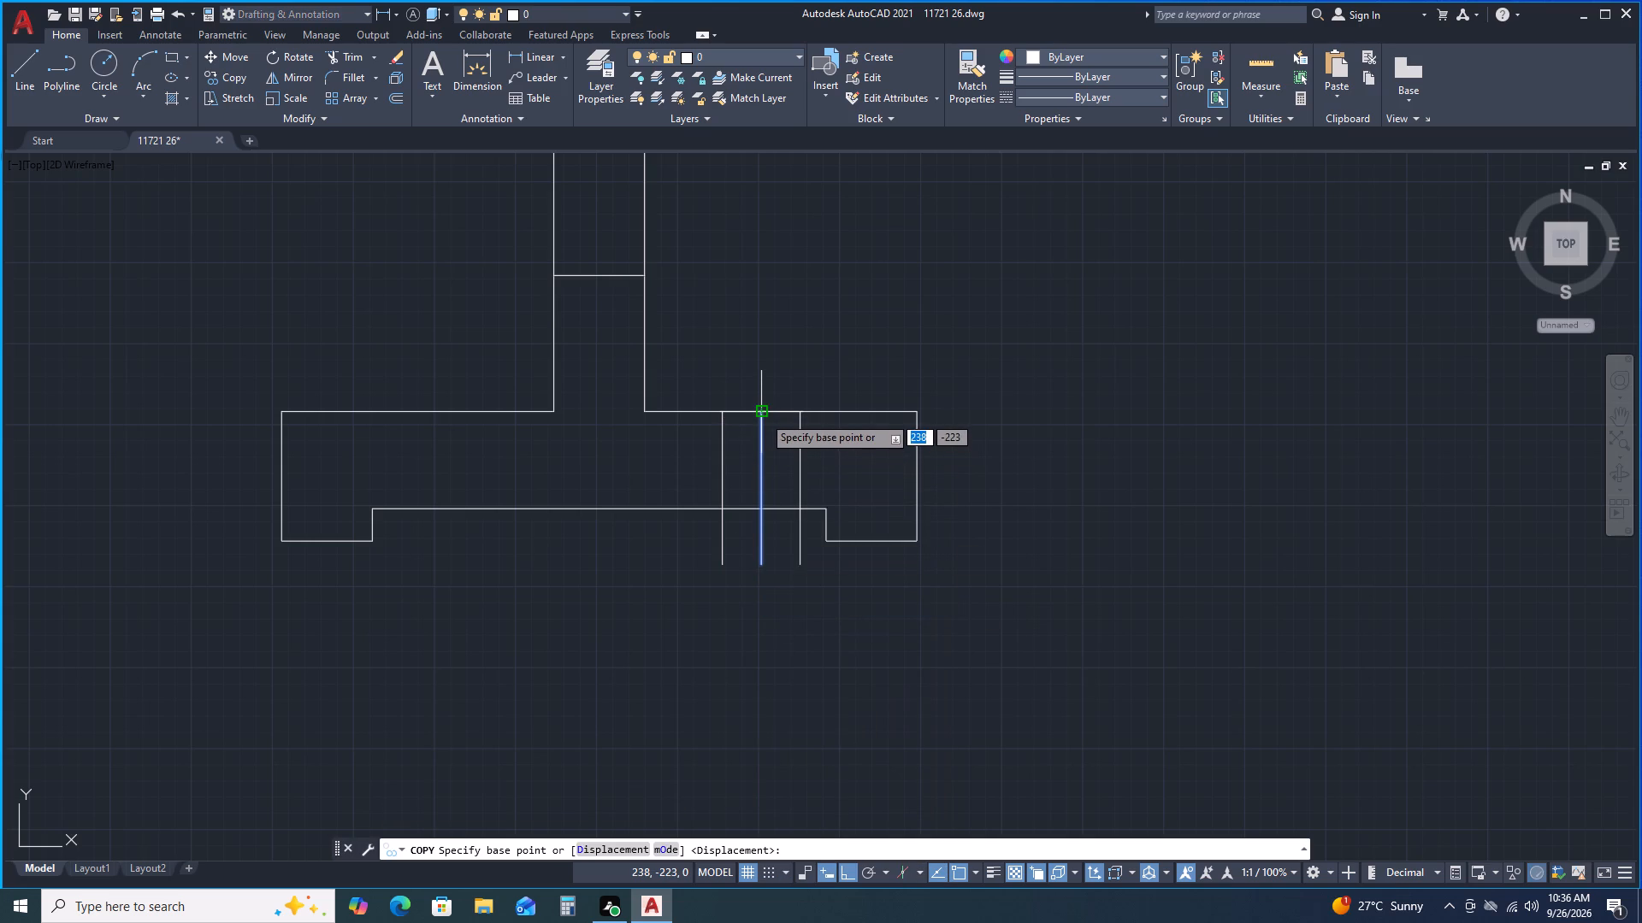
click(763, 415)
text(55)
key(Return)
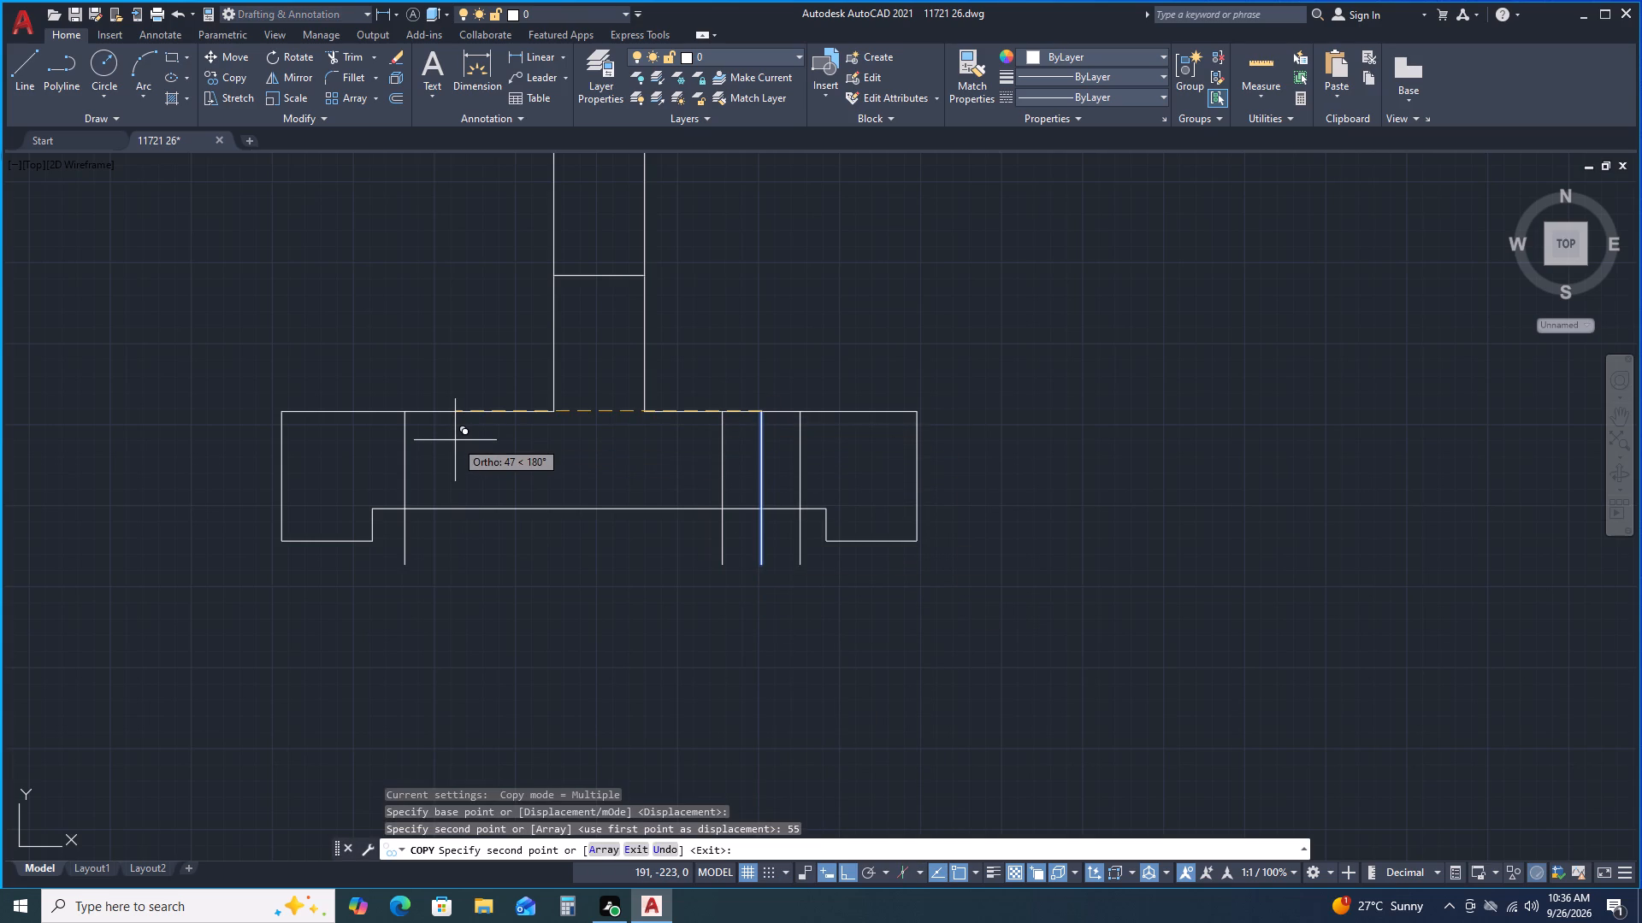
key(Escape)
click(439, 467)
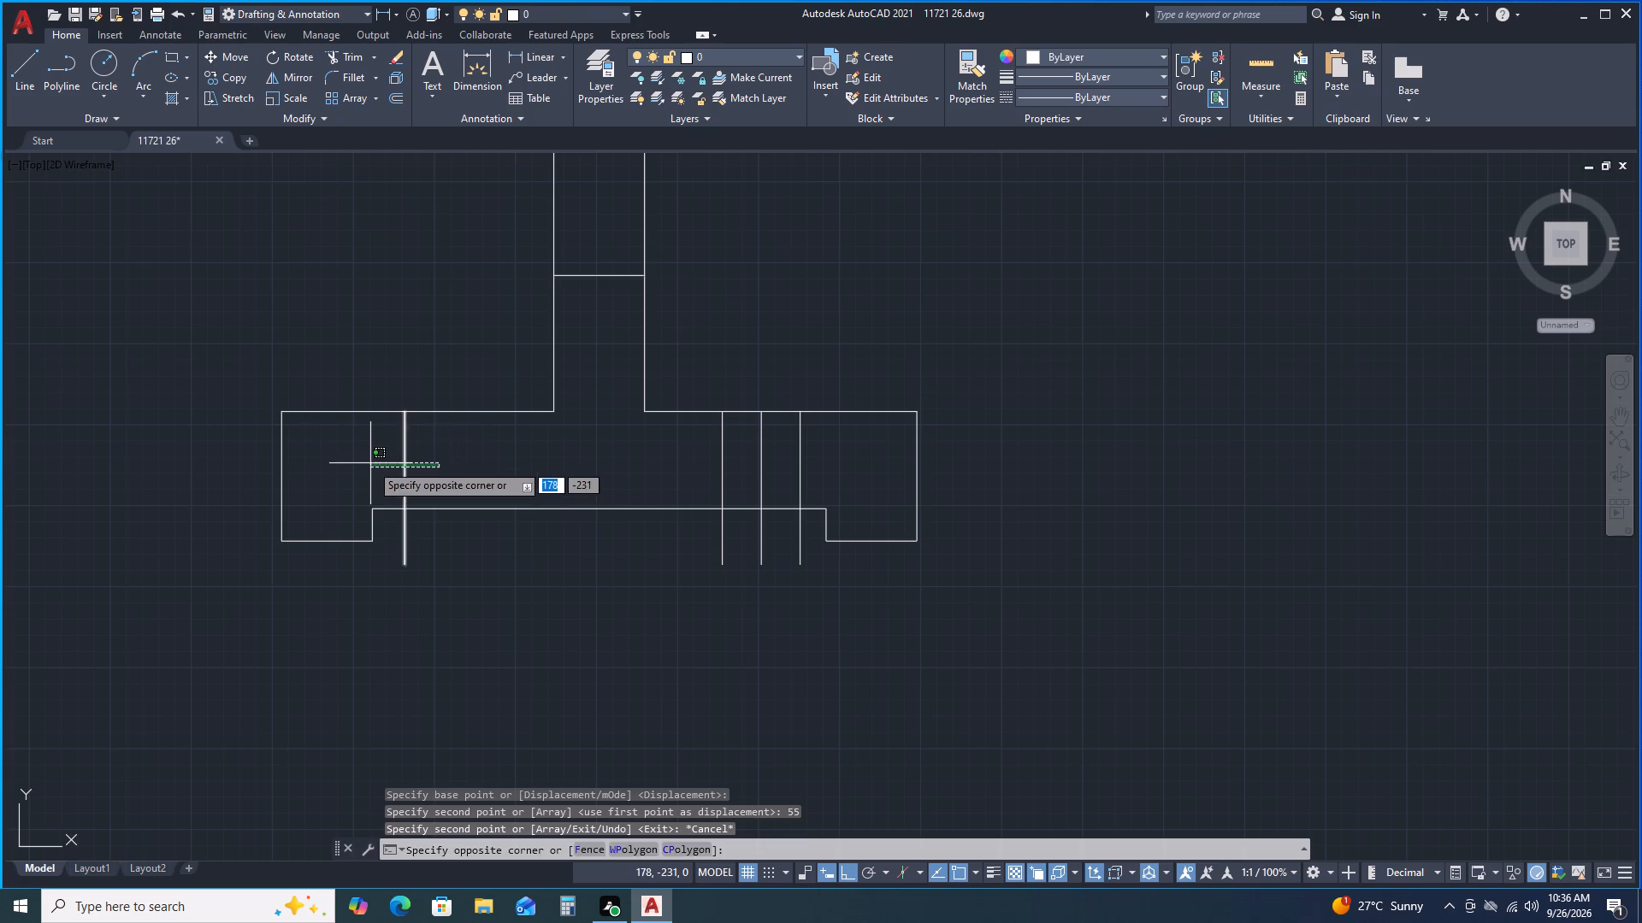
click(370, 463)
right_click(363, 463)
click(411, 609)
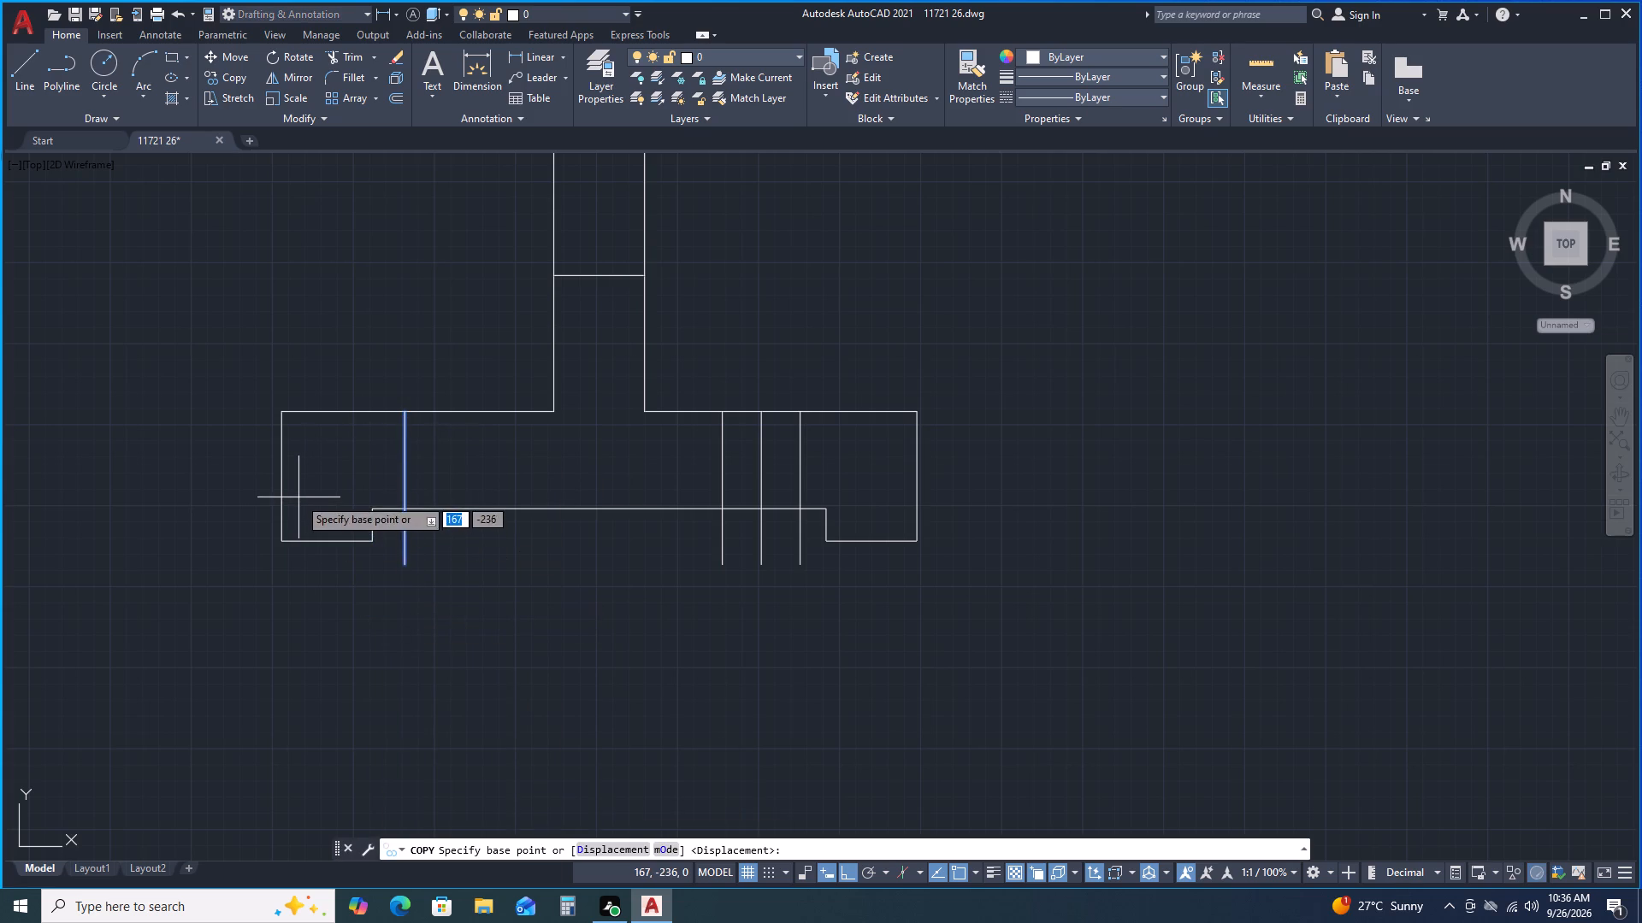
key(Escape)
Delete the misplaced hole centre line copy in the base's left half.
click(423, 461)
click(408, 461)
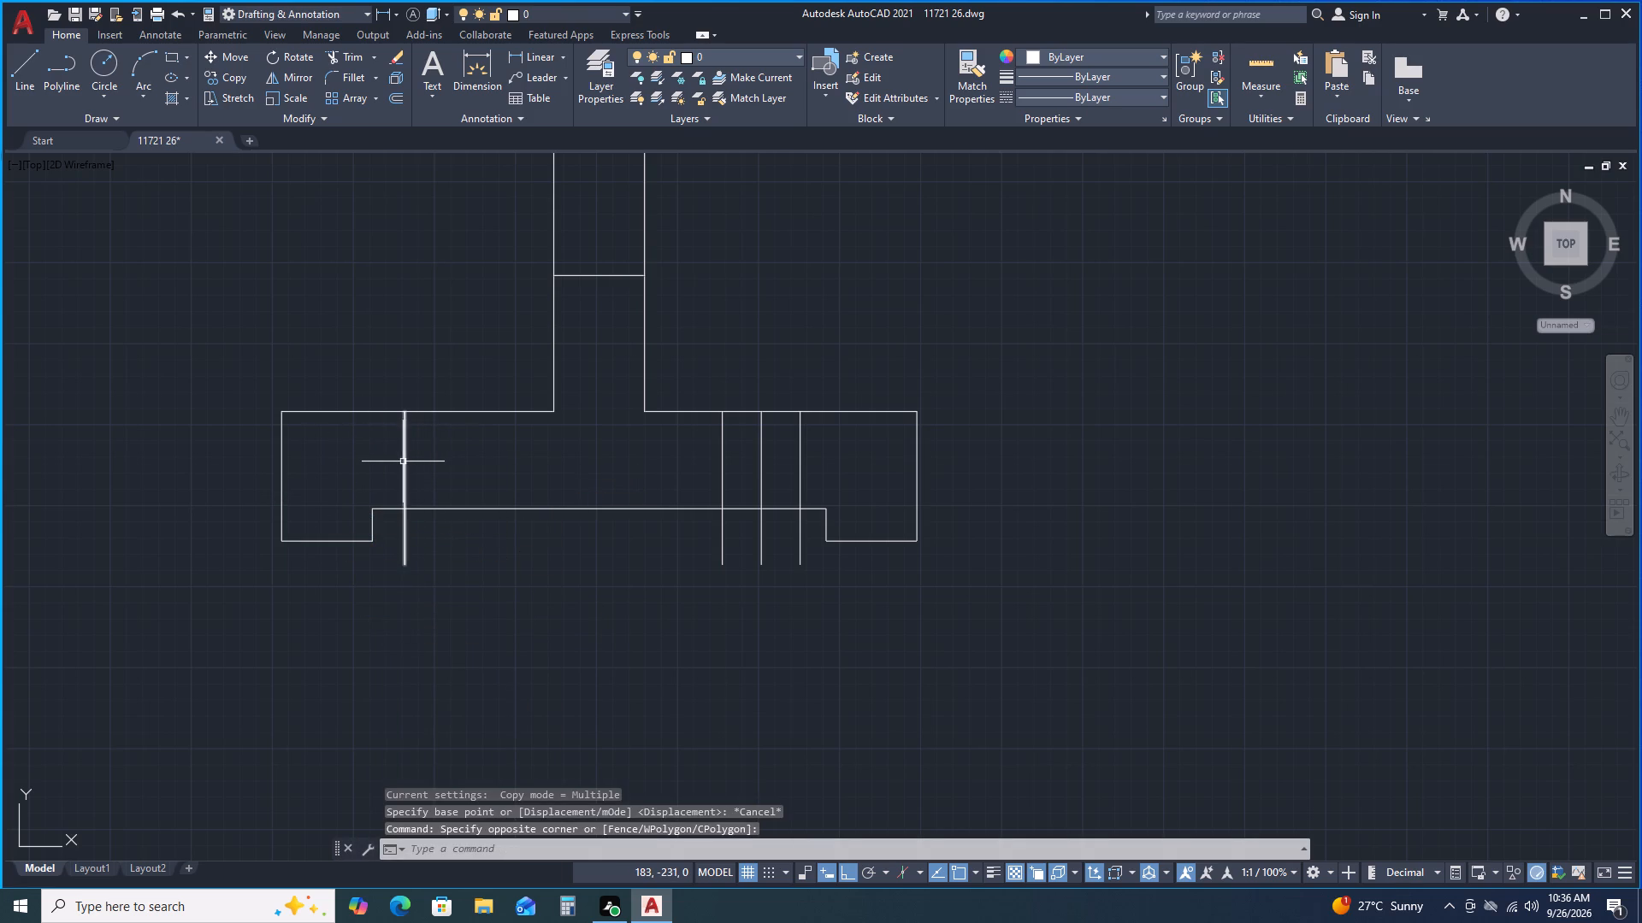
click(403, 461)
key(Delete)
Copy the base's left outer edge 24 to the right as the left hole's centre line.
click(319, 467)
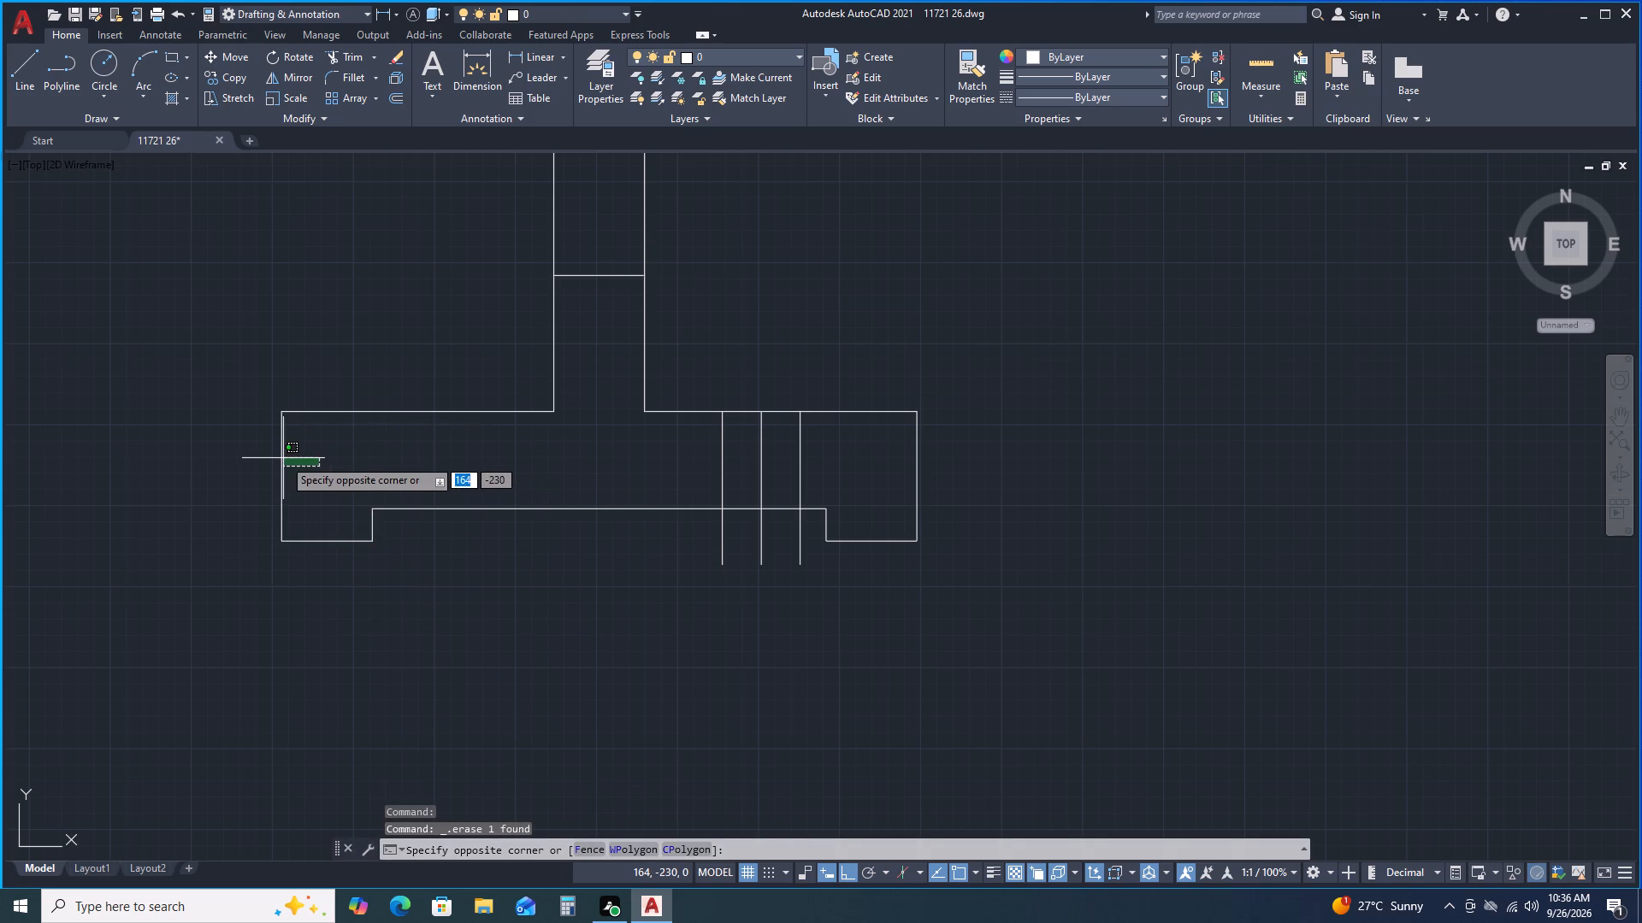
click(283, 458)
click(282, 458)
right_click(282, 458)
right_click(282, 458)
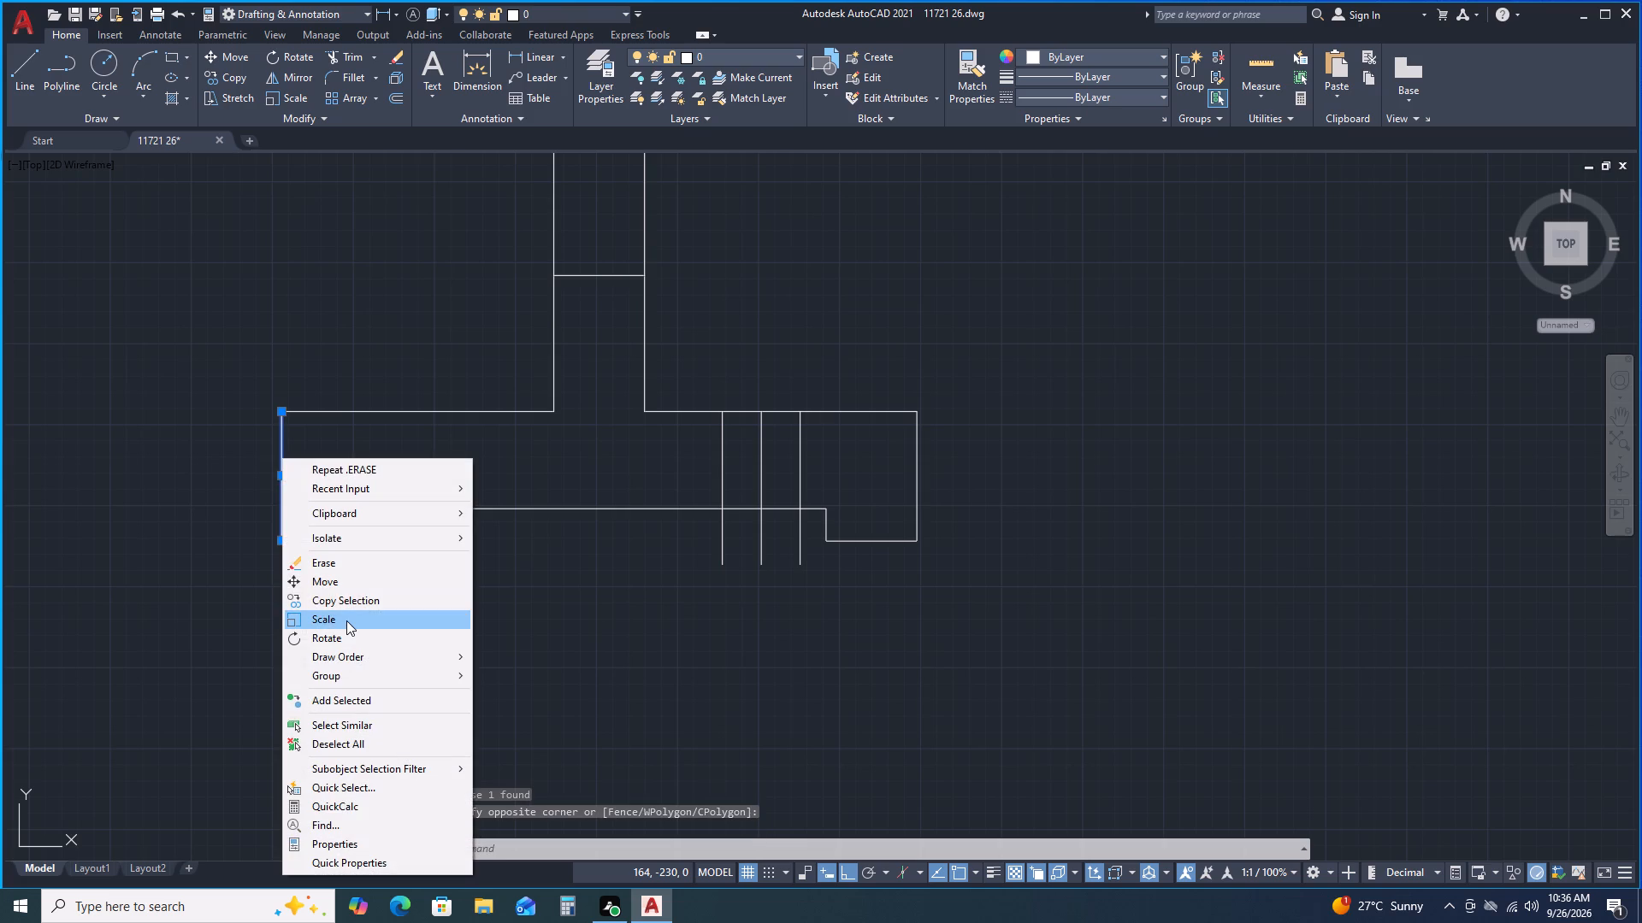
click(348, 604)
click(281, 538)
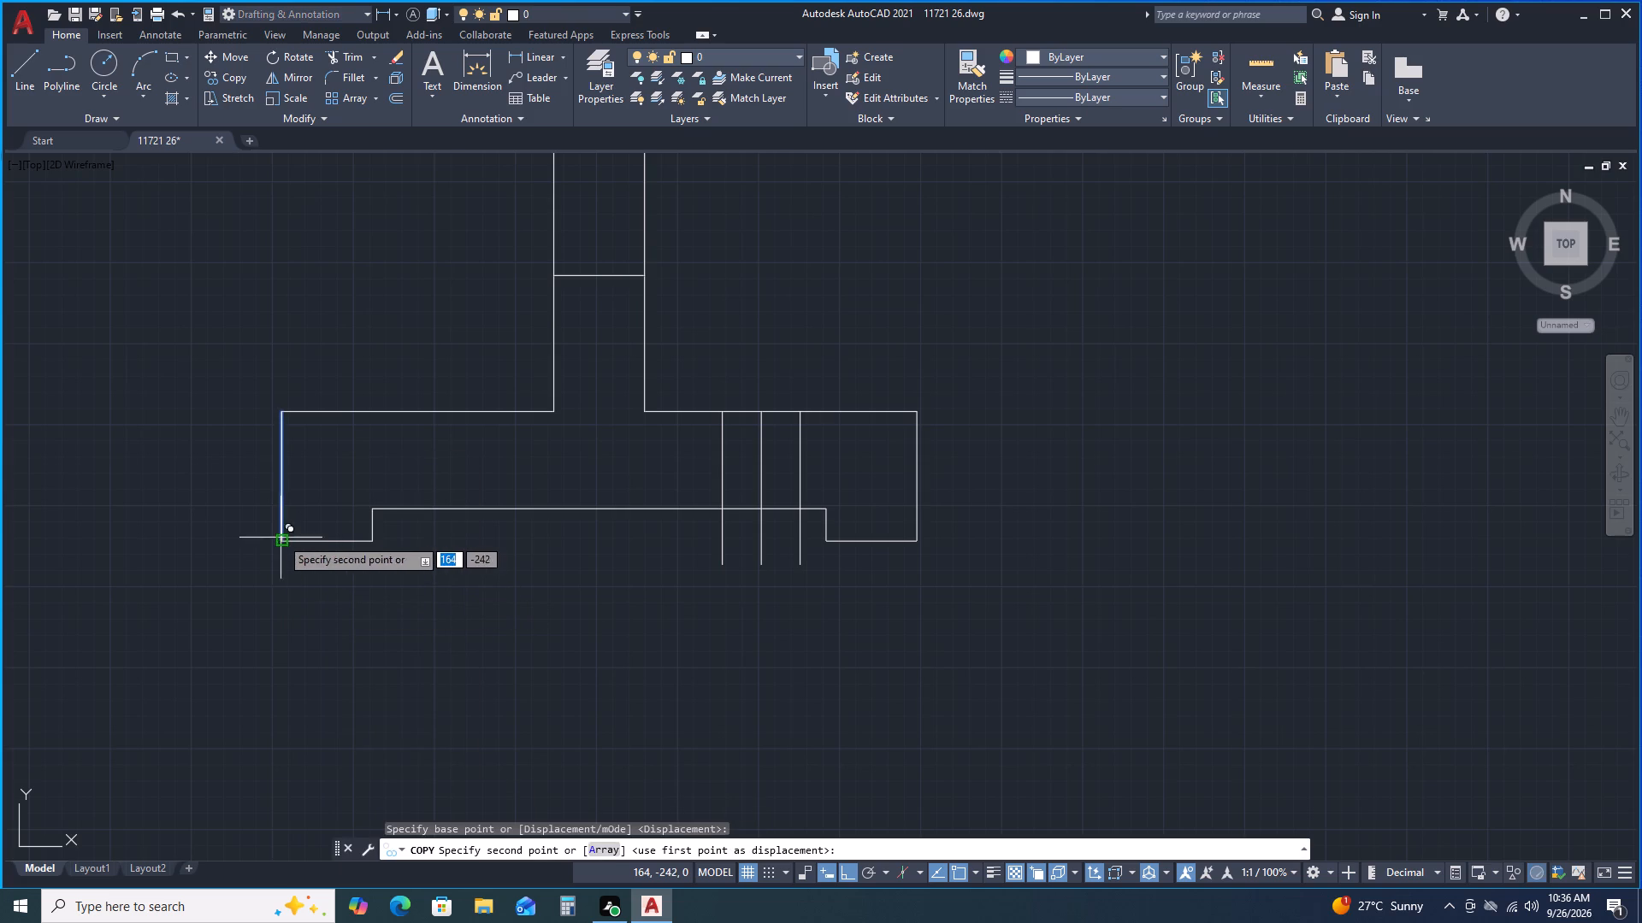
text(24)
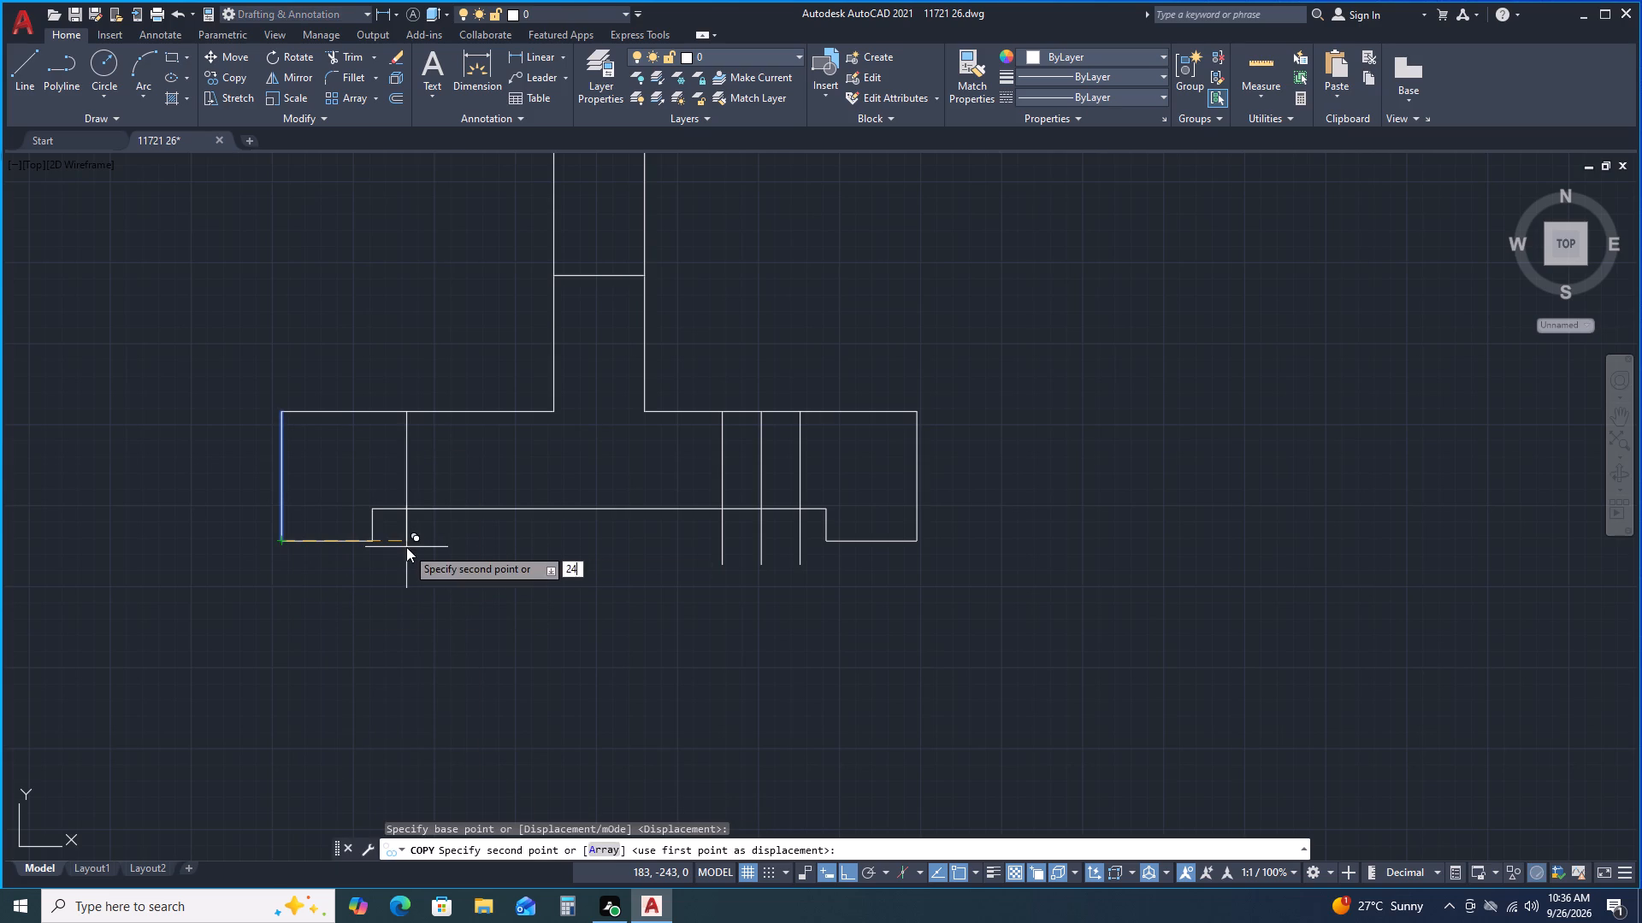
key(Return)
key(space)
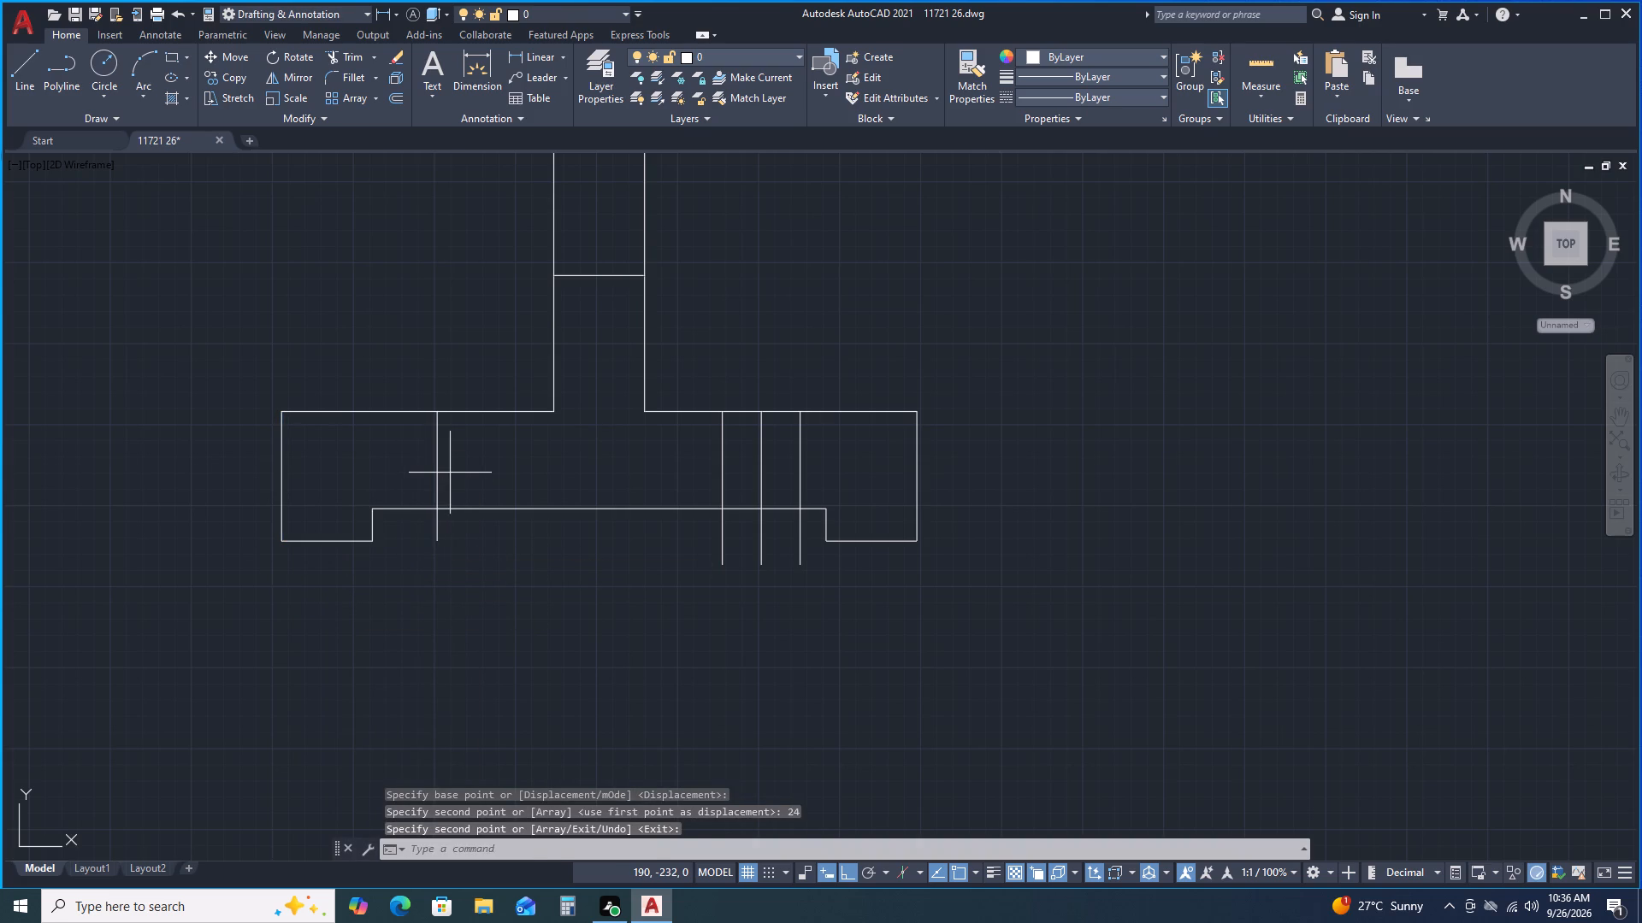
Copy the left hole's centre line 6 to the left and 6 to the right for the hole's edges.
click(450, 473)
click(417, 470)
right_click(417, 470)
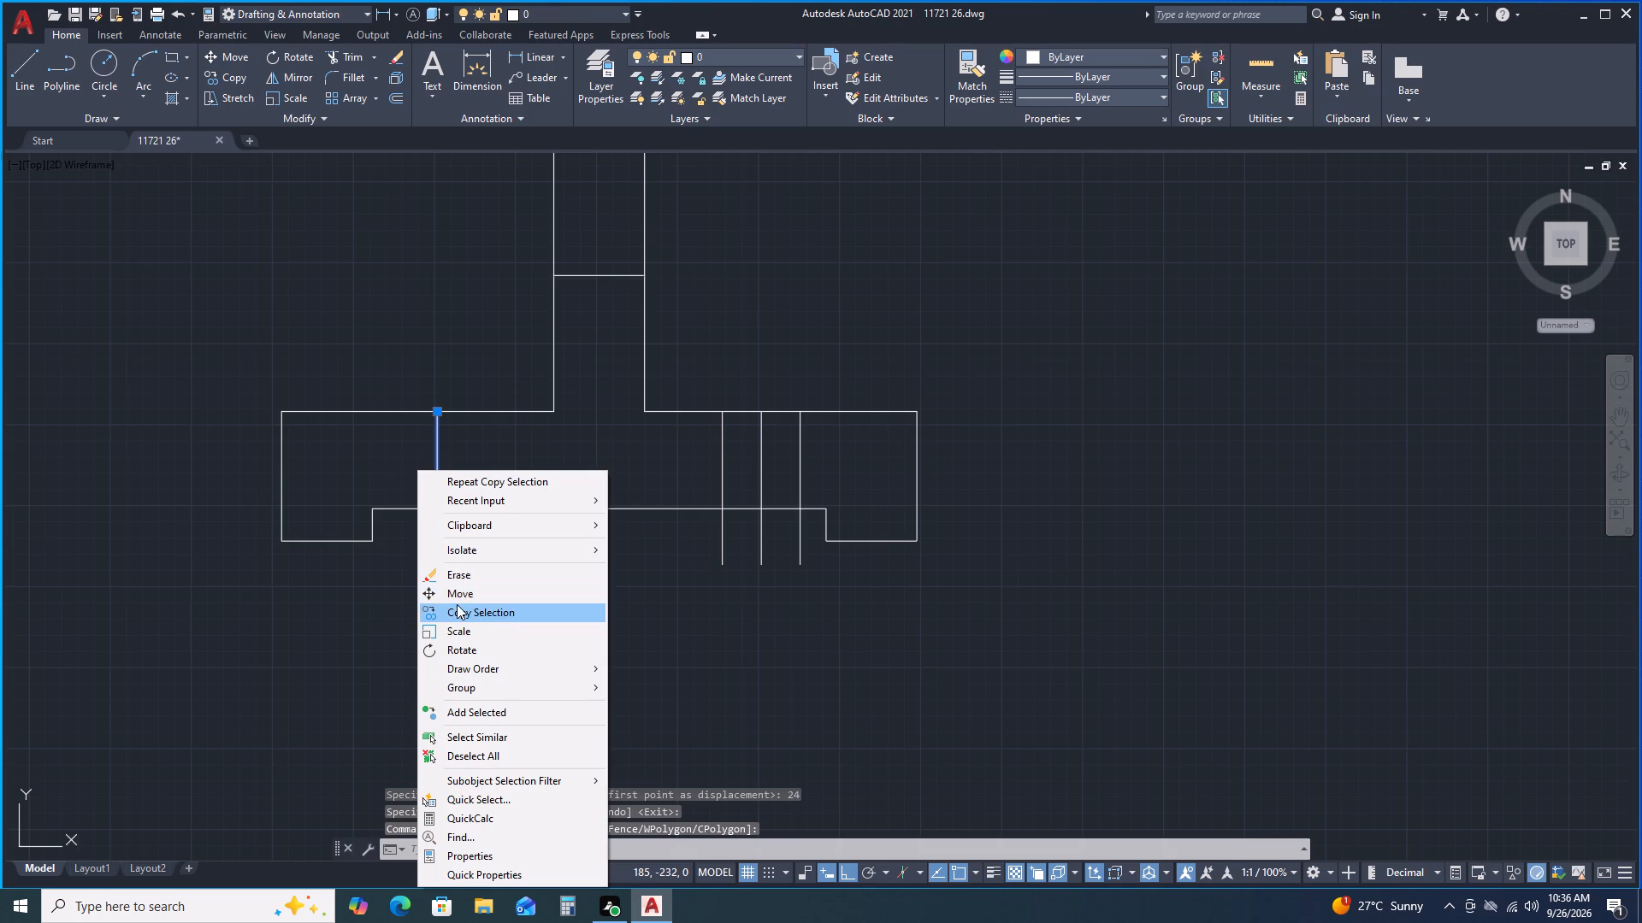
click(457, 608)
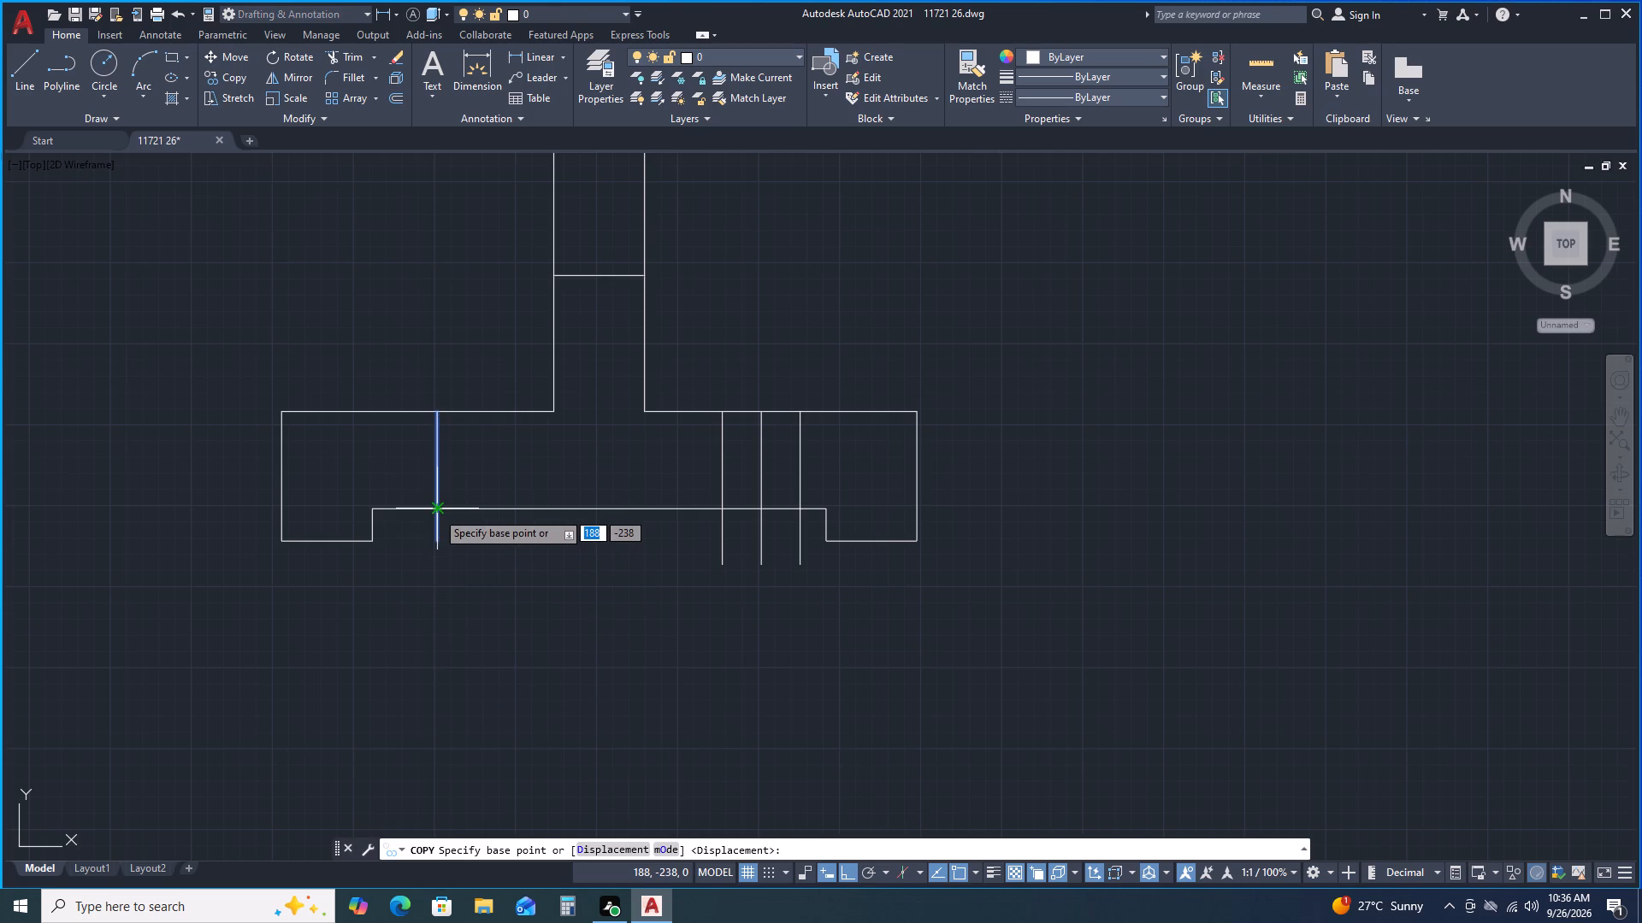
click(436, 511)
key(6)
key(Return)
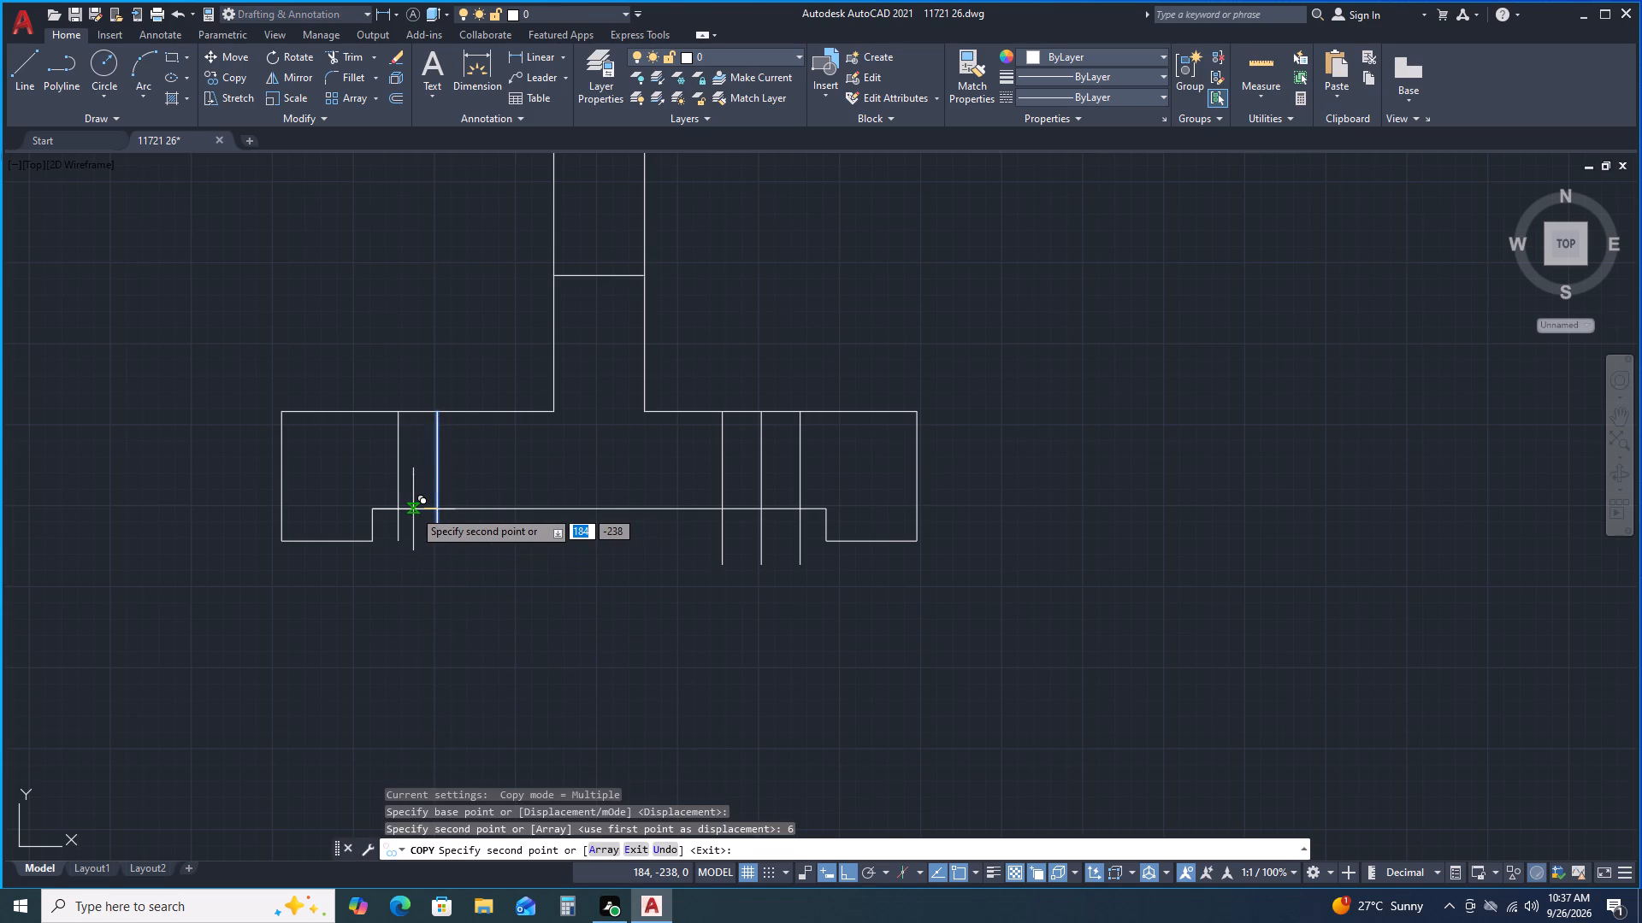
key(6)
key(Return)
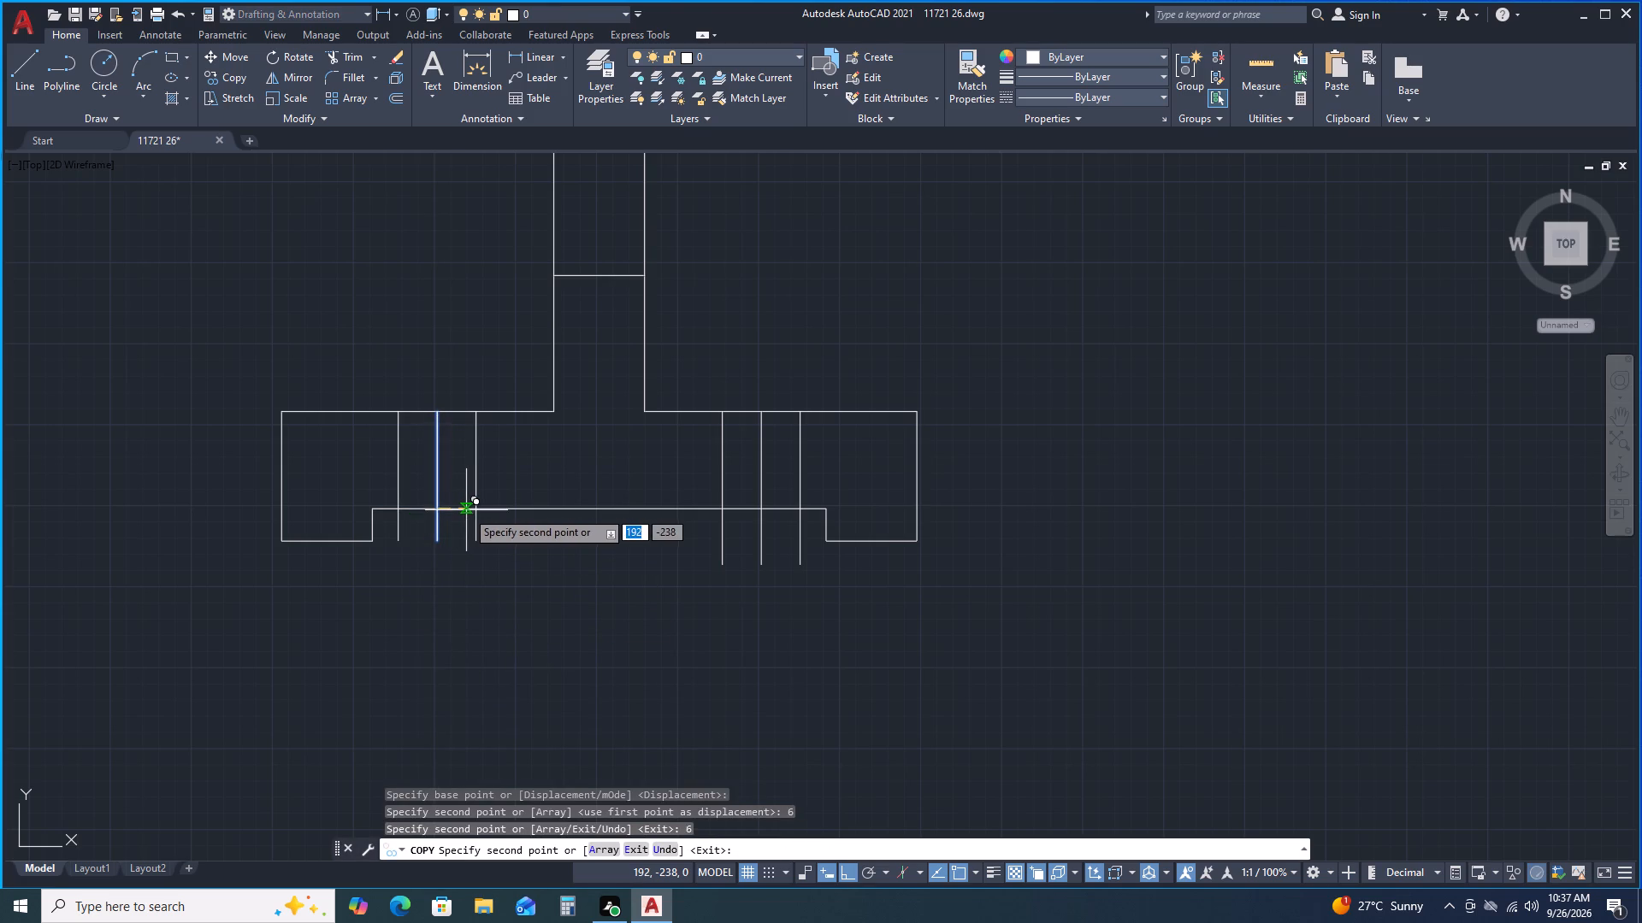
key(space)
Trim the ends of all six hole lines that project below the base's recessed bottom edge.
click(351, 59)
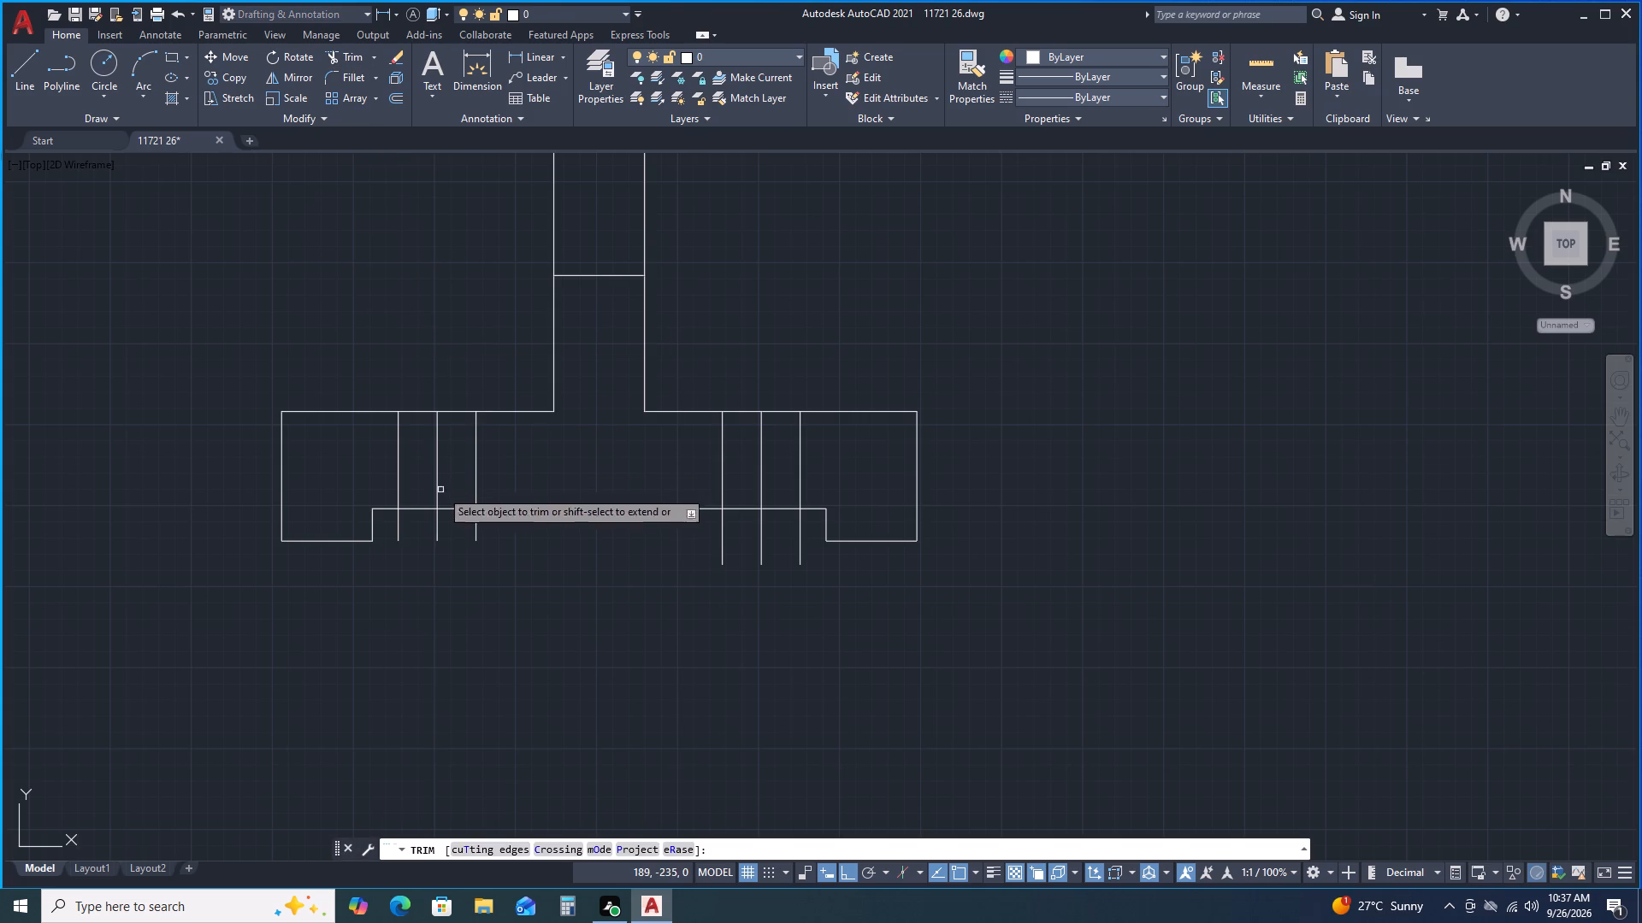
click(396, 526)
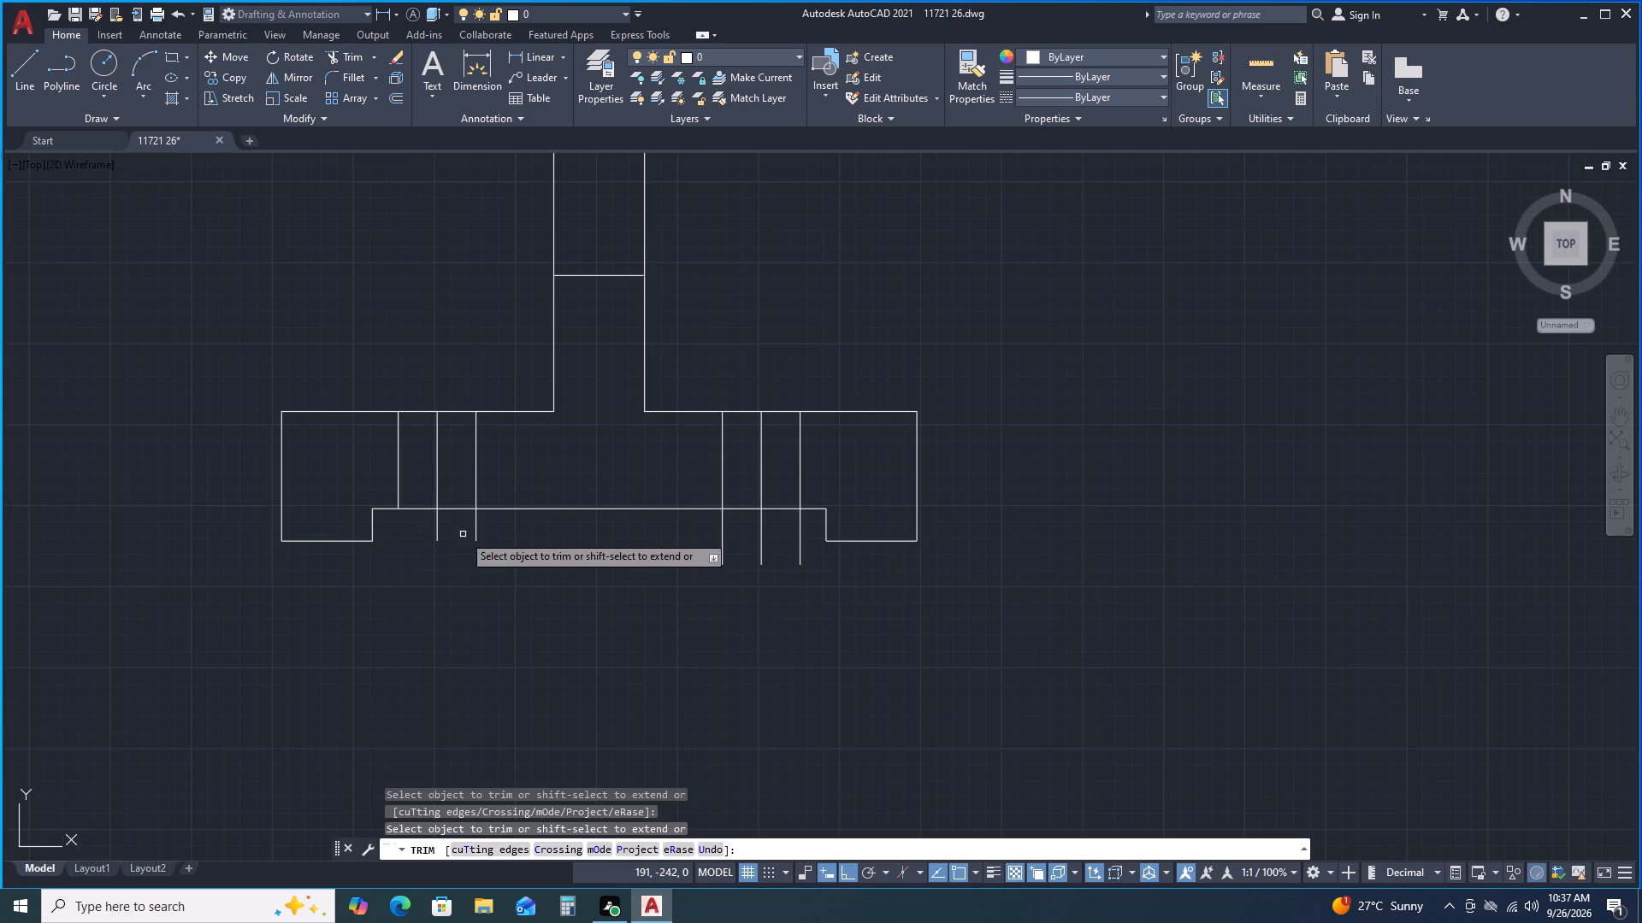
click(474, 534)
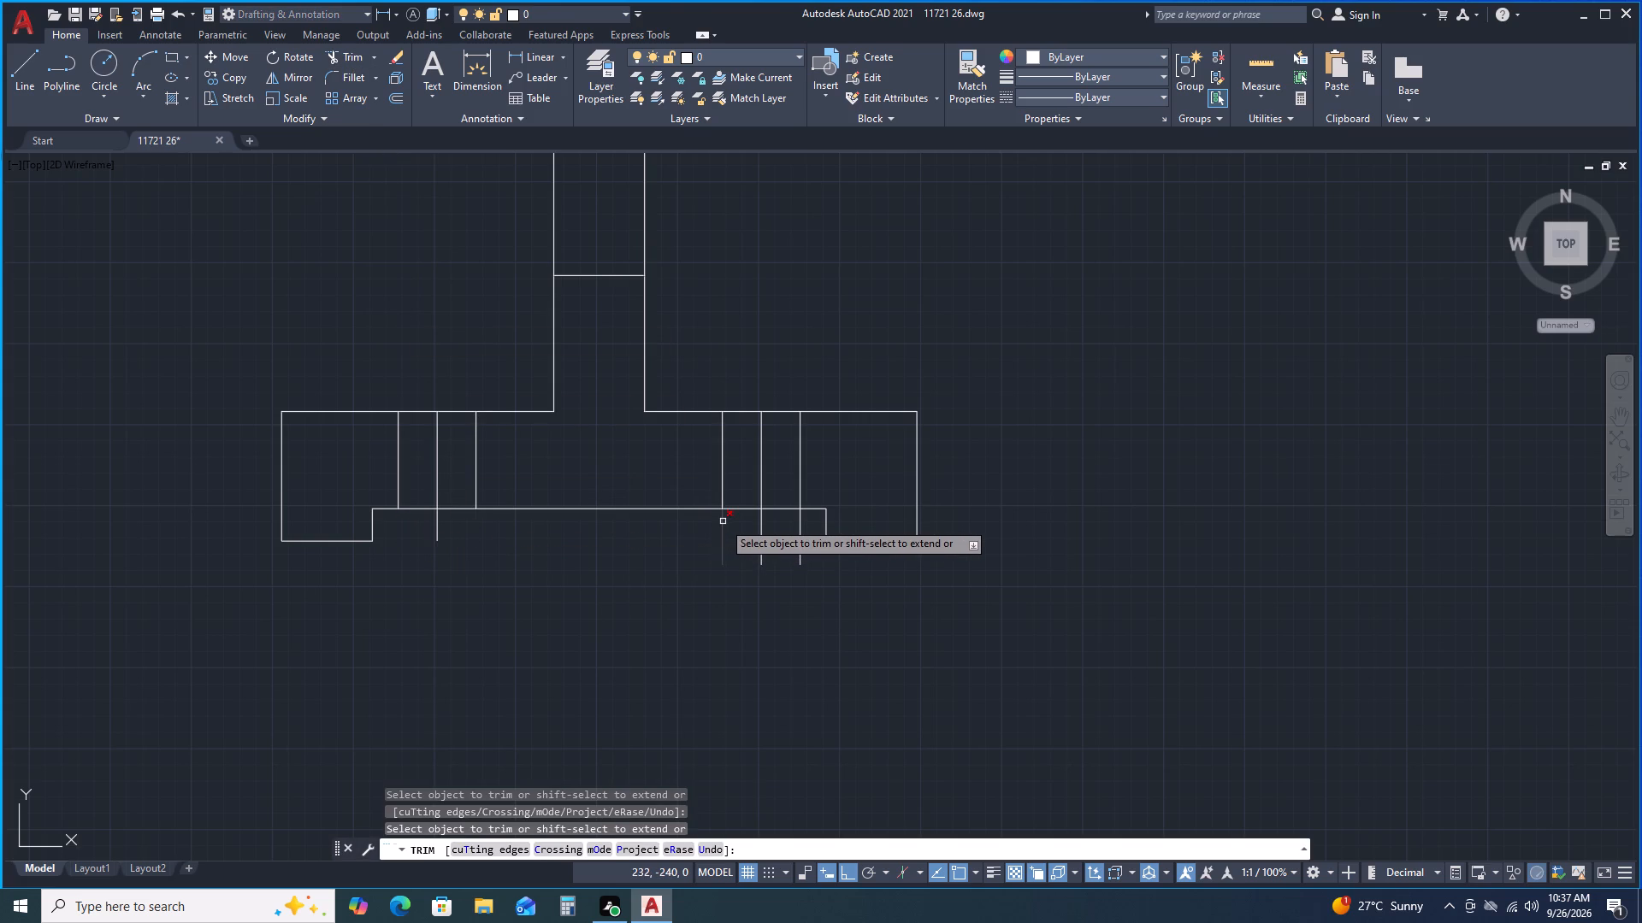
click(723, 521)
click(800, 529)
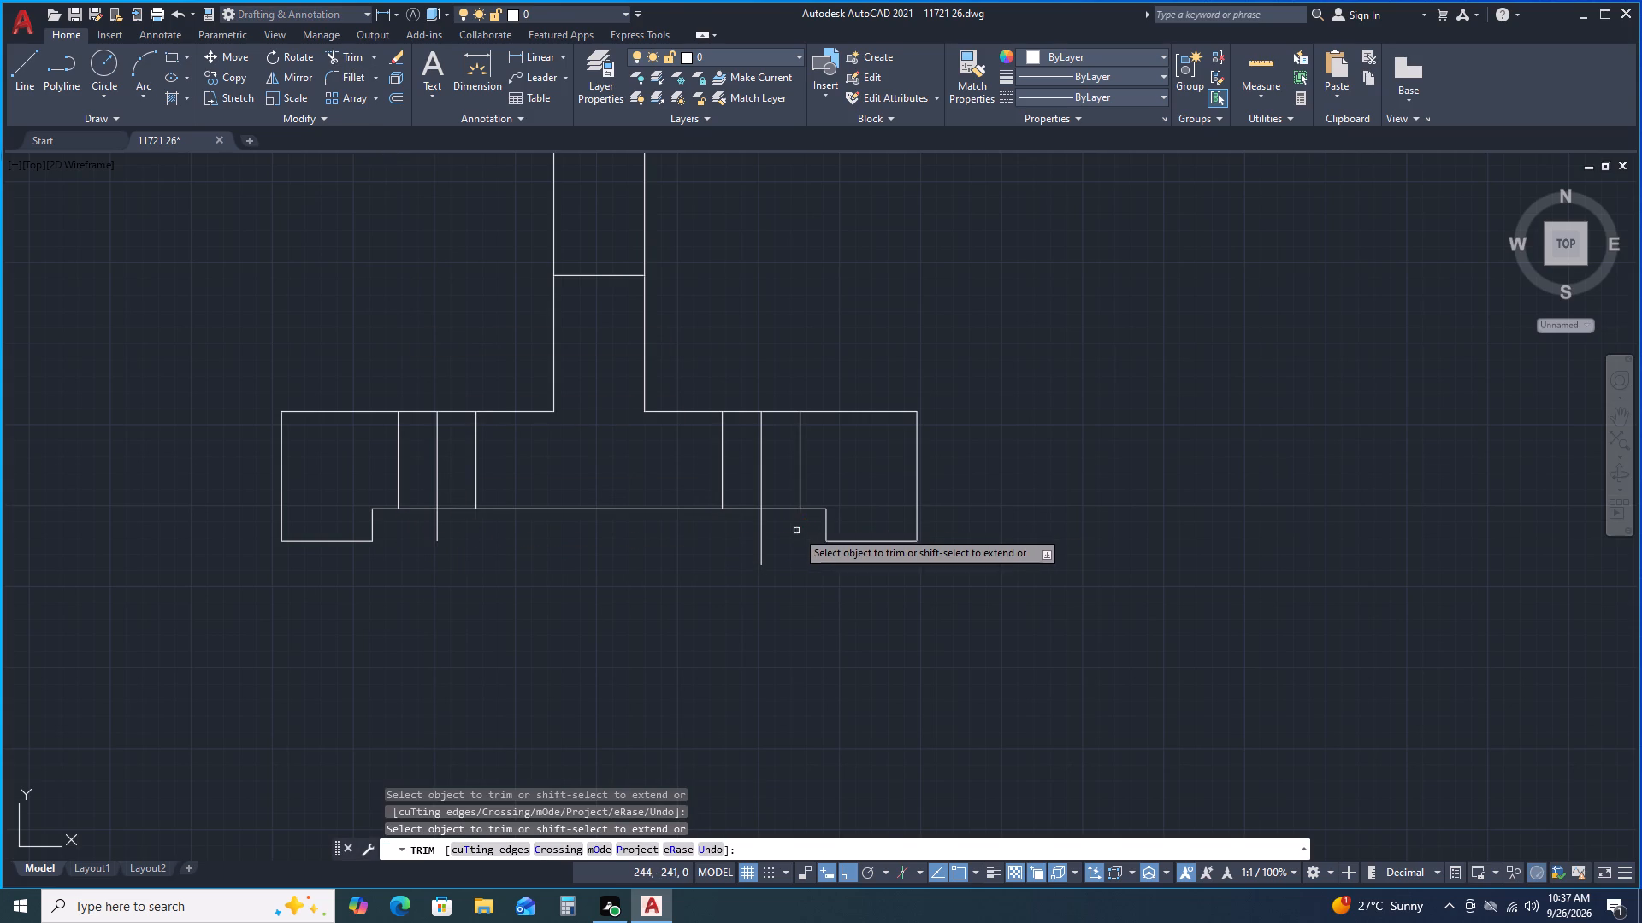
click(759, 530)
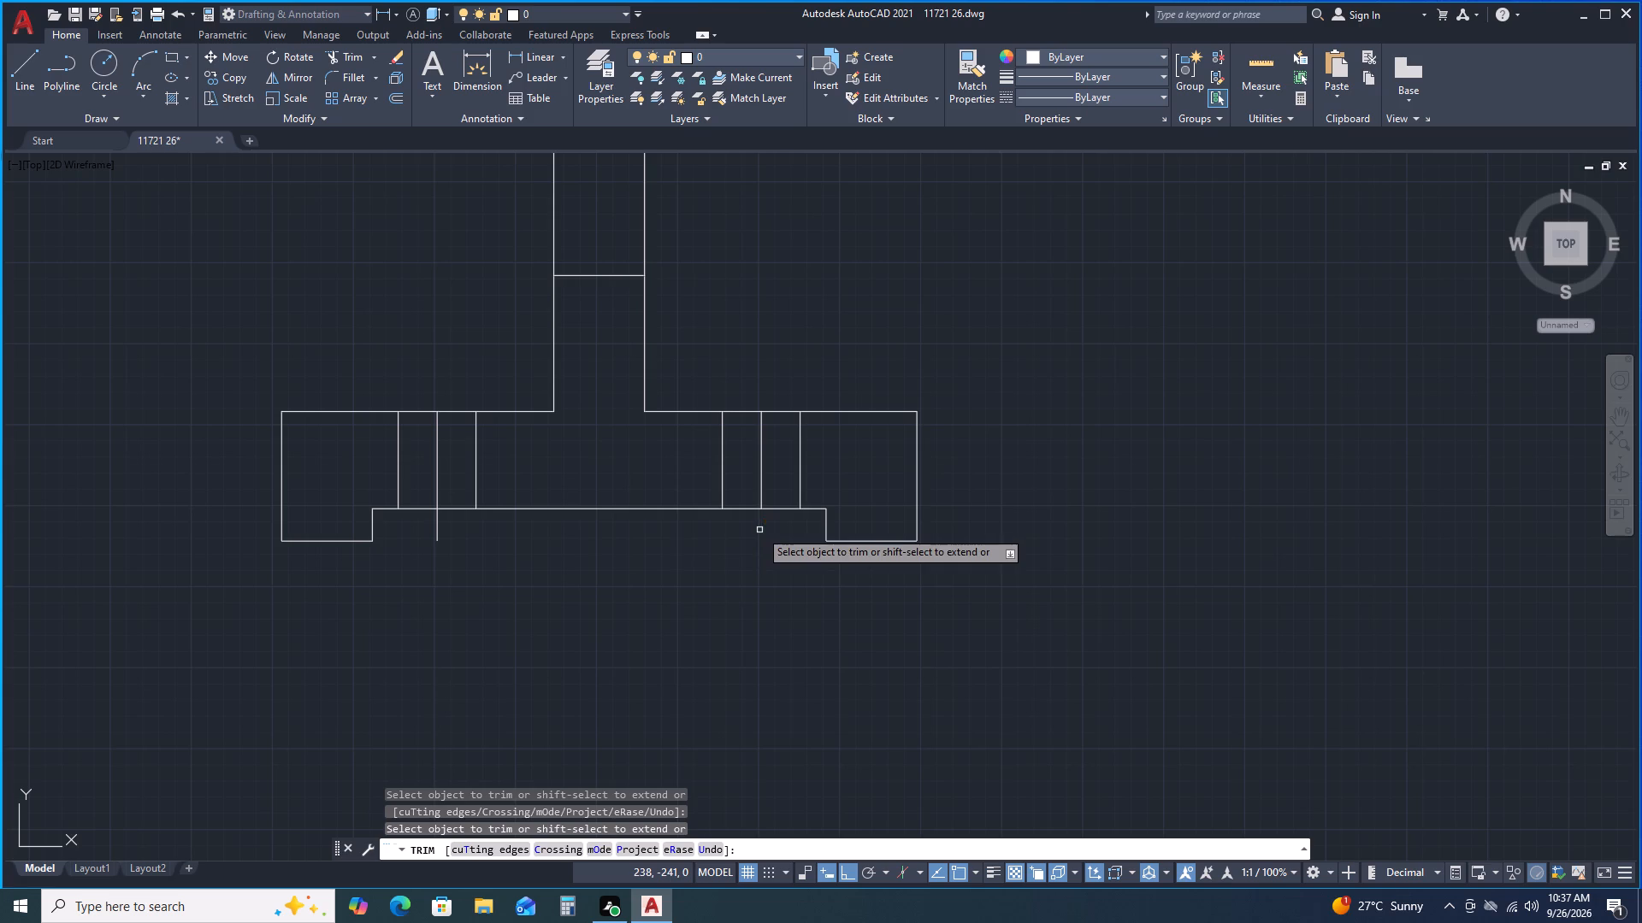
click(436, 533)
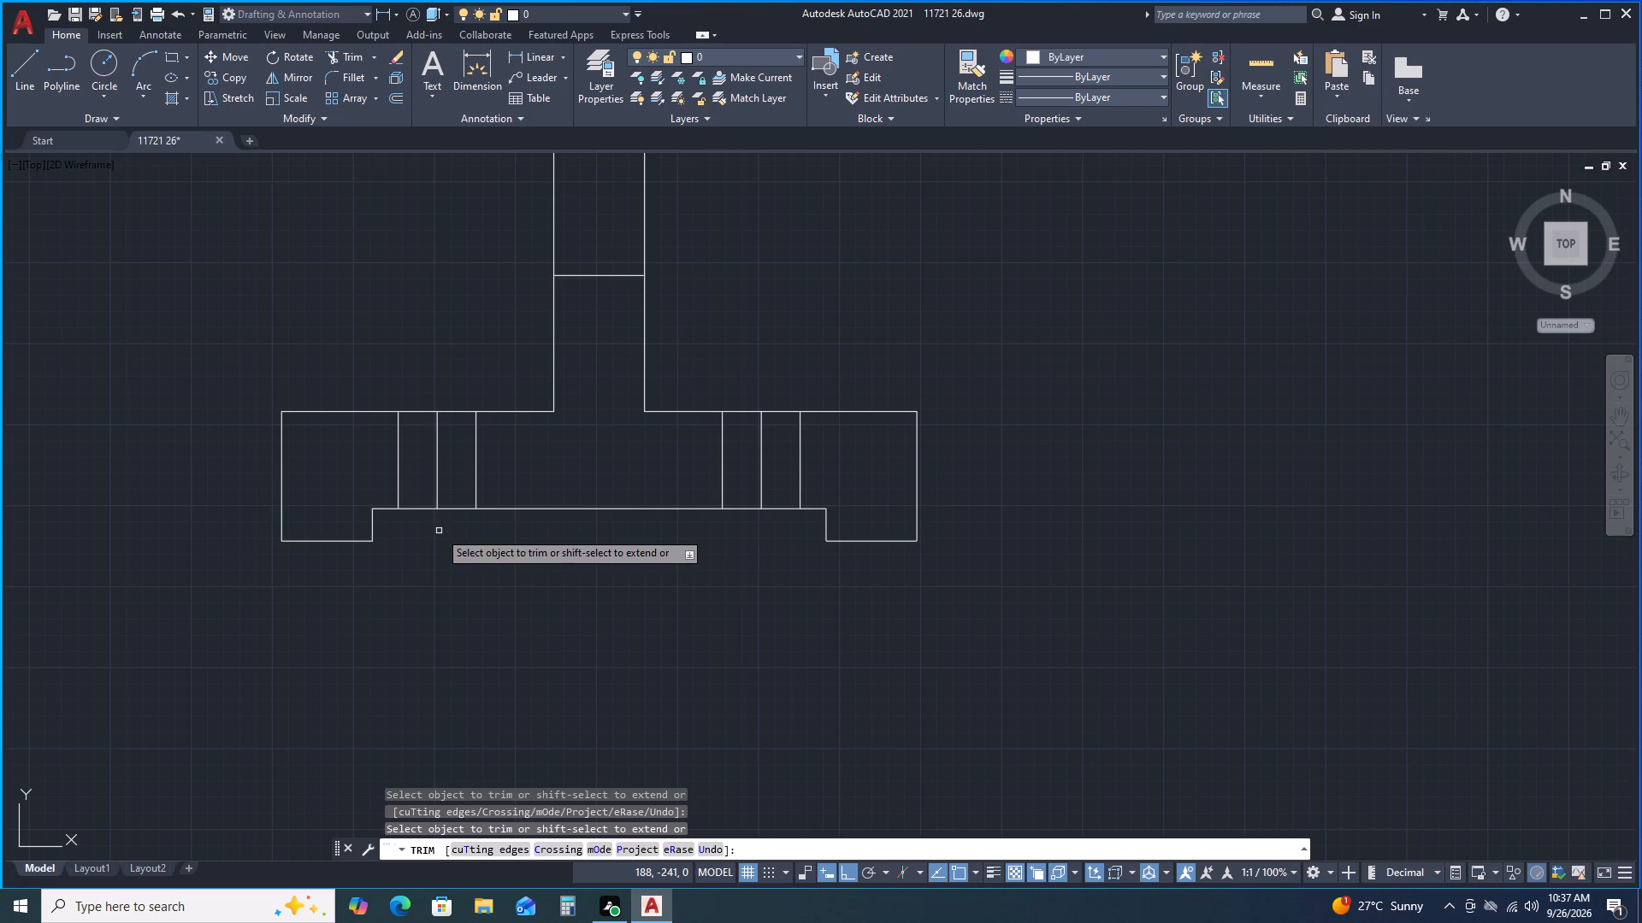
key(space)
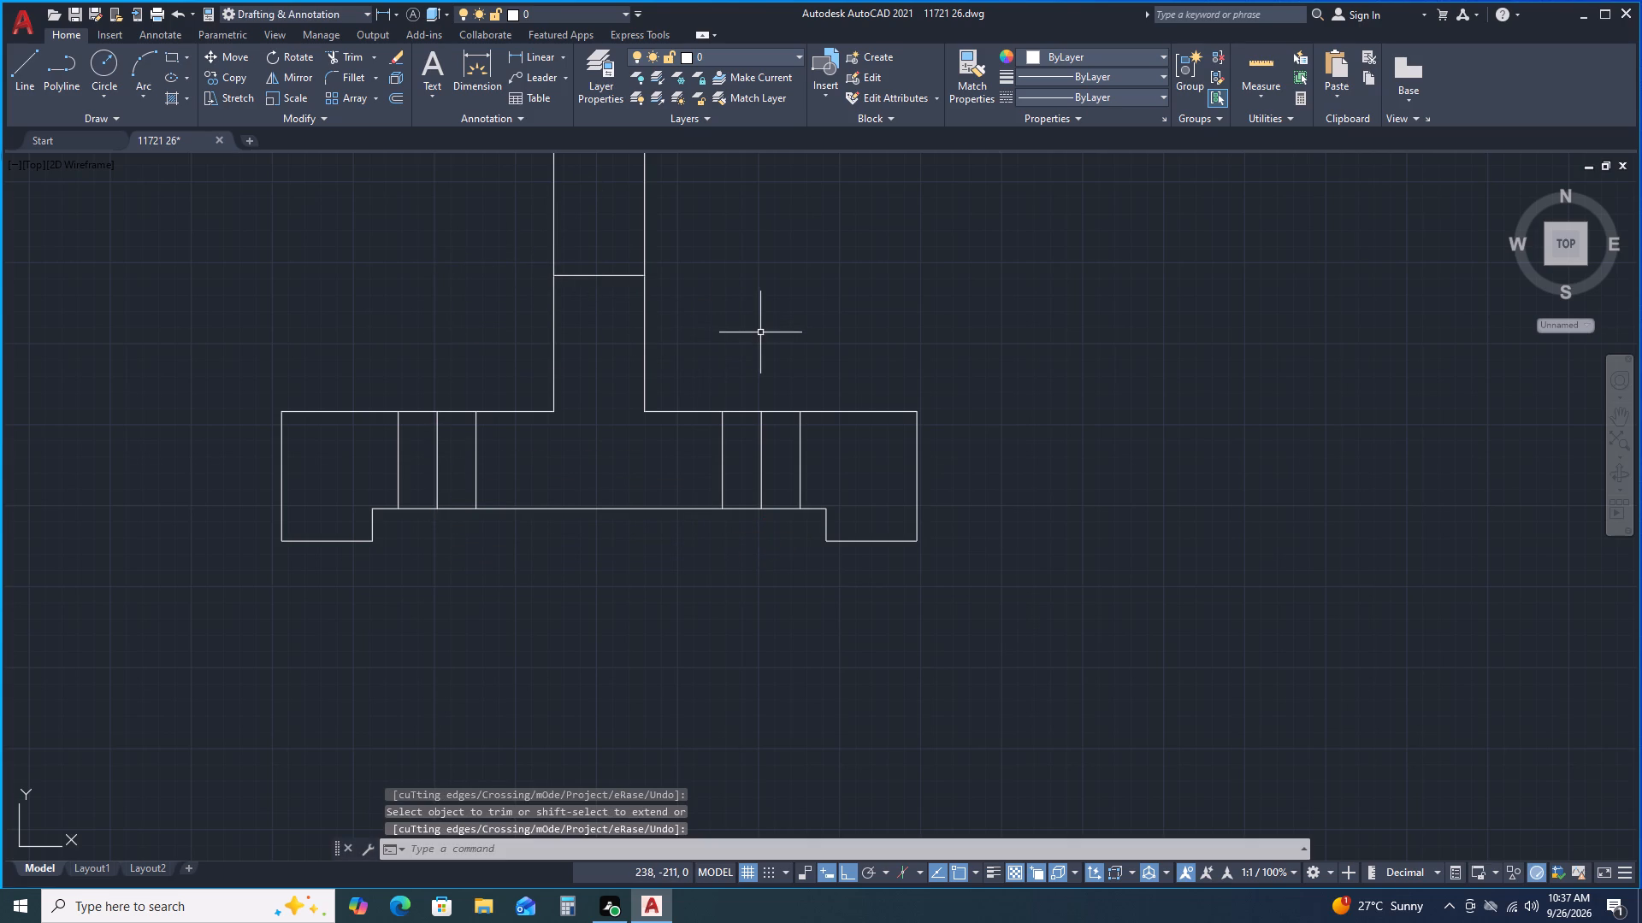
Draw a horizontal centre line over the upright's middle line, extending past both sides of the upright.
middle_drag(814, 283, 700, 420)
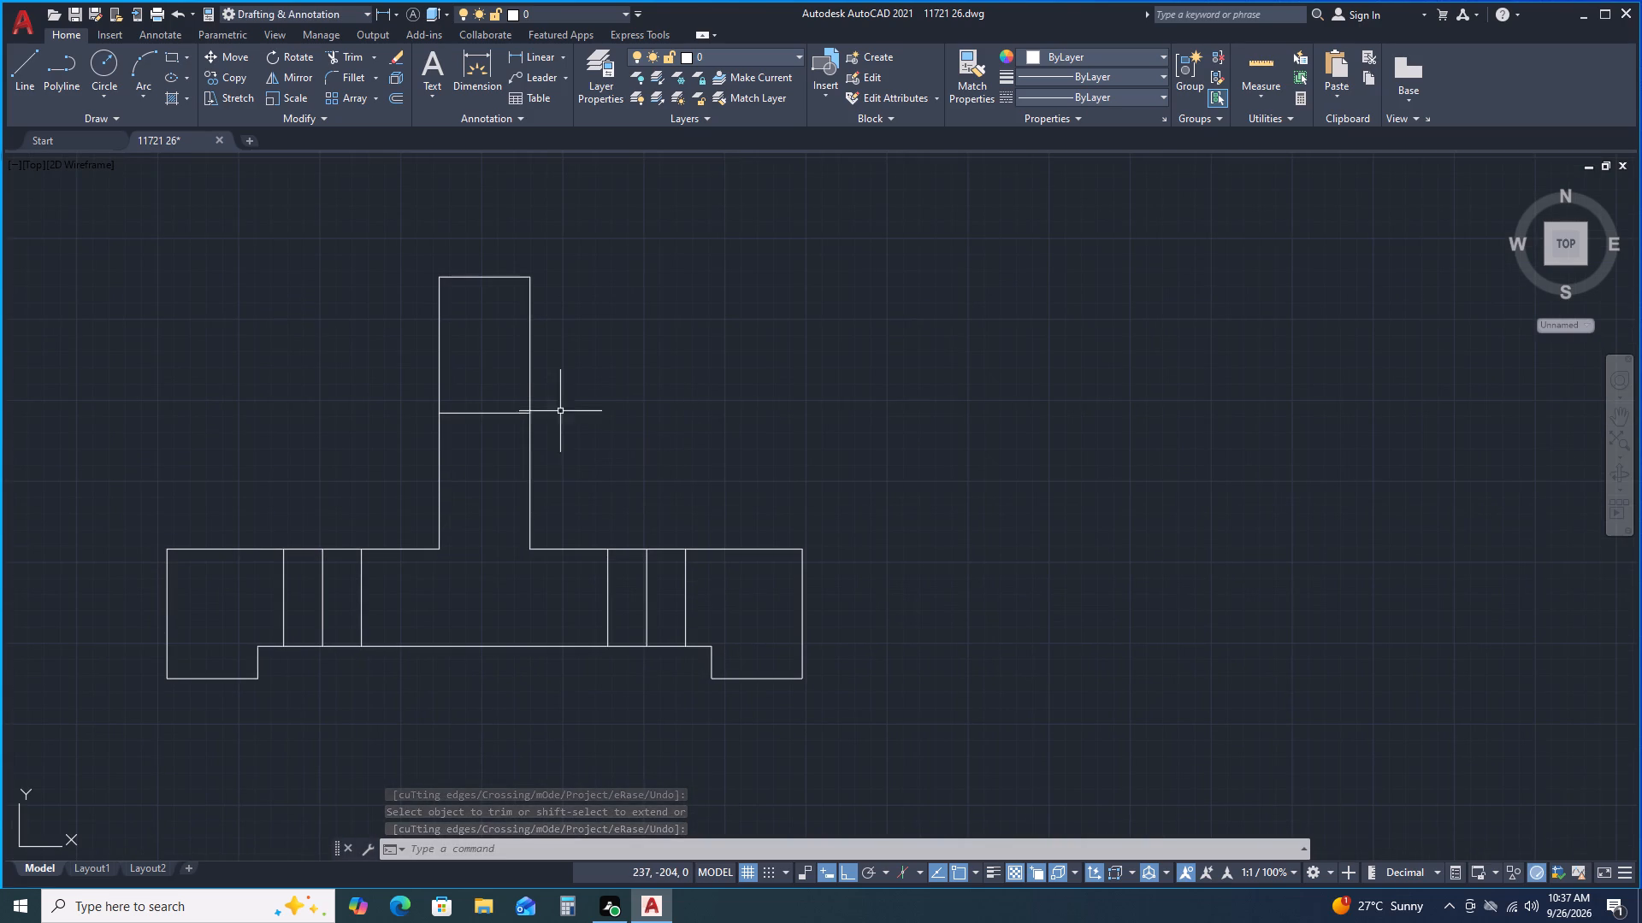
click(25, 73)
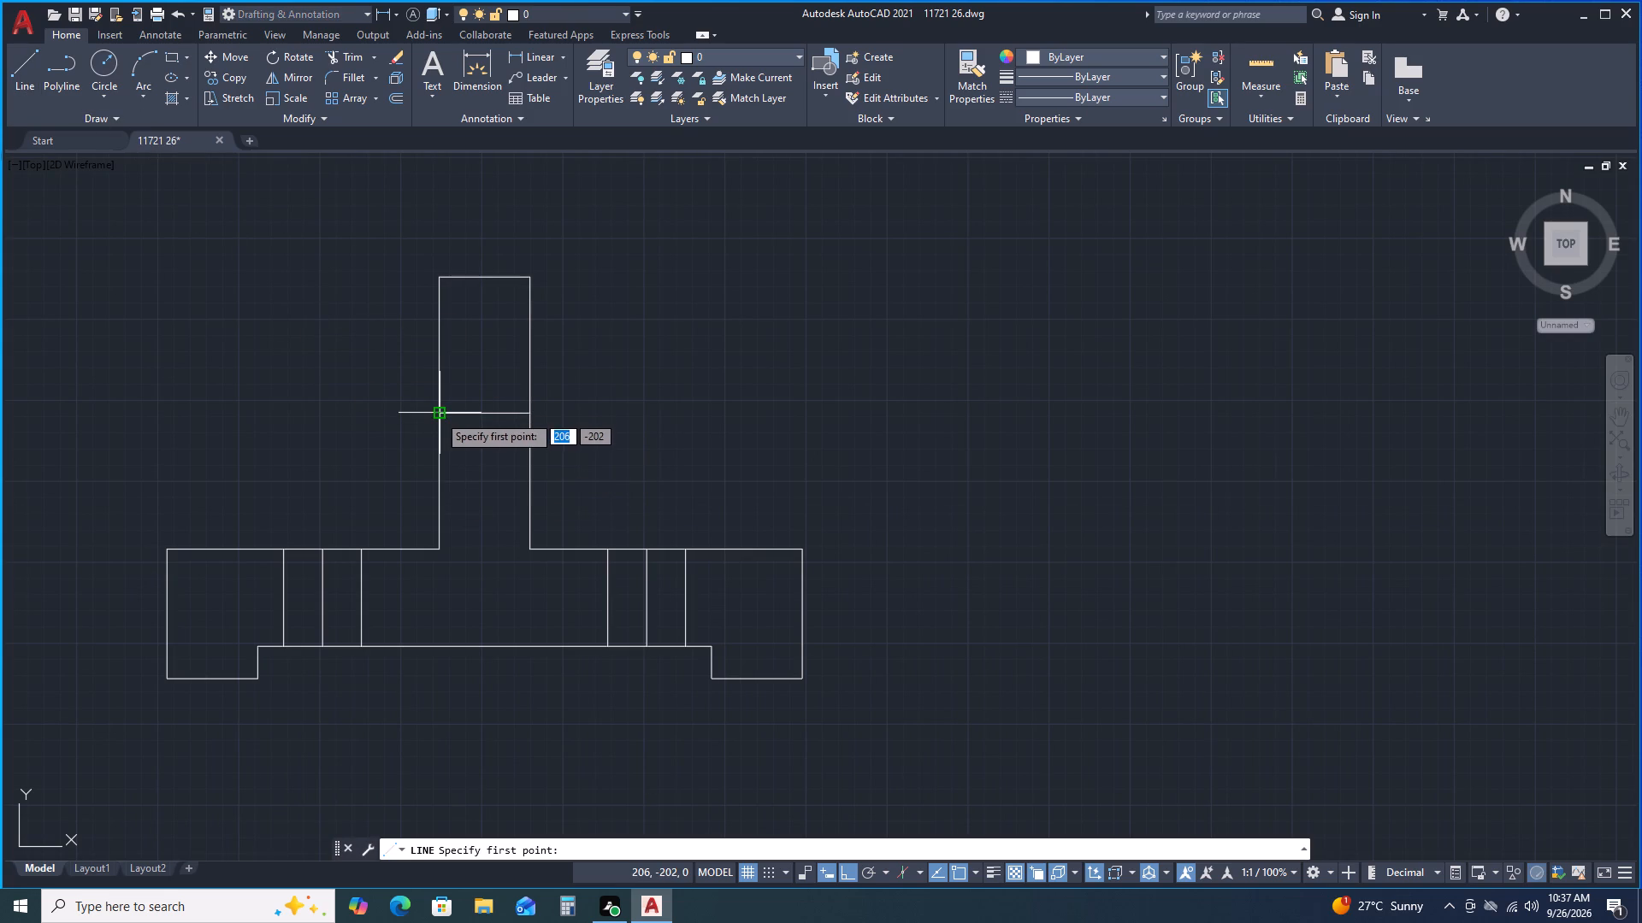
click(373, 413)
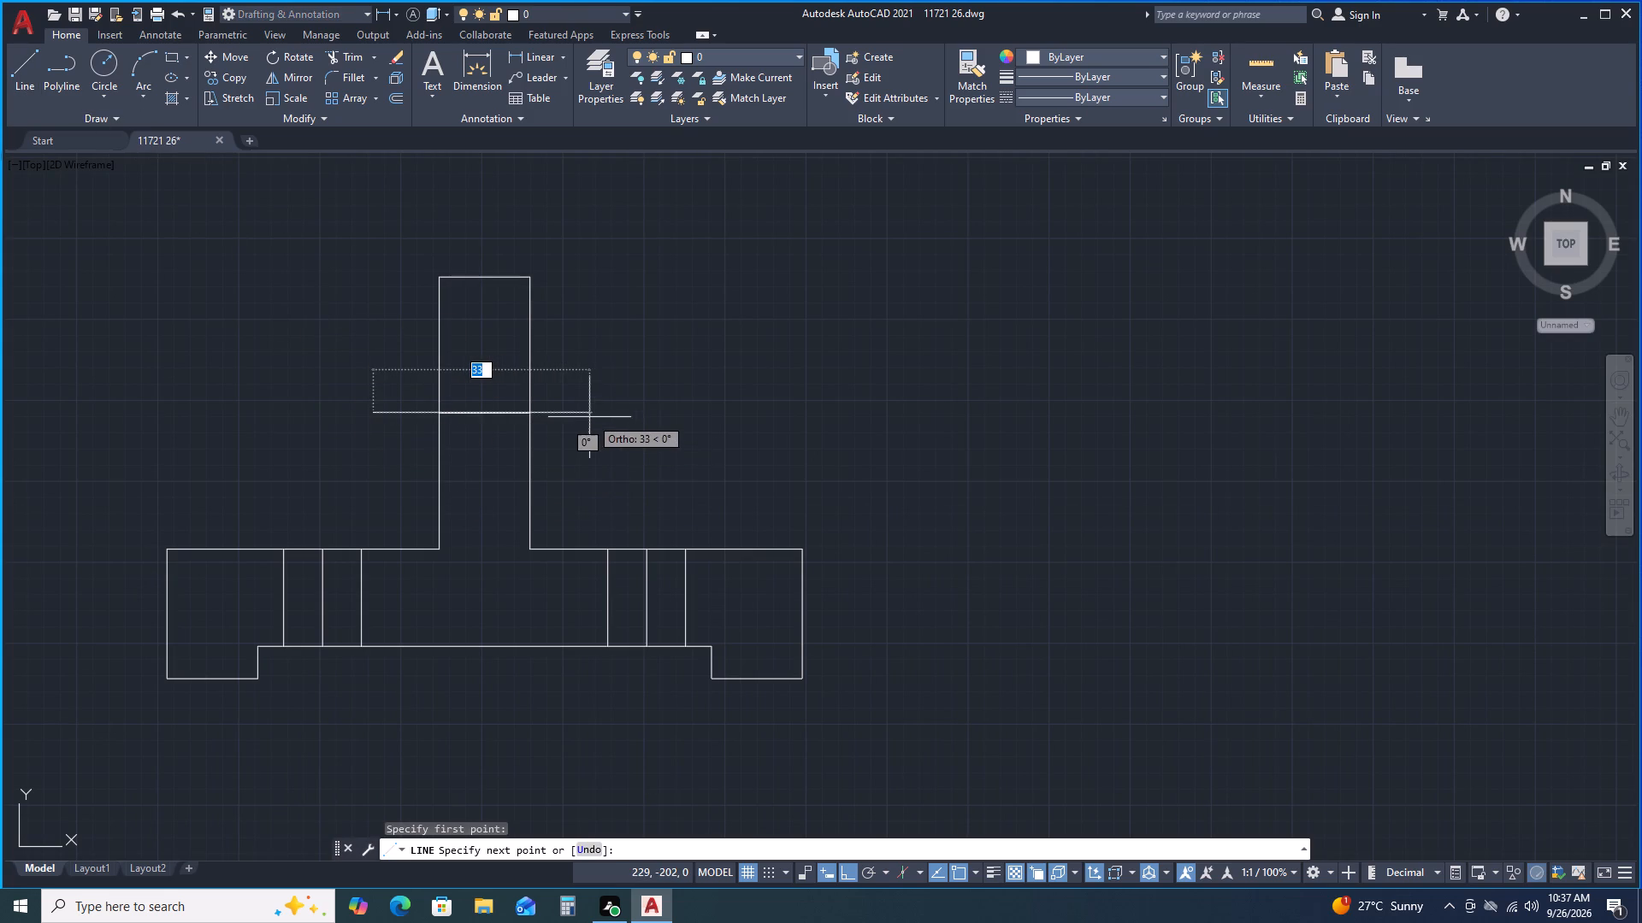
click(582, 416)
key(space)
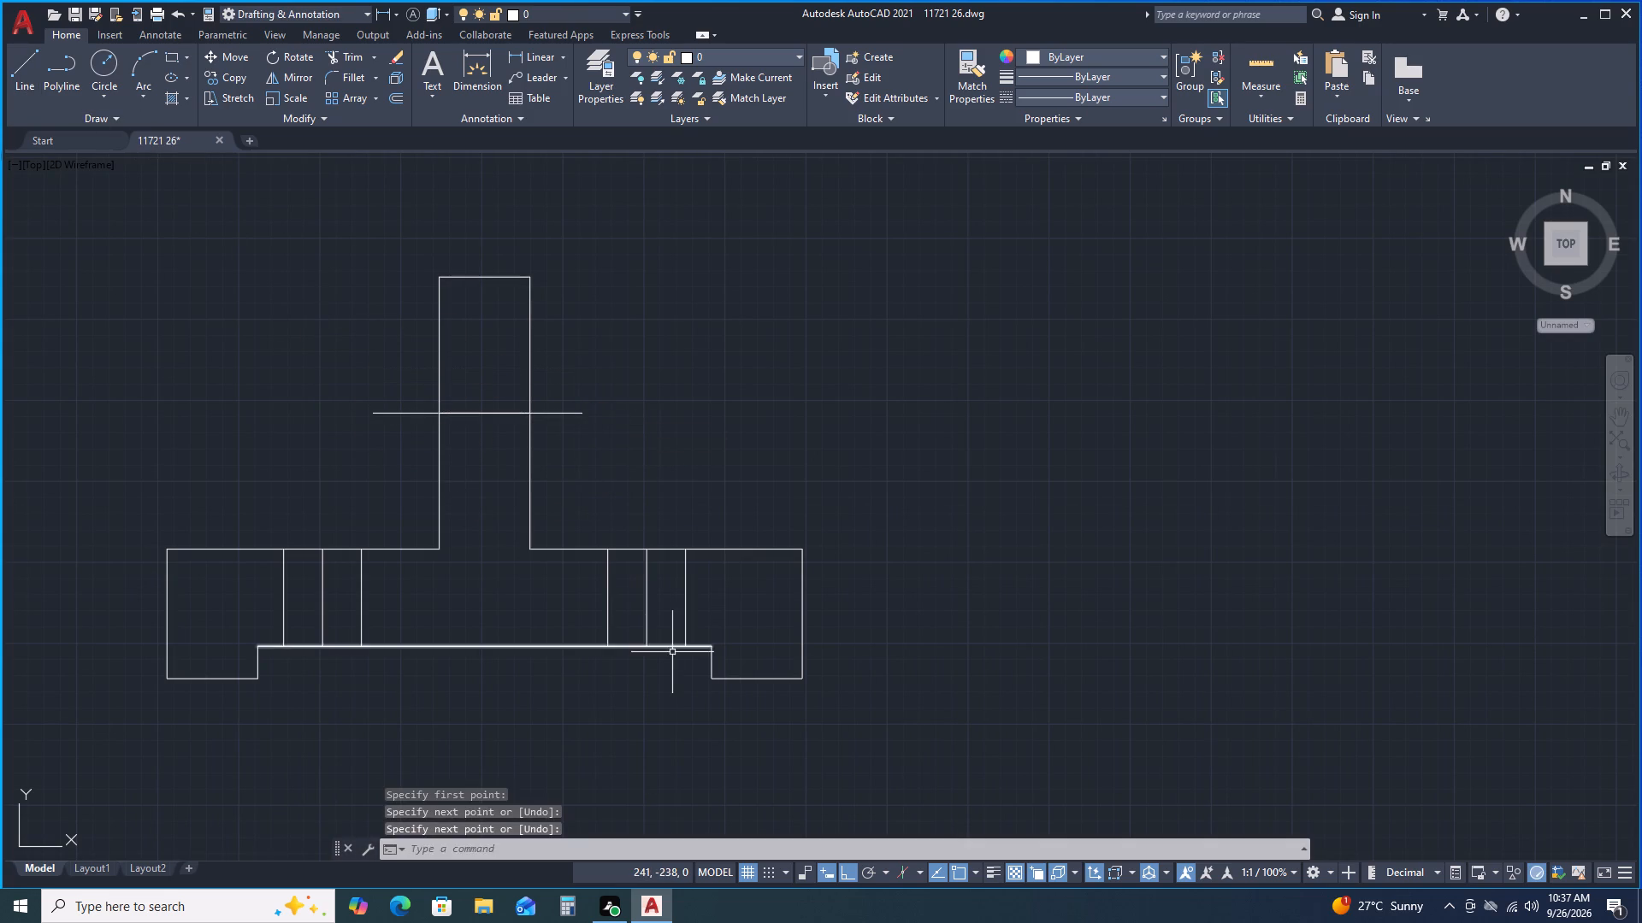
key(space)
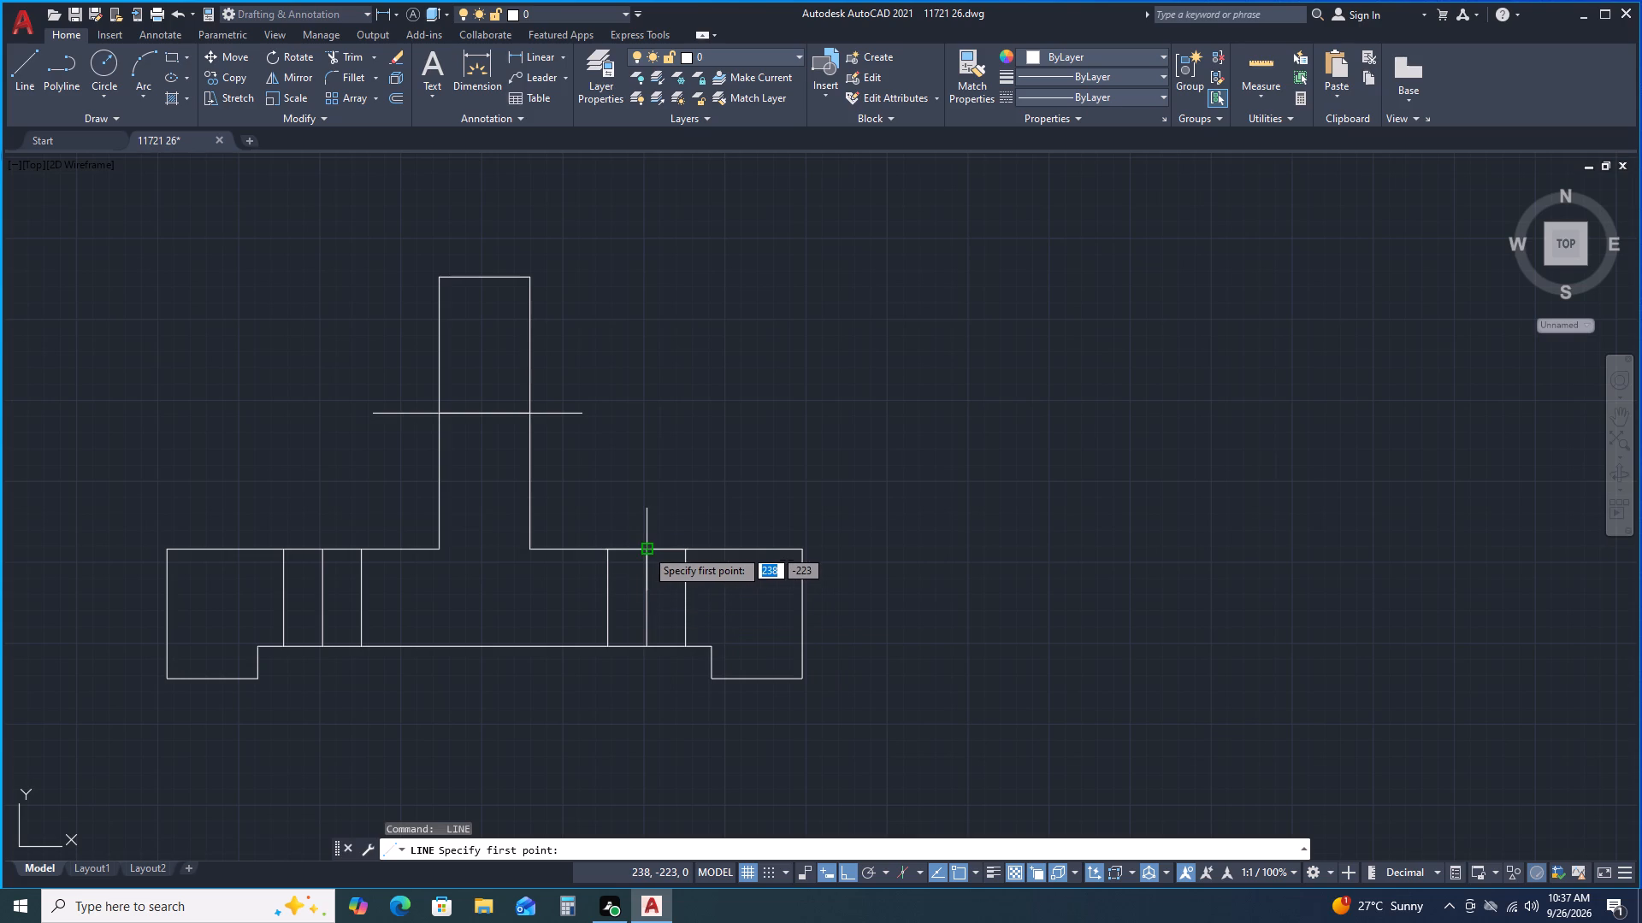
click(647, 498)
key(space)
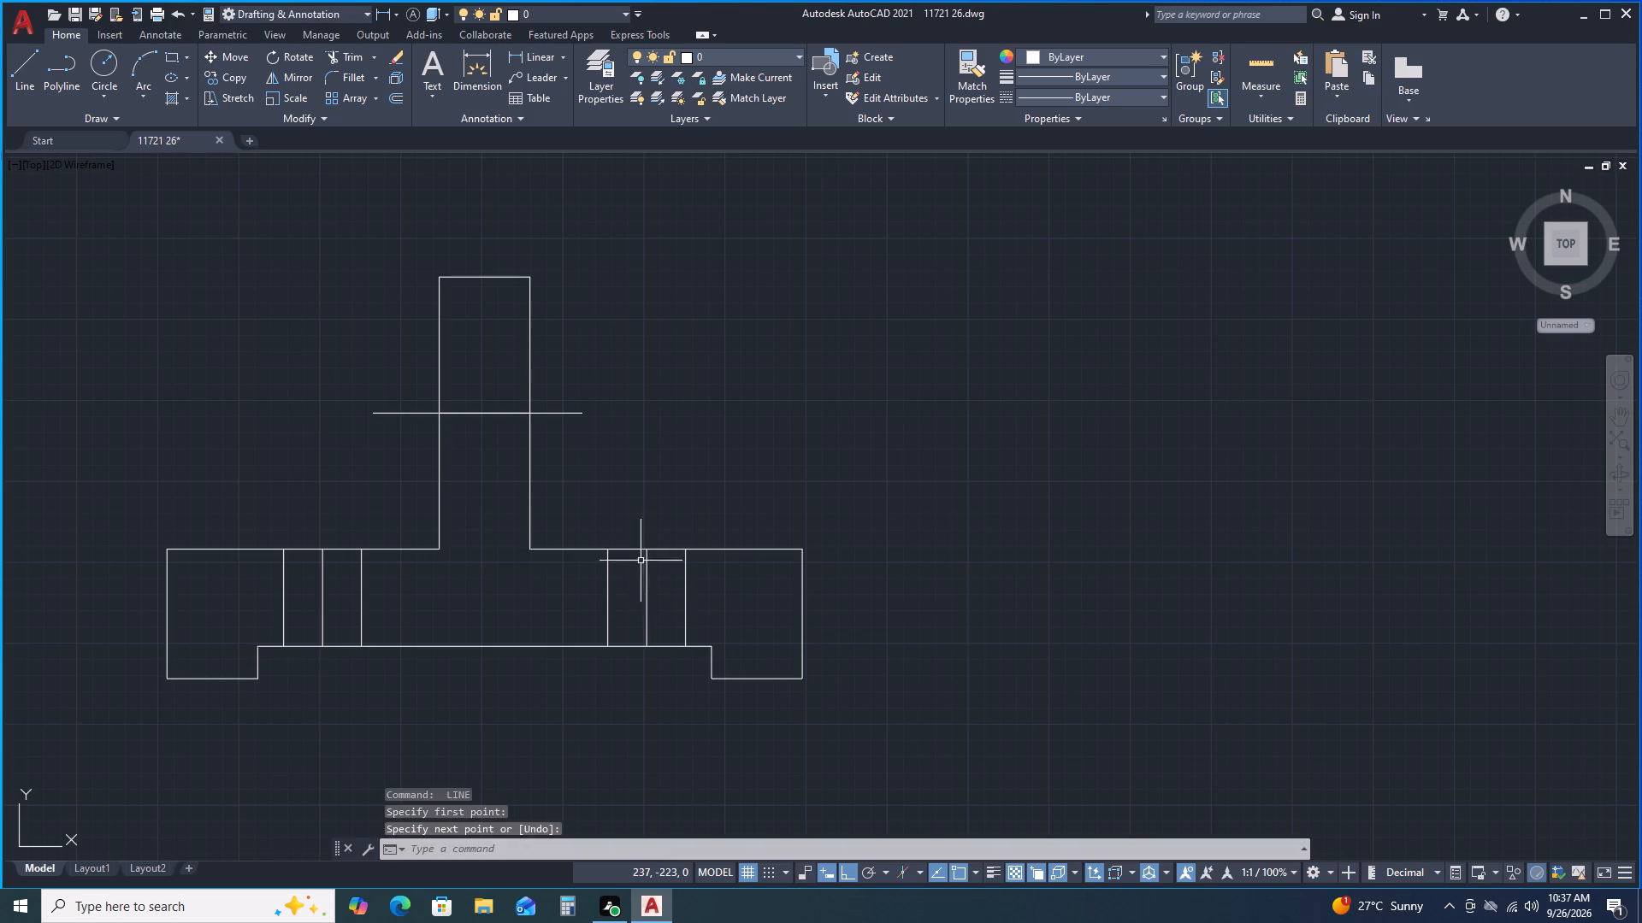
Draw vertical extensions of the right hole's centre line, about 7 below the recessed edge and 6 above the base.
key(space)
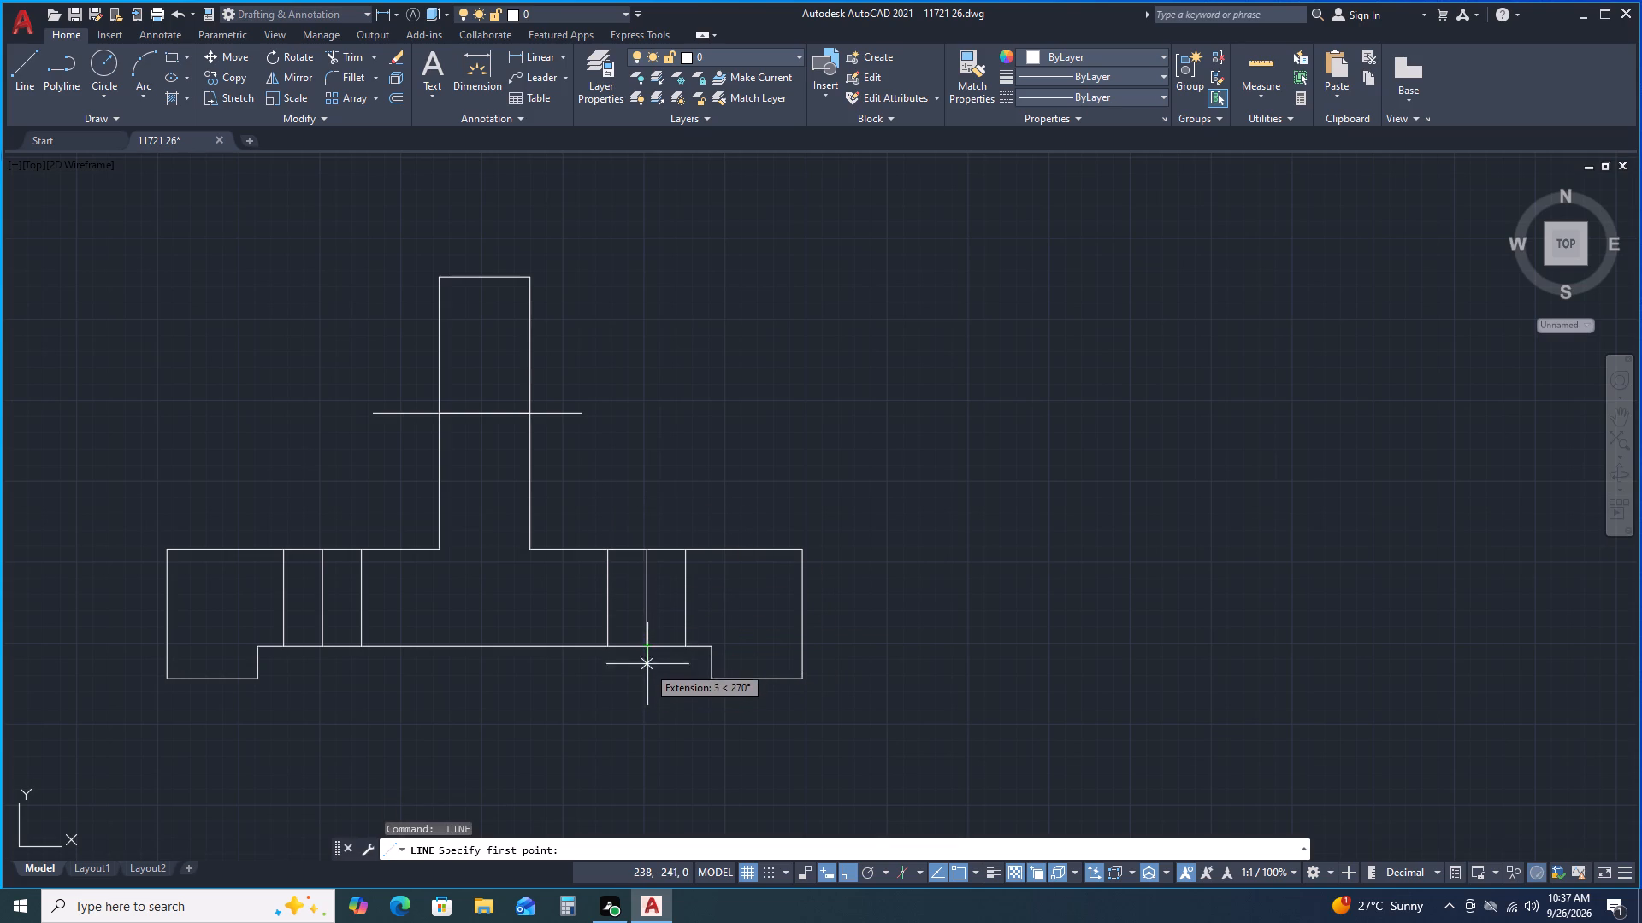
click(649, 645)
click(649, 691)
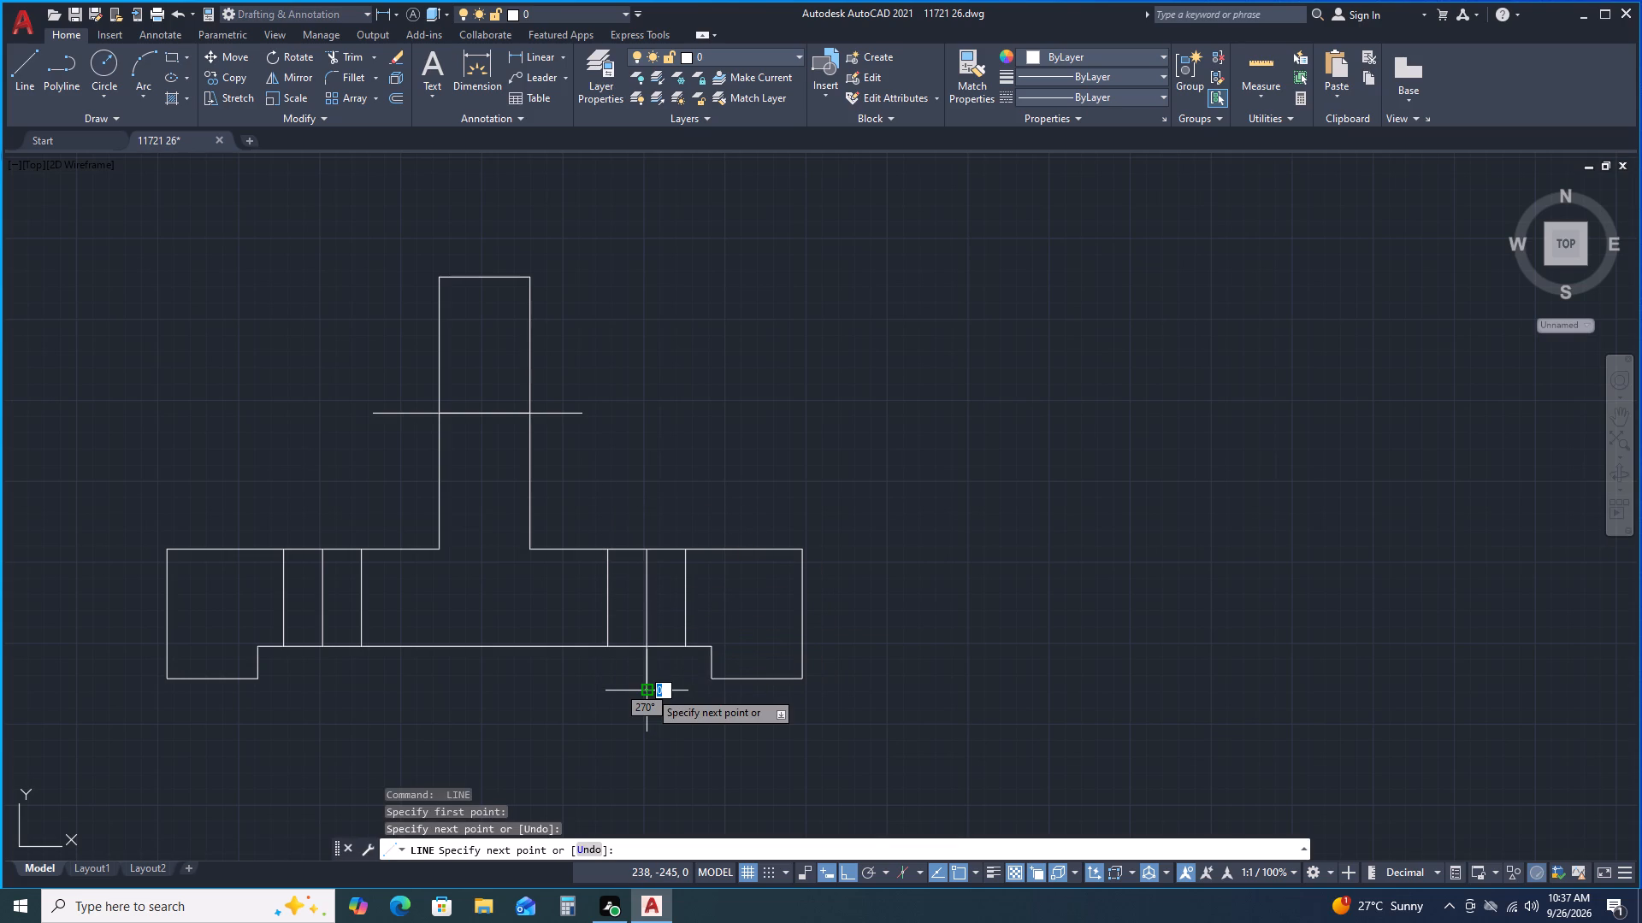
key(space)
key(space)
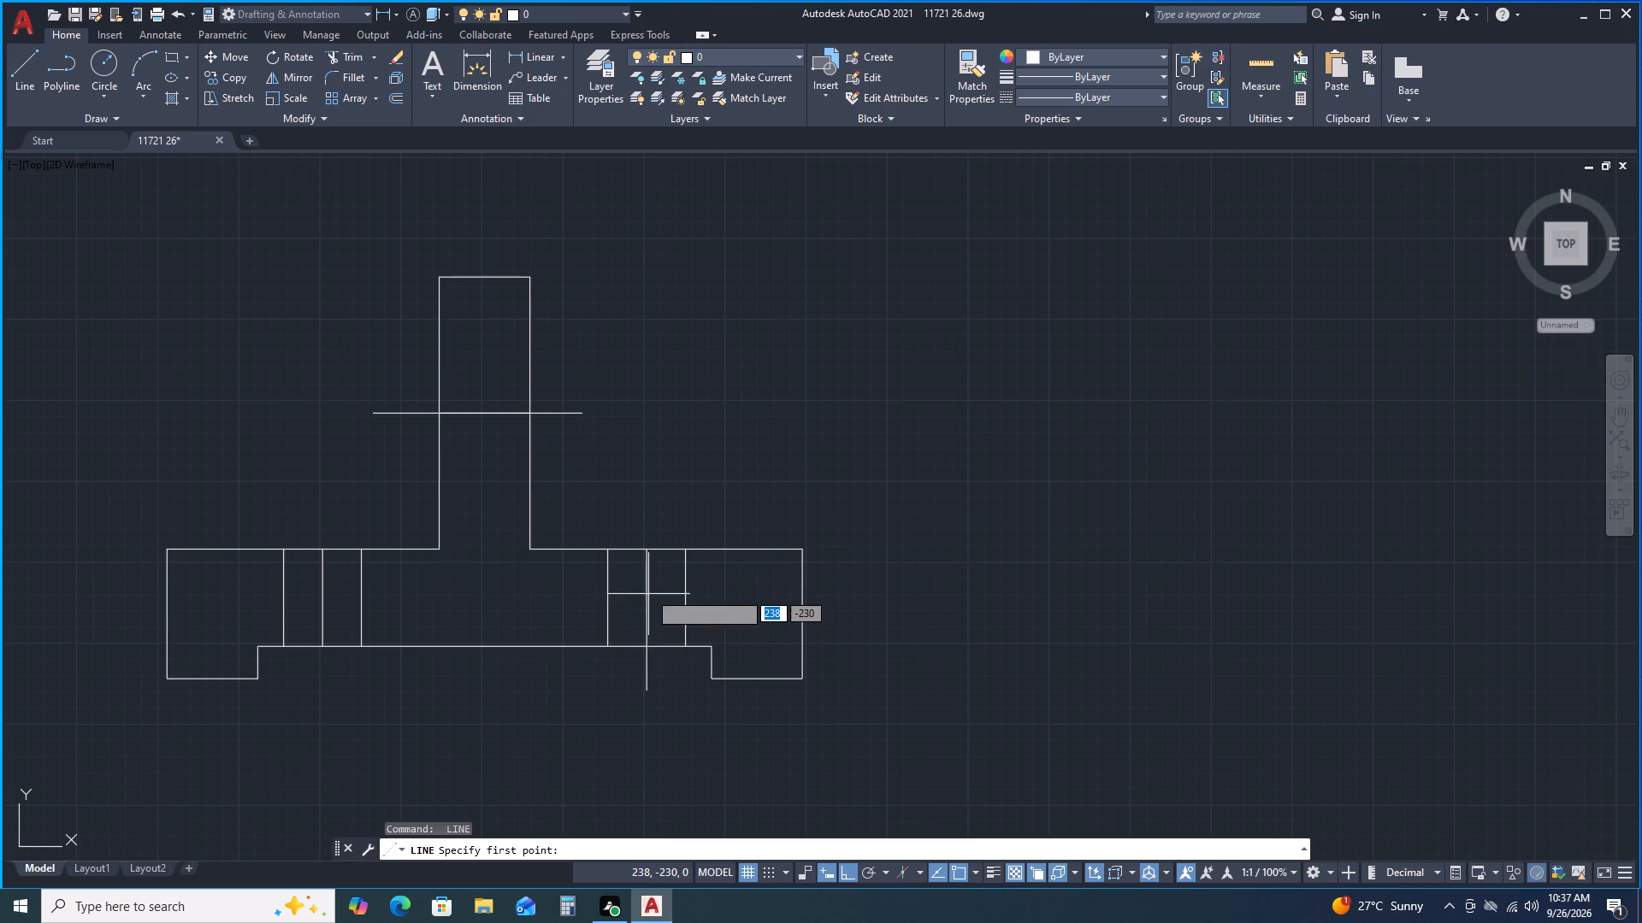
click(645, 552)
click(645, 508)
key(space)
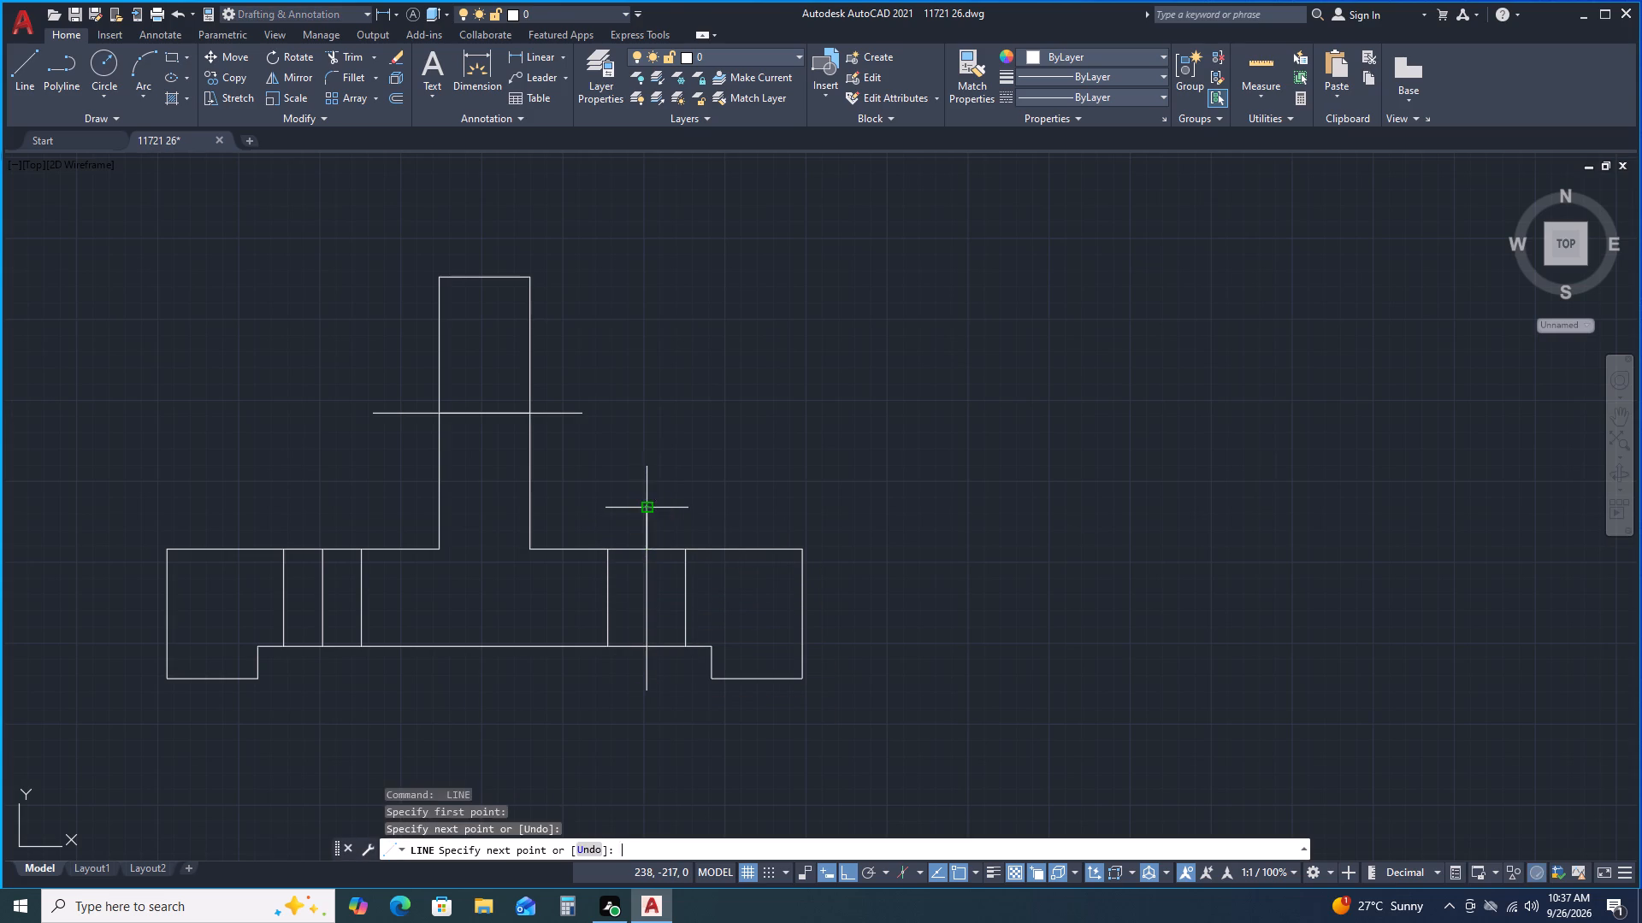
Draw vertical extensions of the left hole's centre line above the base's top edge and below its recessed edge.
key(space)
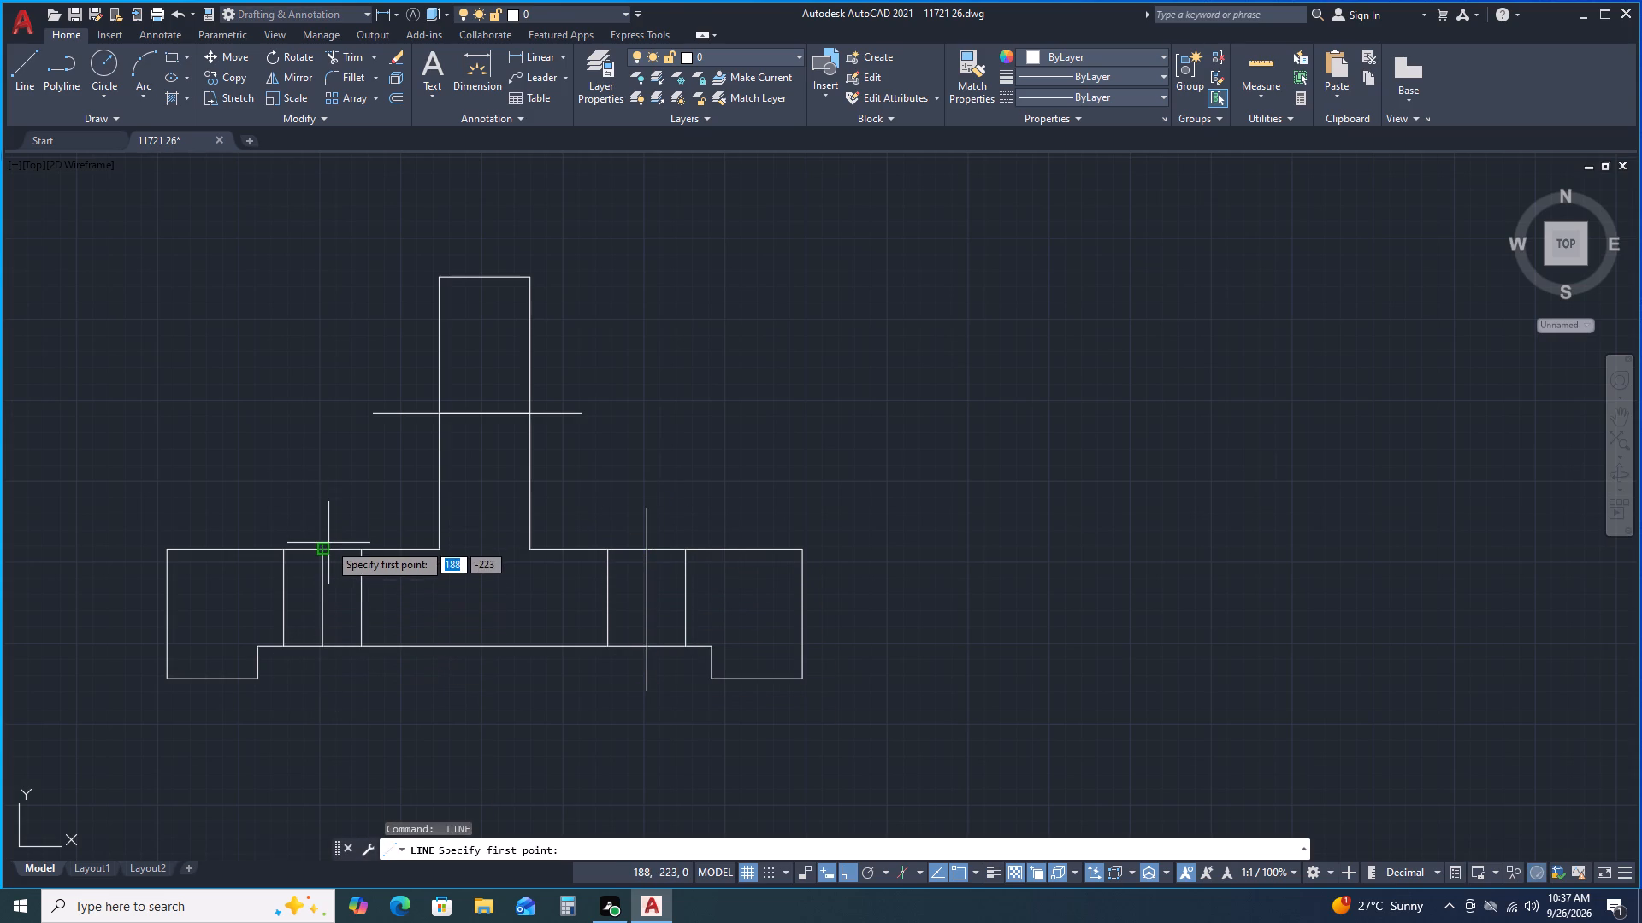
click(325, 548)
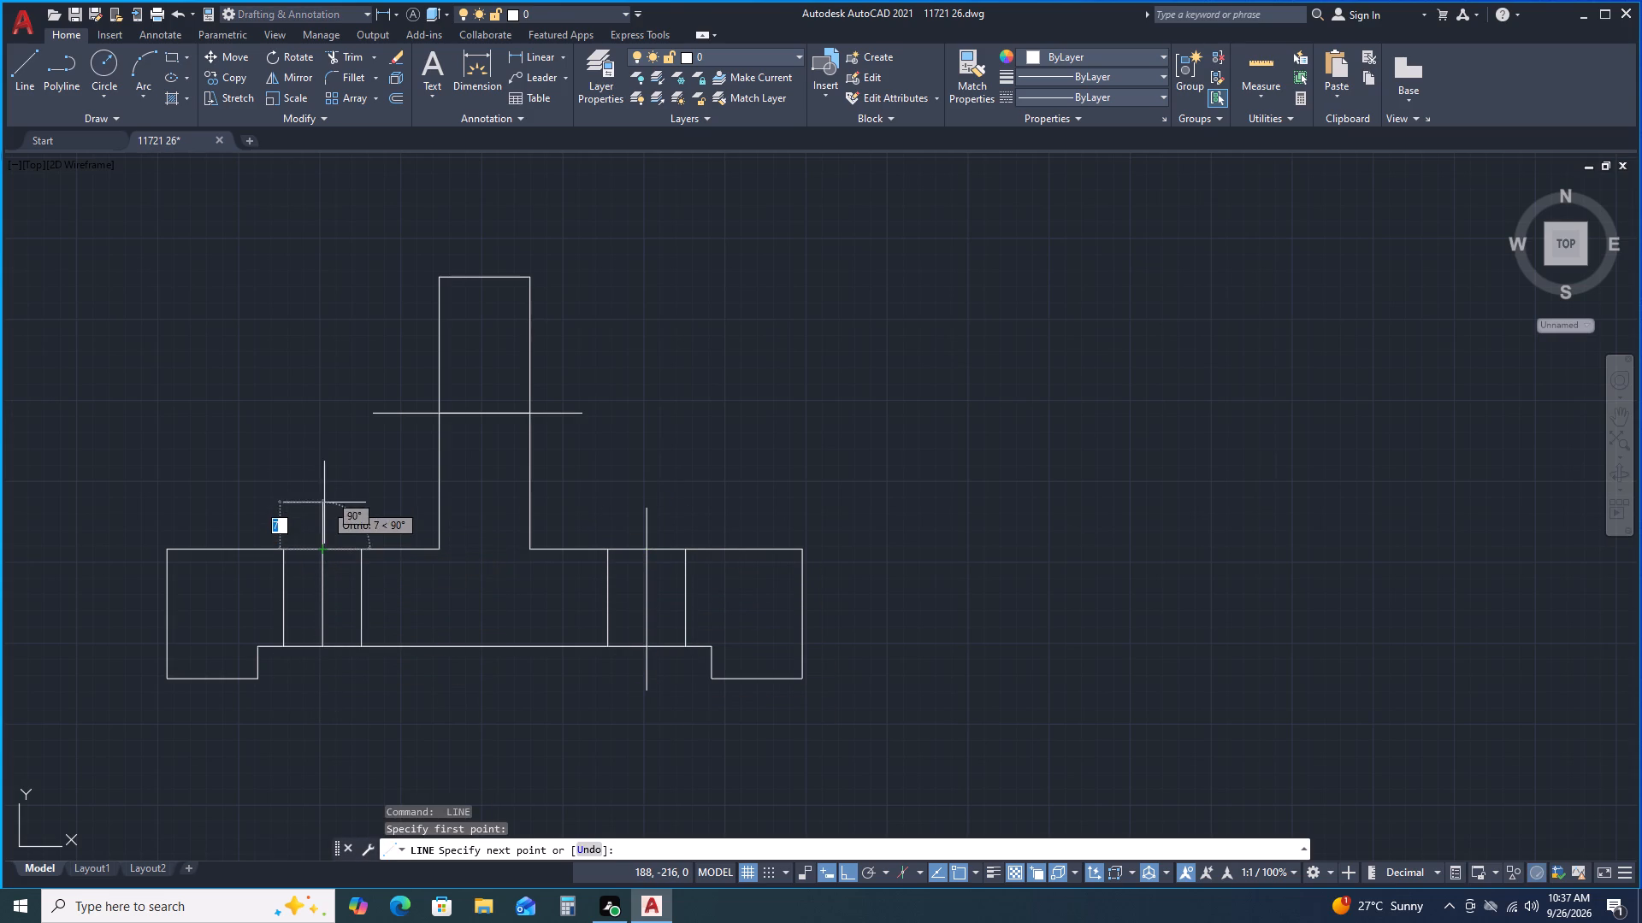
click(325, 486)
key(space)
key(space)
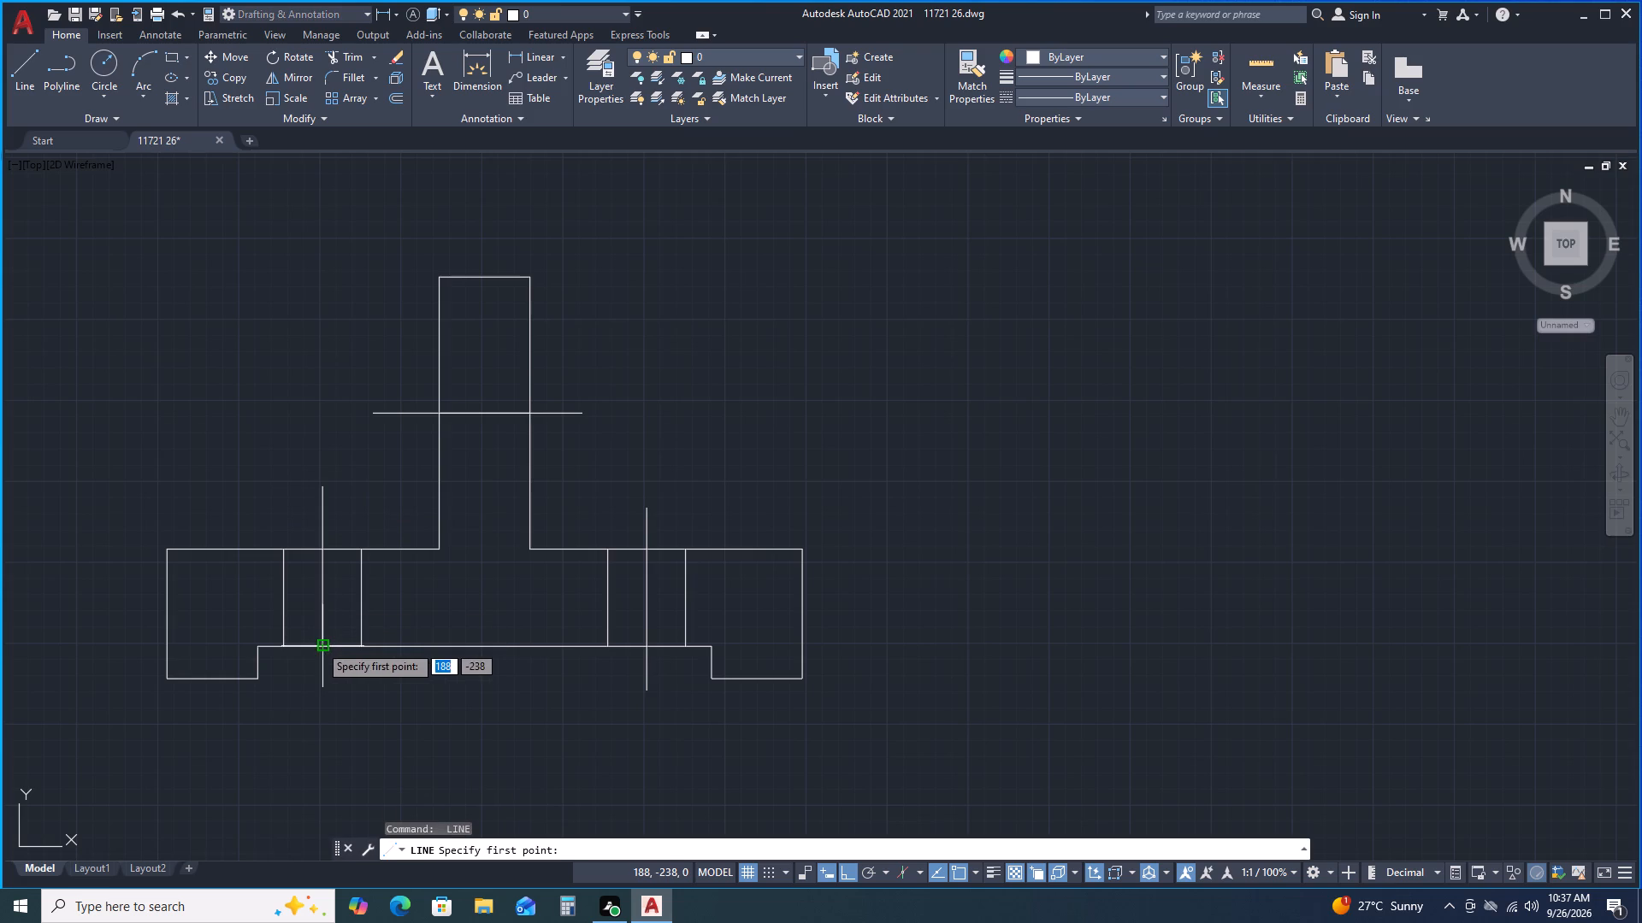
drag(319, 647, 319, 673)
click(322, 696)
key(space)
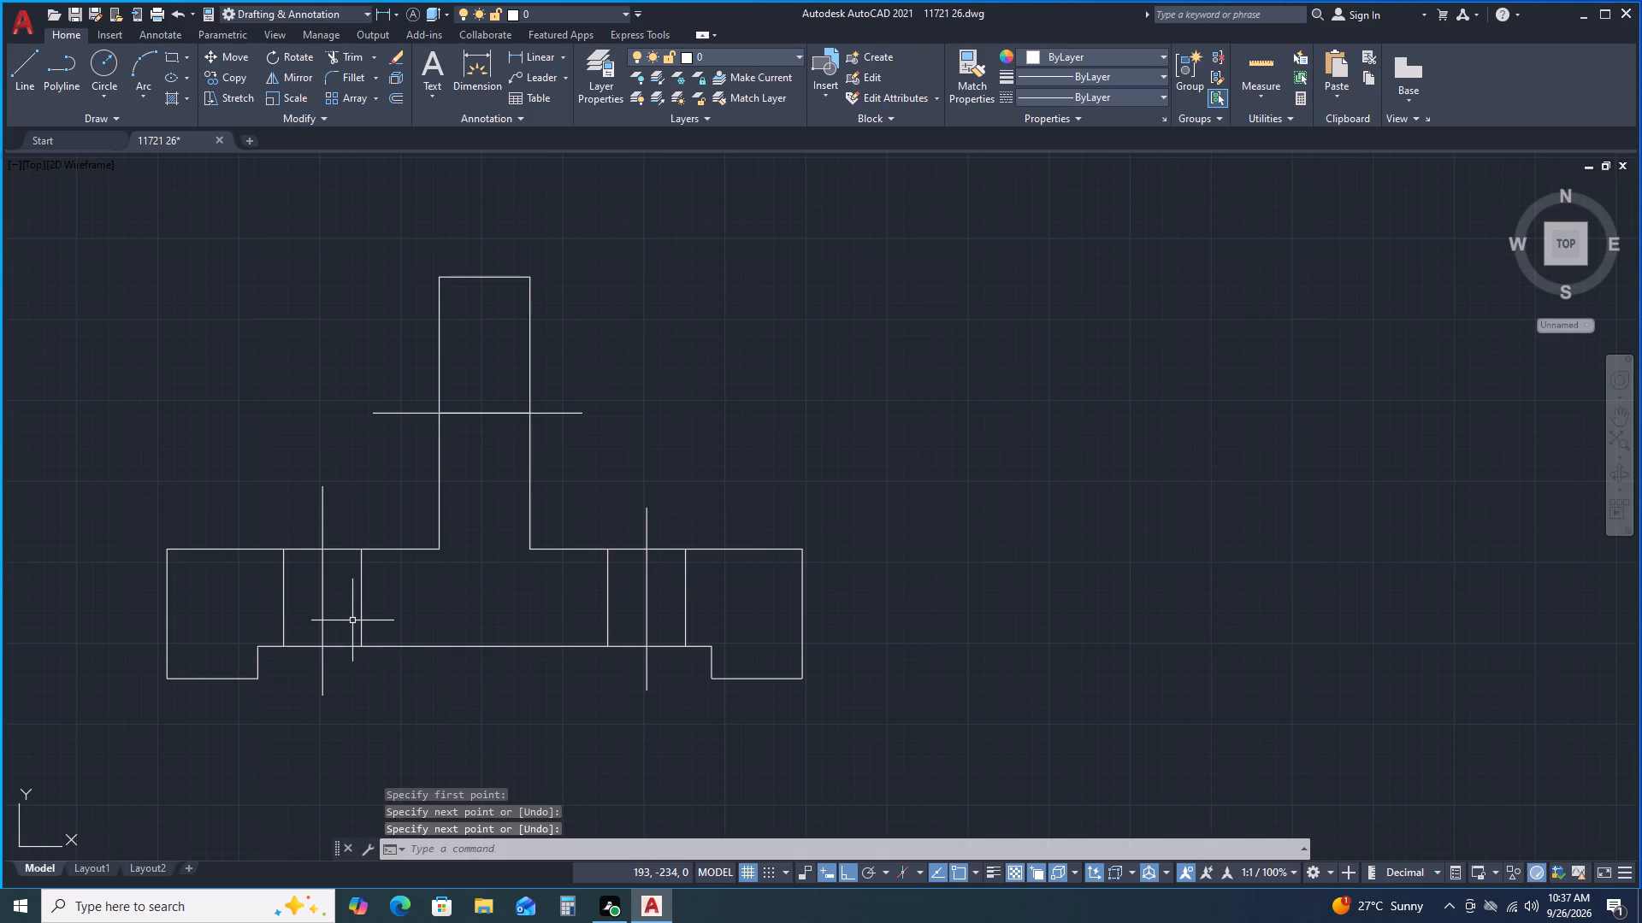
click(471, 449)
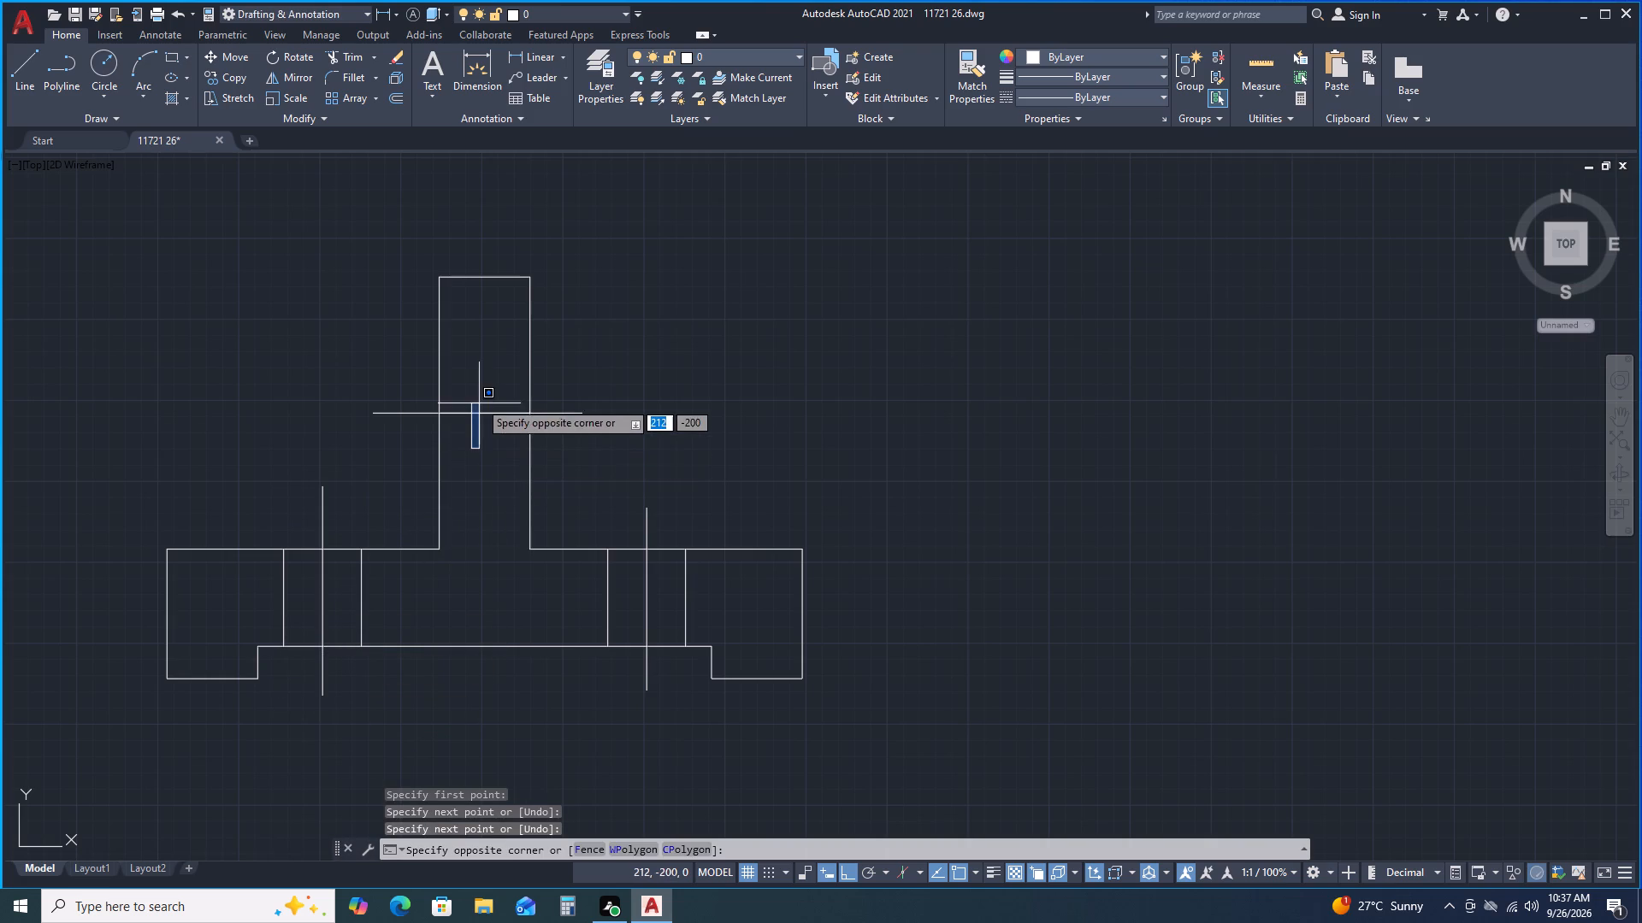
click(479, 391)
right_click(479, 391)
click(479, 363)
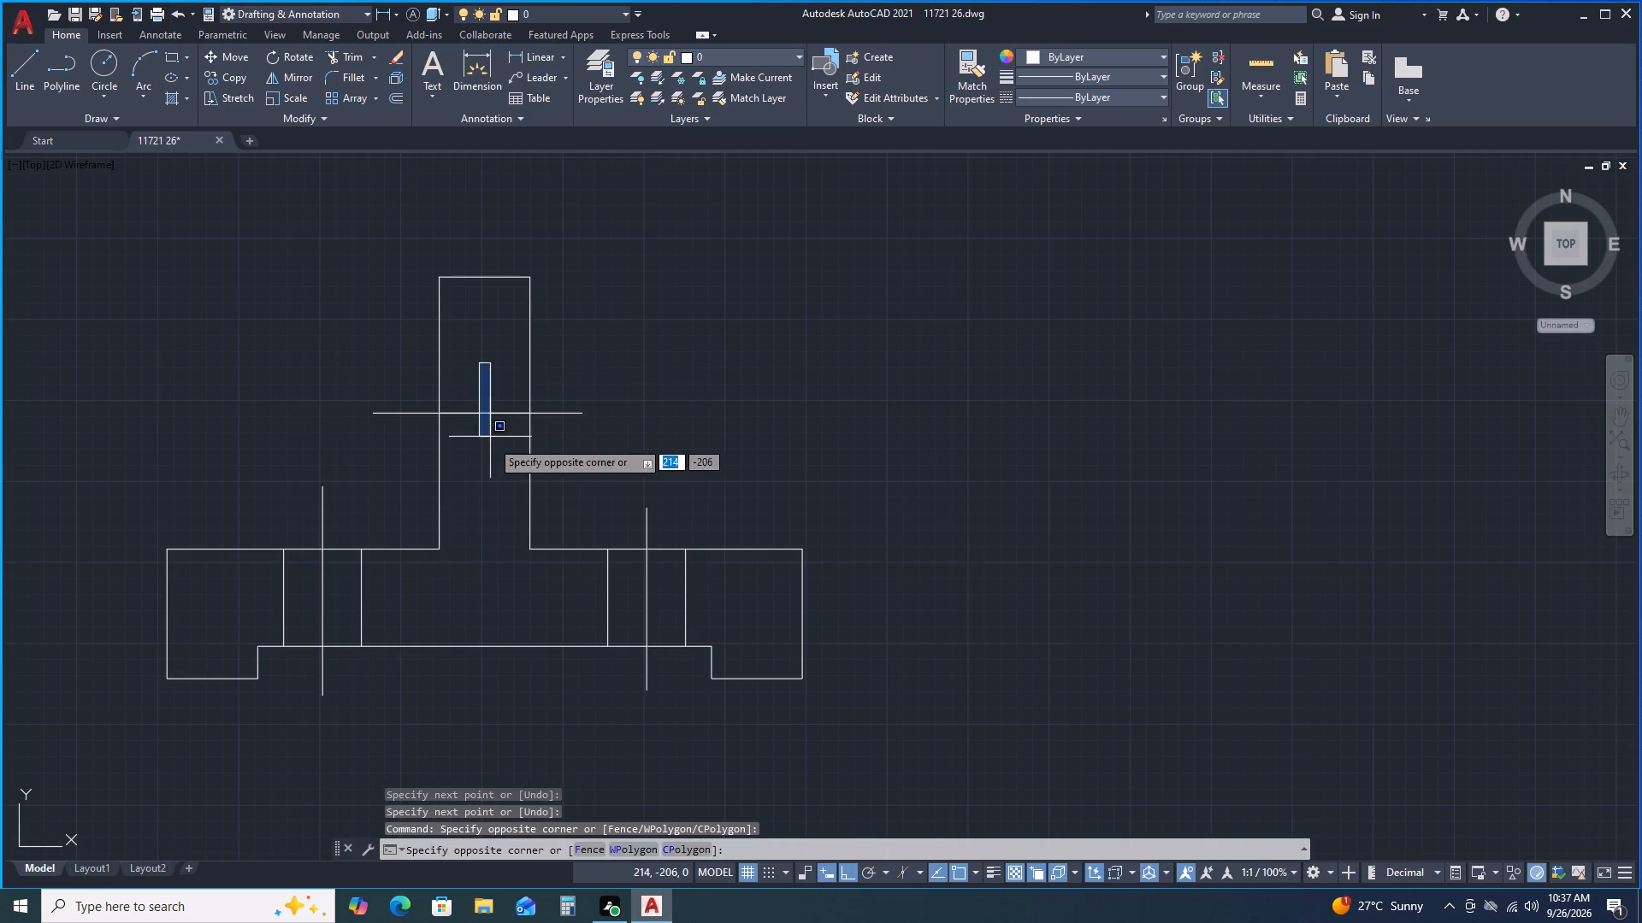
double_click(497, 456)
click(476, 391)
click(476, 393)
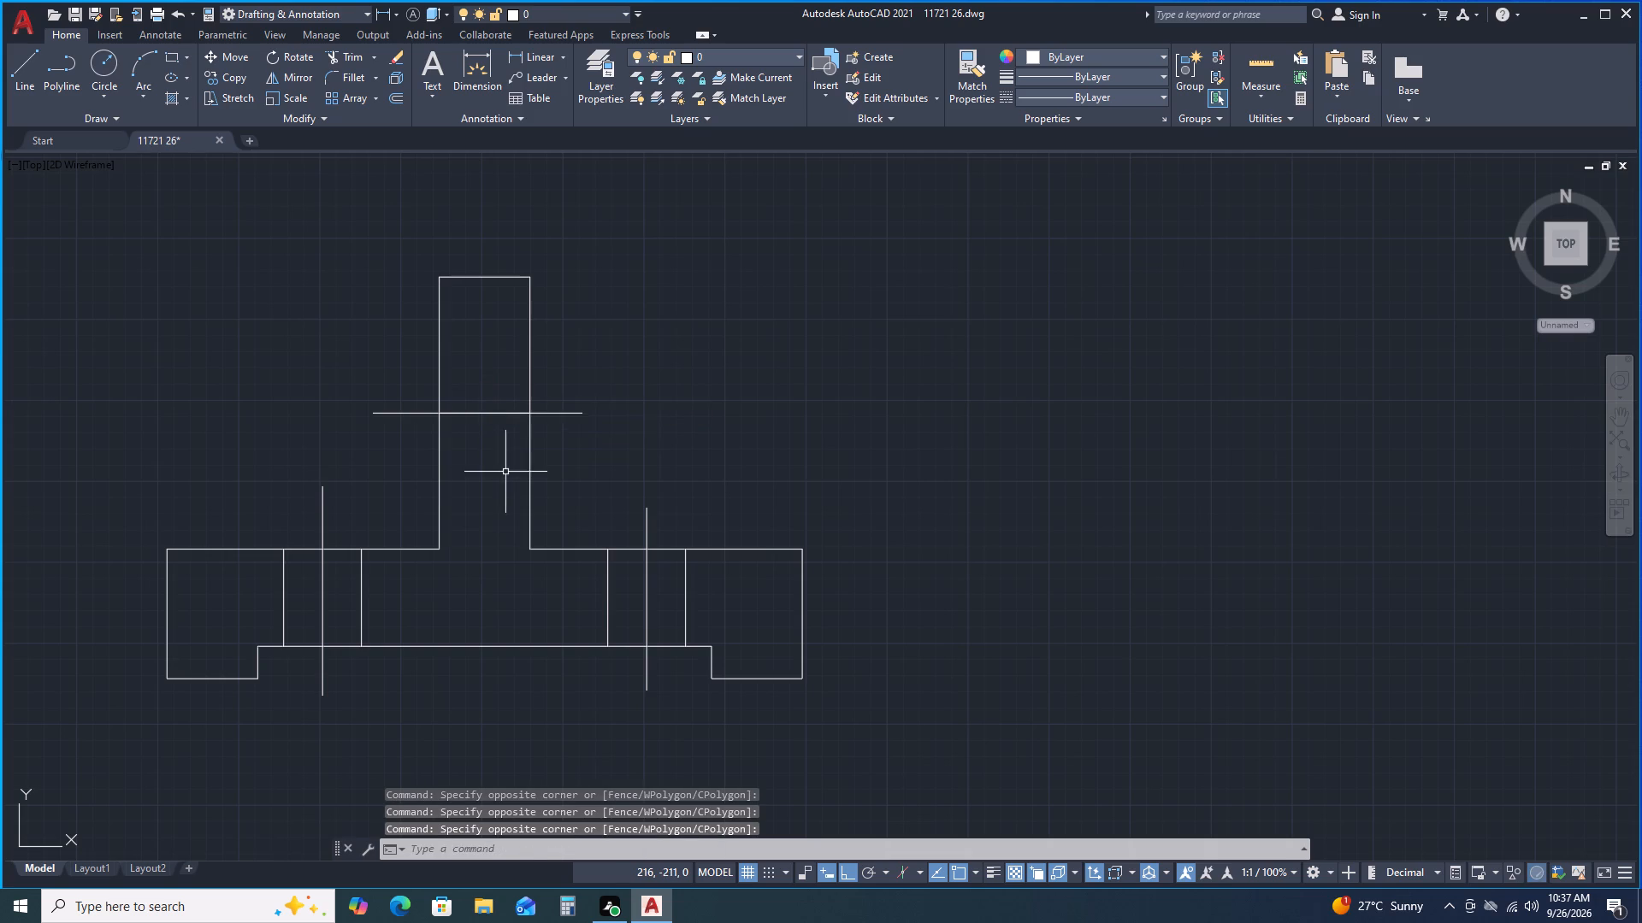
Copy the horizontal lines across the upright's middle, trying and undoing distances 6 and 21, then keeping copies 10 obliquely downward and 10 straight up.
drag(505, 474, 505, 460)
click(482, 379)
right_click(482, 379)
click(527, 517)
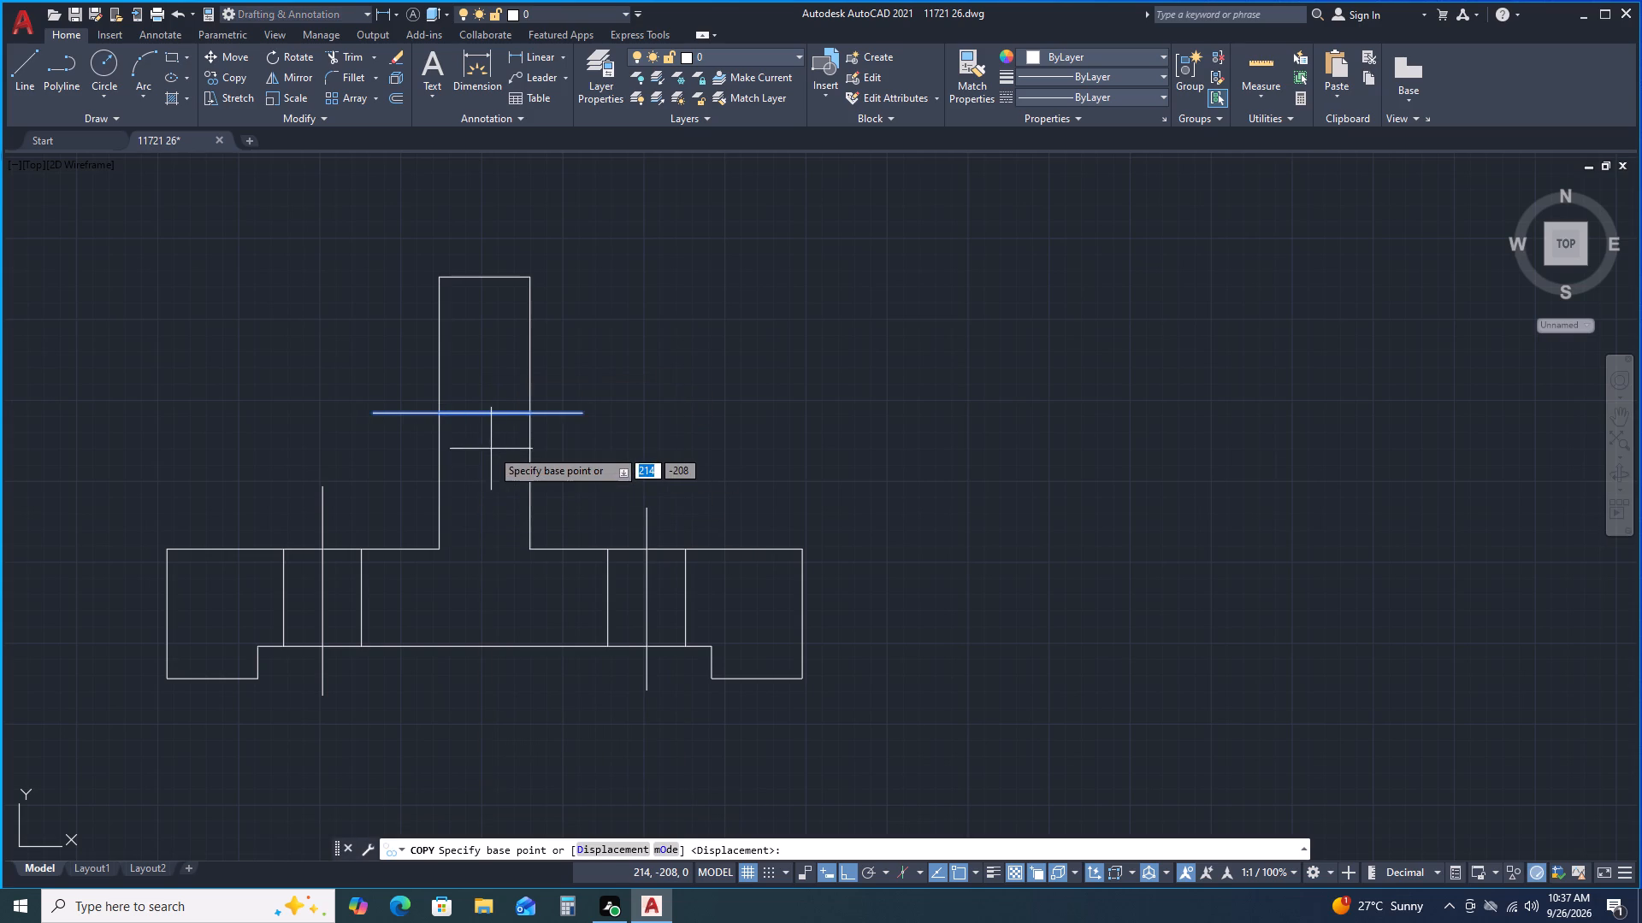
click(487, 415)
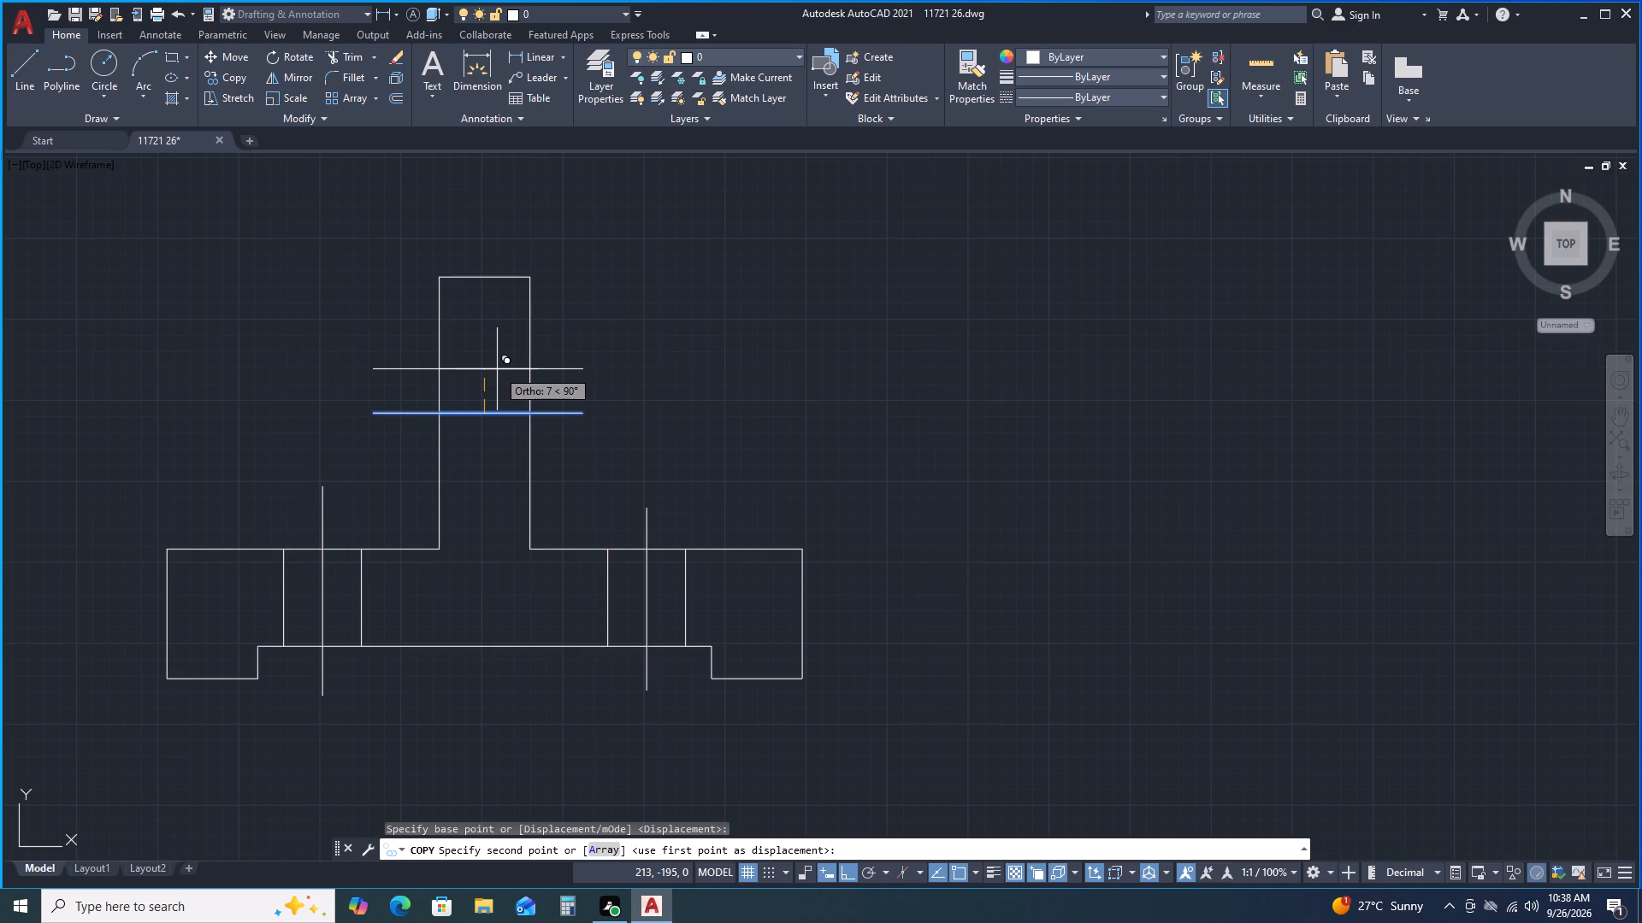
key(6)
key(Return)
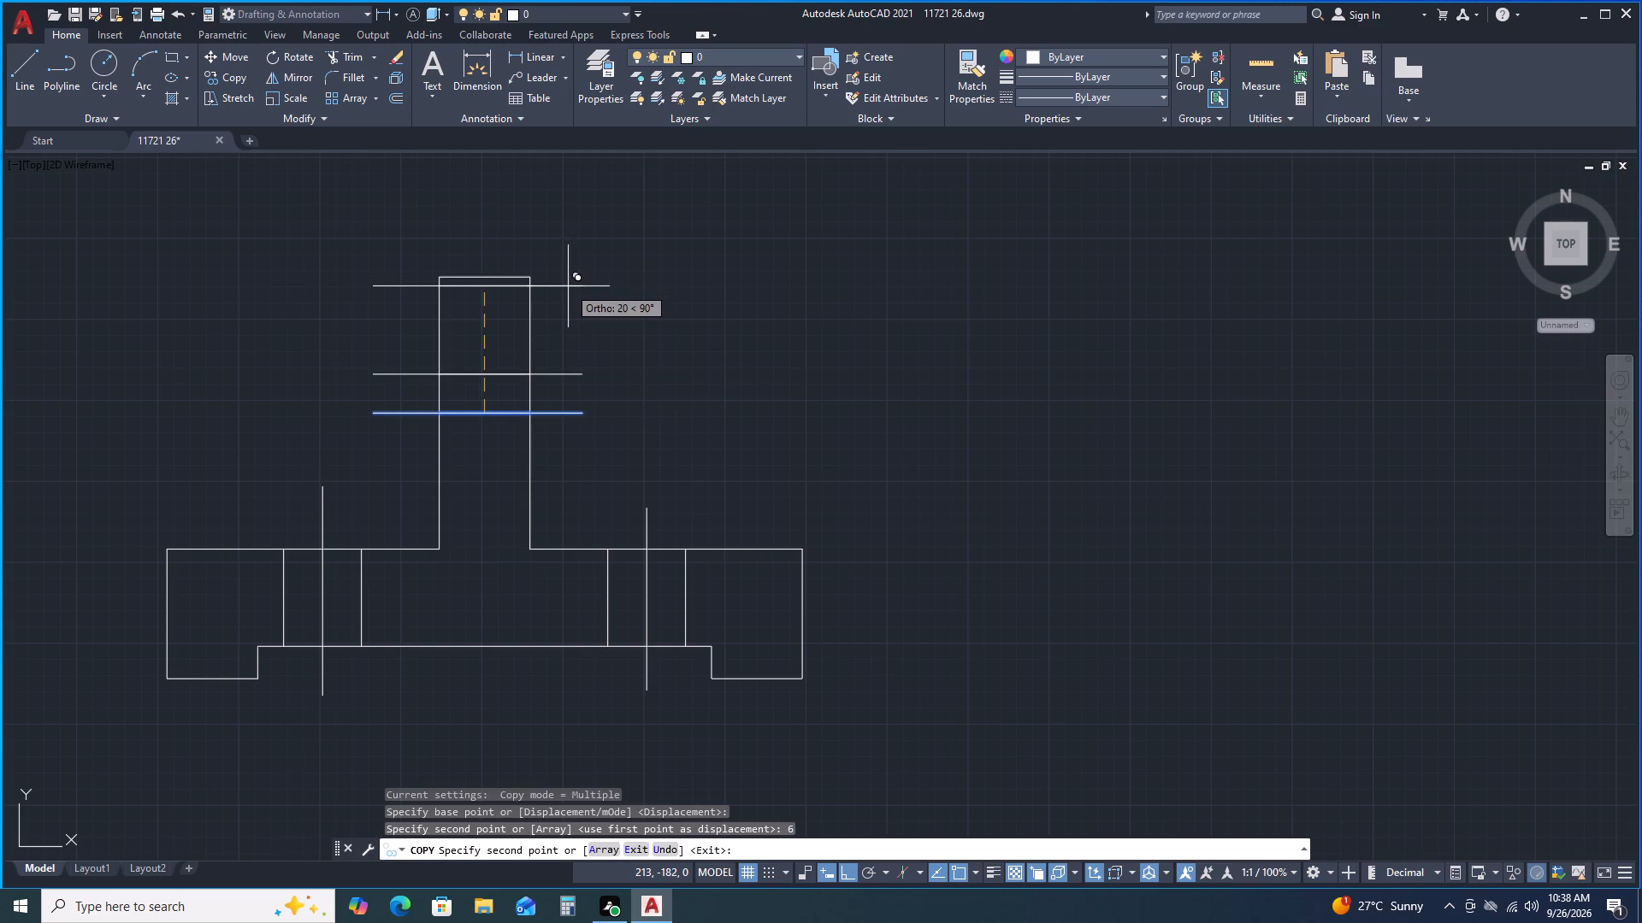
click(662, 850)
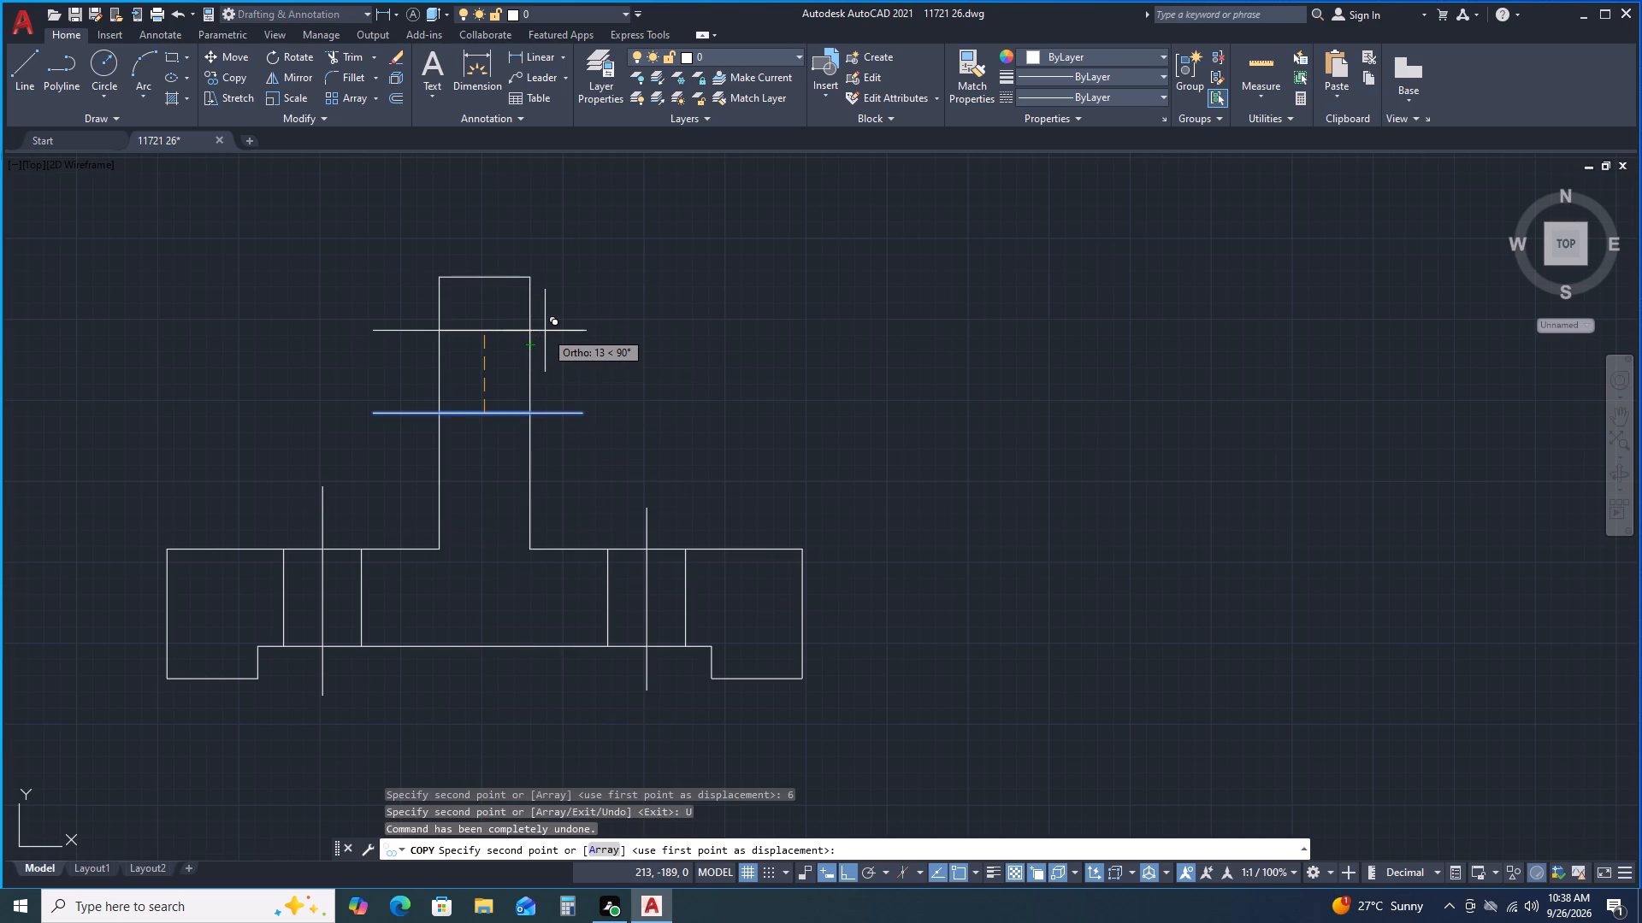
text(21)
key(Return)
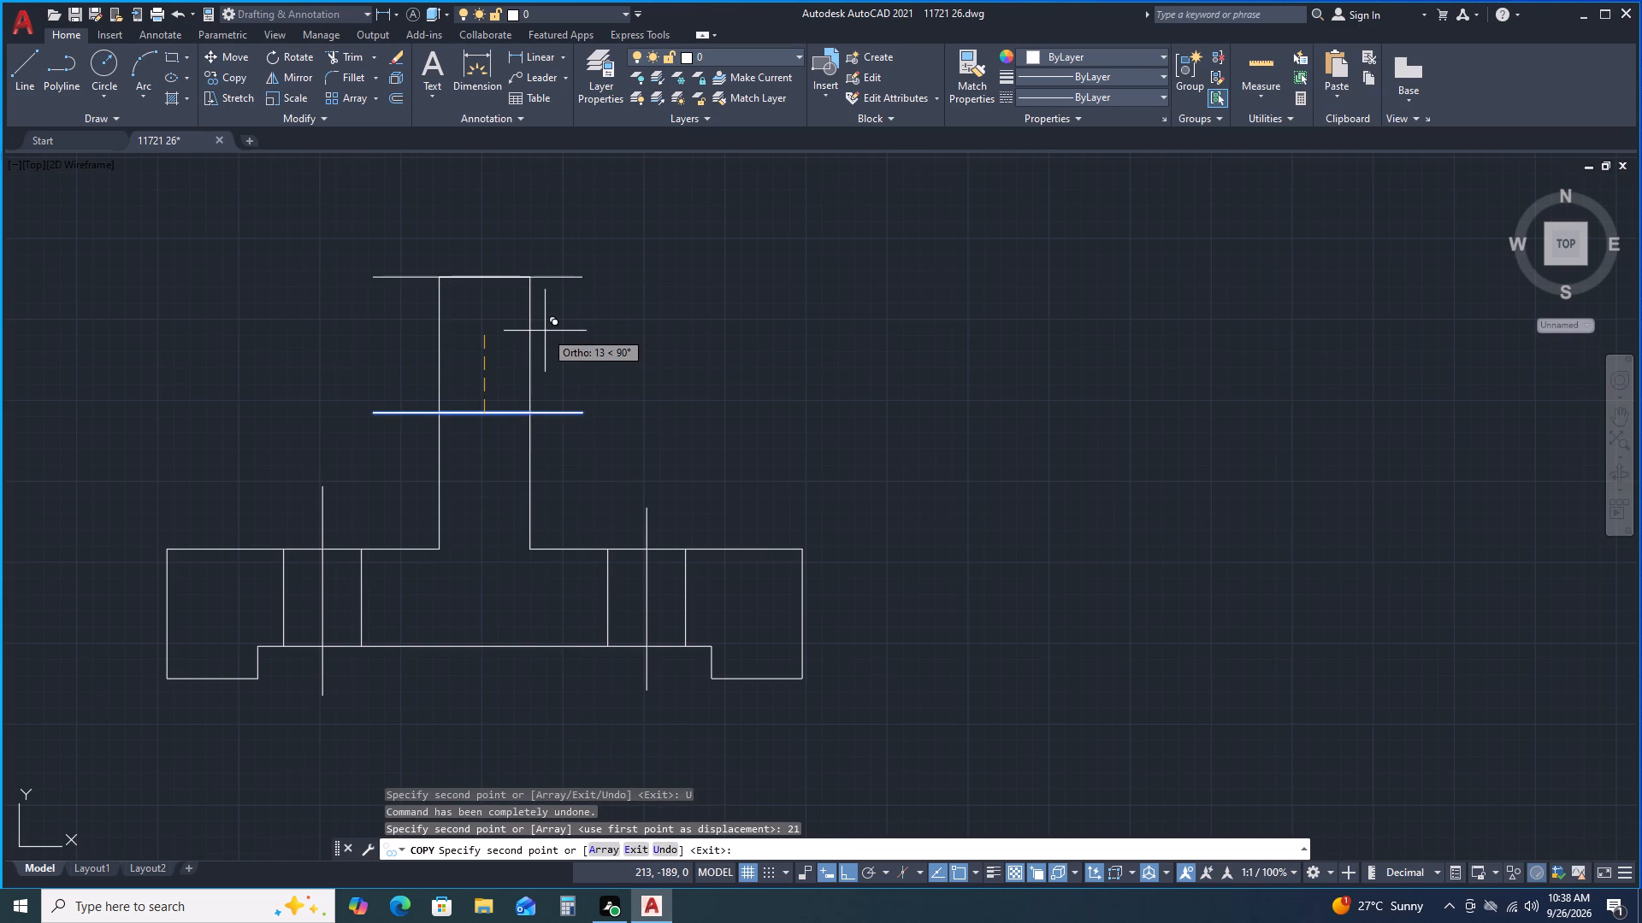
click(660, 850)
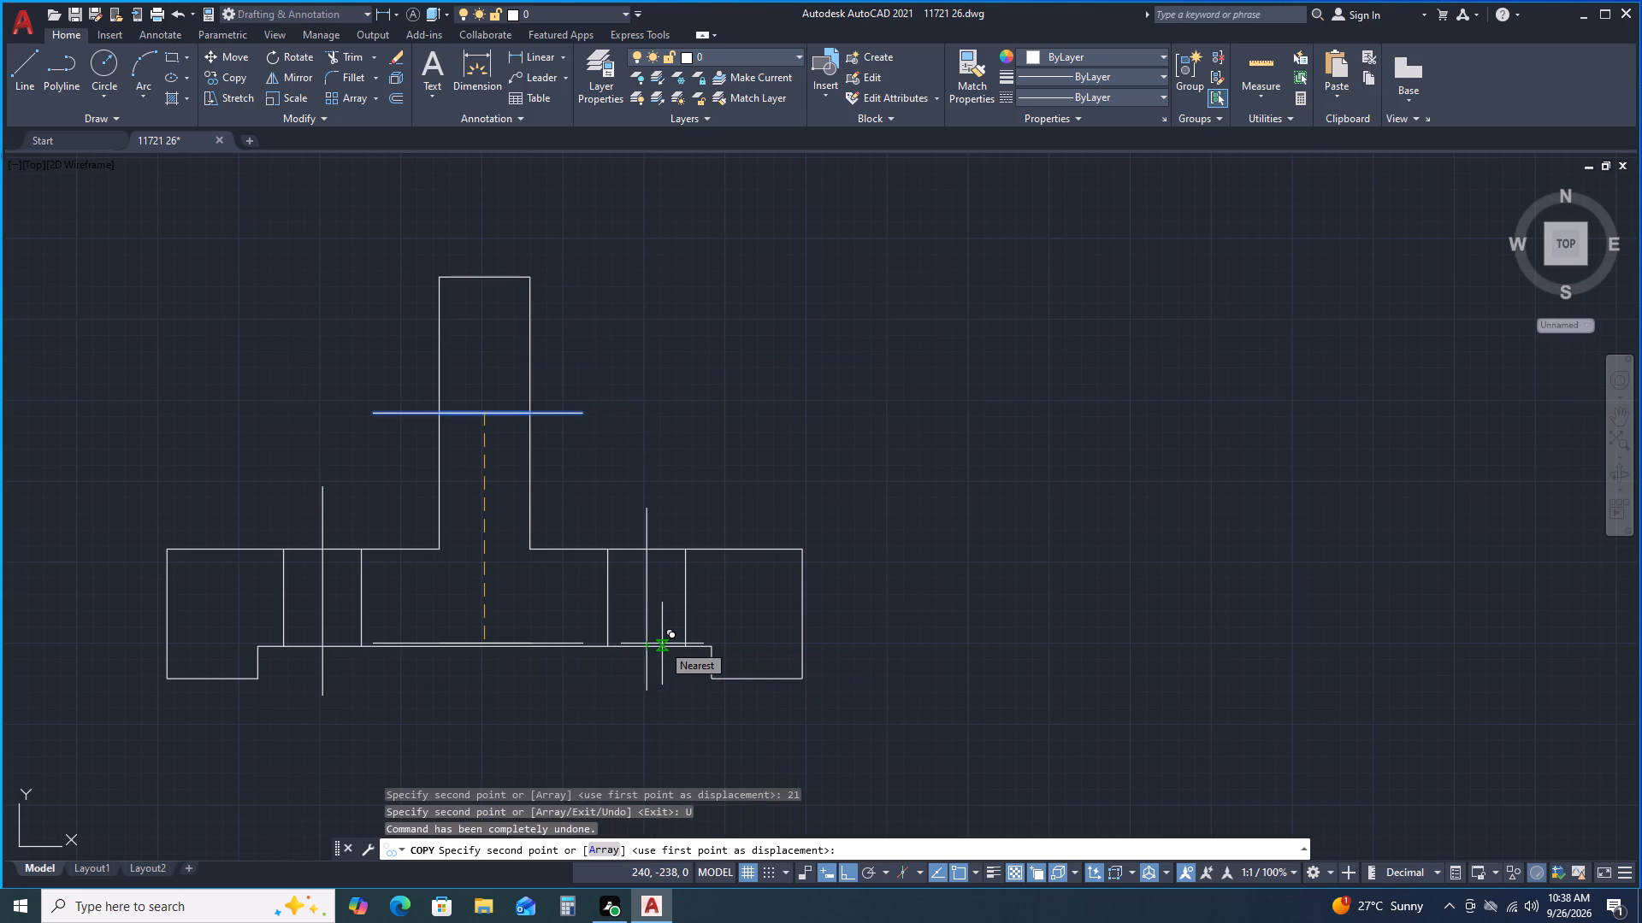
text(10)
key(Return)
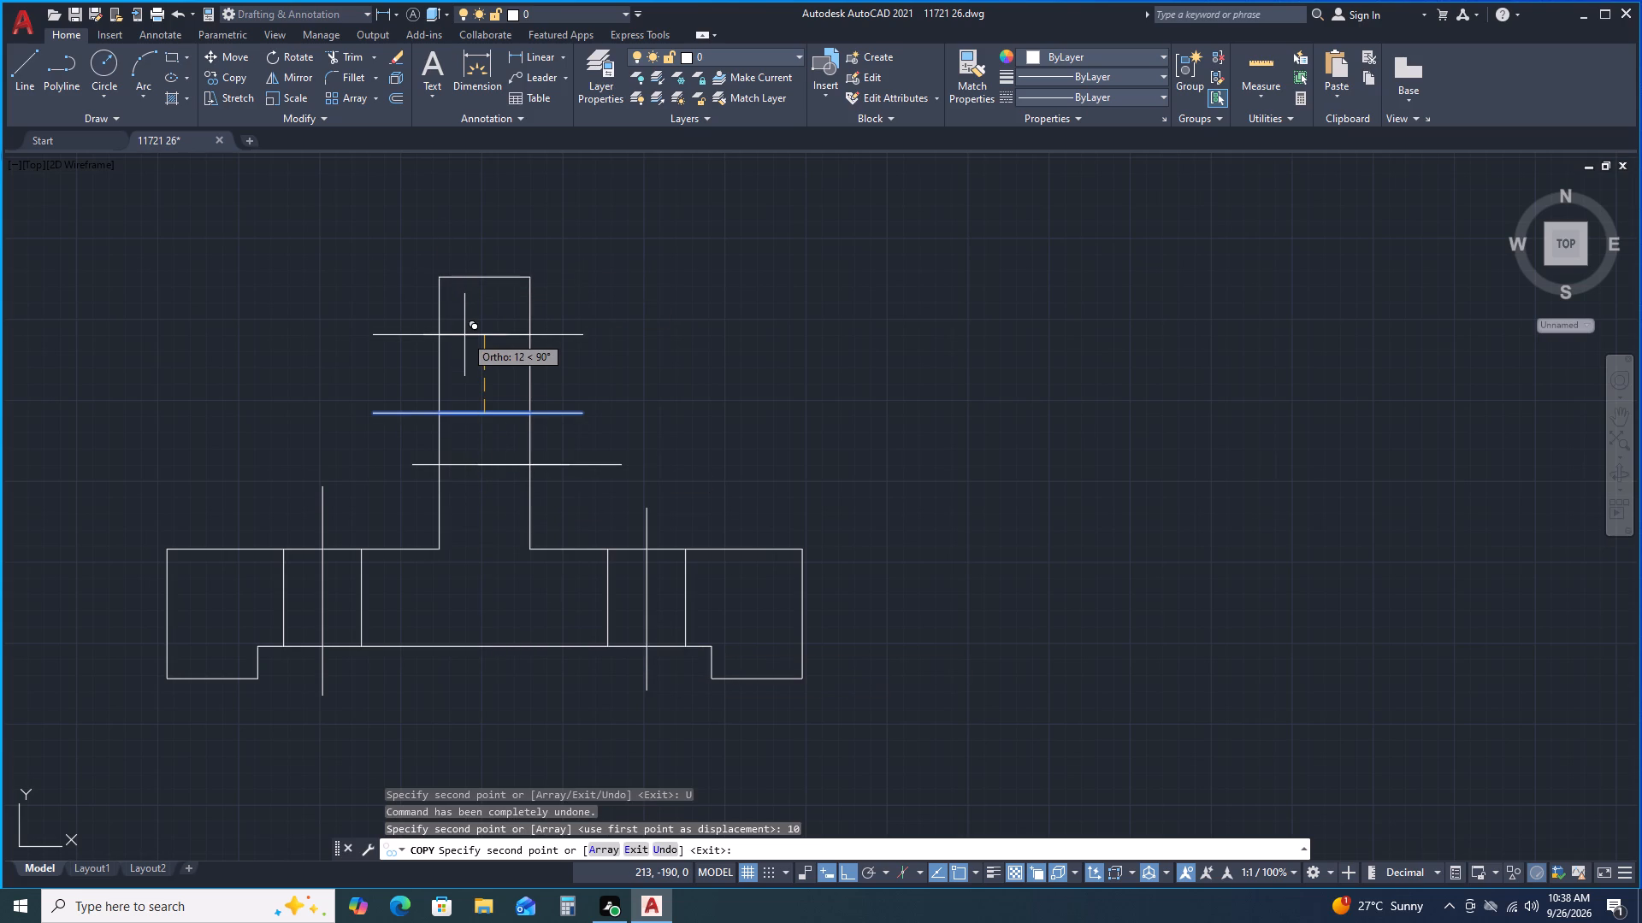
text(10)
key(Return)
key(space)
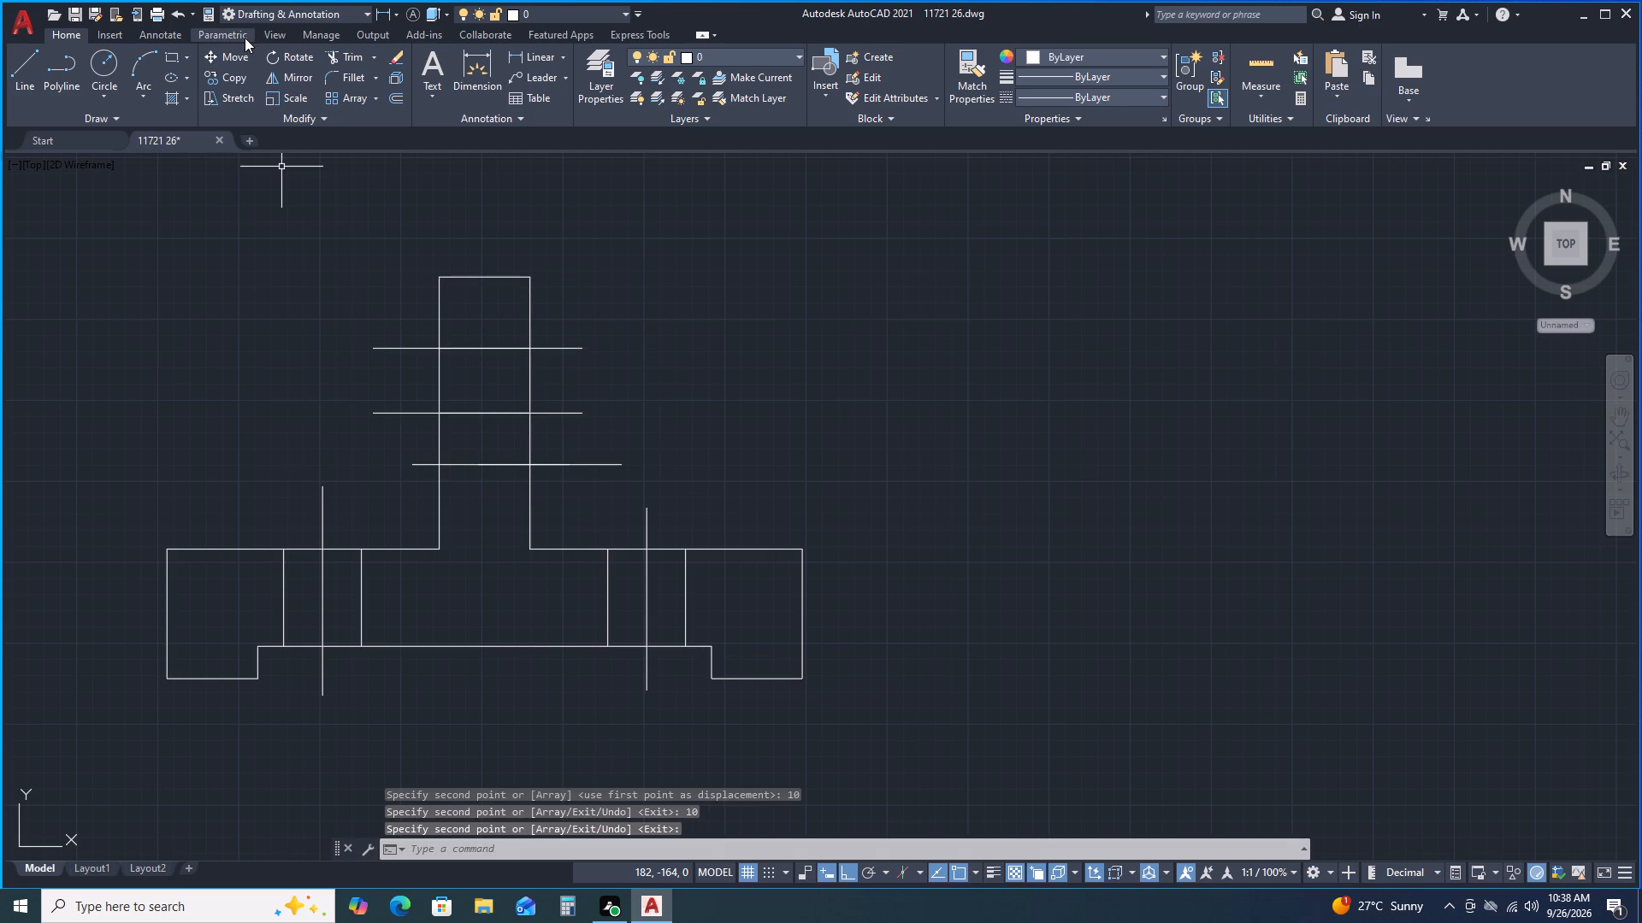
Trim the ends of the upper and lower copied lines that project past both sides of the upright.
click(346, 53)
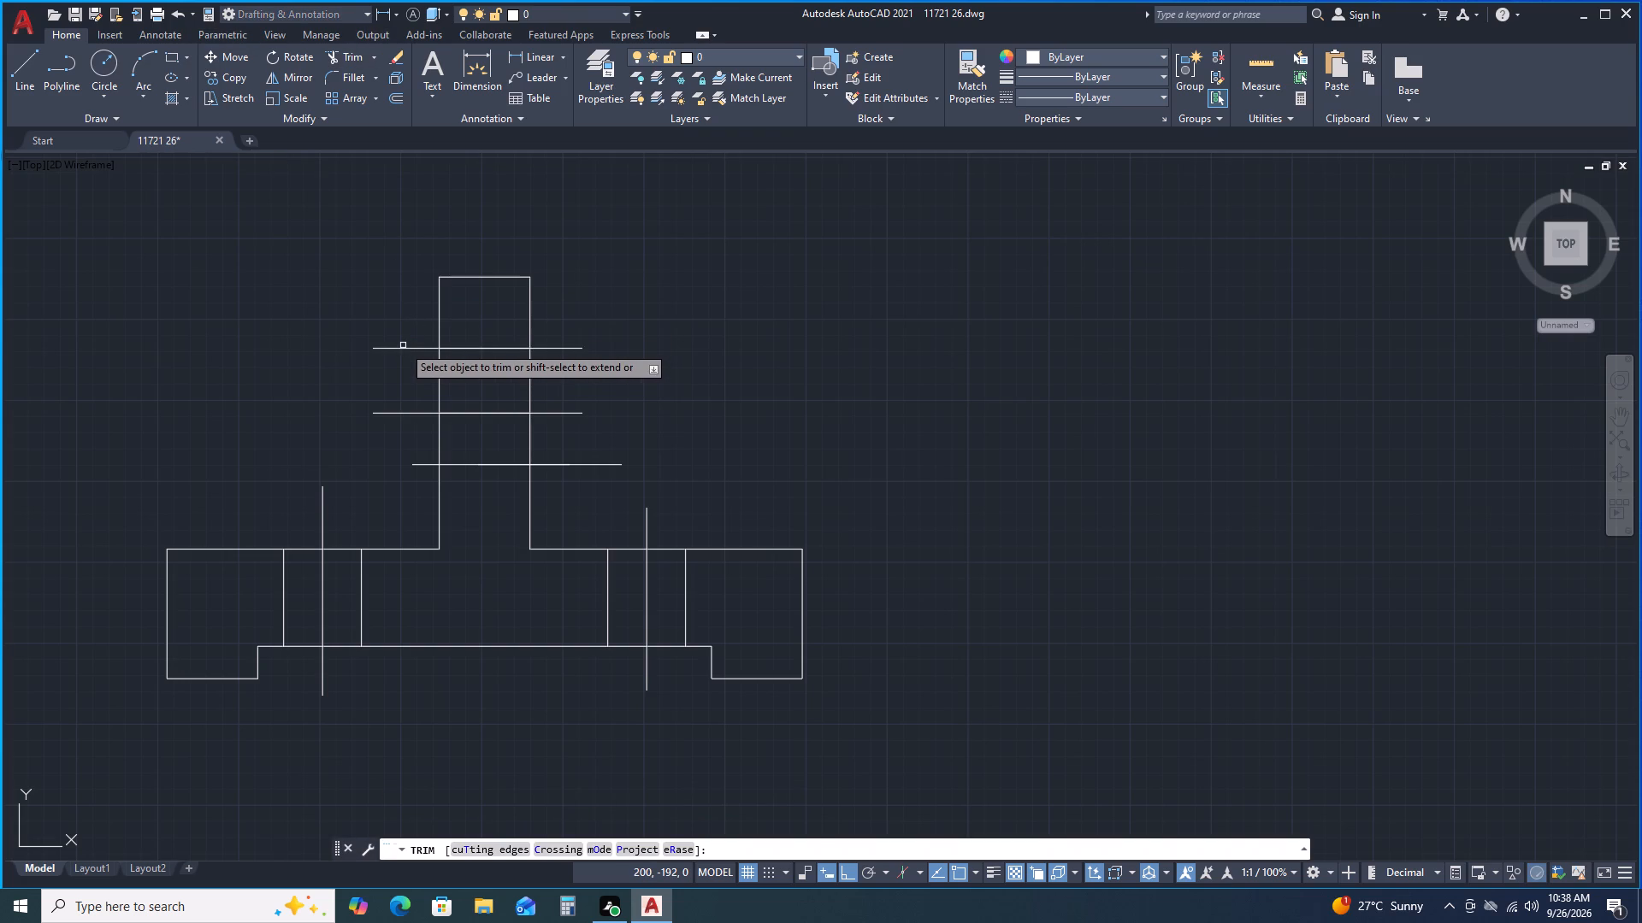
click(407, 350)
click(546, 348)
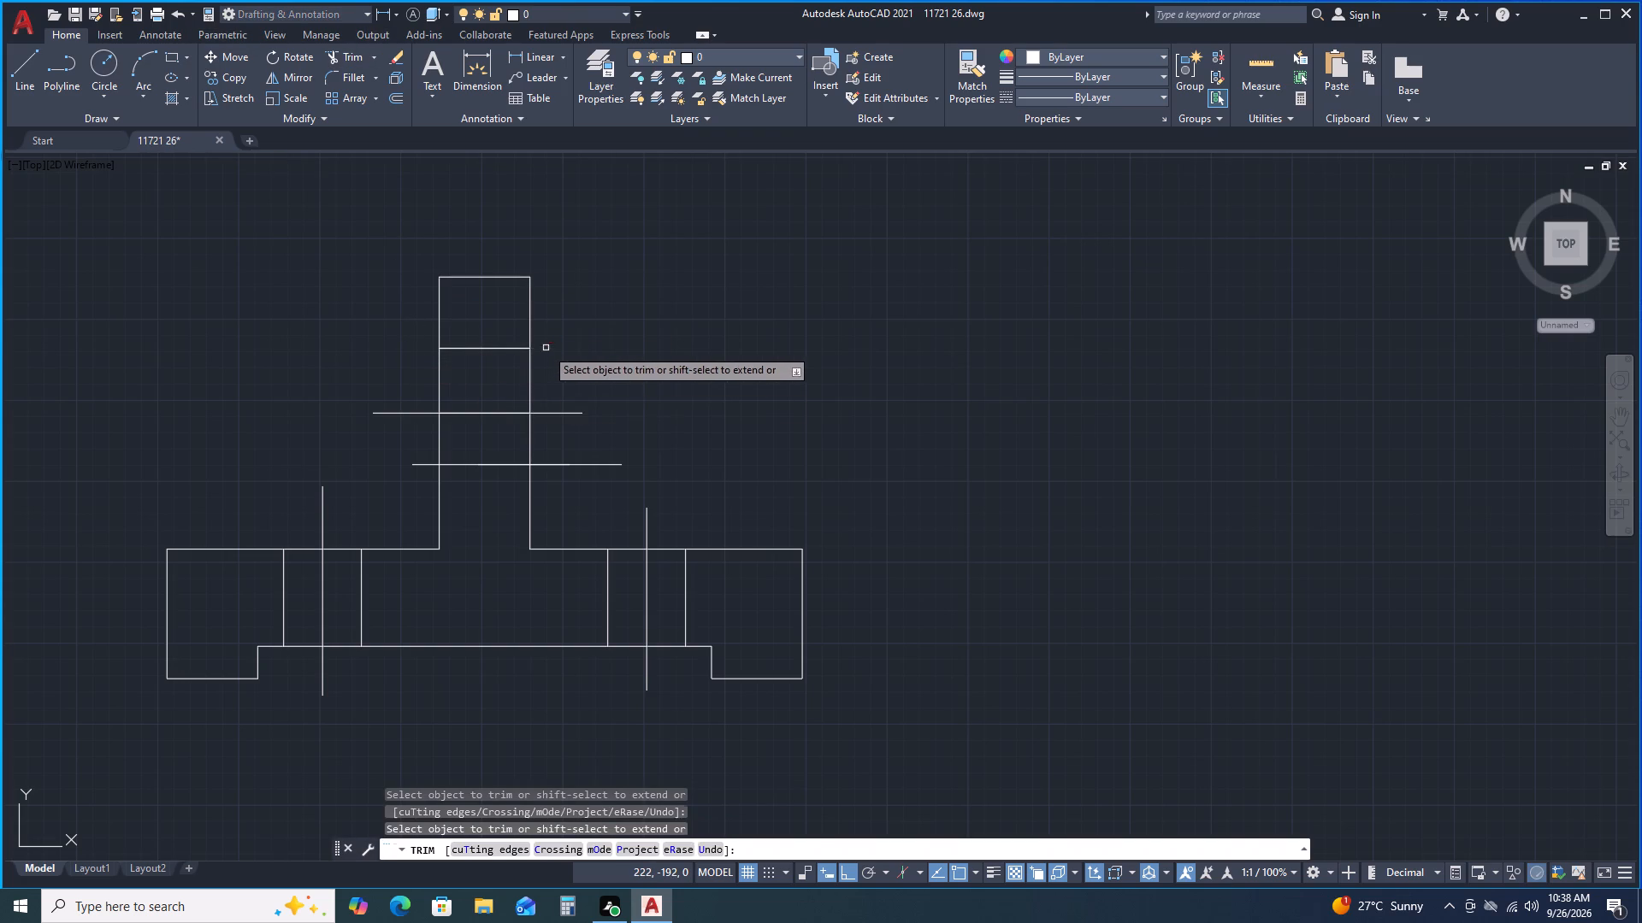
click(563, 465)
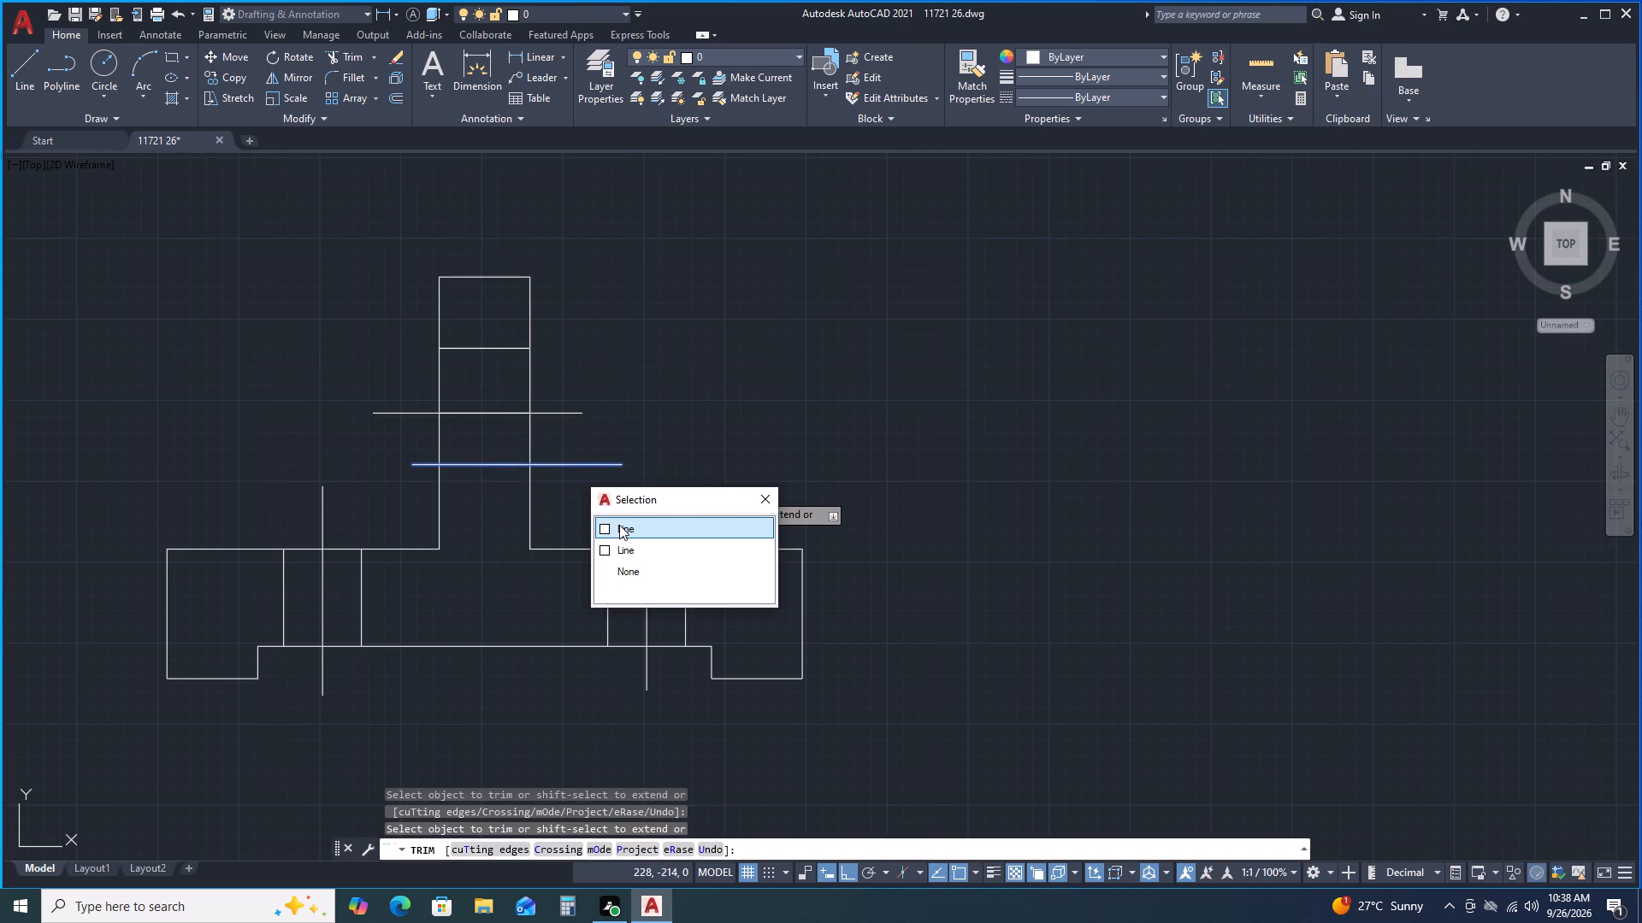
click(619, 525)
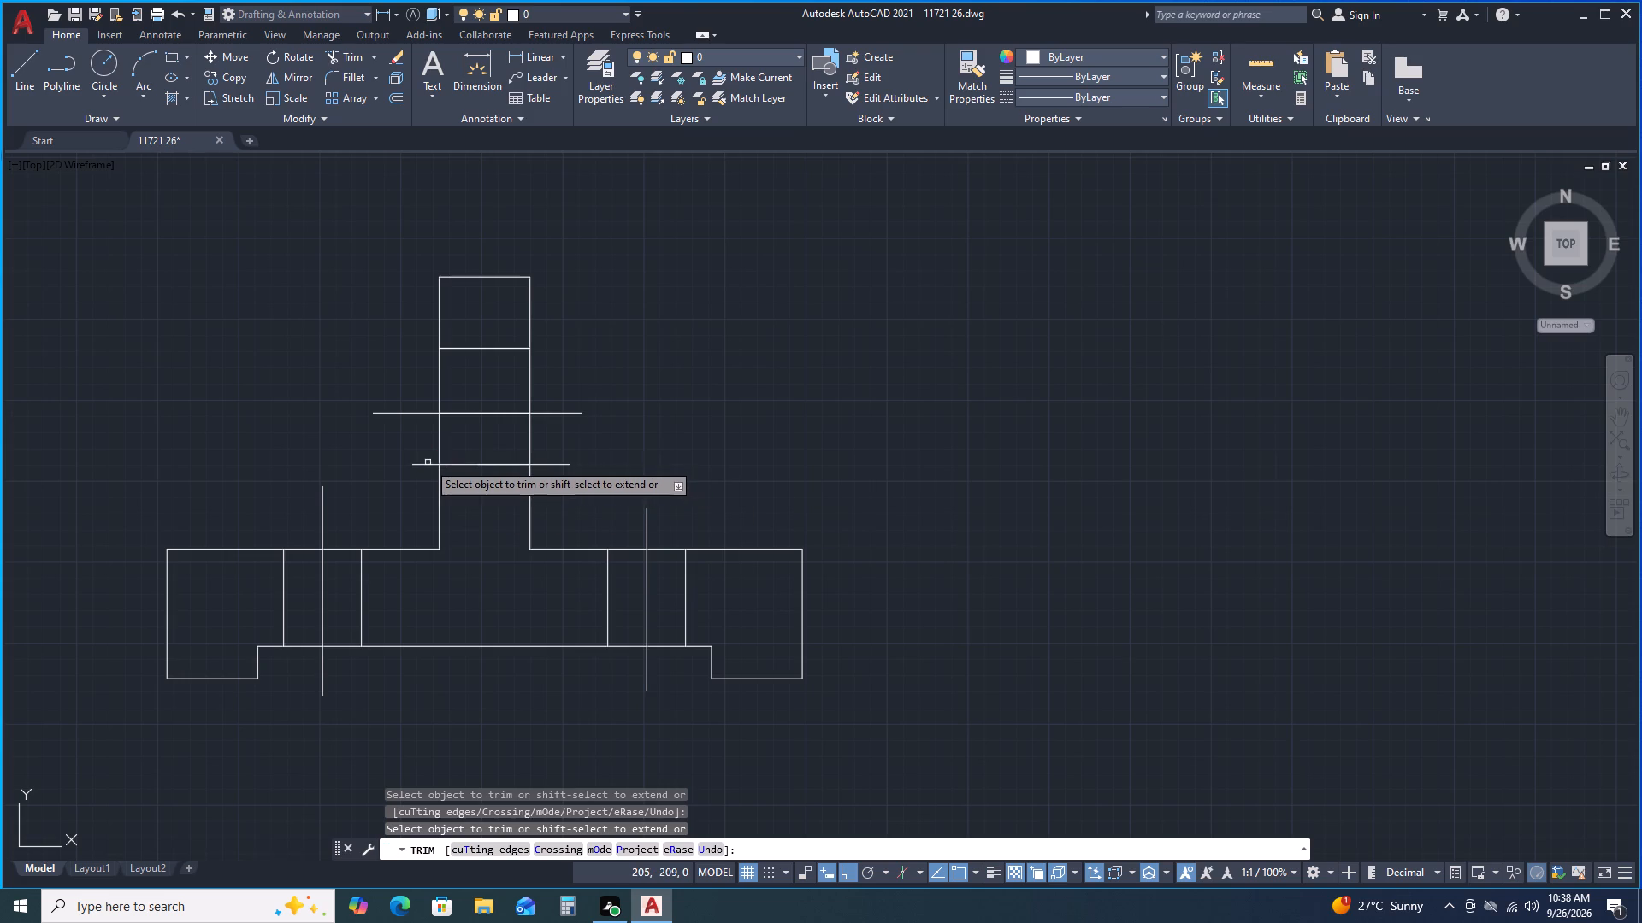
click(425, 463)
click(560, 463)
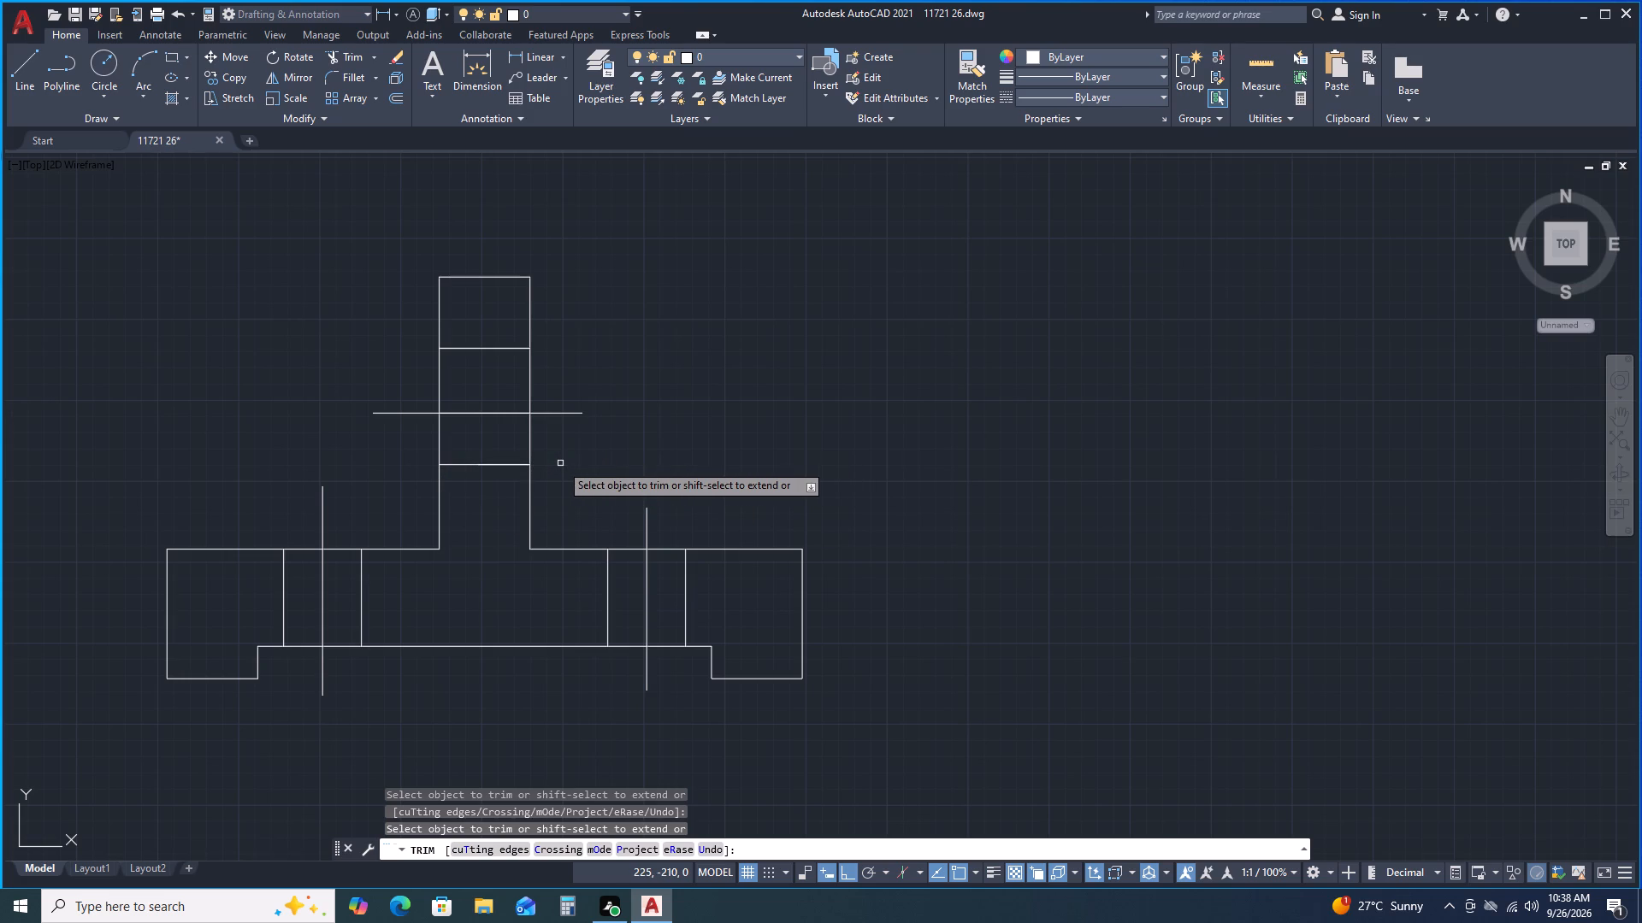
key(space)
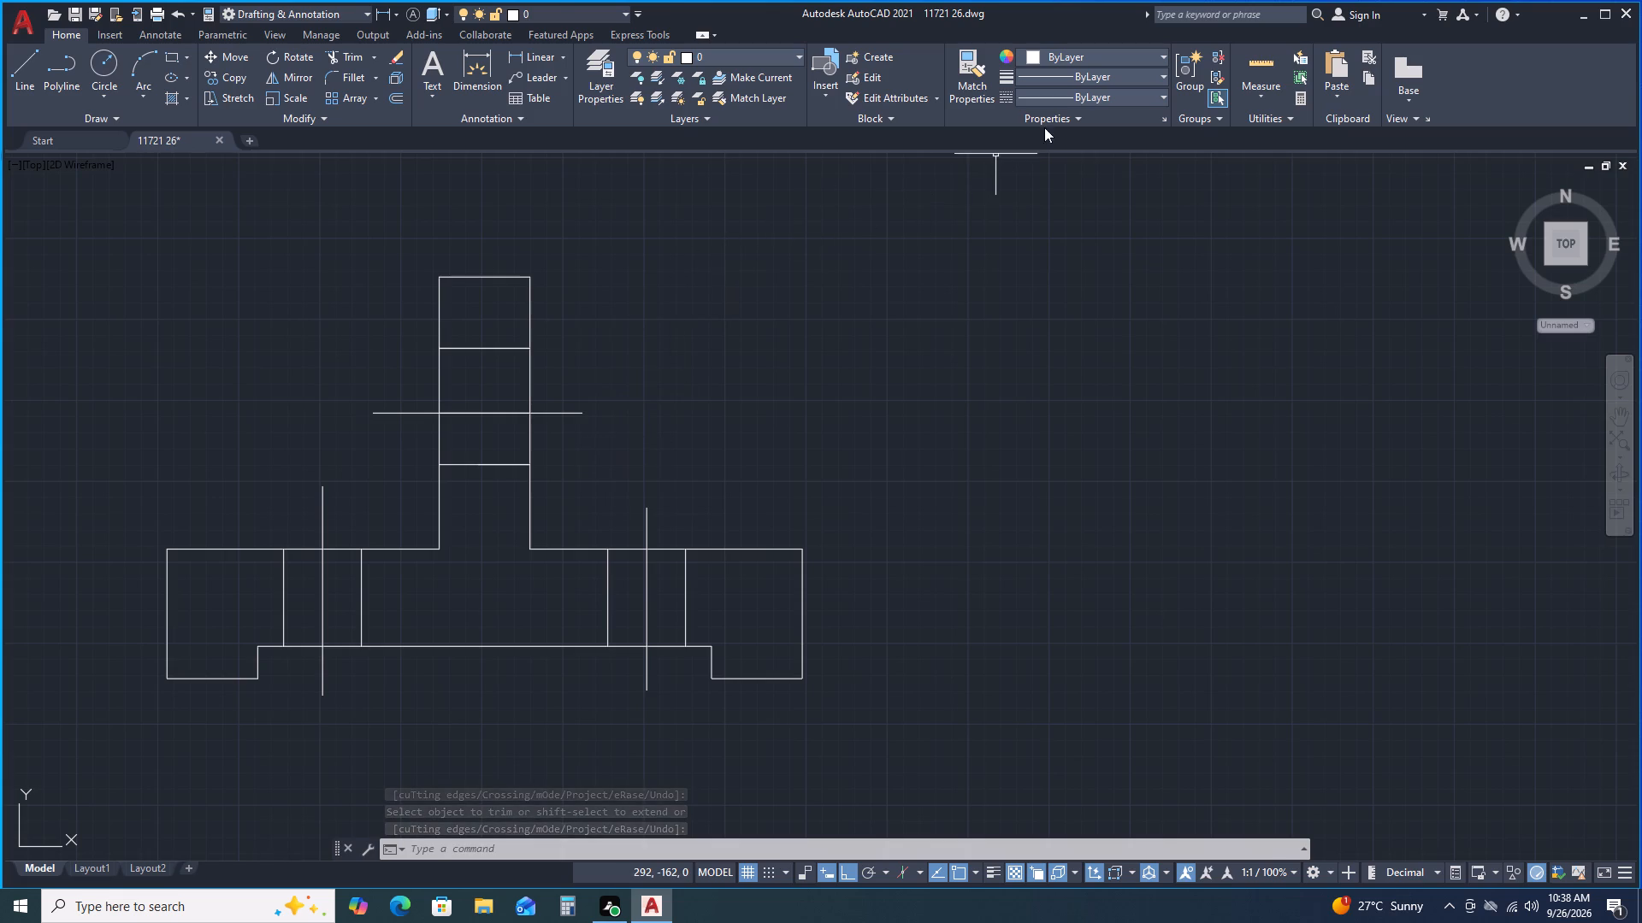
Load the ACAD_ISO02W100 and CENTER linetypes from acad.lin into the drawing.
click(1085, 102)
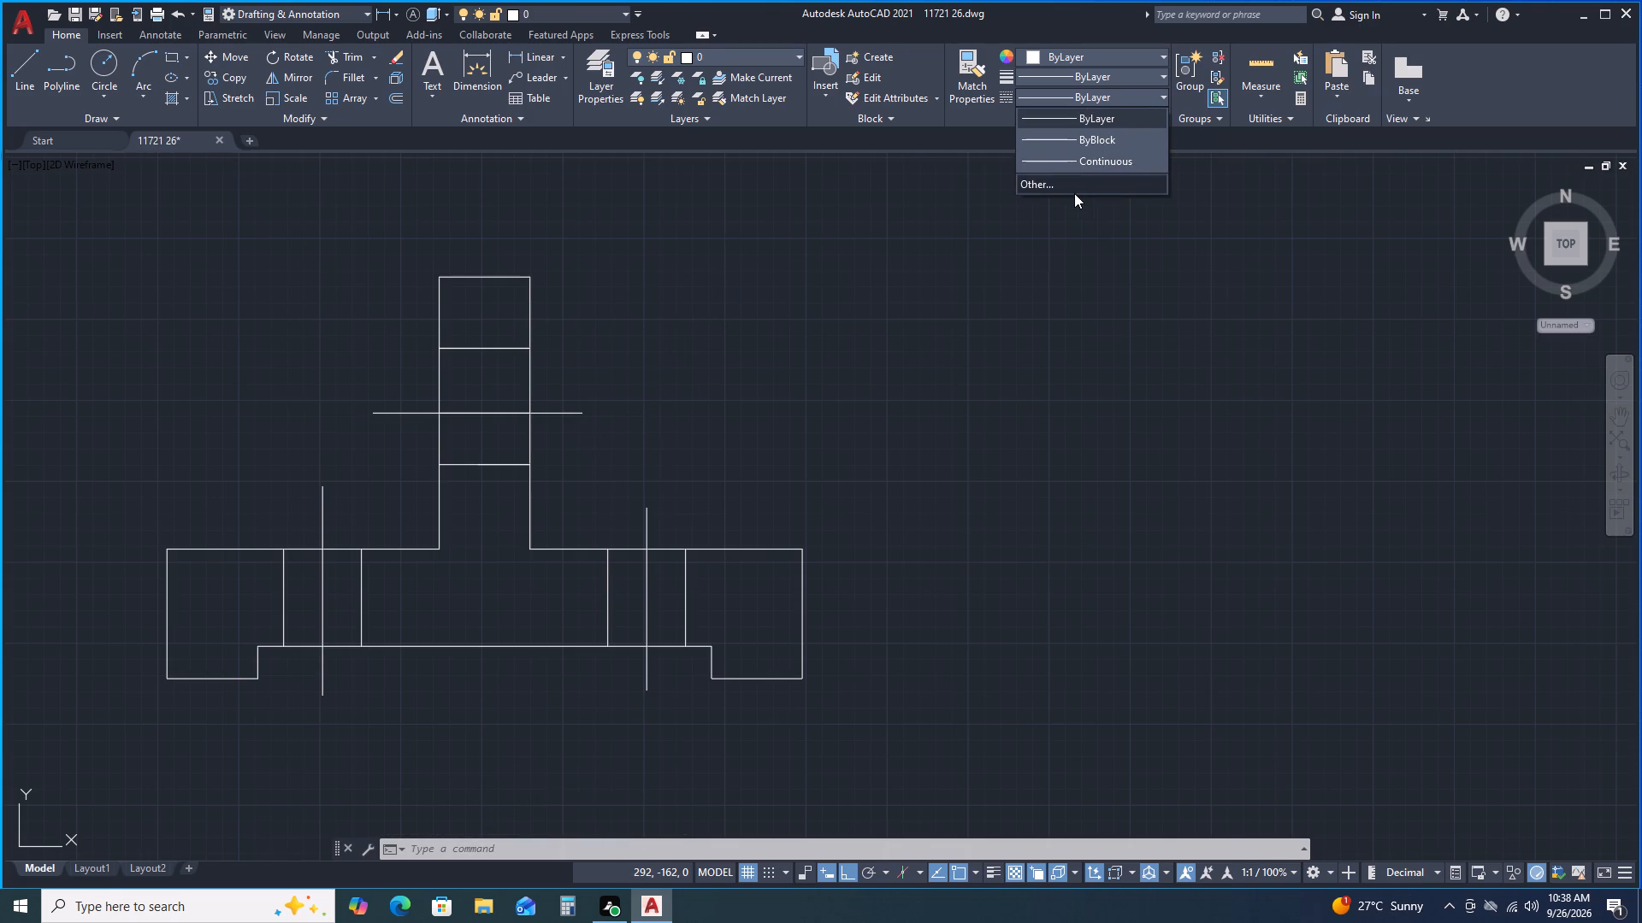
click(1074, 193)
click(947, 302)
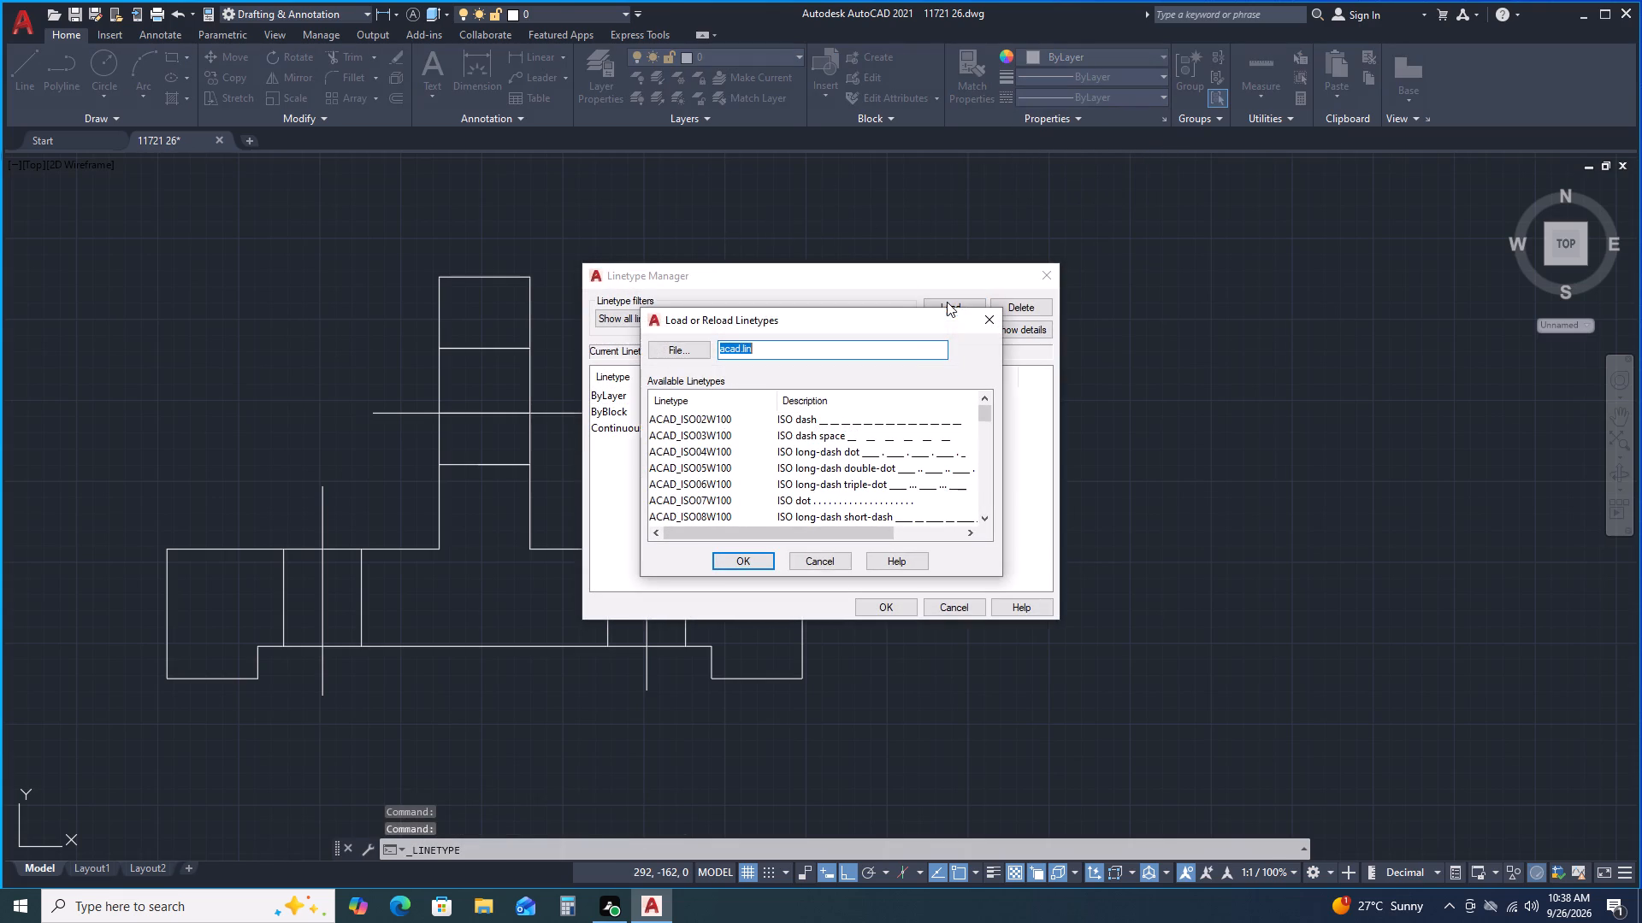
click(852, 426)
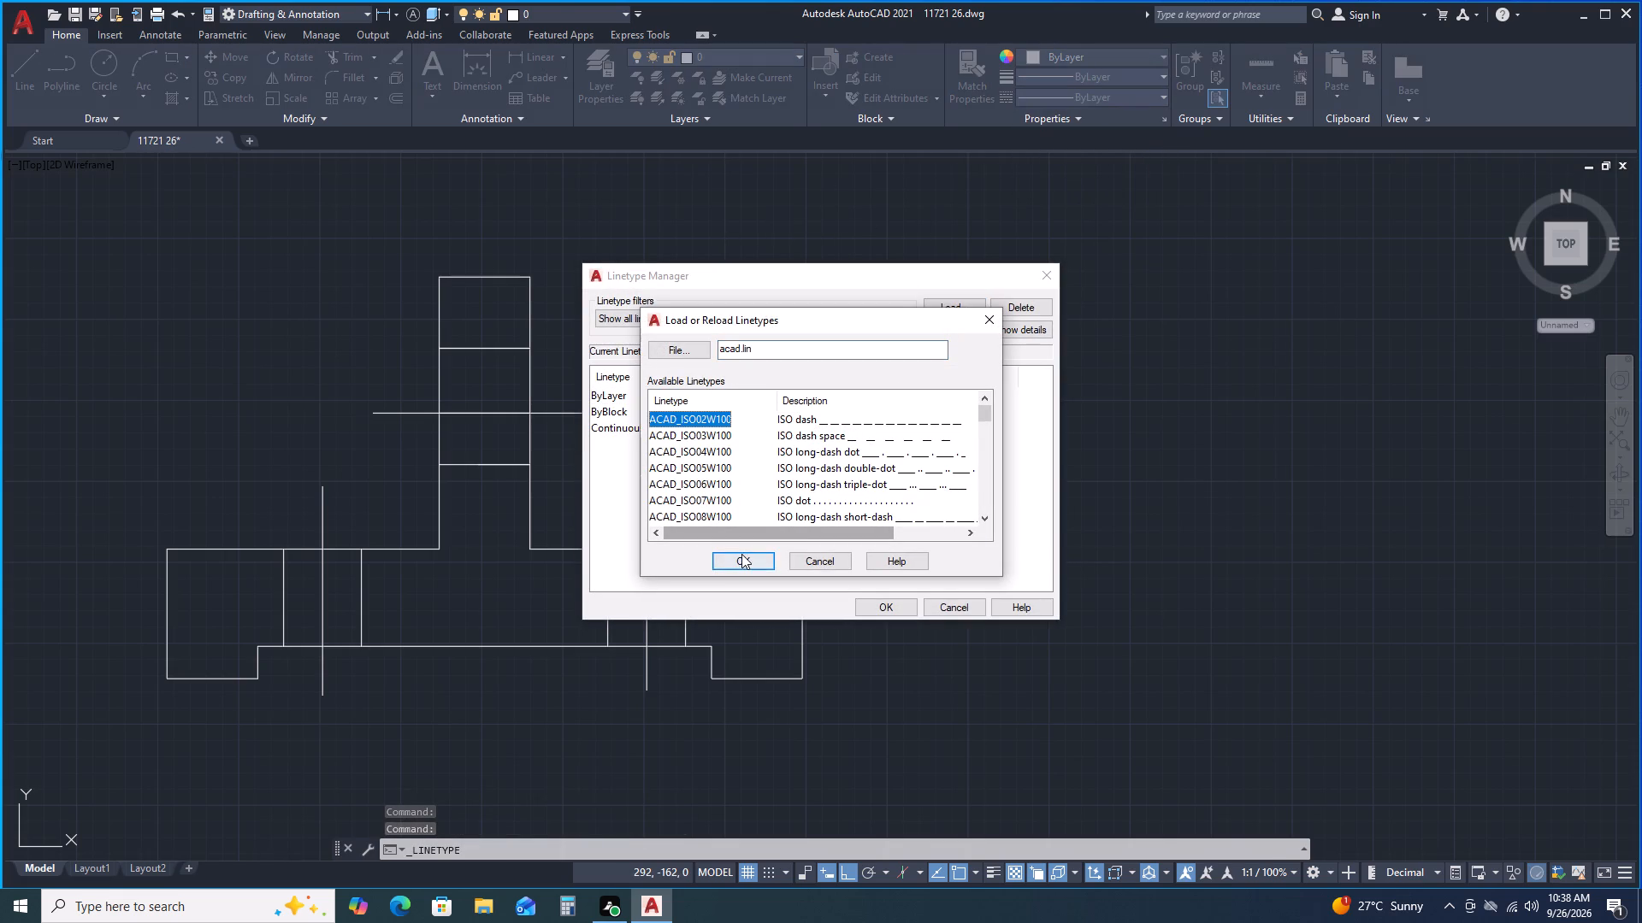
click(741, 555)
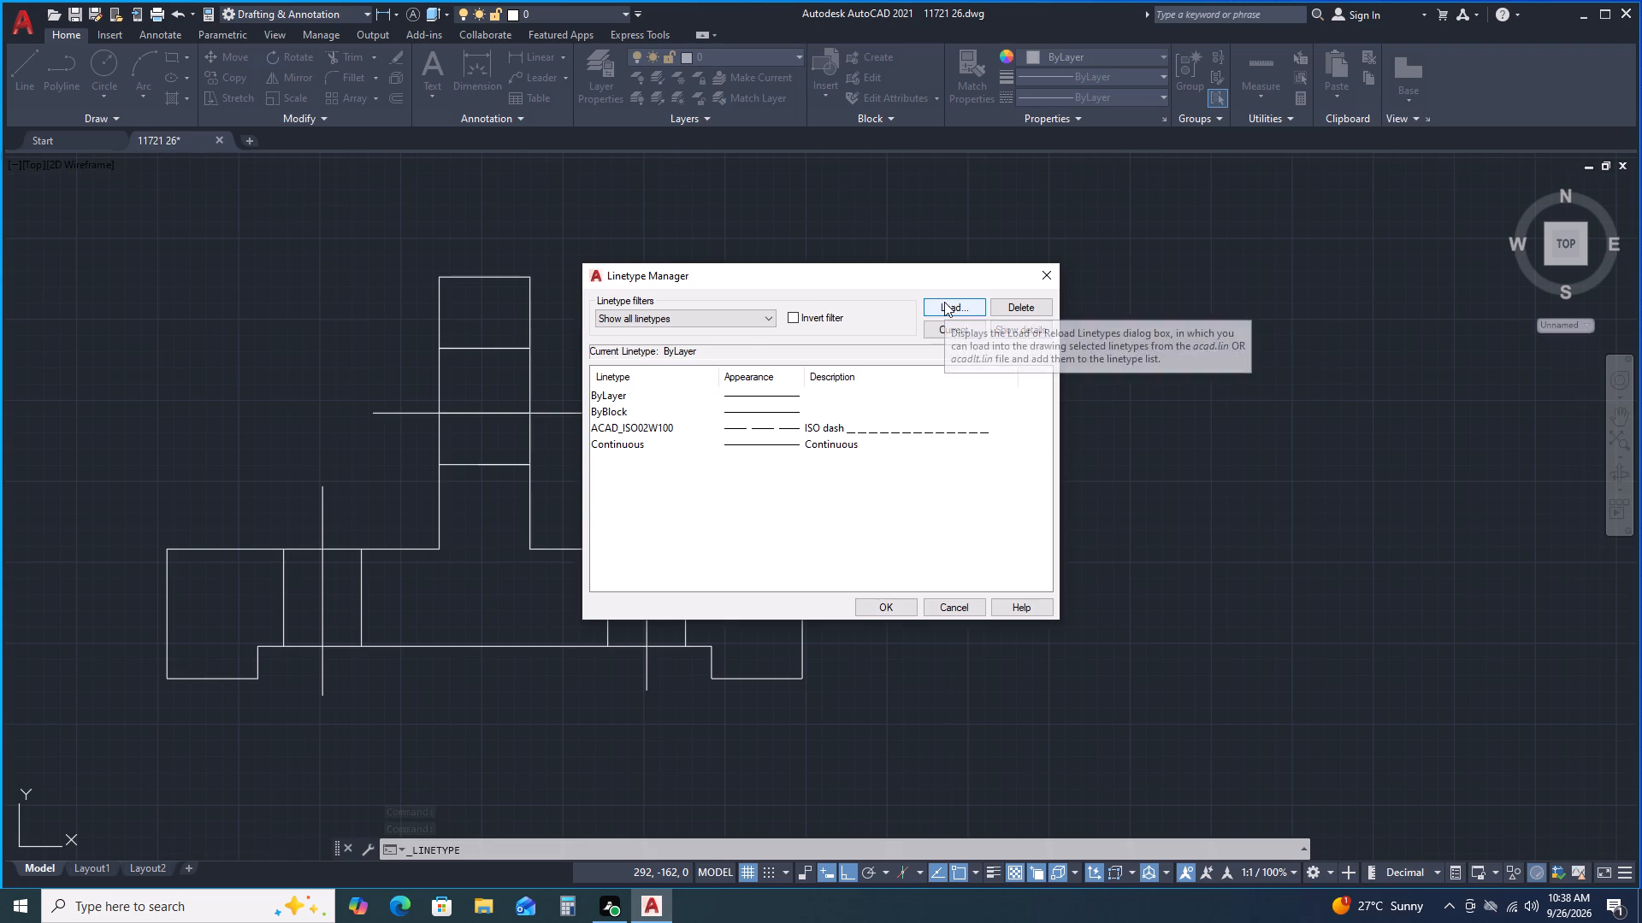
click(944, 302)
scroll(812, 434, down, 4)
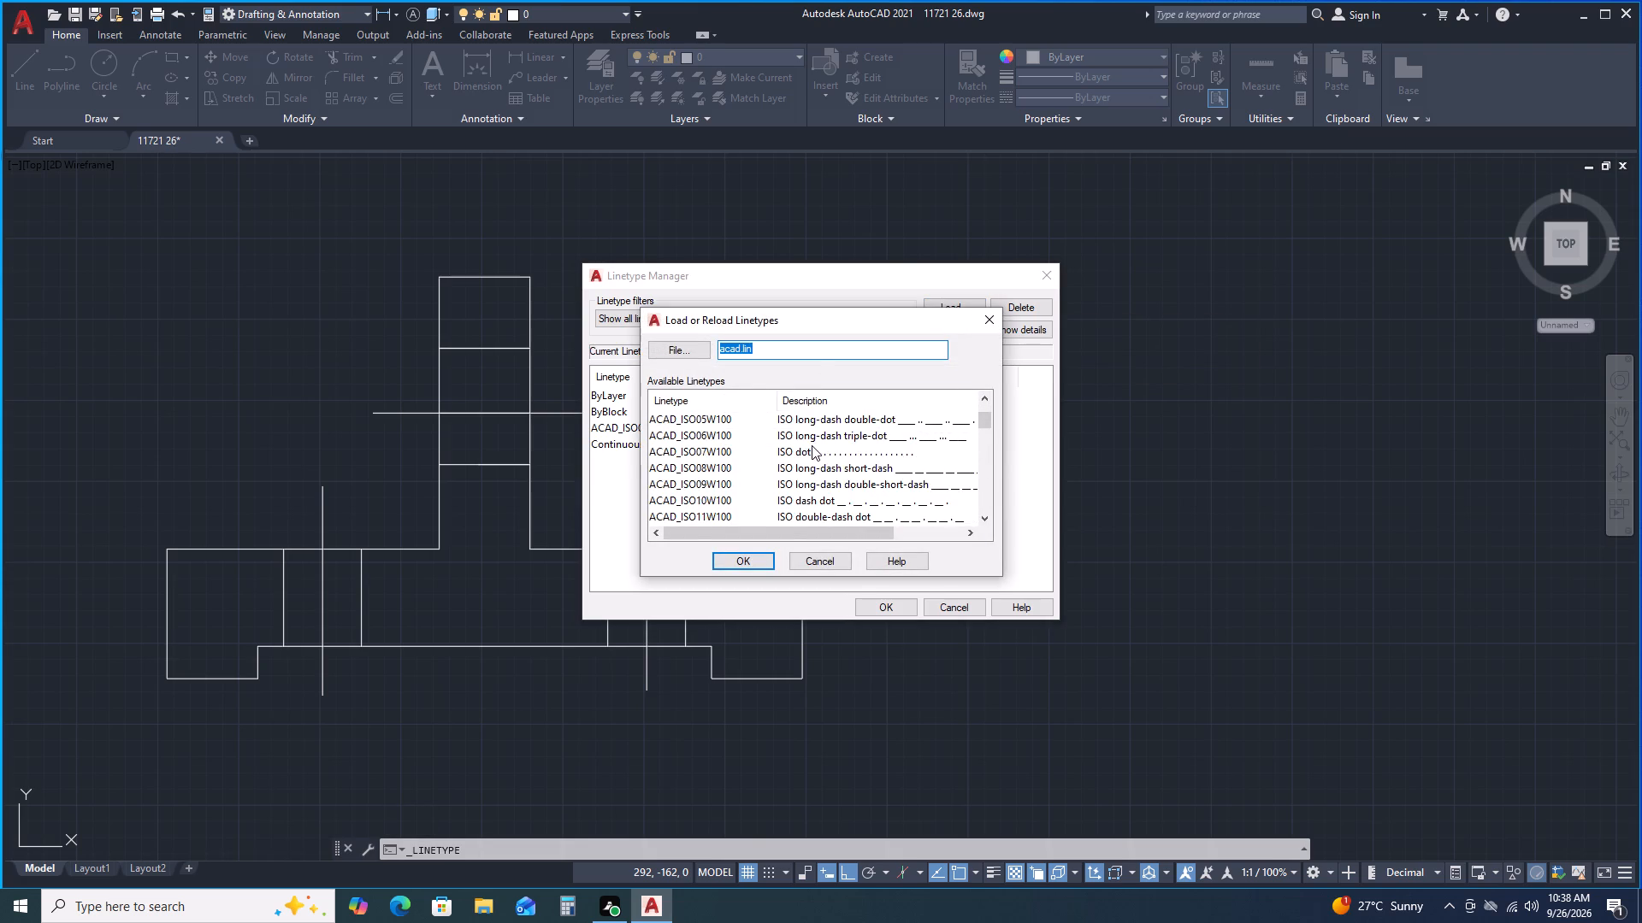
scroll(813, 446, up, 1)
scroll(813, 446, down, 3)
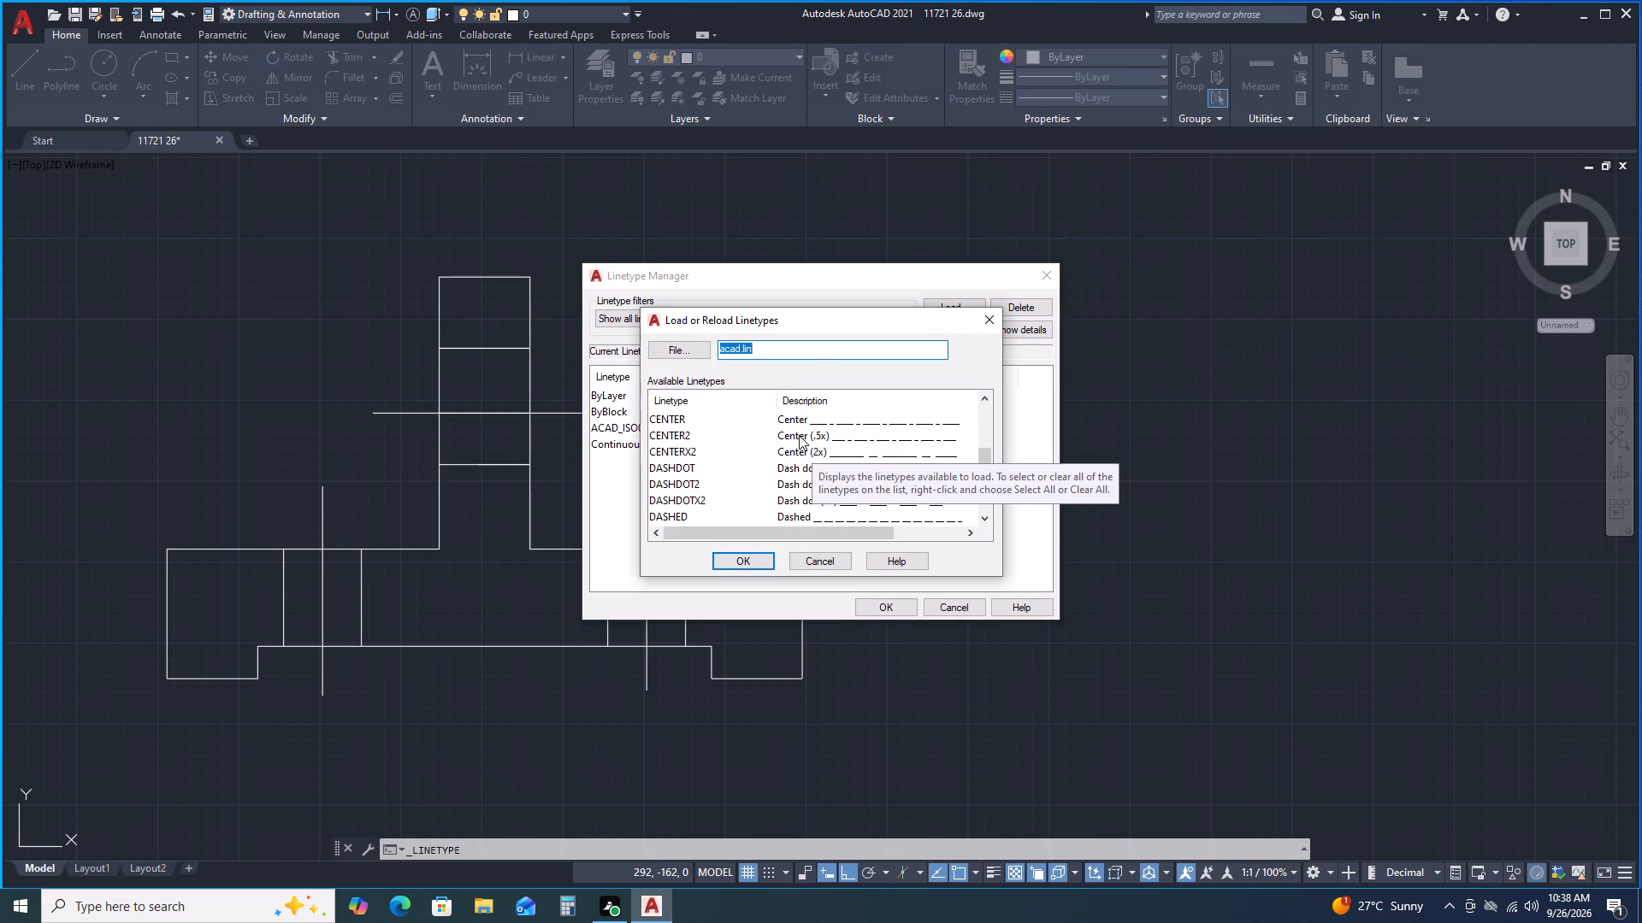
click(798, 421)
click(737, 561)
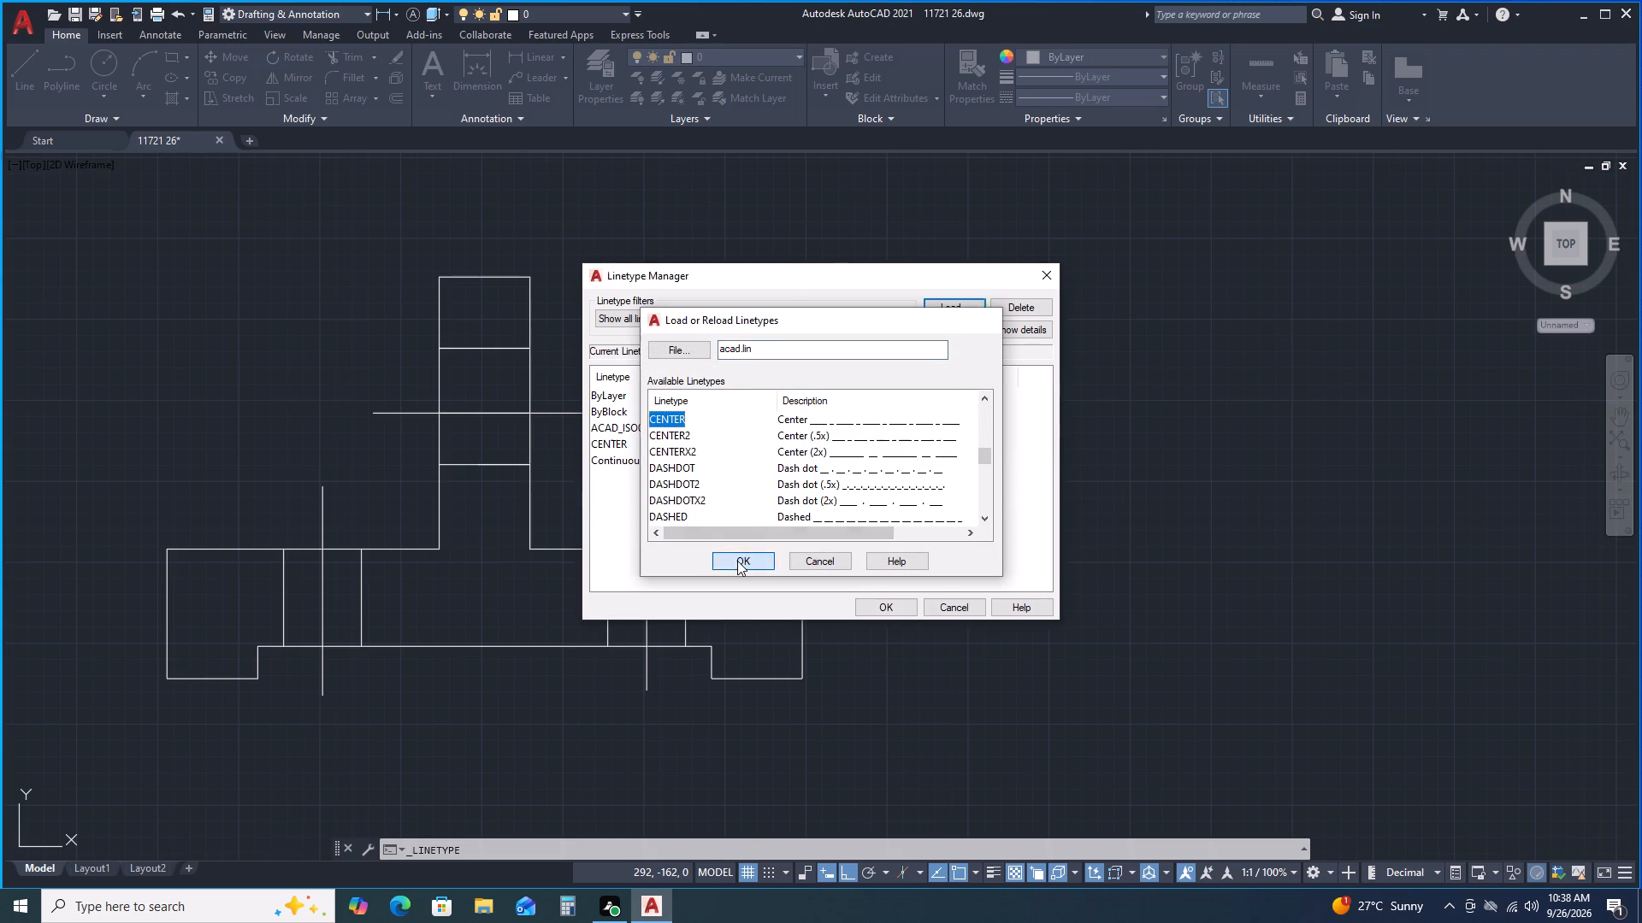
click(893, 609)
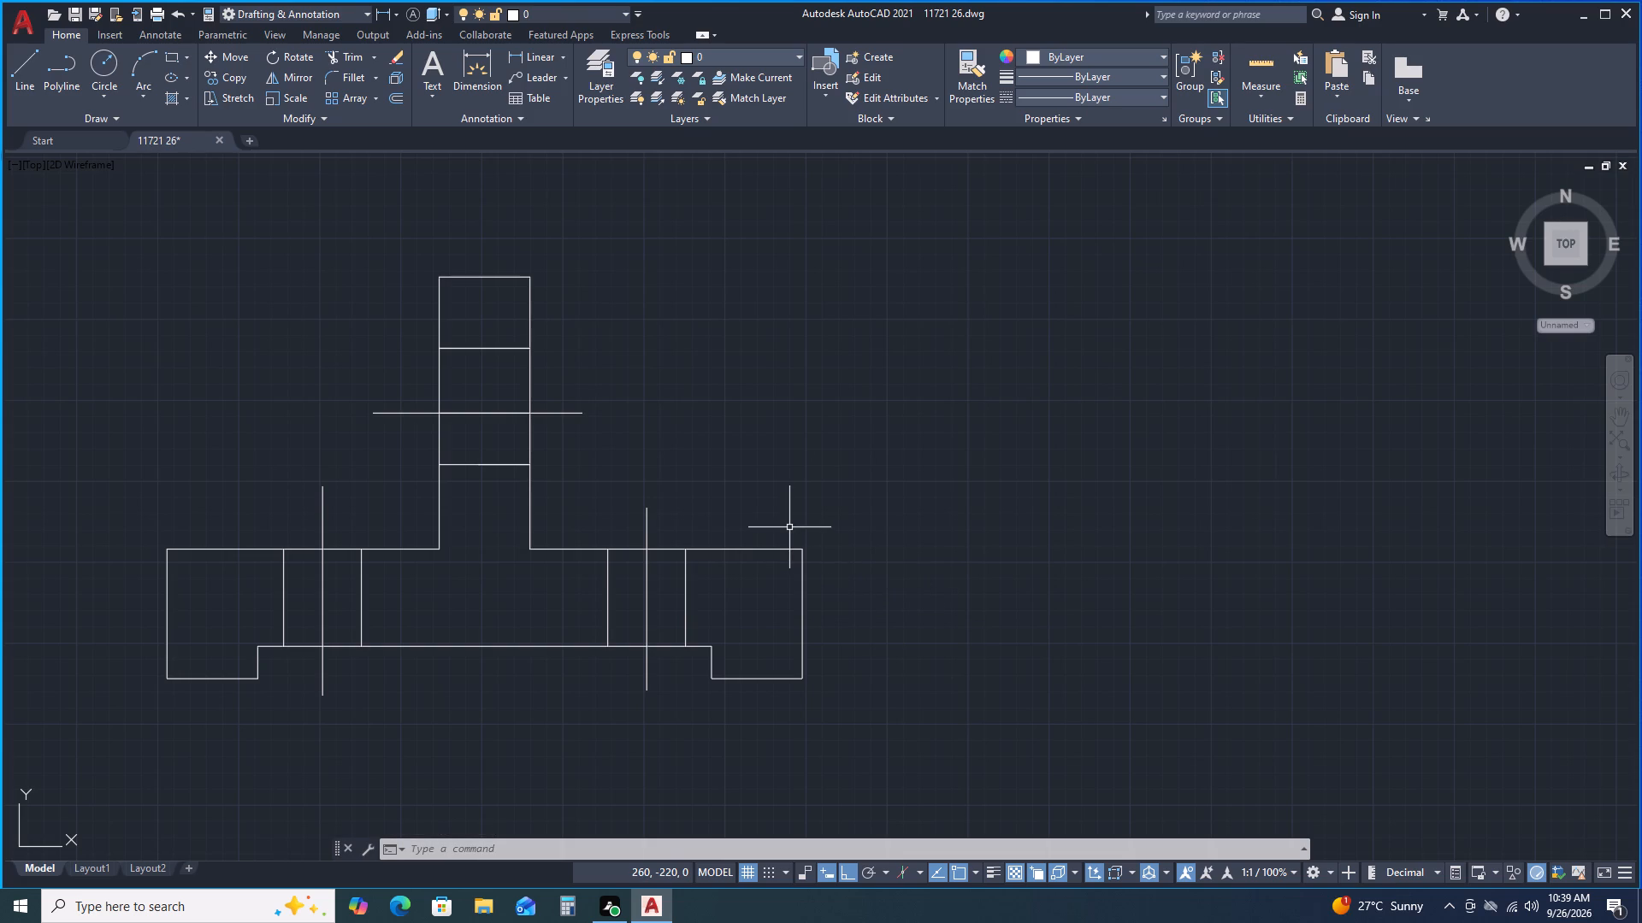
Change the linetype of the upright's horizontal centre line to CENTER.
click(579, 433)
click(565, 372)
right_click(565, 372)
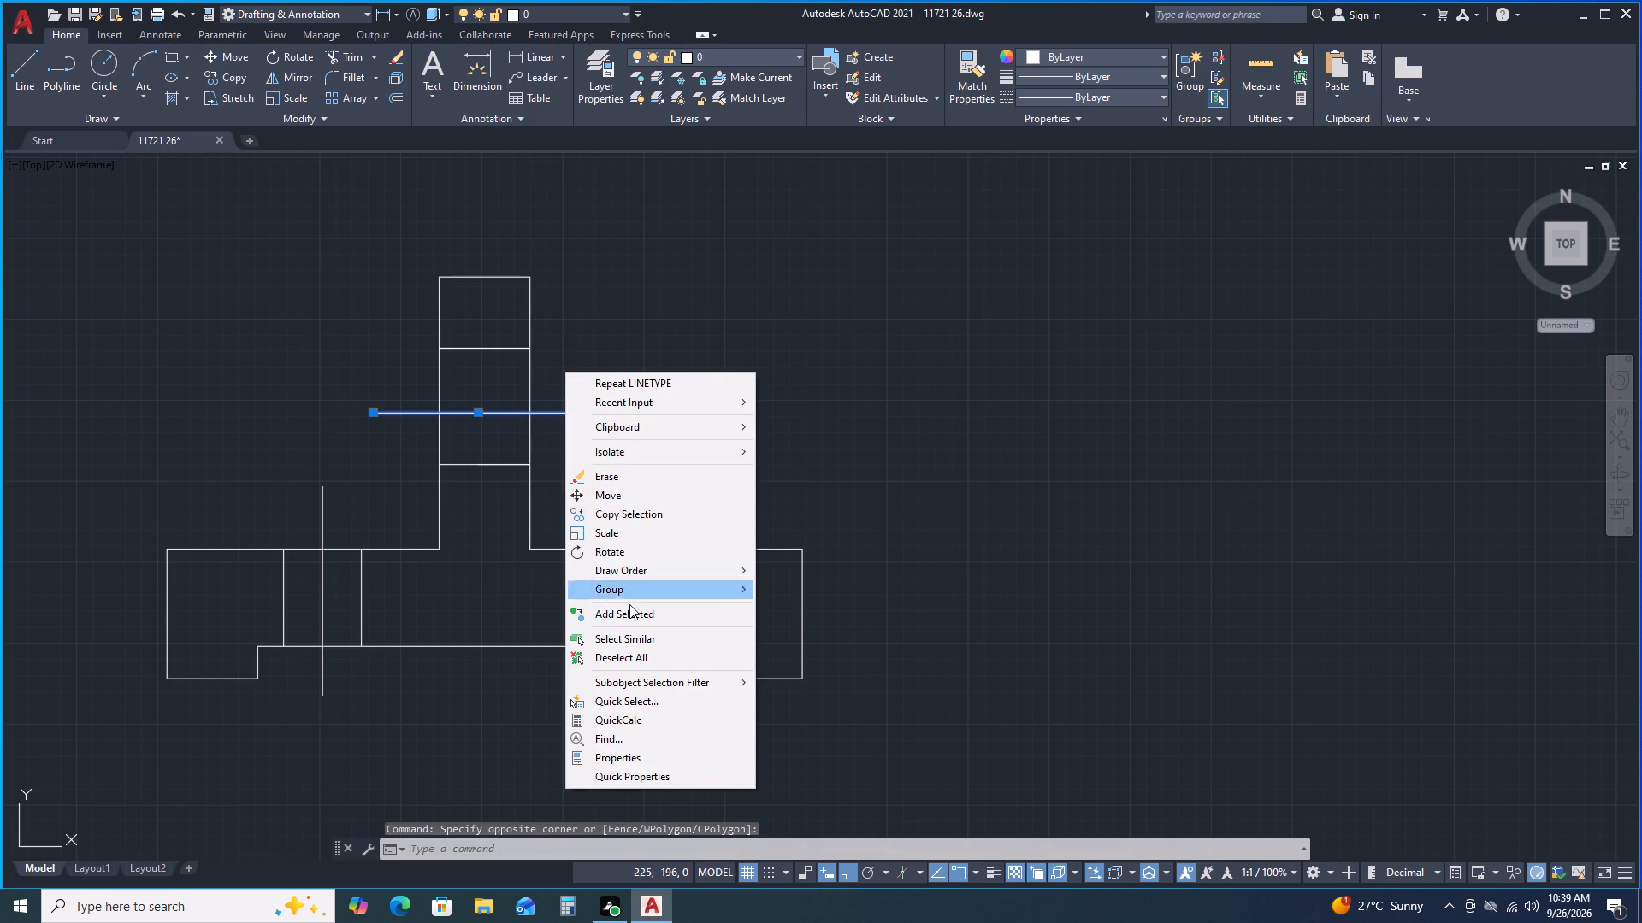
click(627, 754)
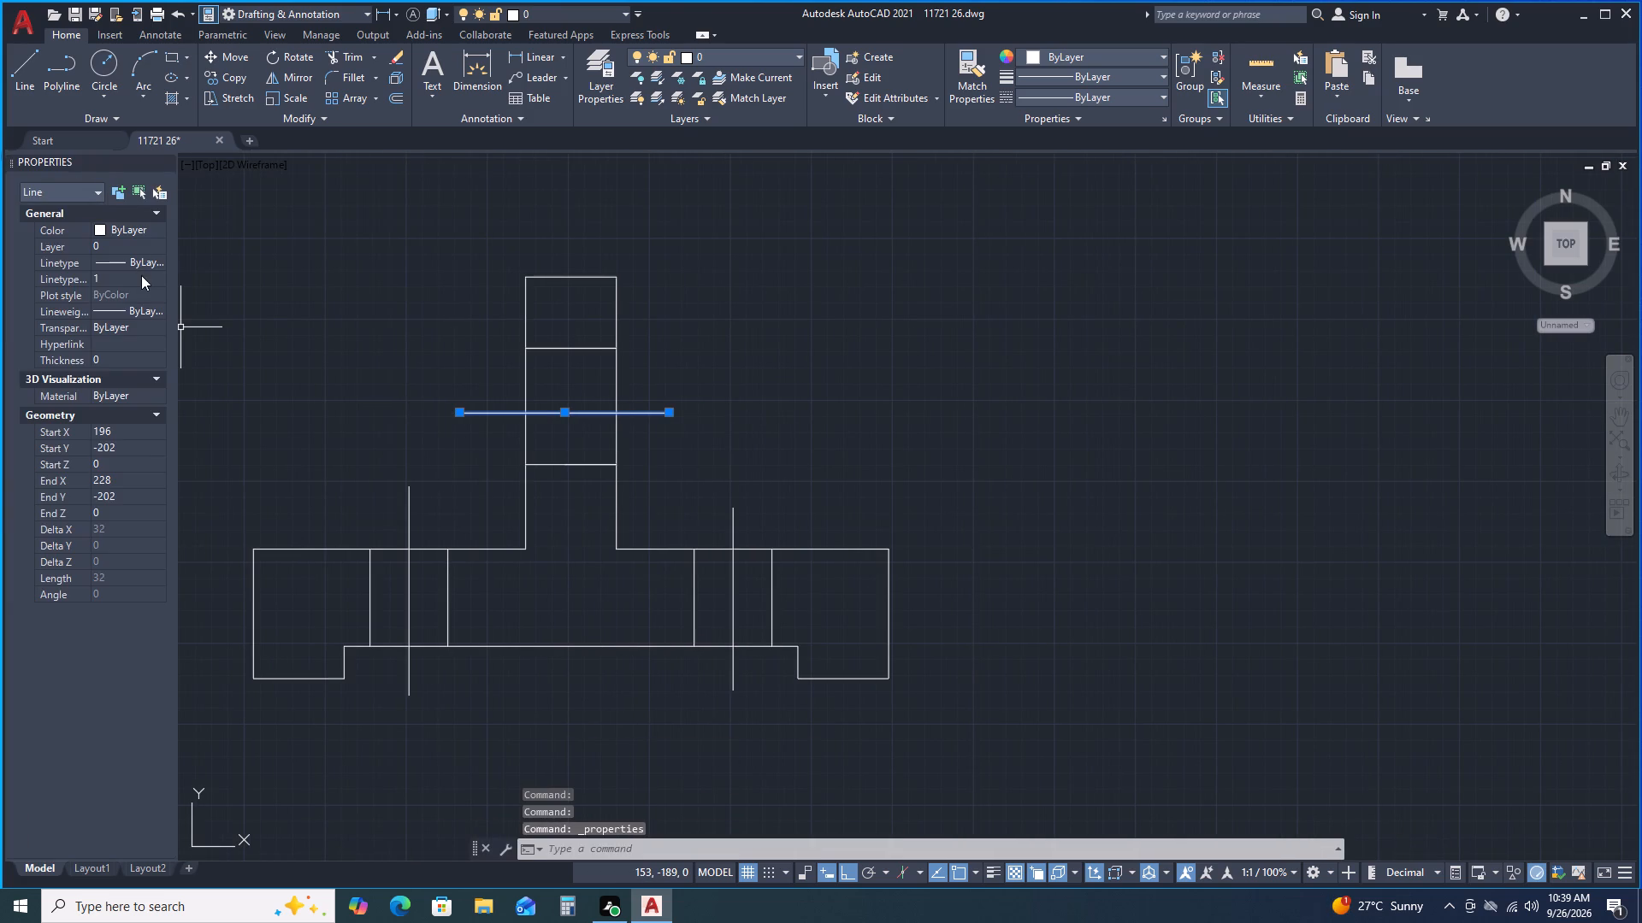
click(143, 262)
click(143, 262)
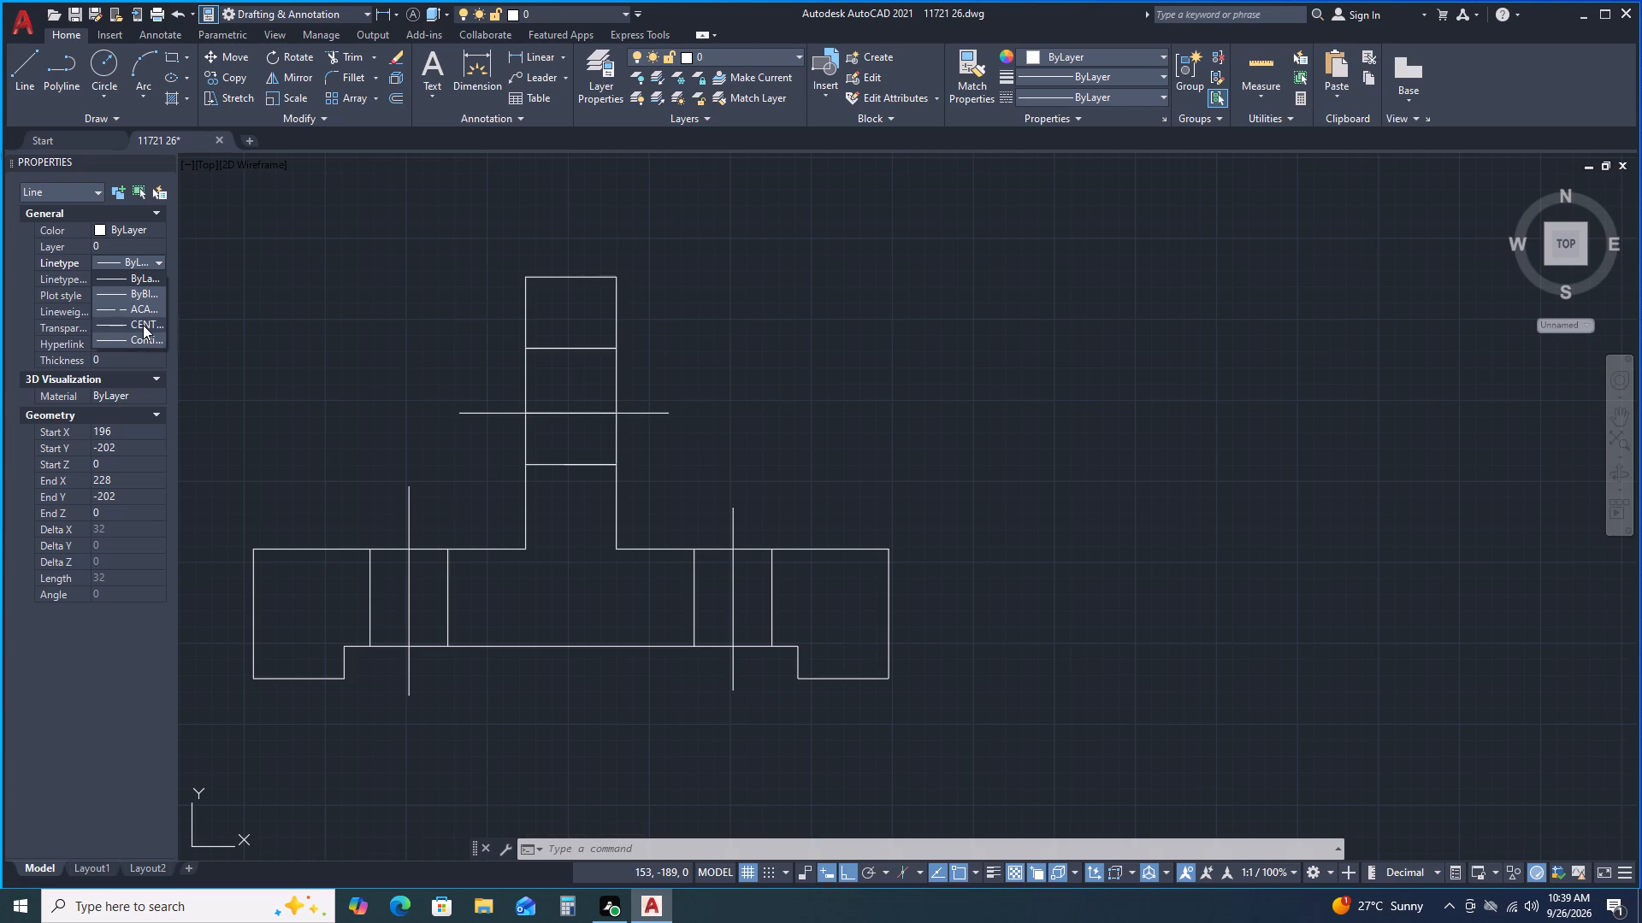
click(143, 325)
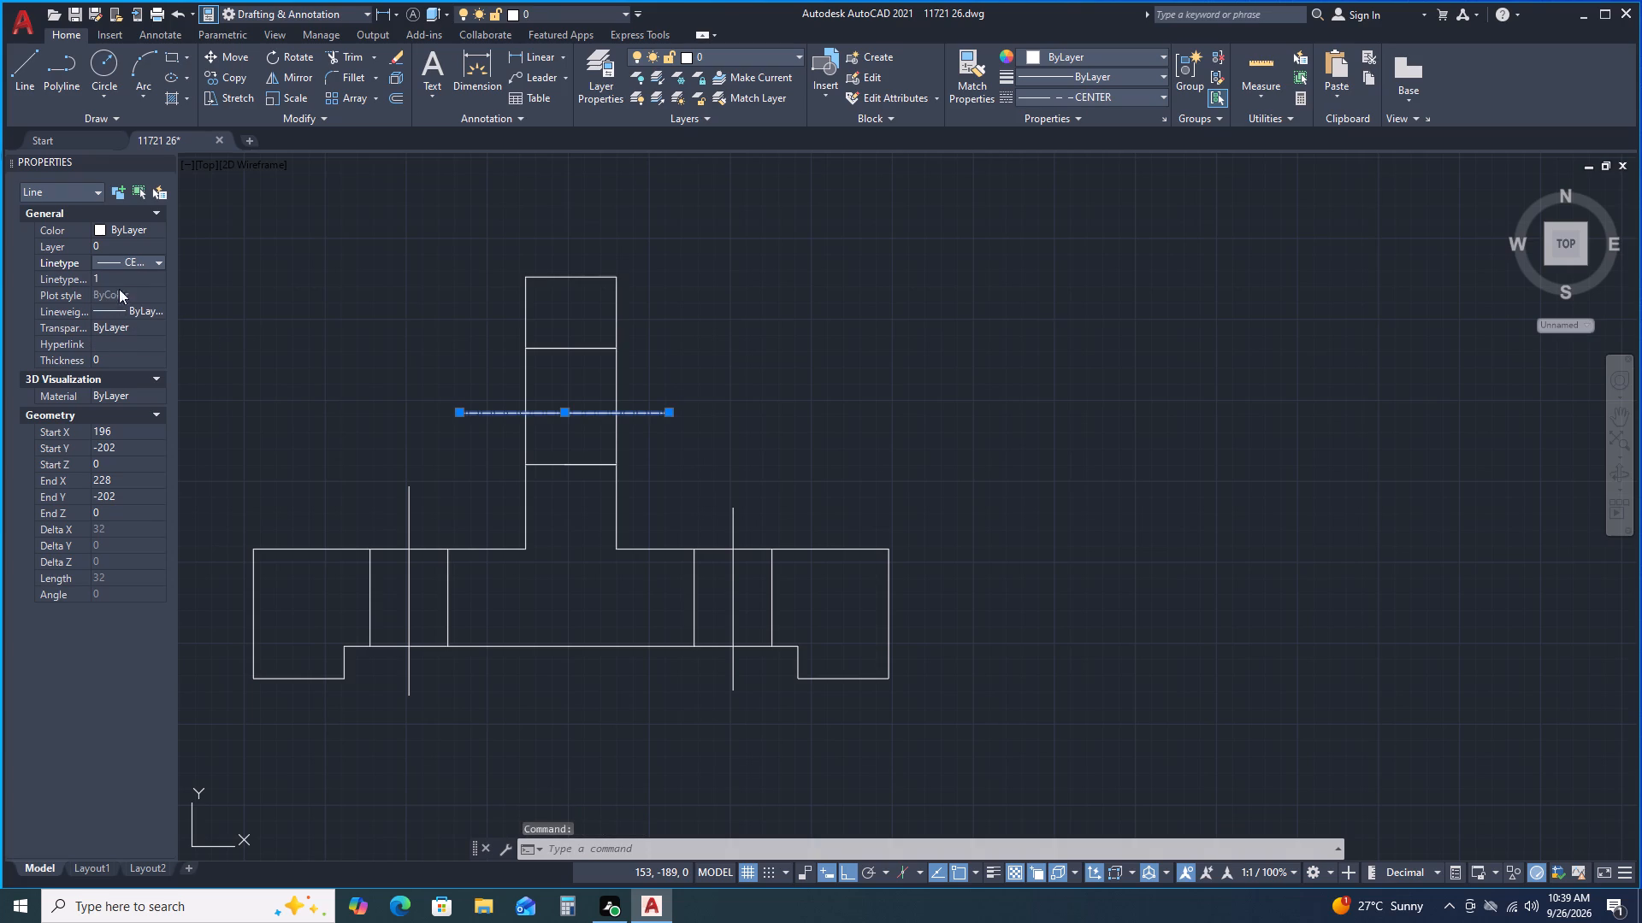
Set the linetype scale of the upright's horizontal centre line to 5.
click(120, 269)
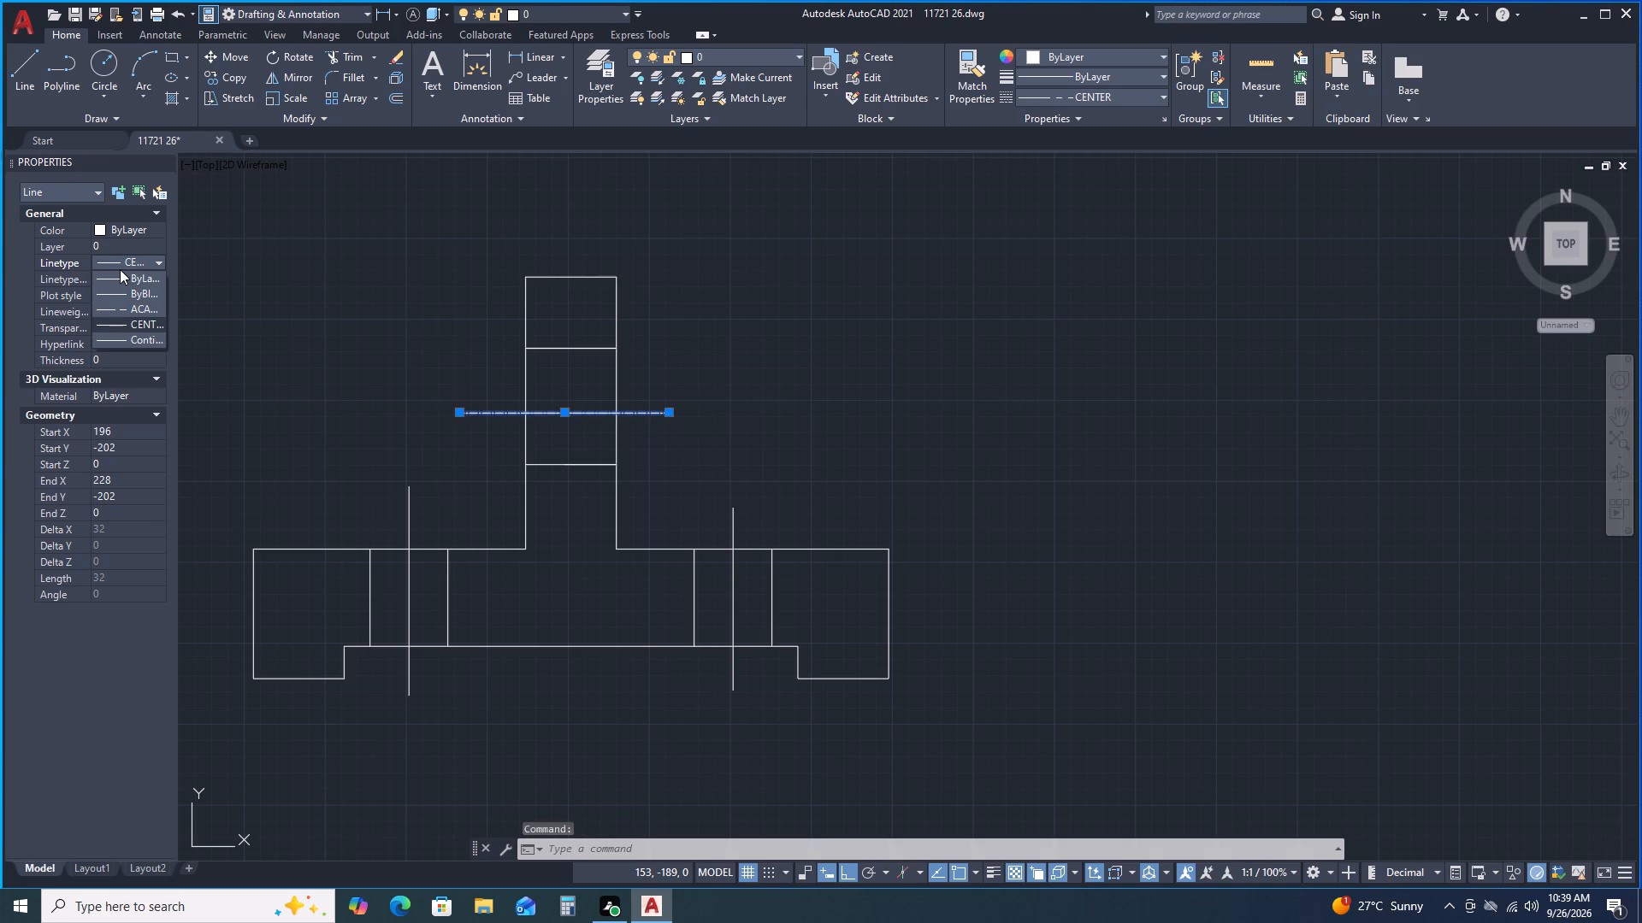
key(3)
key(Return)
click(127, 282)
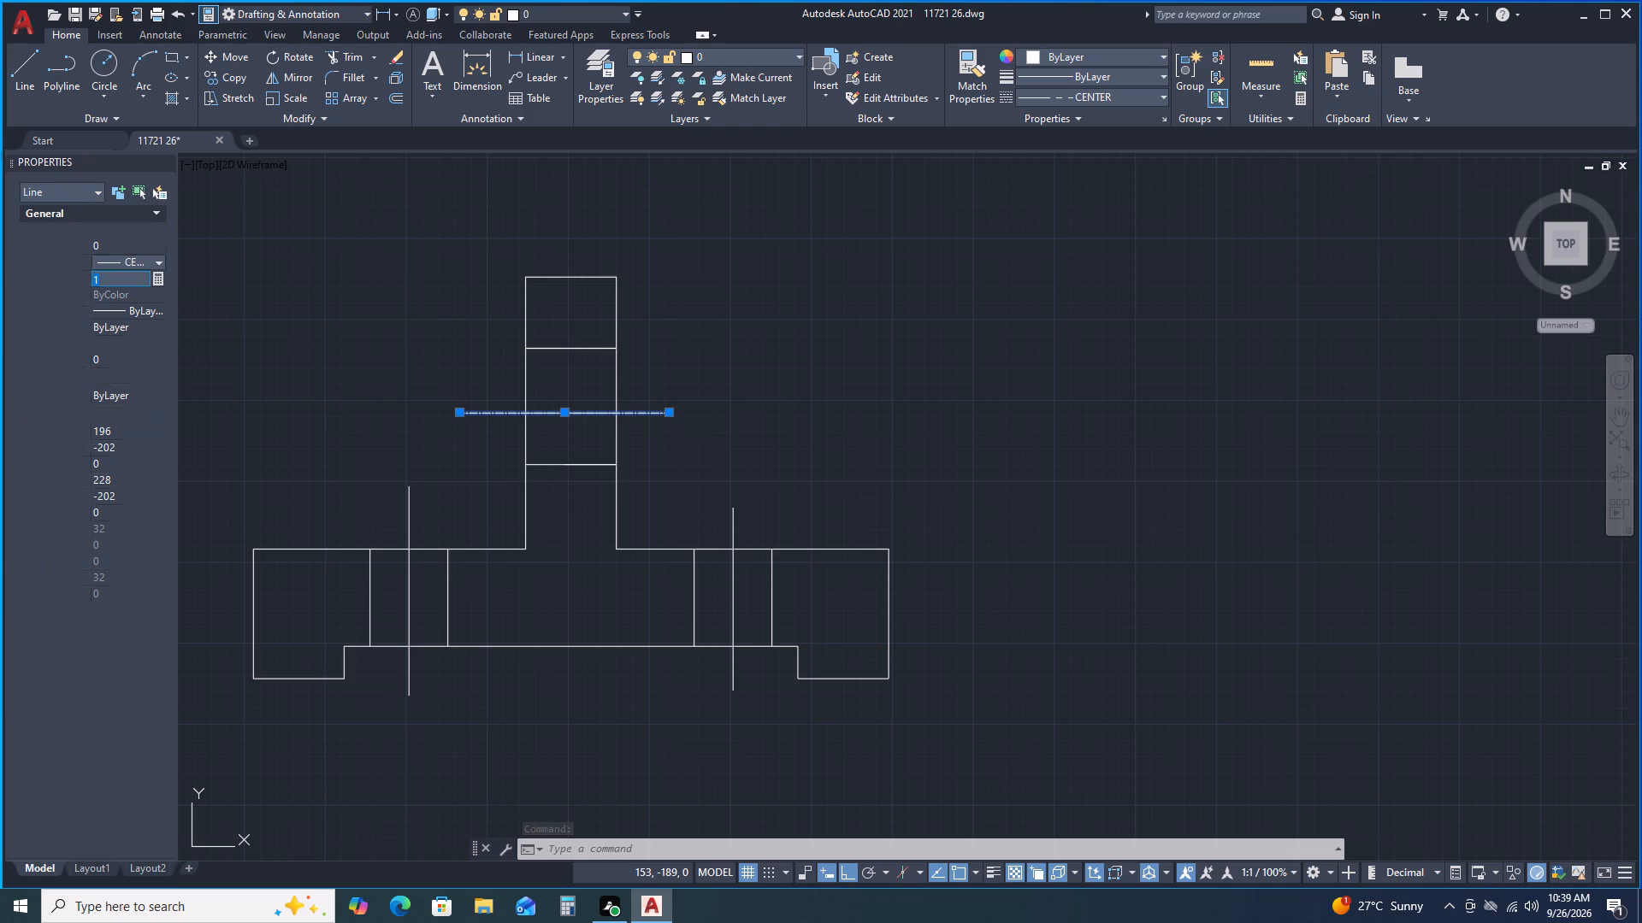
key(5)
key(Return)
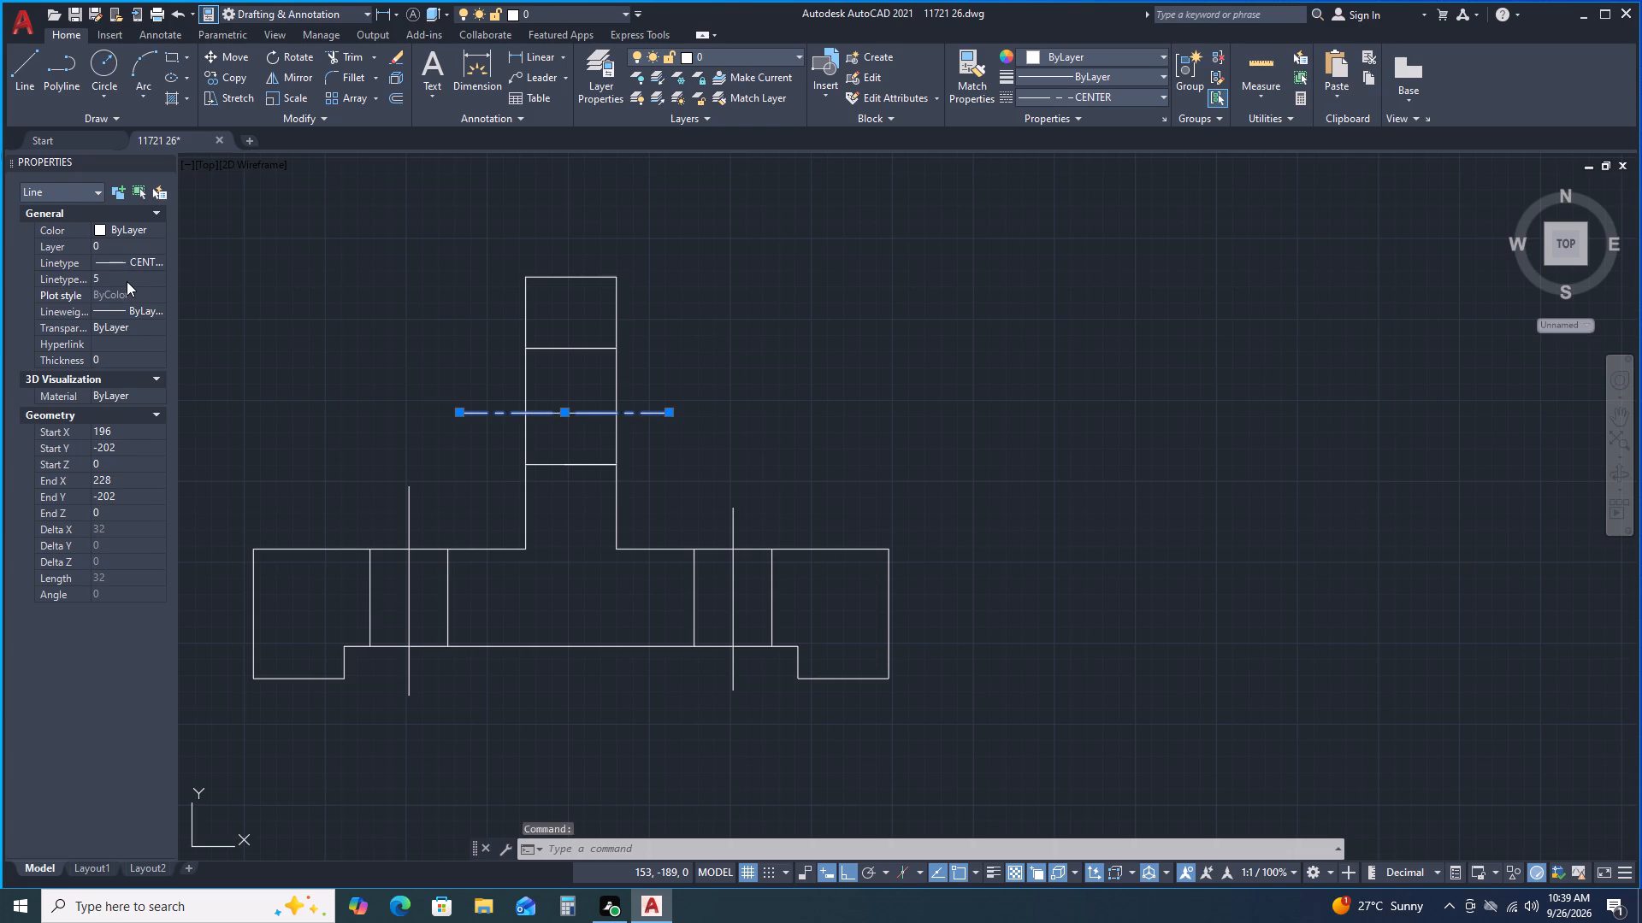
Set the linetype scale of the upright's centre line to 4, close its properties and deselect it.
click(109, 272)
key(4)
key(Return)
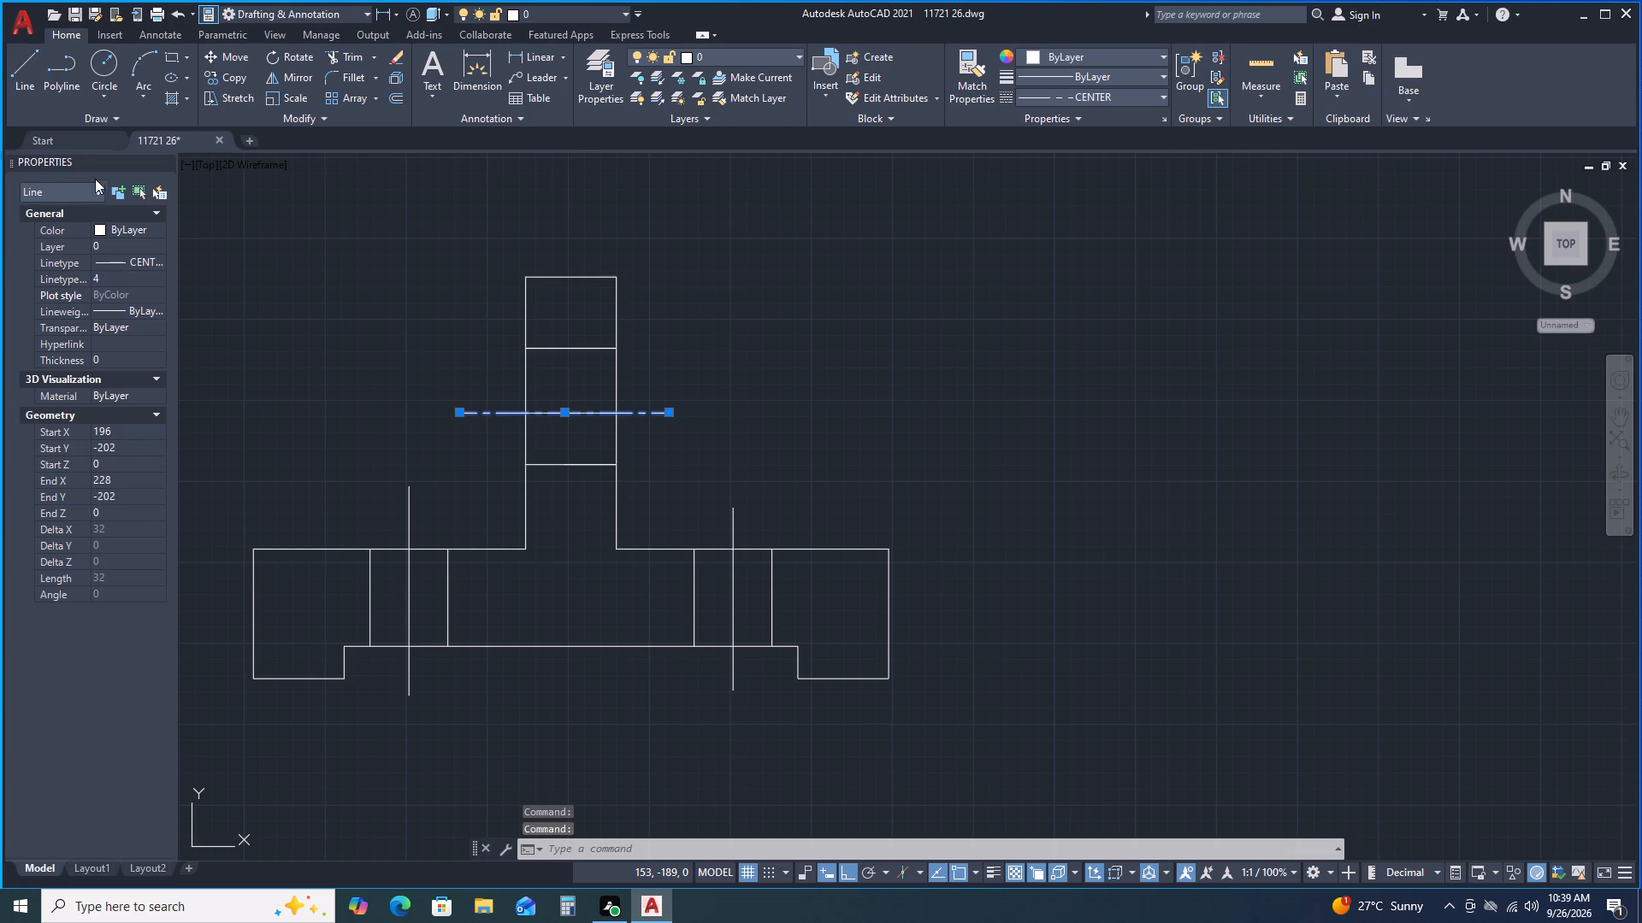
click(165, 159)
key(Escape)
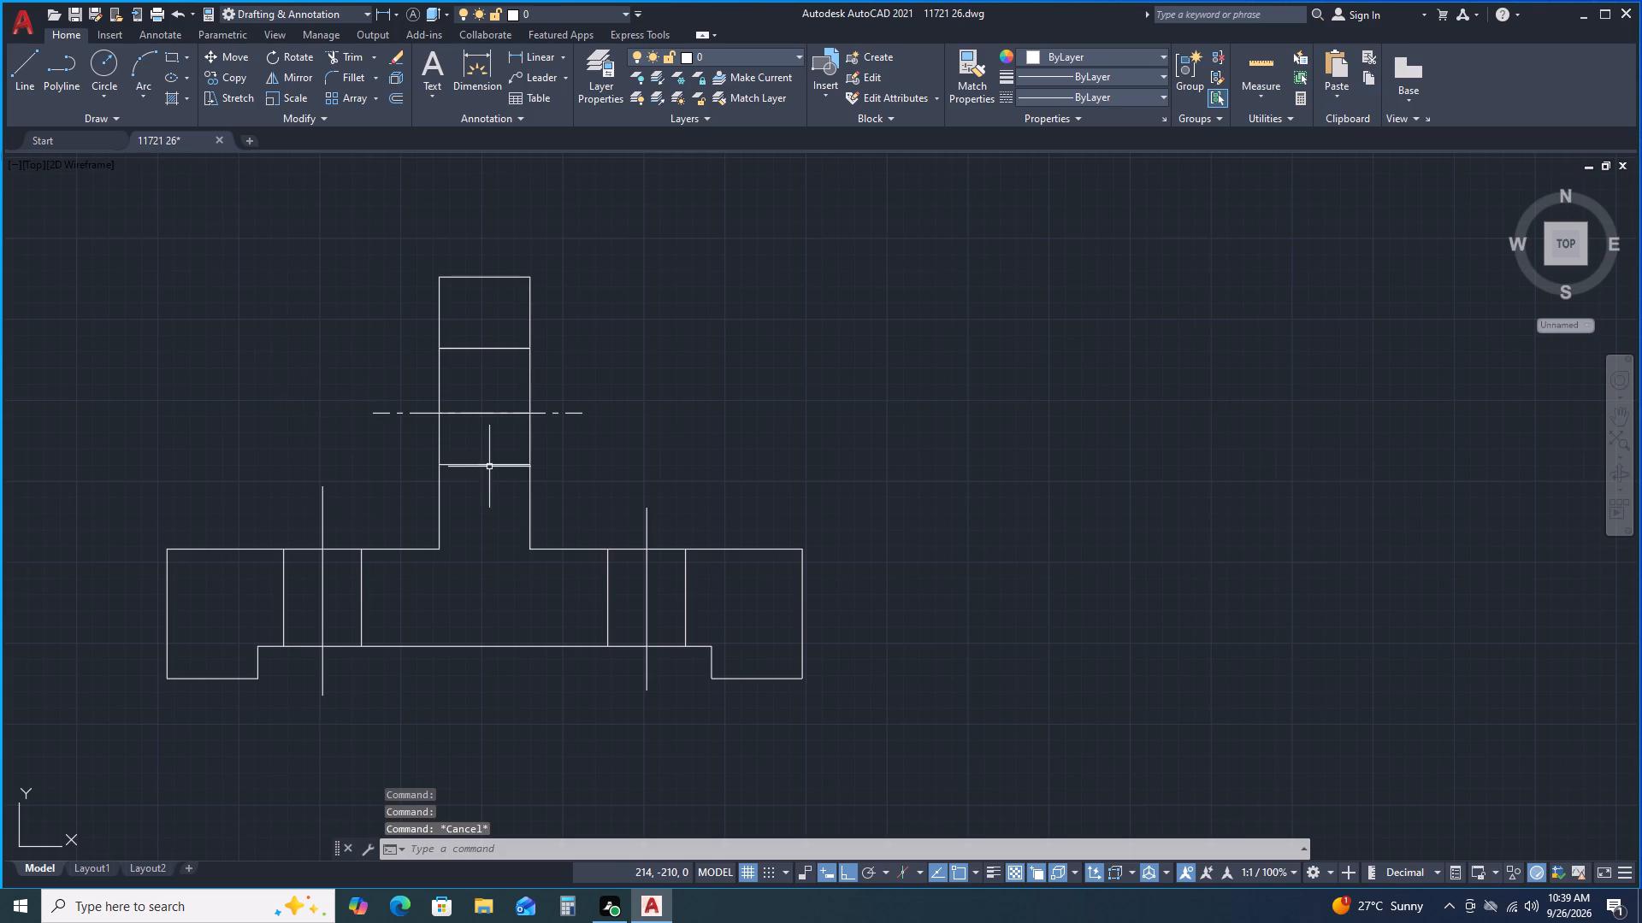
Join the segments of each vertical hole centre line in the base into a single polyline.
click(343, 510)
click(292, 486)
click(340, 588)
drag(314, 579, 314, 592)
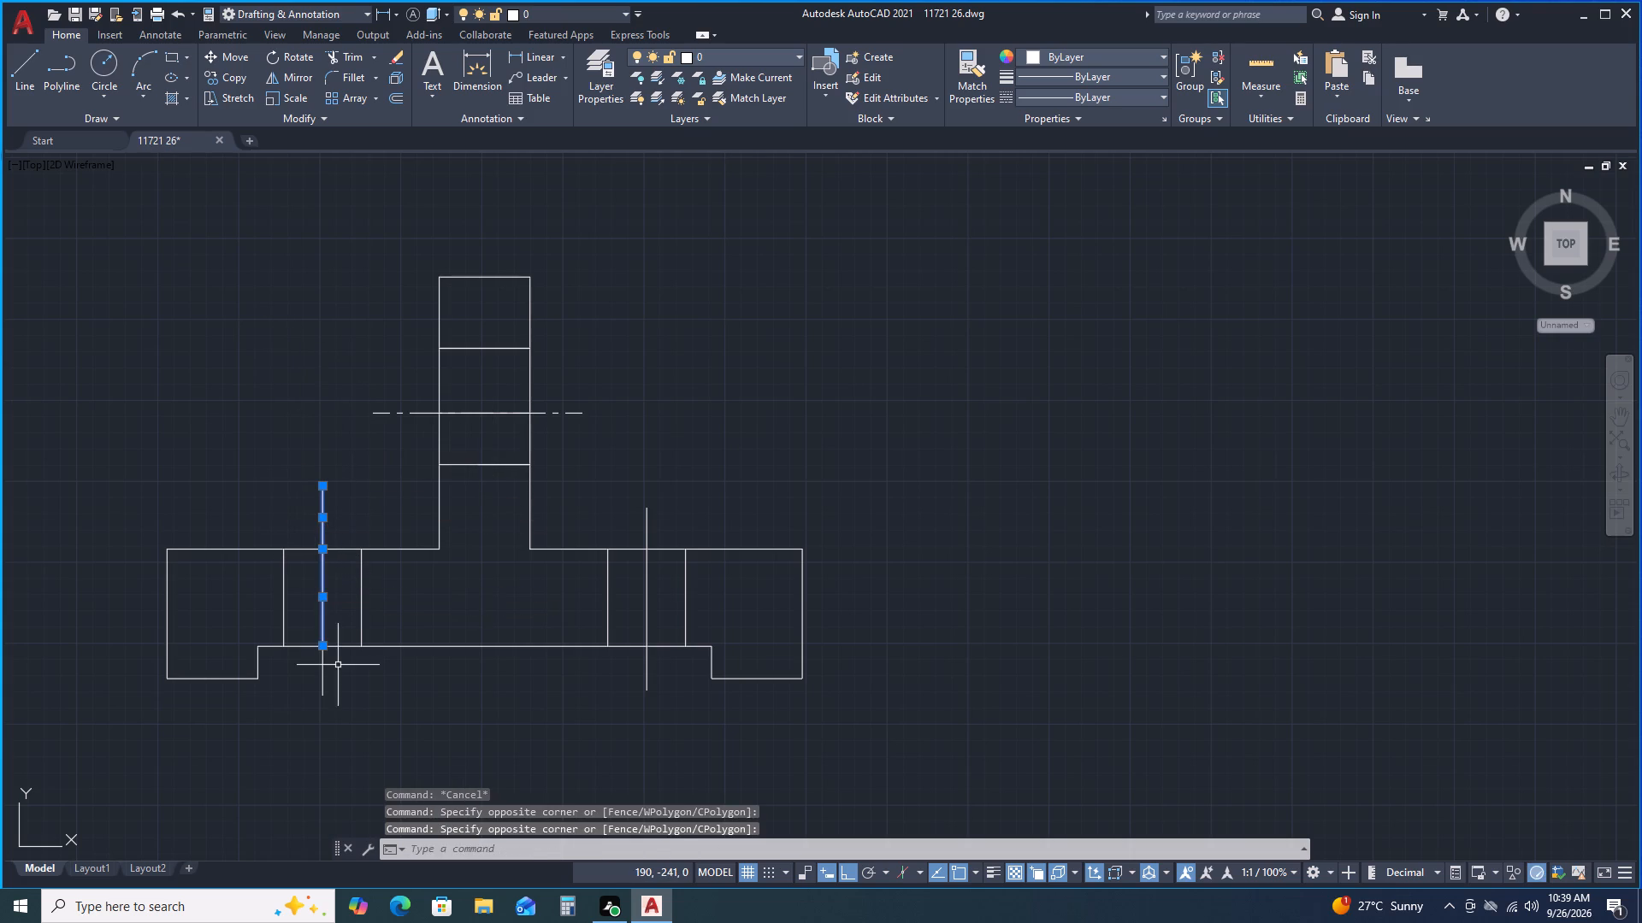
click(338, 665)
click(308, 662)
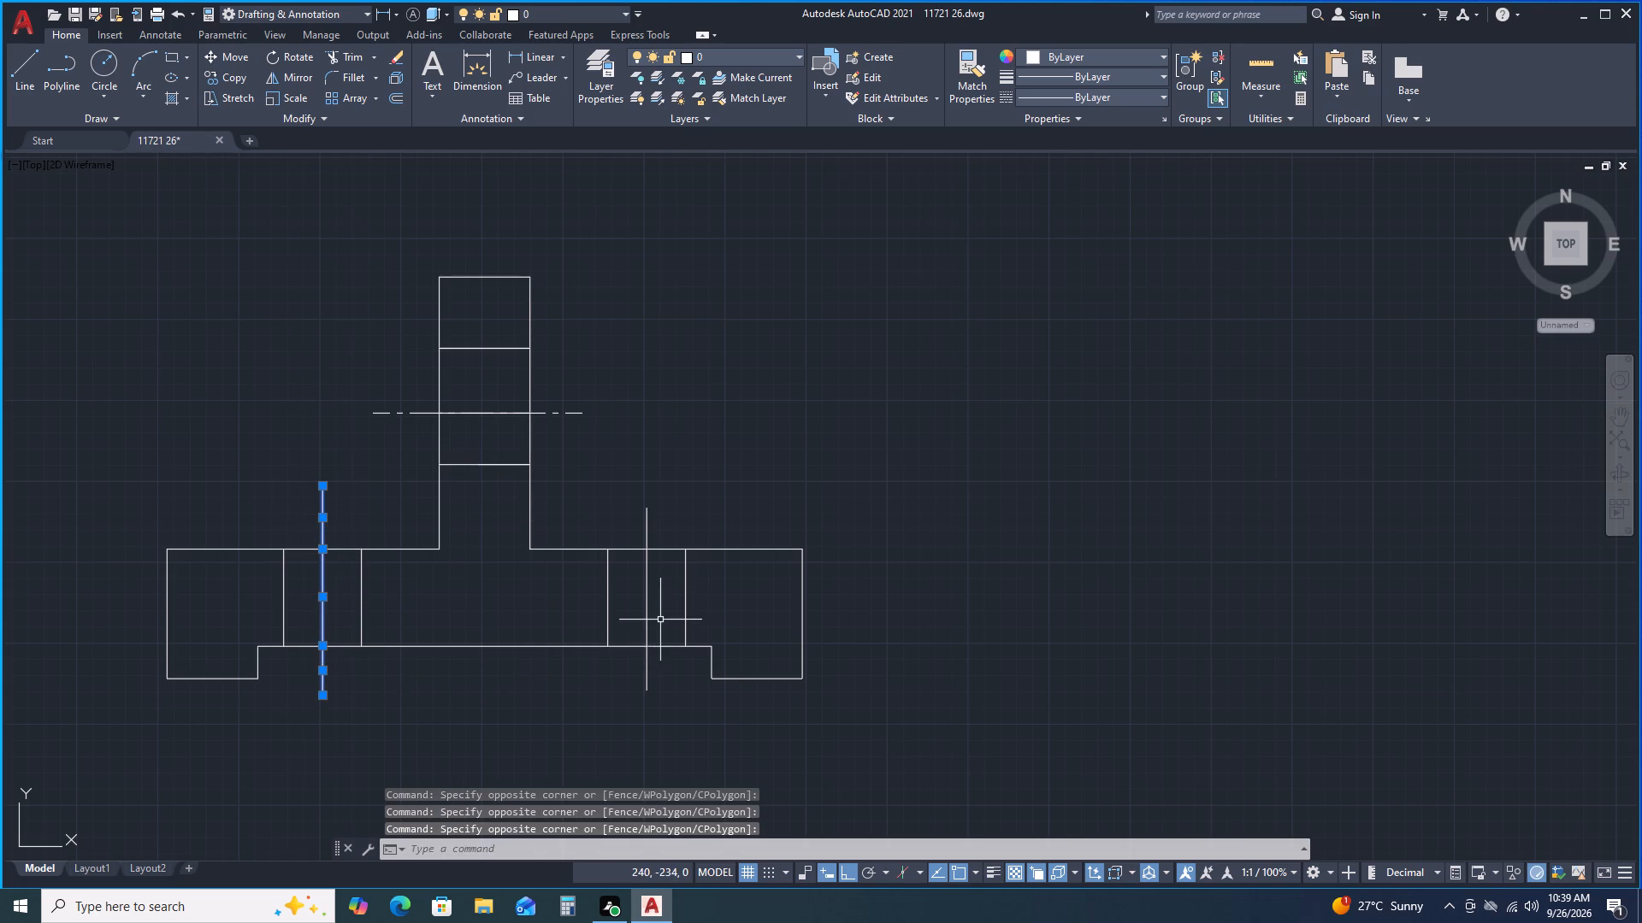
click(660, 620)
click(639, 594)
click(662, 522)
click(630, 520)
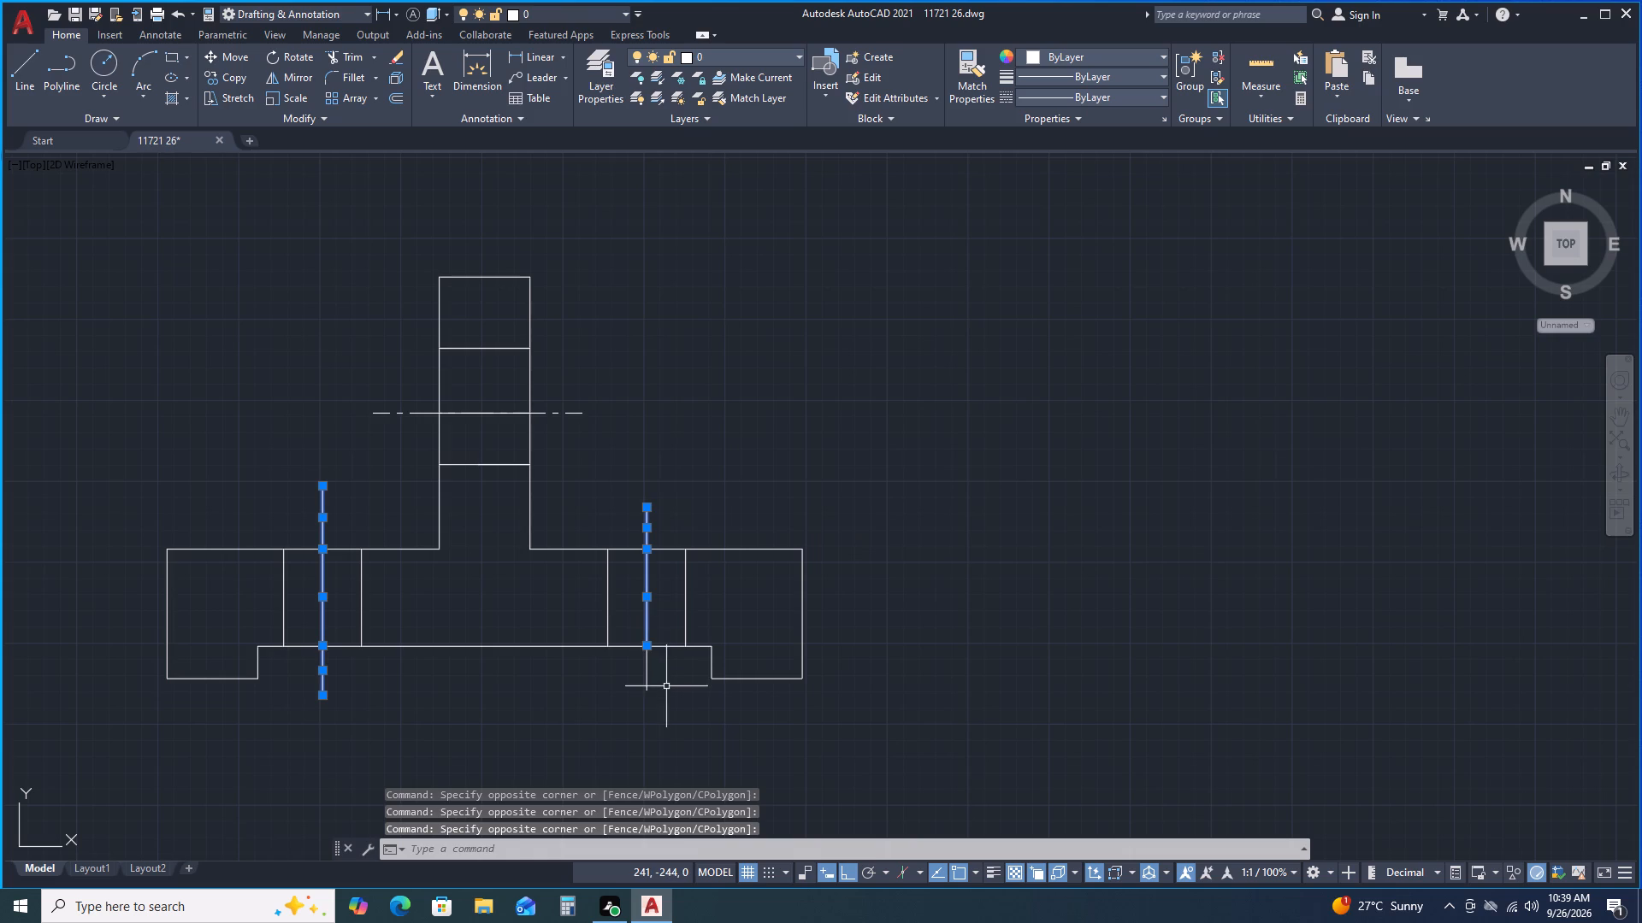
click(667, 670)
click(632, 664)
key(j)
key(Return)
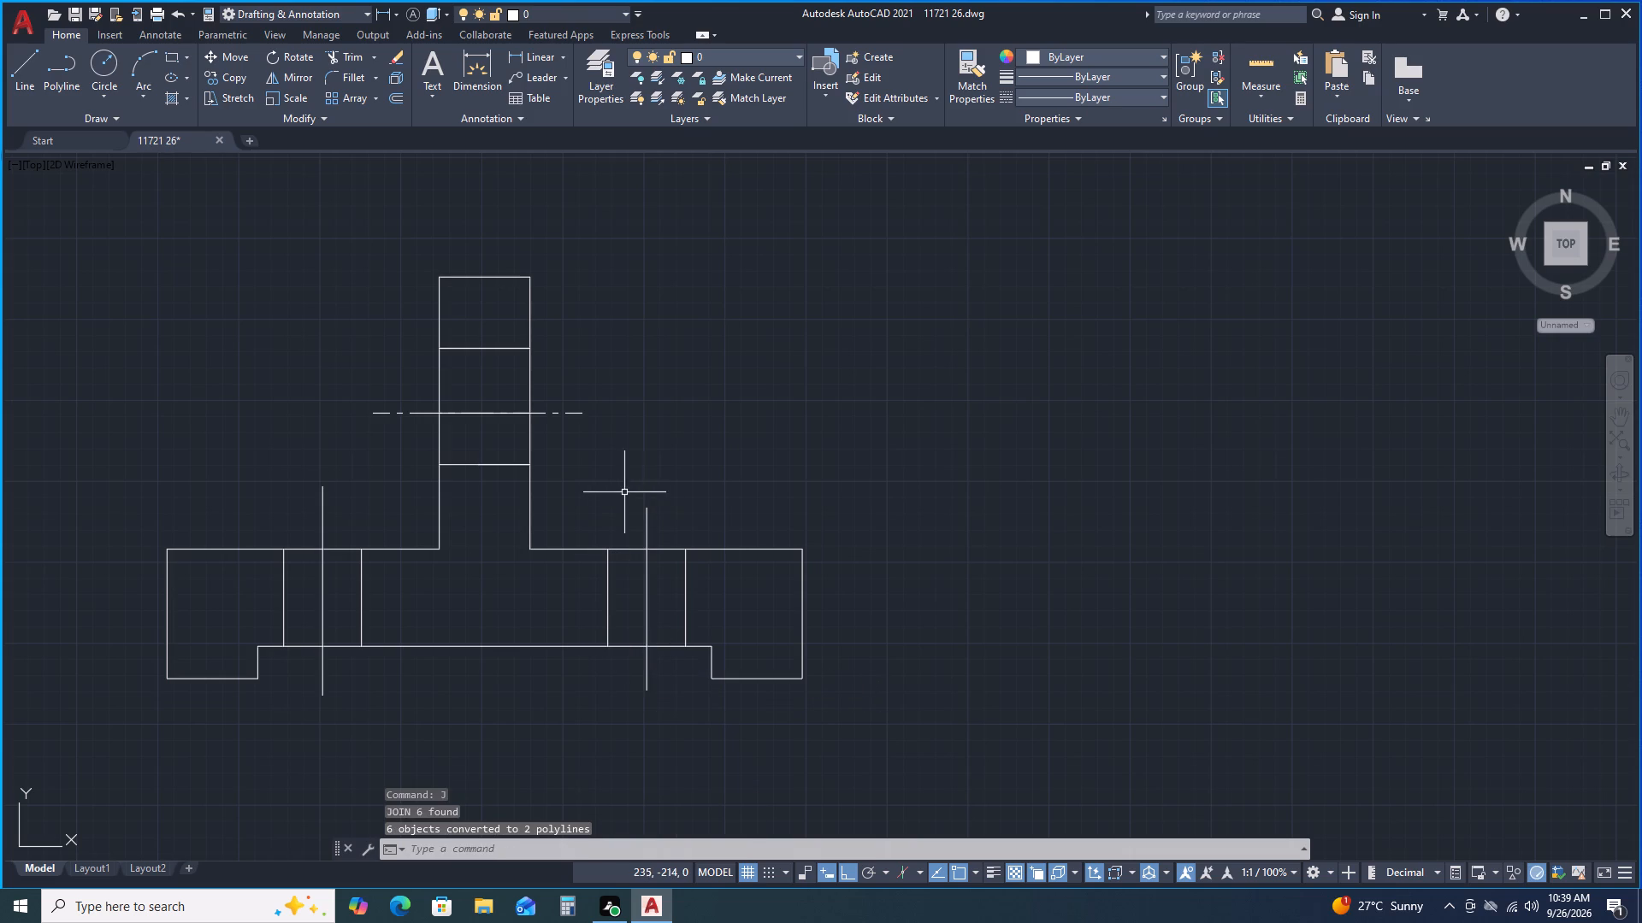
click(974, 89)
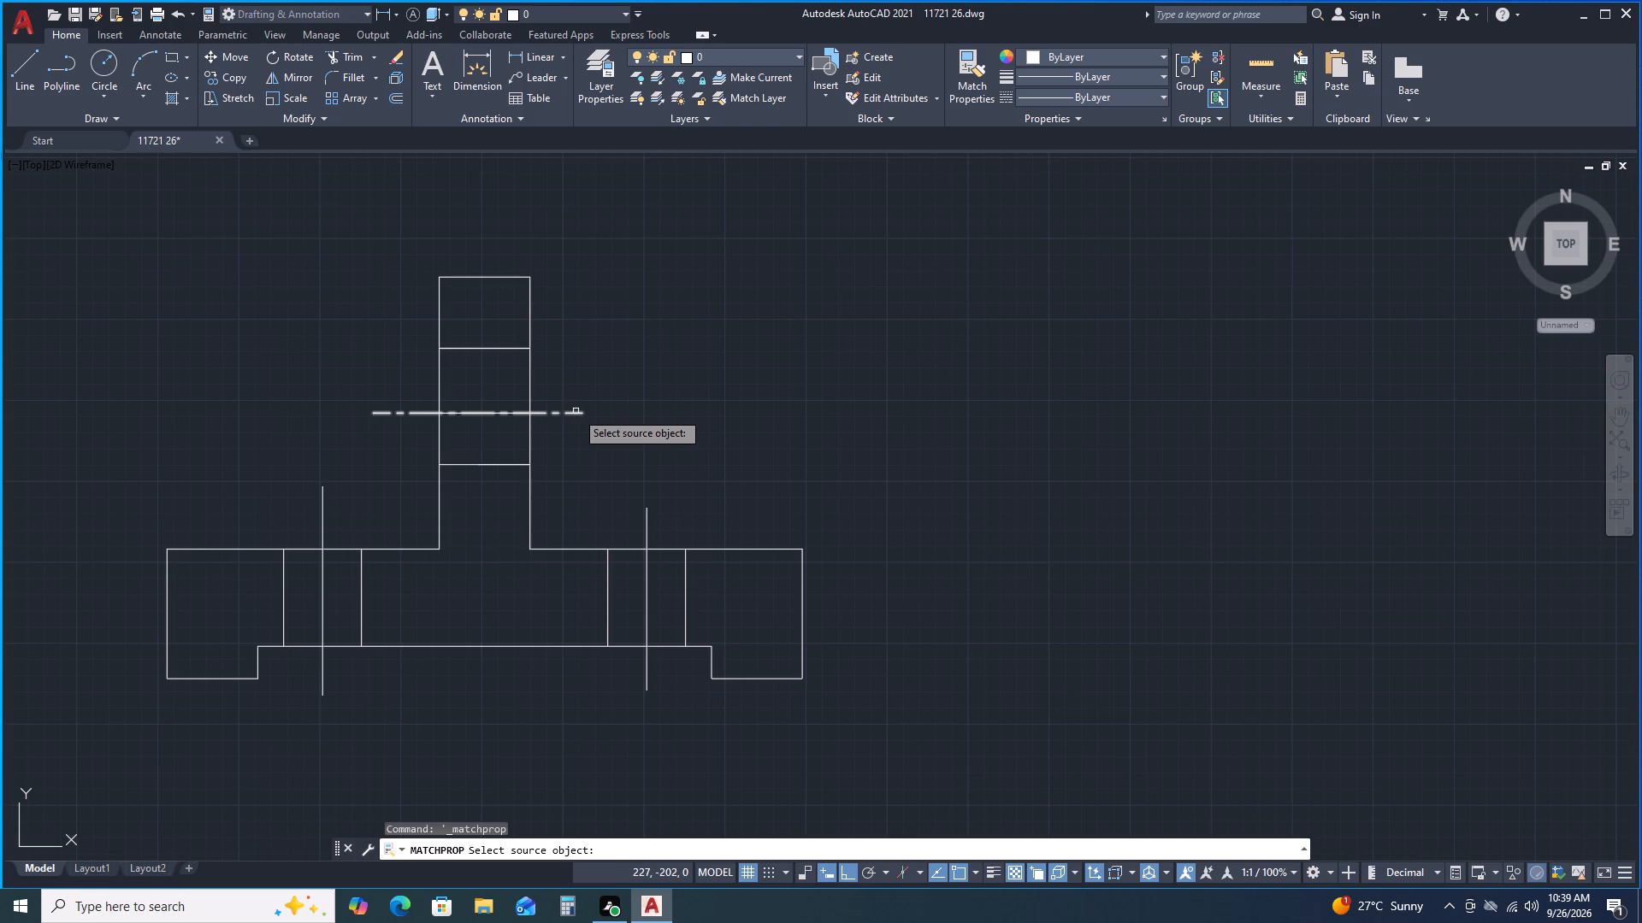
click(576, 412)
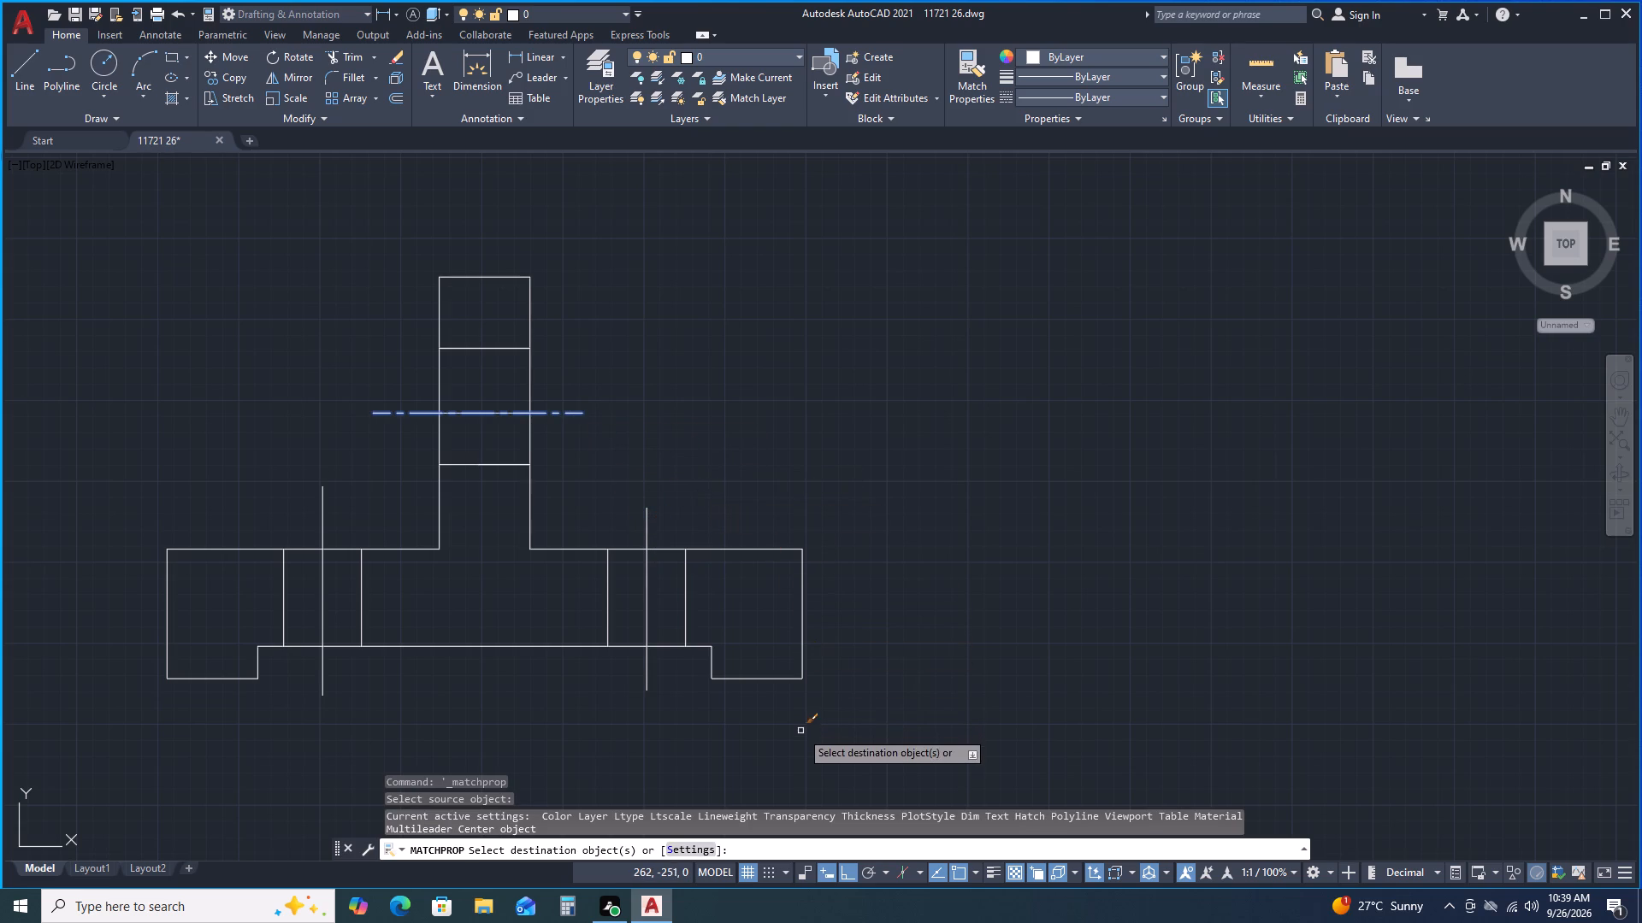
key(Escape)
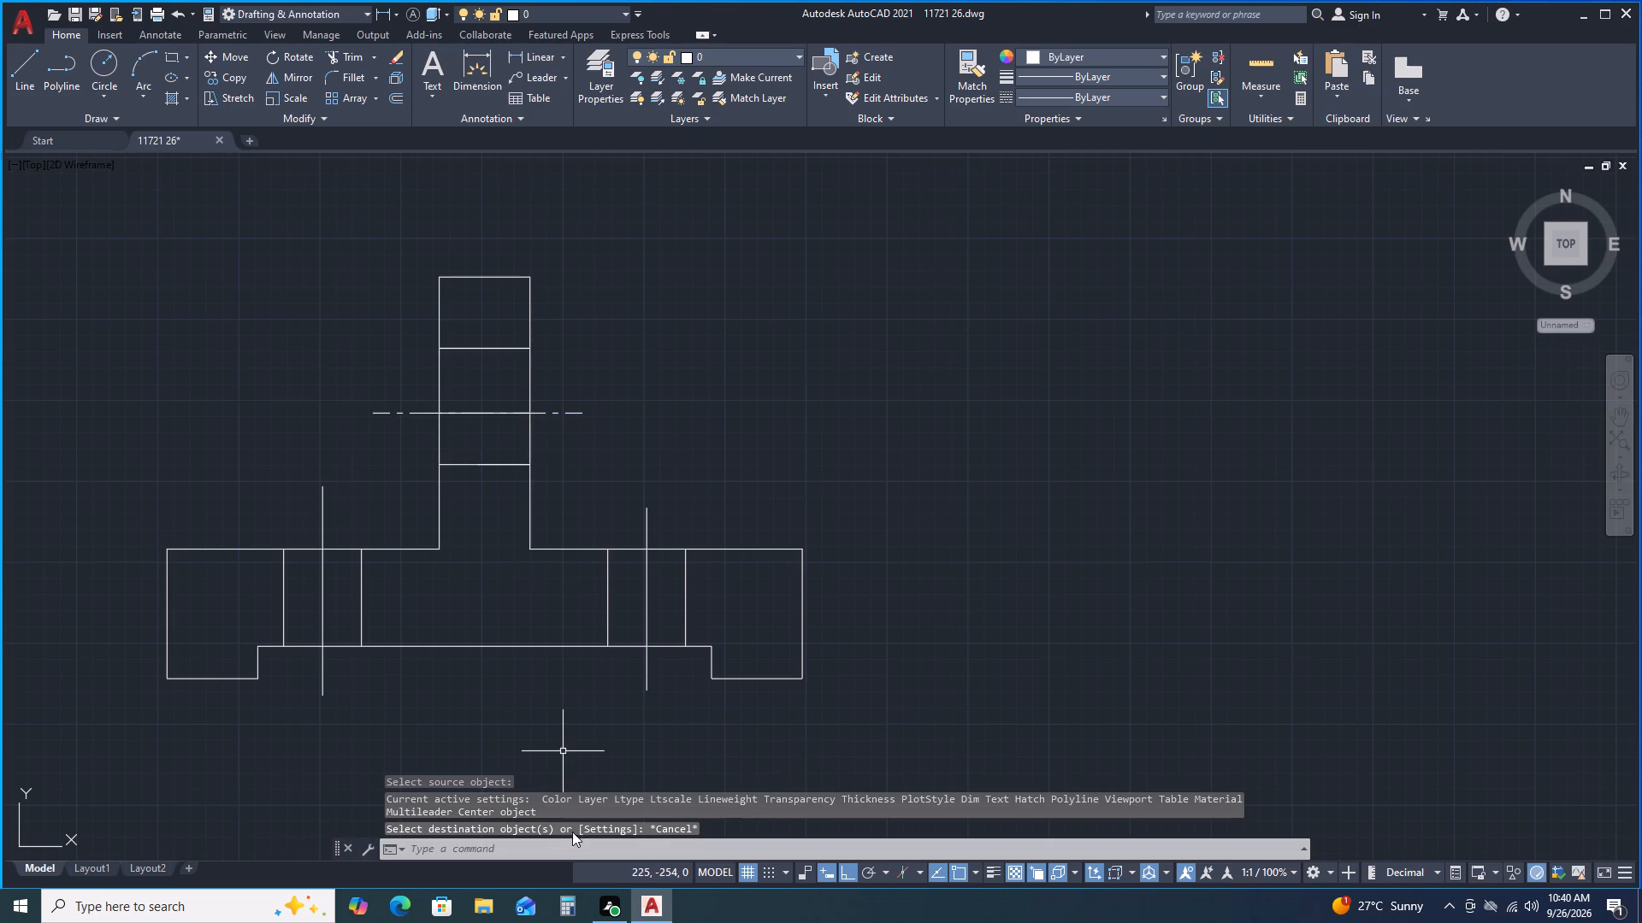
Delete the short solid line overlapping the upright's horizontal centre line between its two side edges.
click(469, 411)
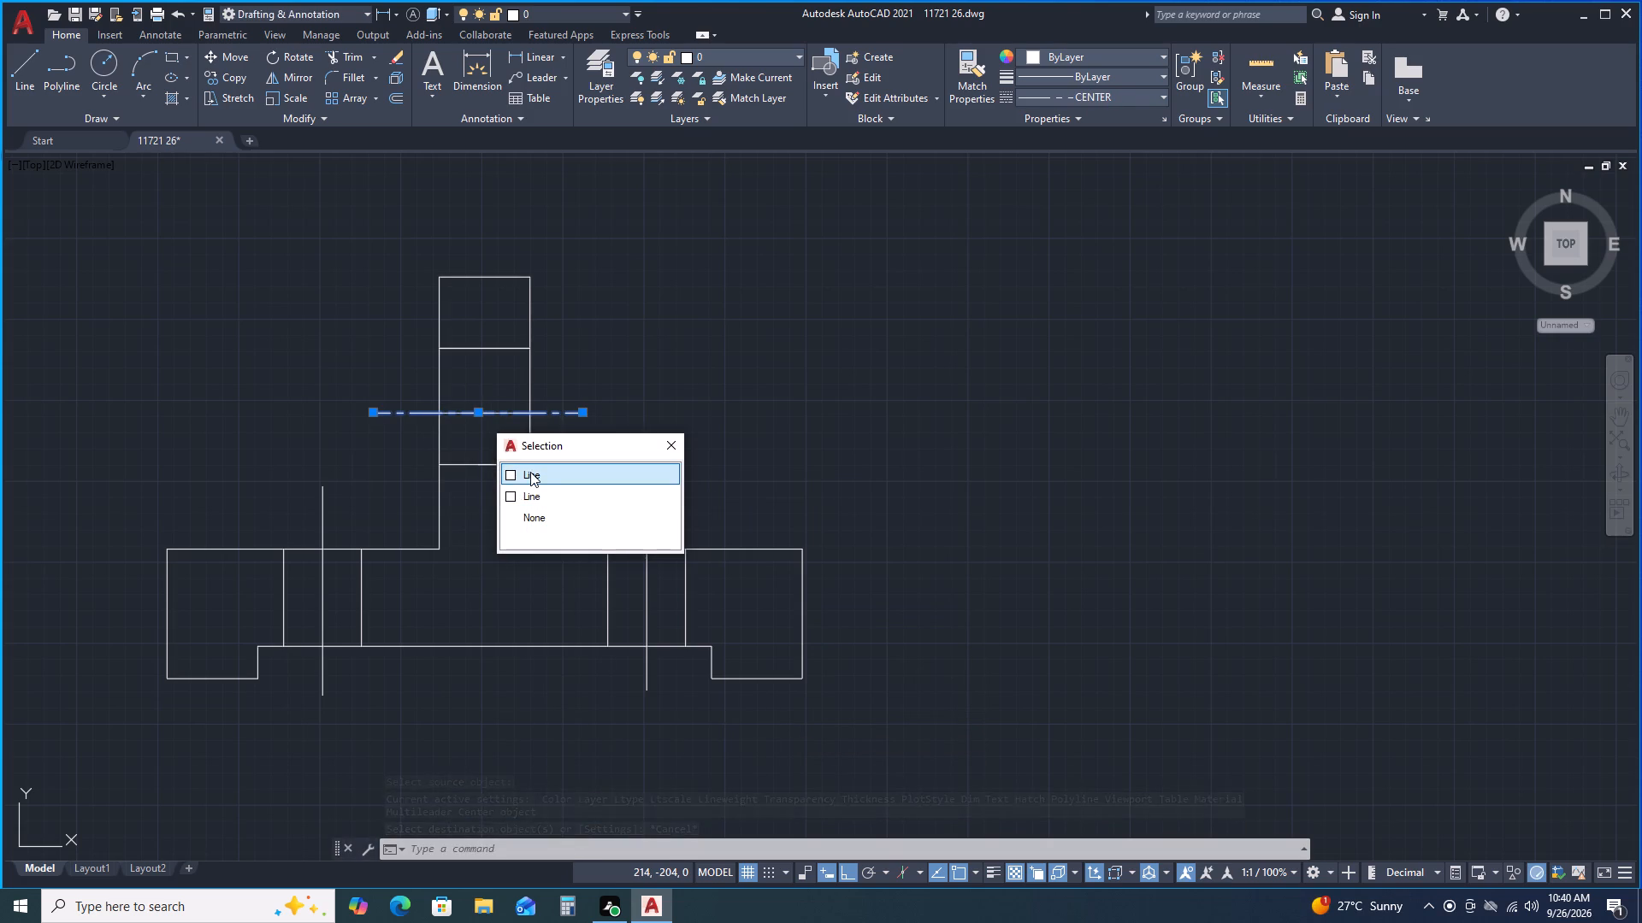
click(540, 492)
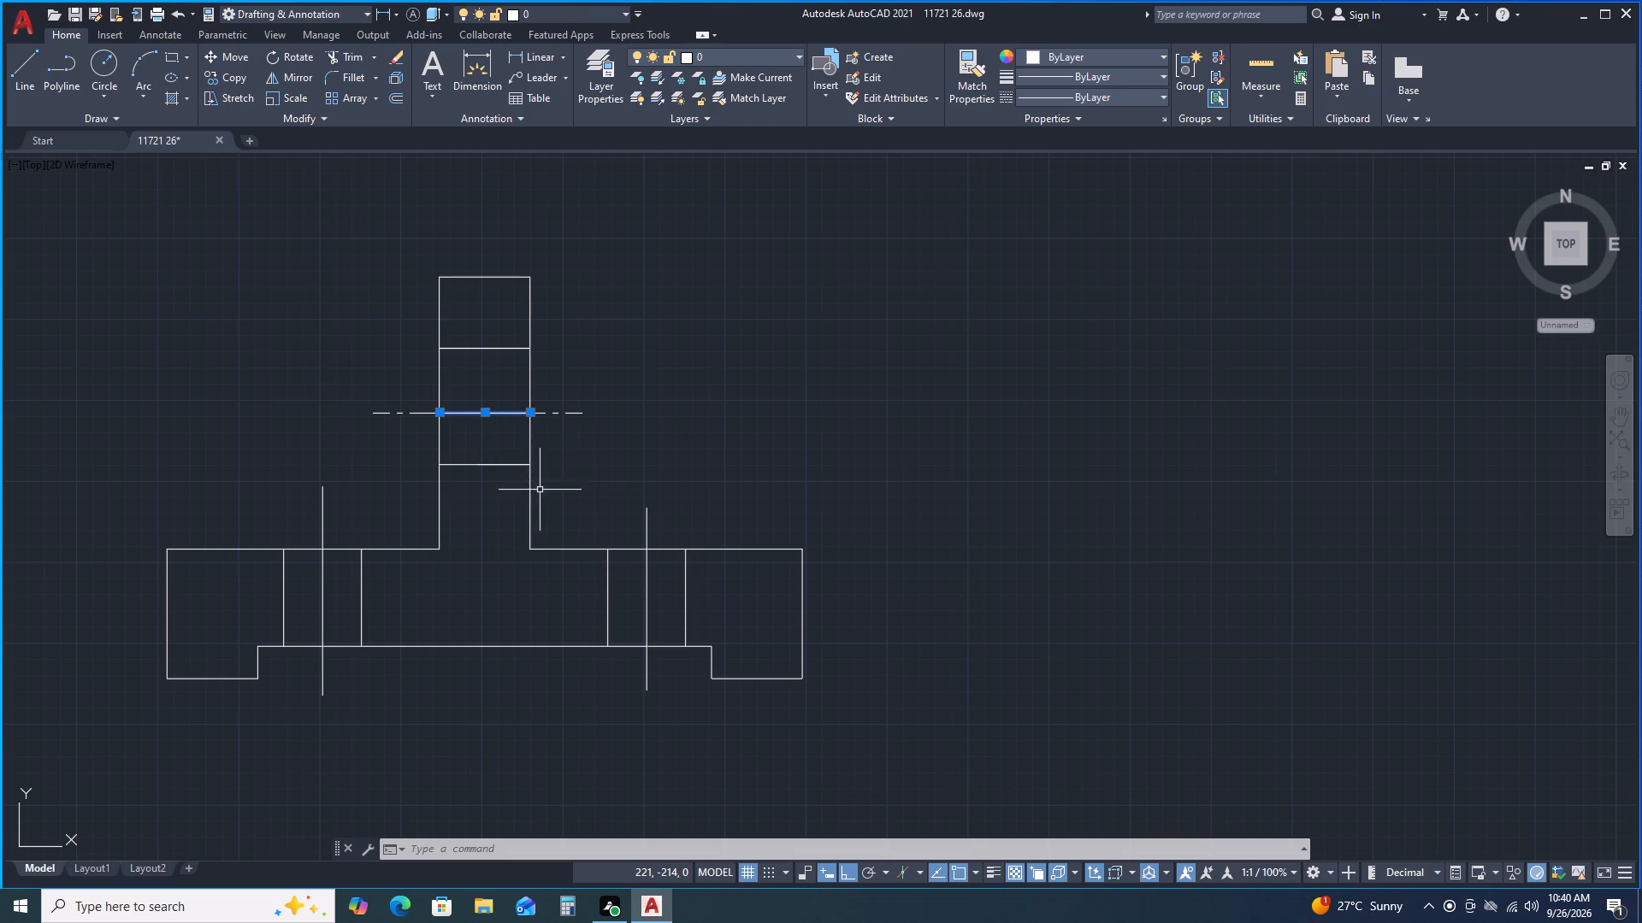
key(Delete)
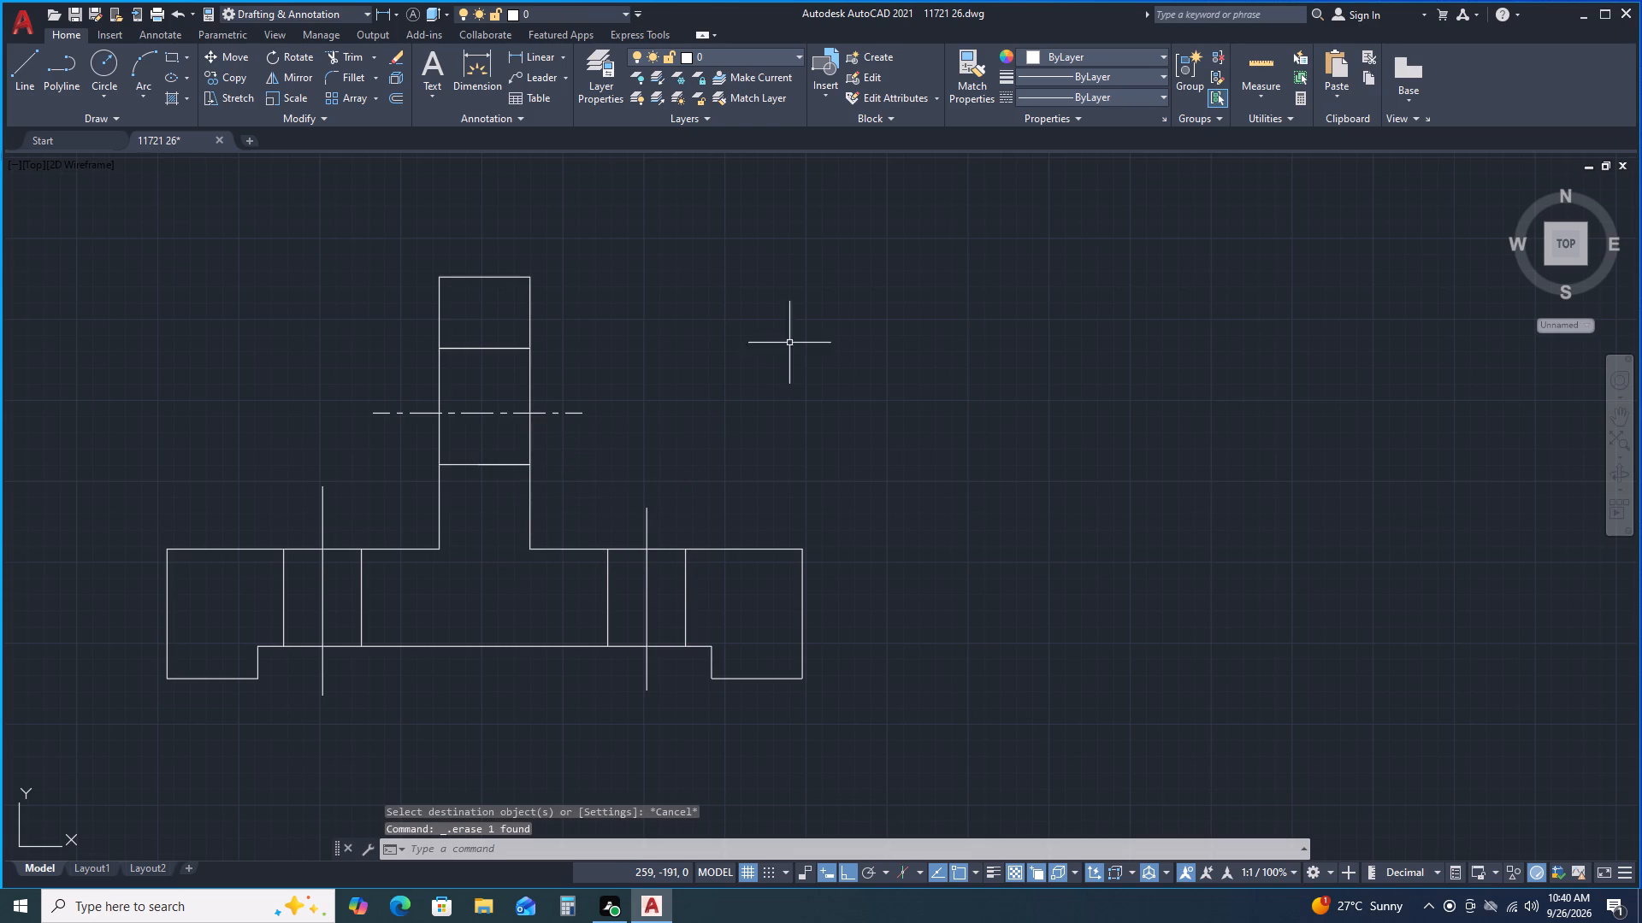
Match the properties of the upright's horizontal centre line onto both vertical hole centre lines in the base.
click(972, 89)
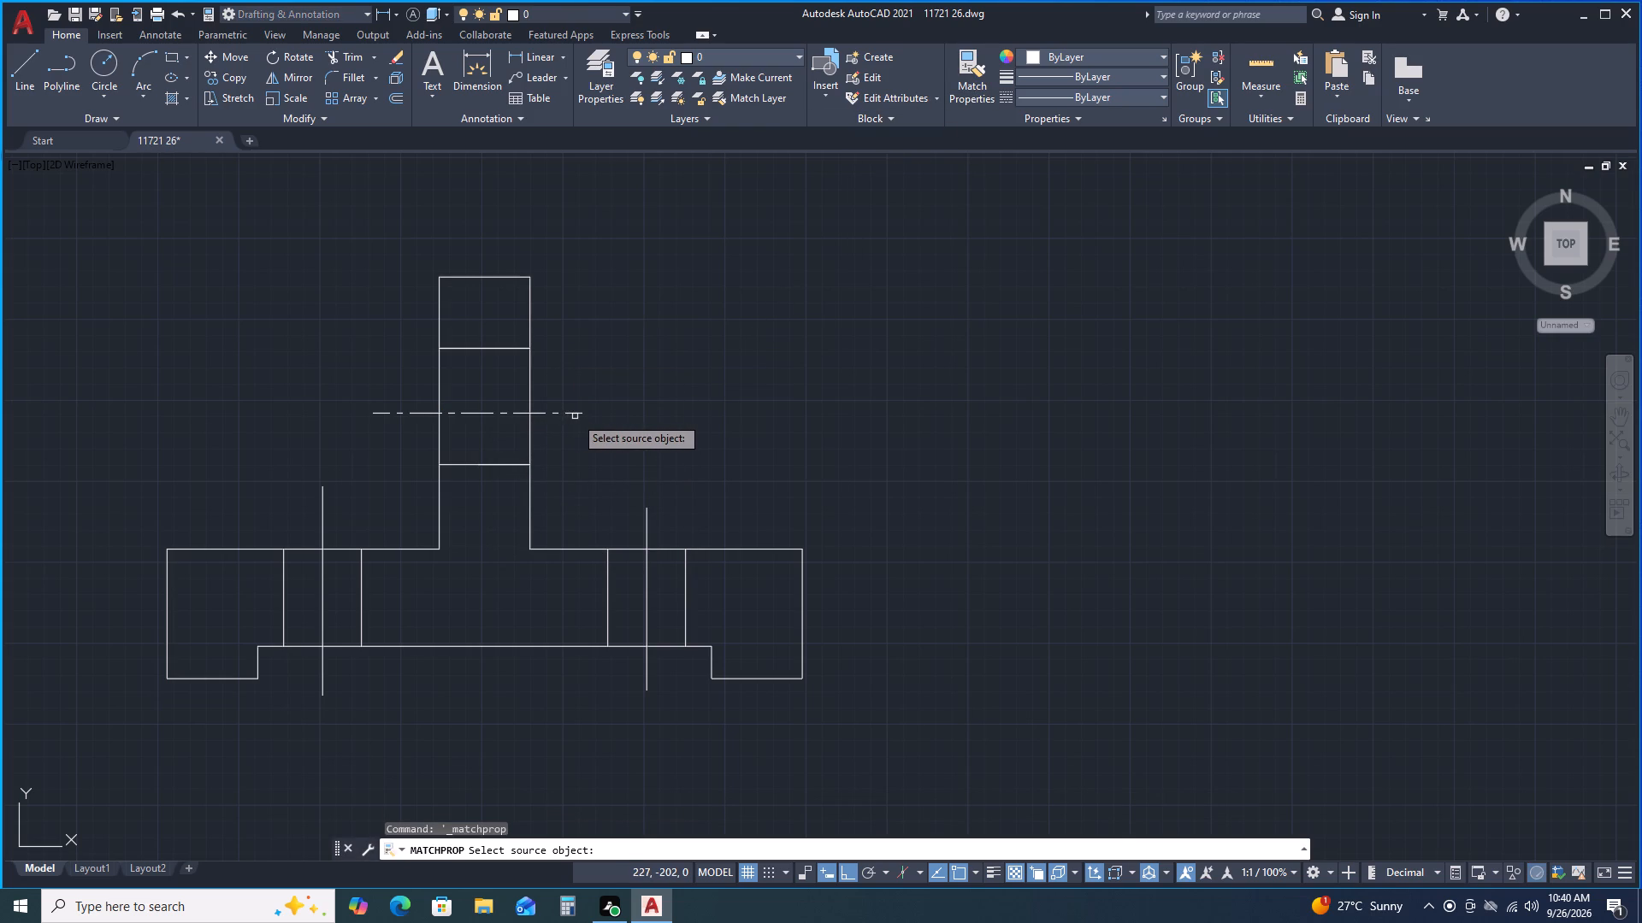
click(576, 412)
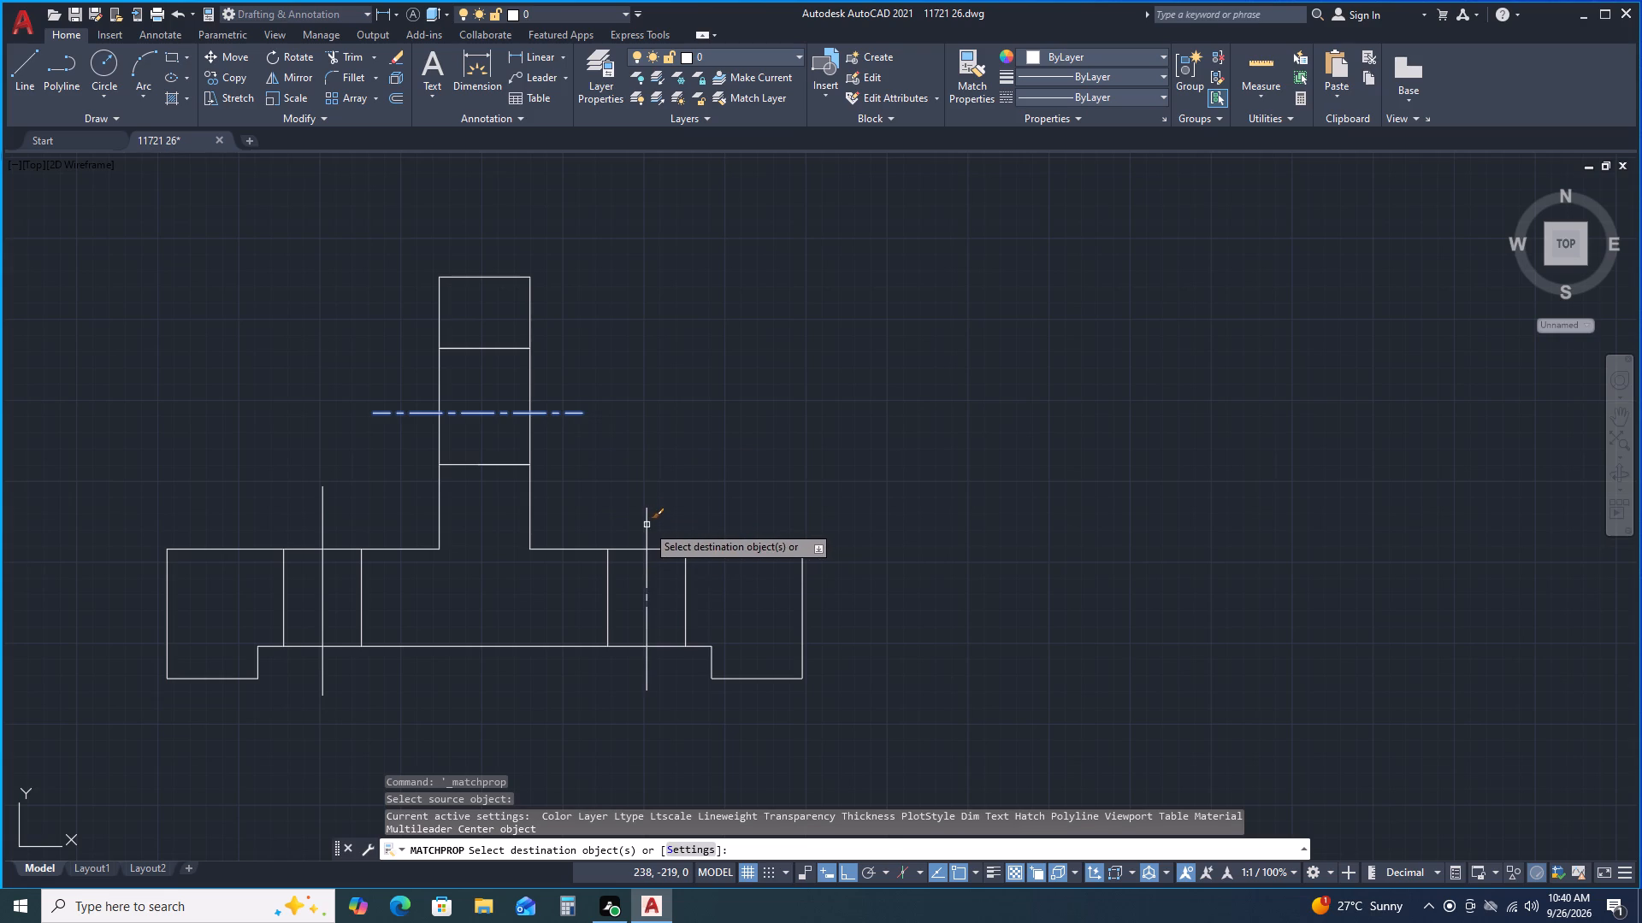
click(647, 525)
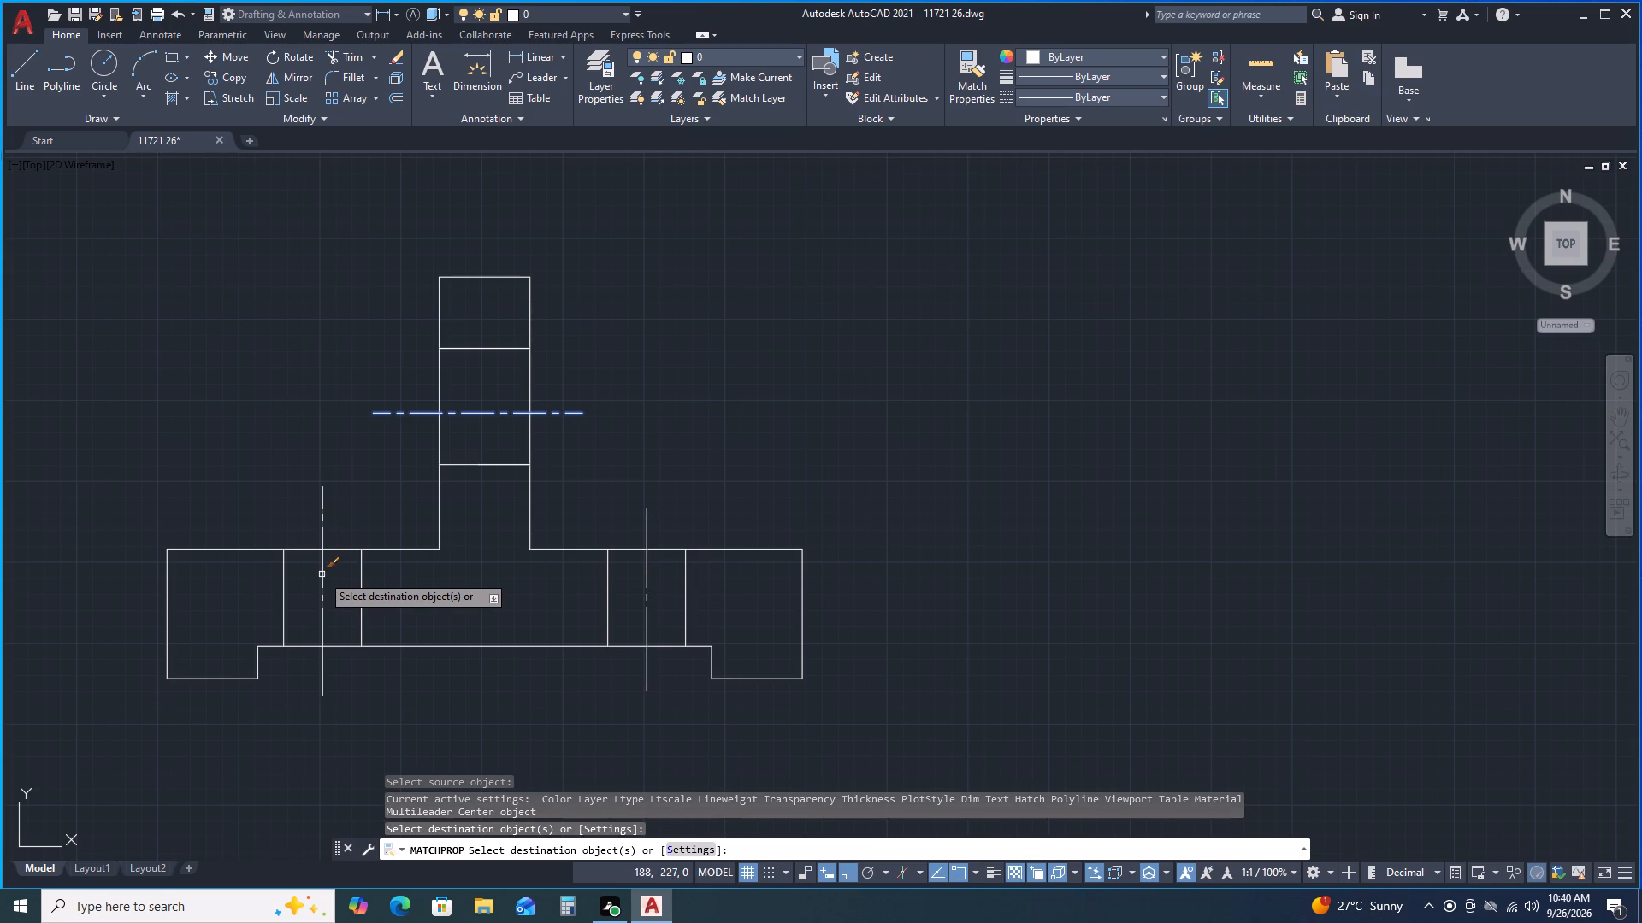
click(322, 574)
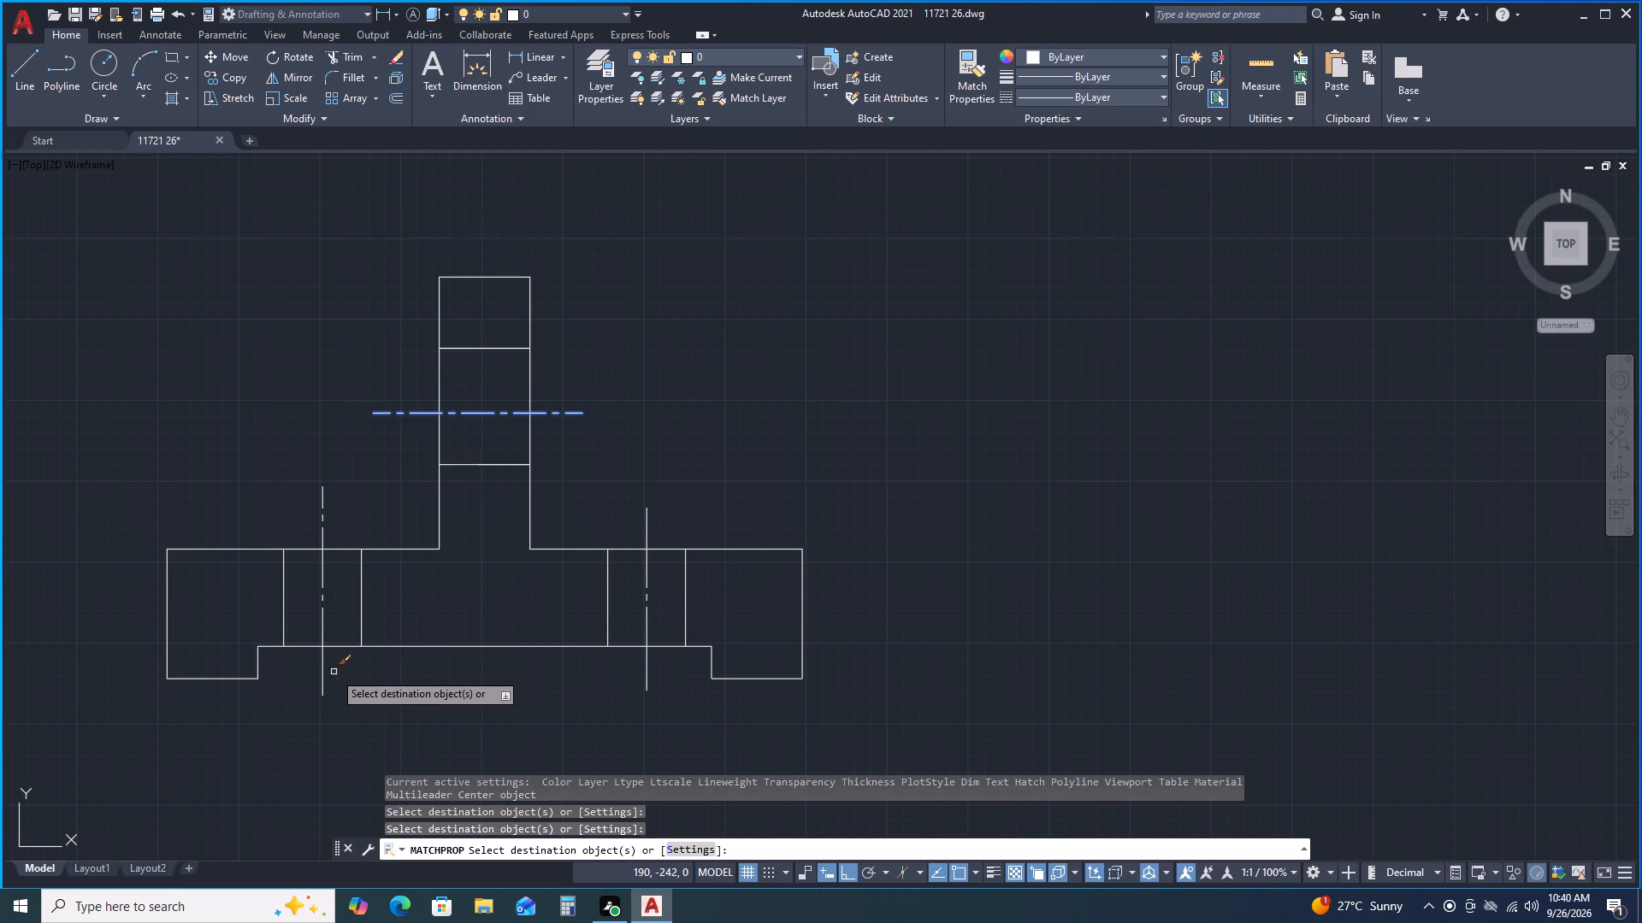
key(Escape)
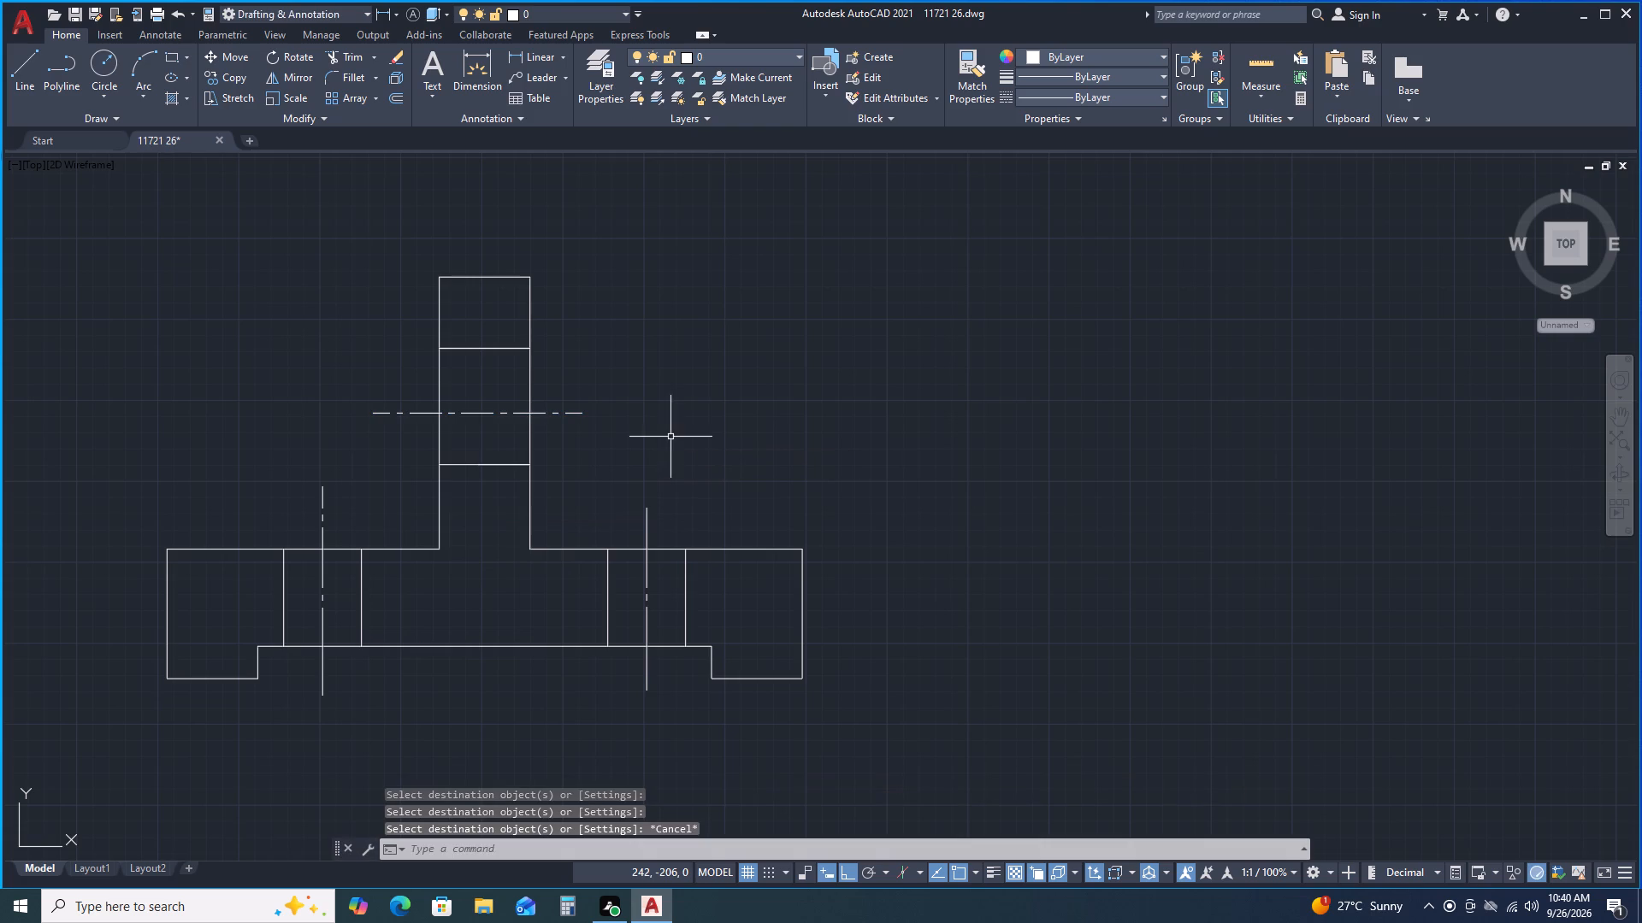
Change the linetype of the right base hole's right edge to ACAD_ISO02W100.
click(700, 597)
click(684, 568)
right_click(684, 568)
click(727, 536)
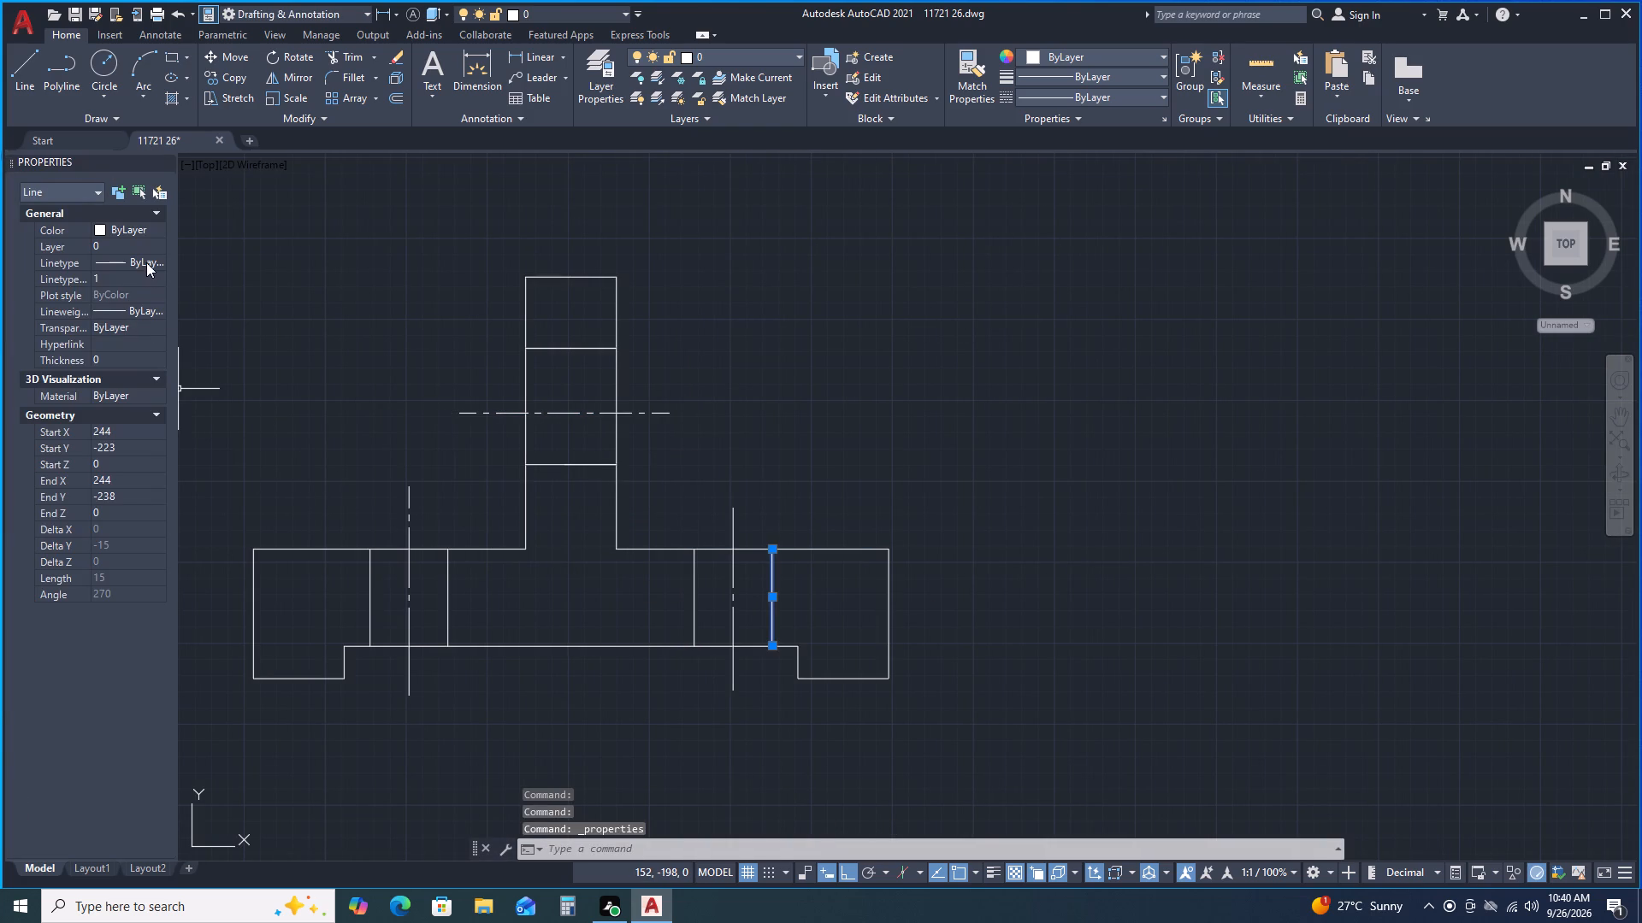
click(146, 262)
click(148, 262)
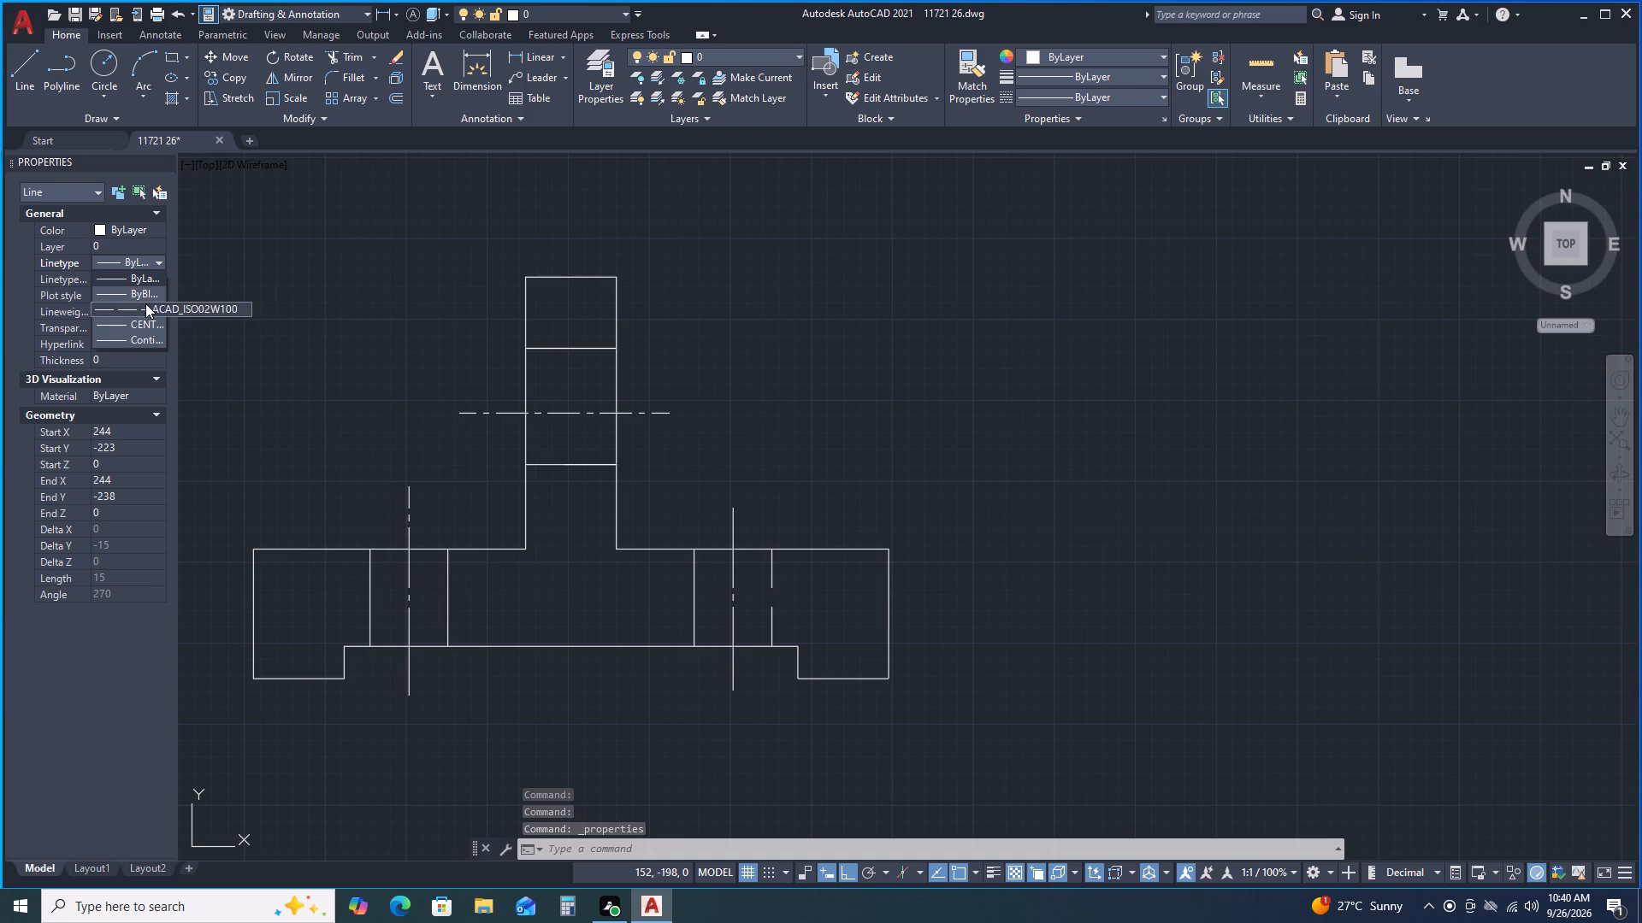
click(145, 303)
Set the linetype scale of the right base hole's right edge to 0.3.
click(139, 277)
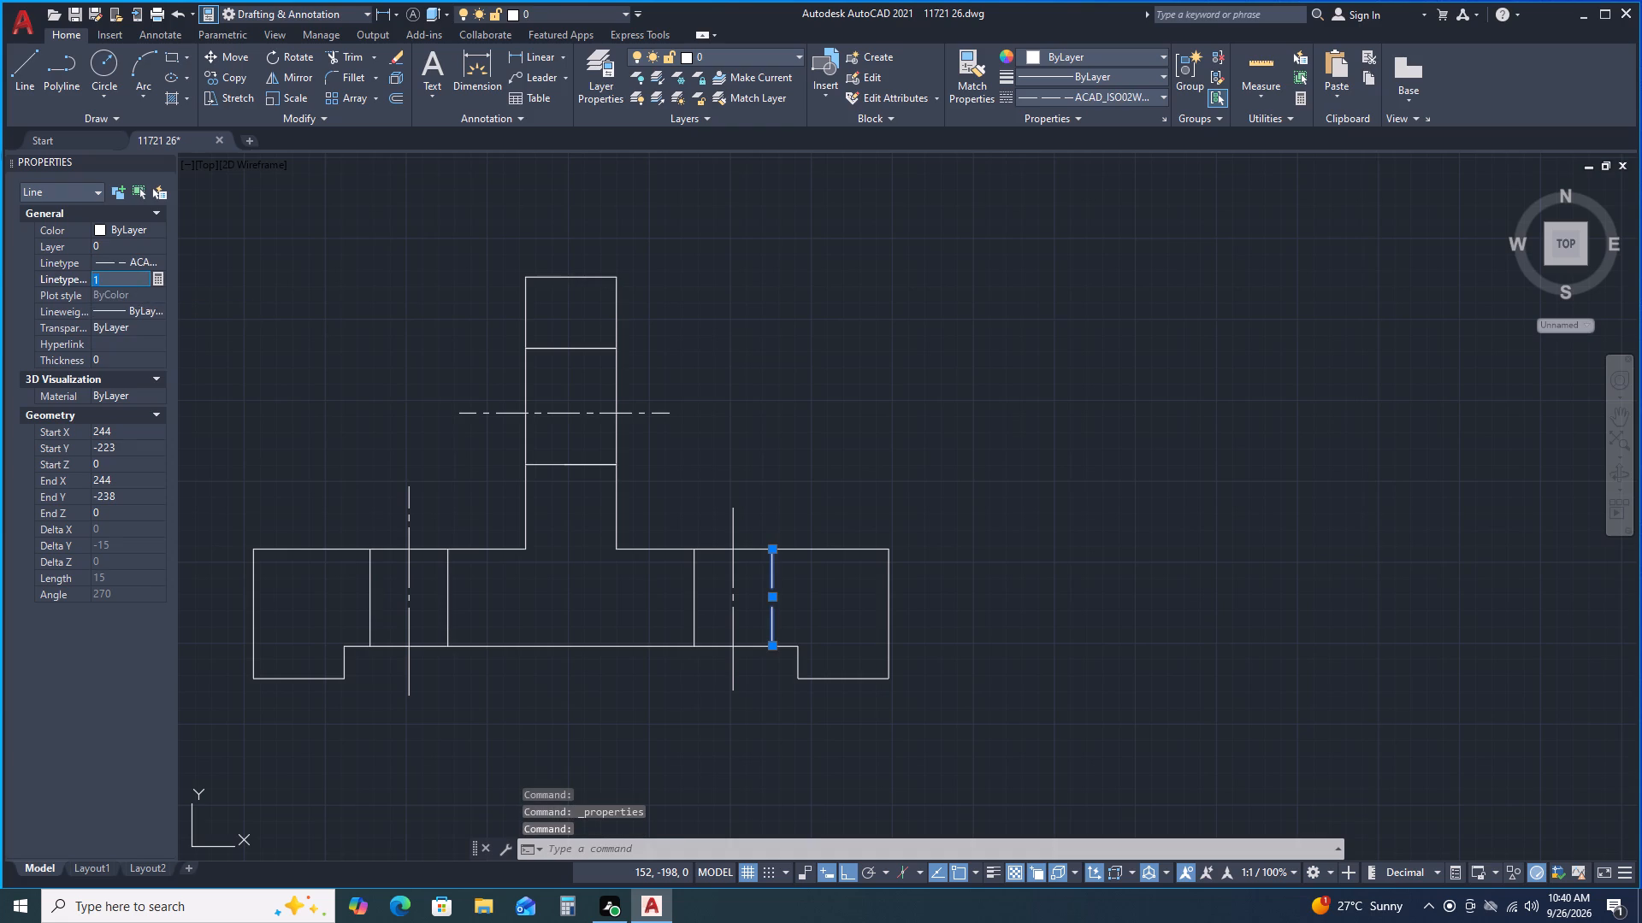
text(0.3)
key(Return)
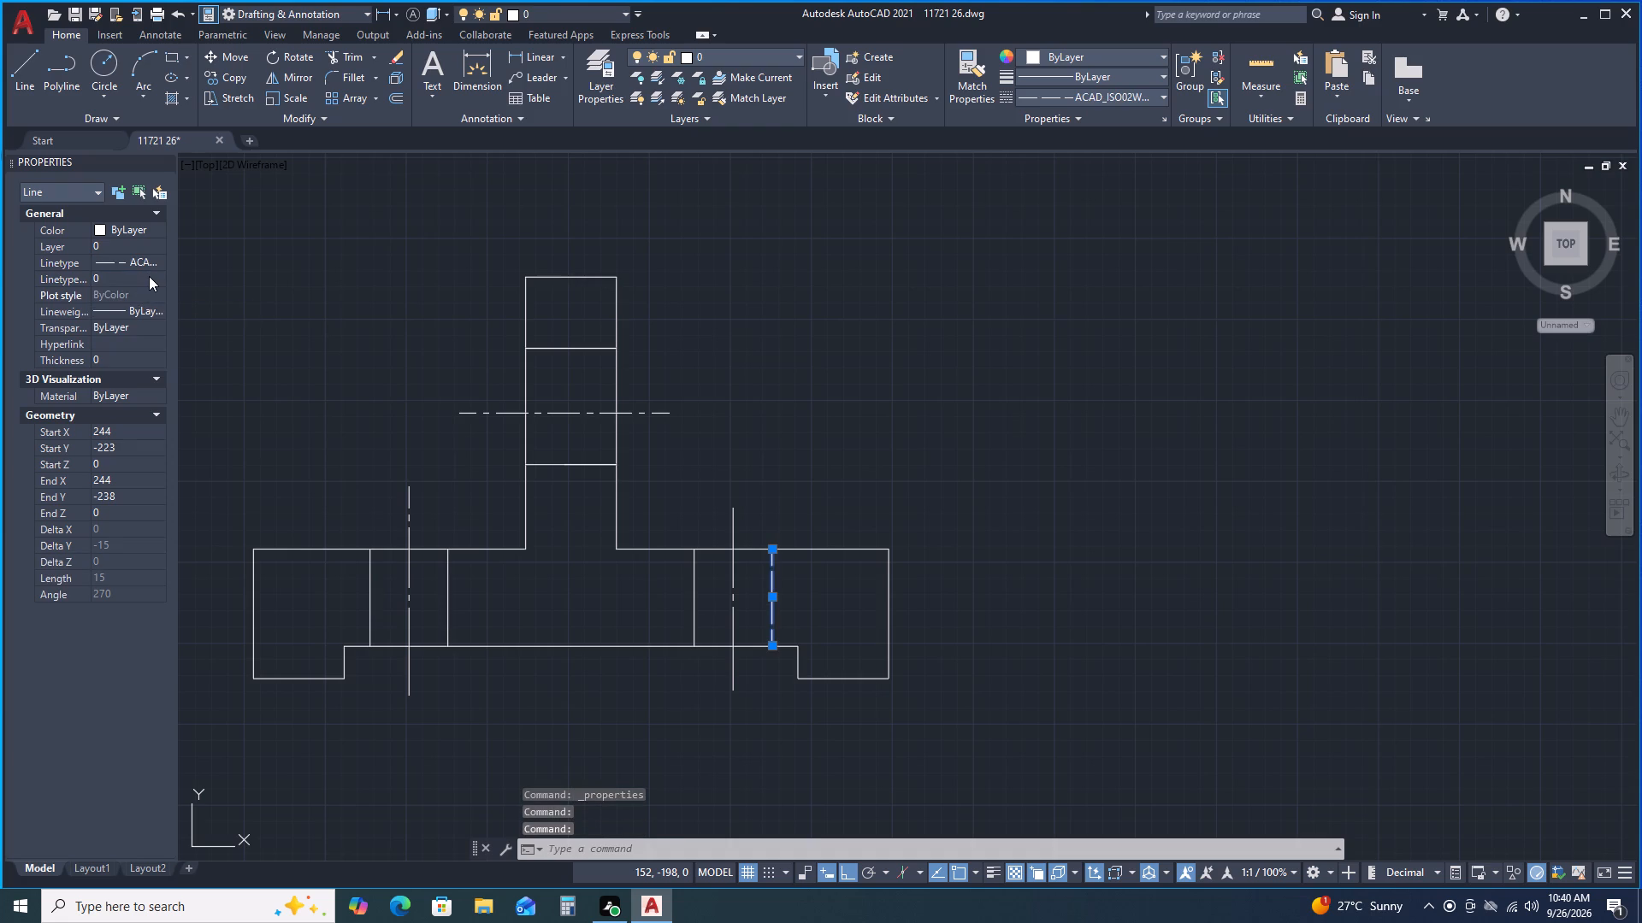
Set the linetype scale of the right base hole's right edge to 0.2, close its properties and deselect it.
click(124, 276)
text(0.2)
key(Return)
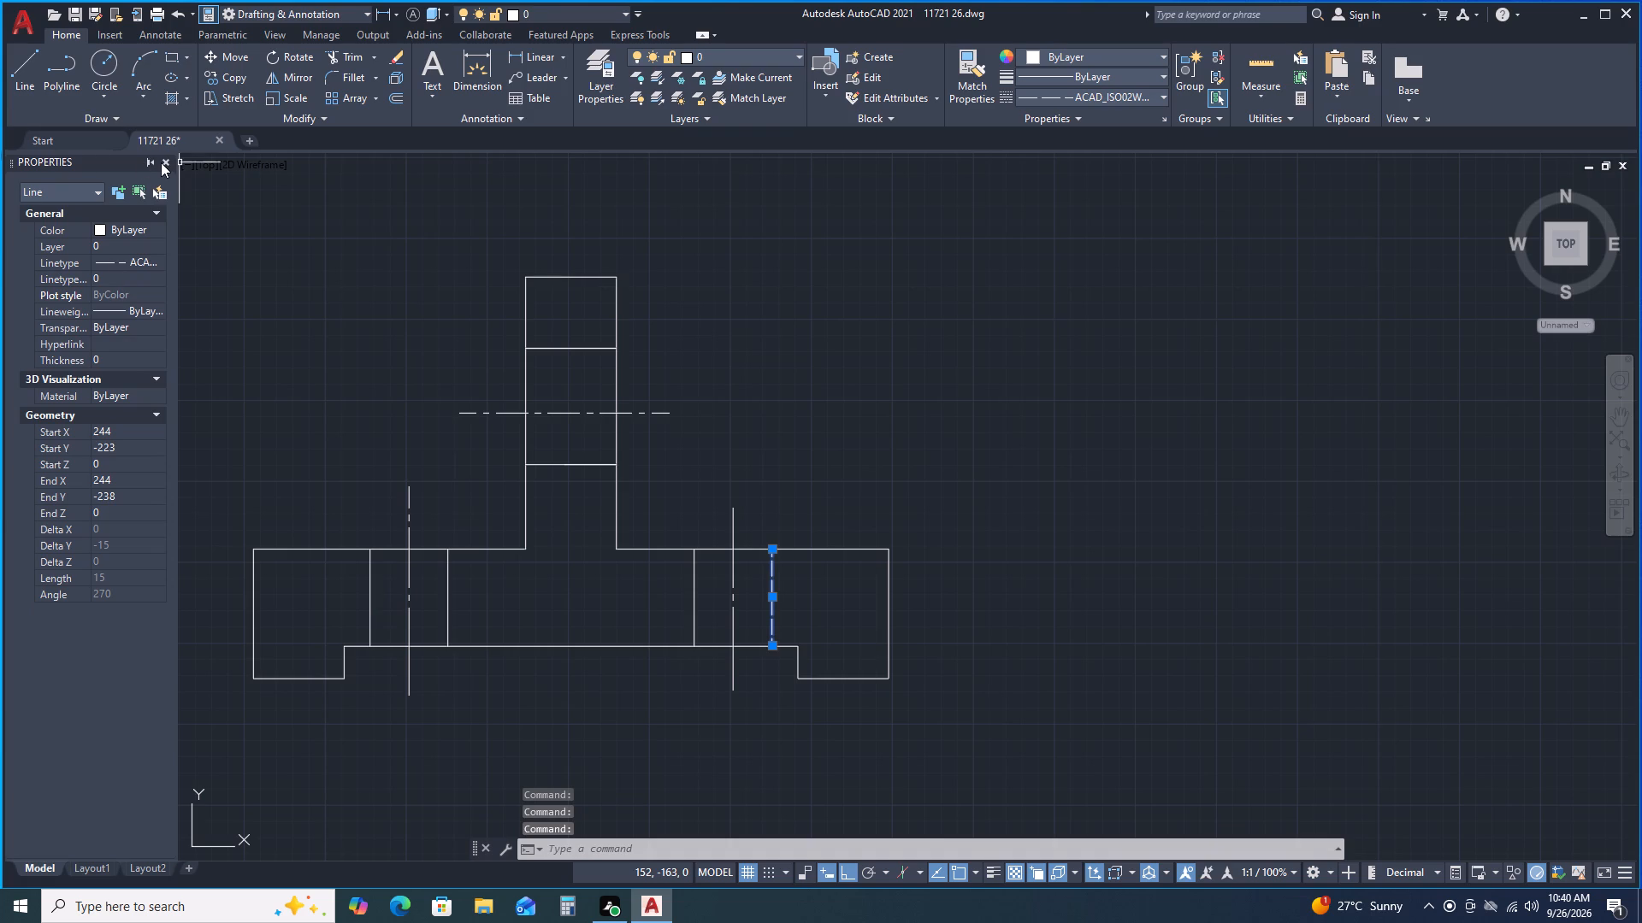
click(161, 162)
key(Escape)
Match the dashed hole edge's properties onto the other three vertical base hole edges and the upright's two horizontal hole edges.
click(972, 74)
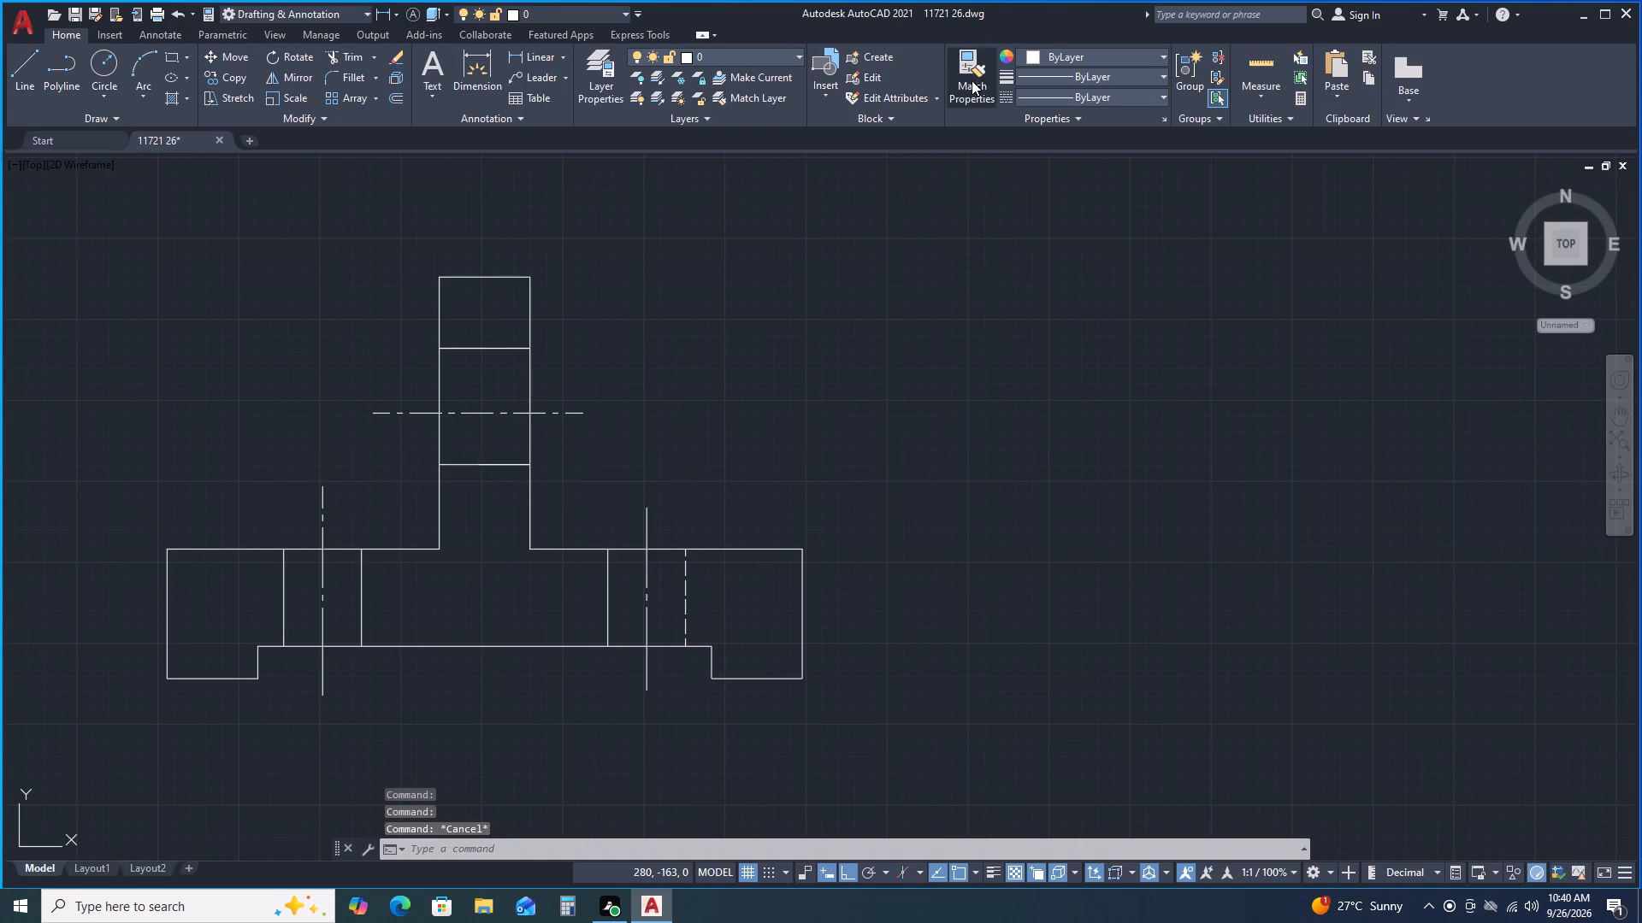
click(688, 601)
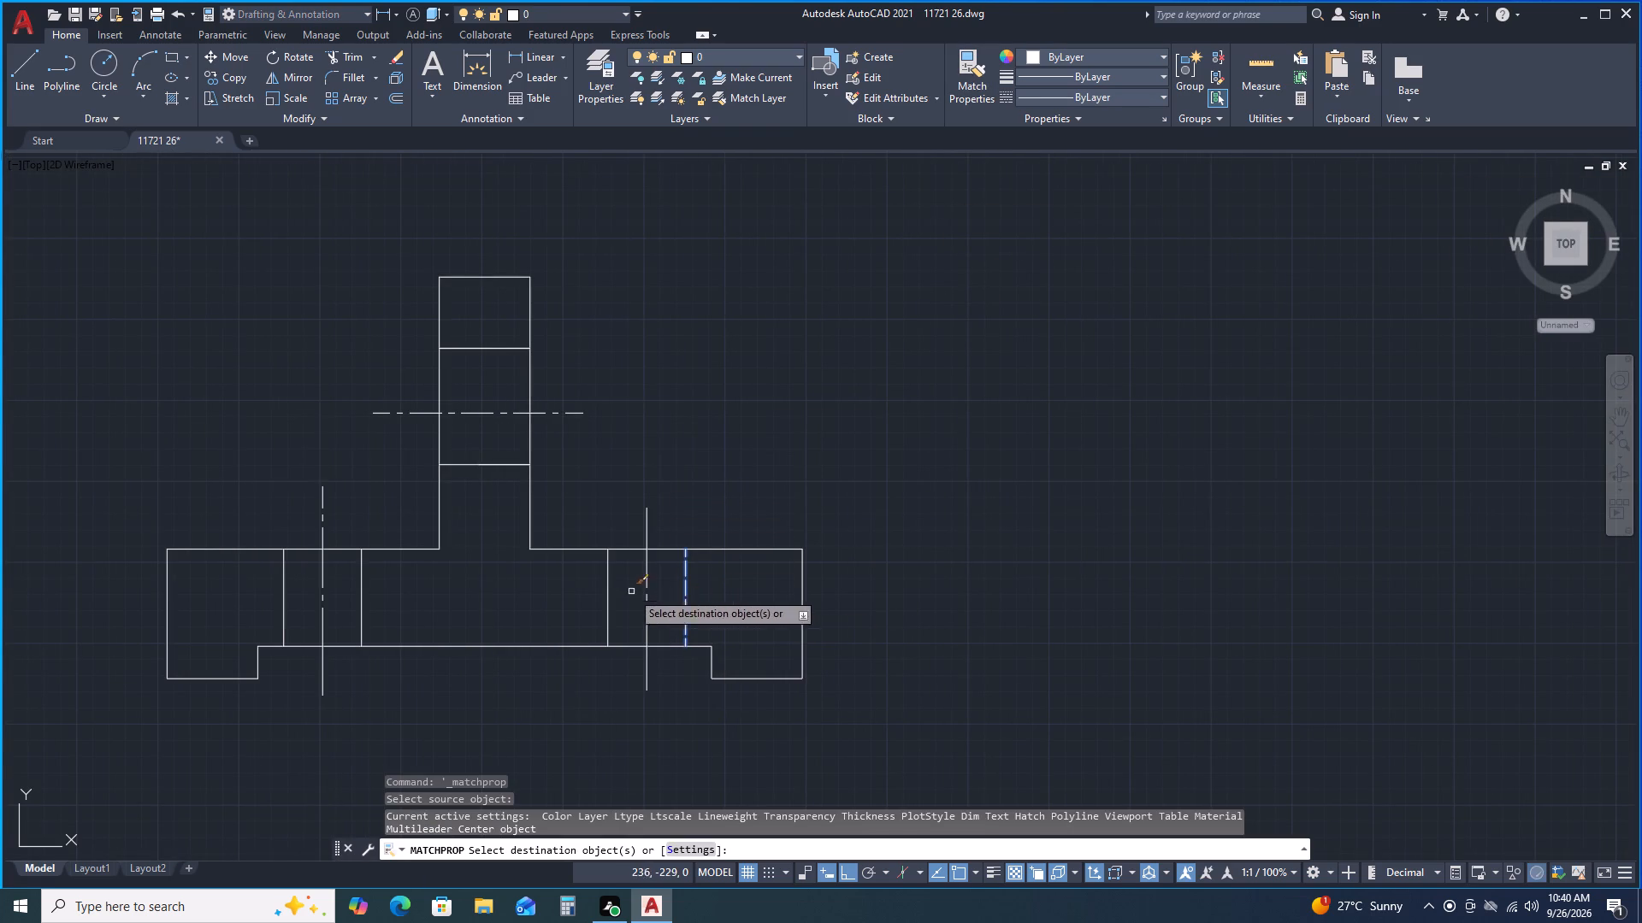
click(608, 567)
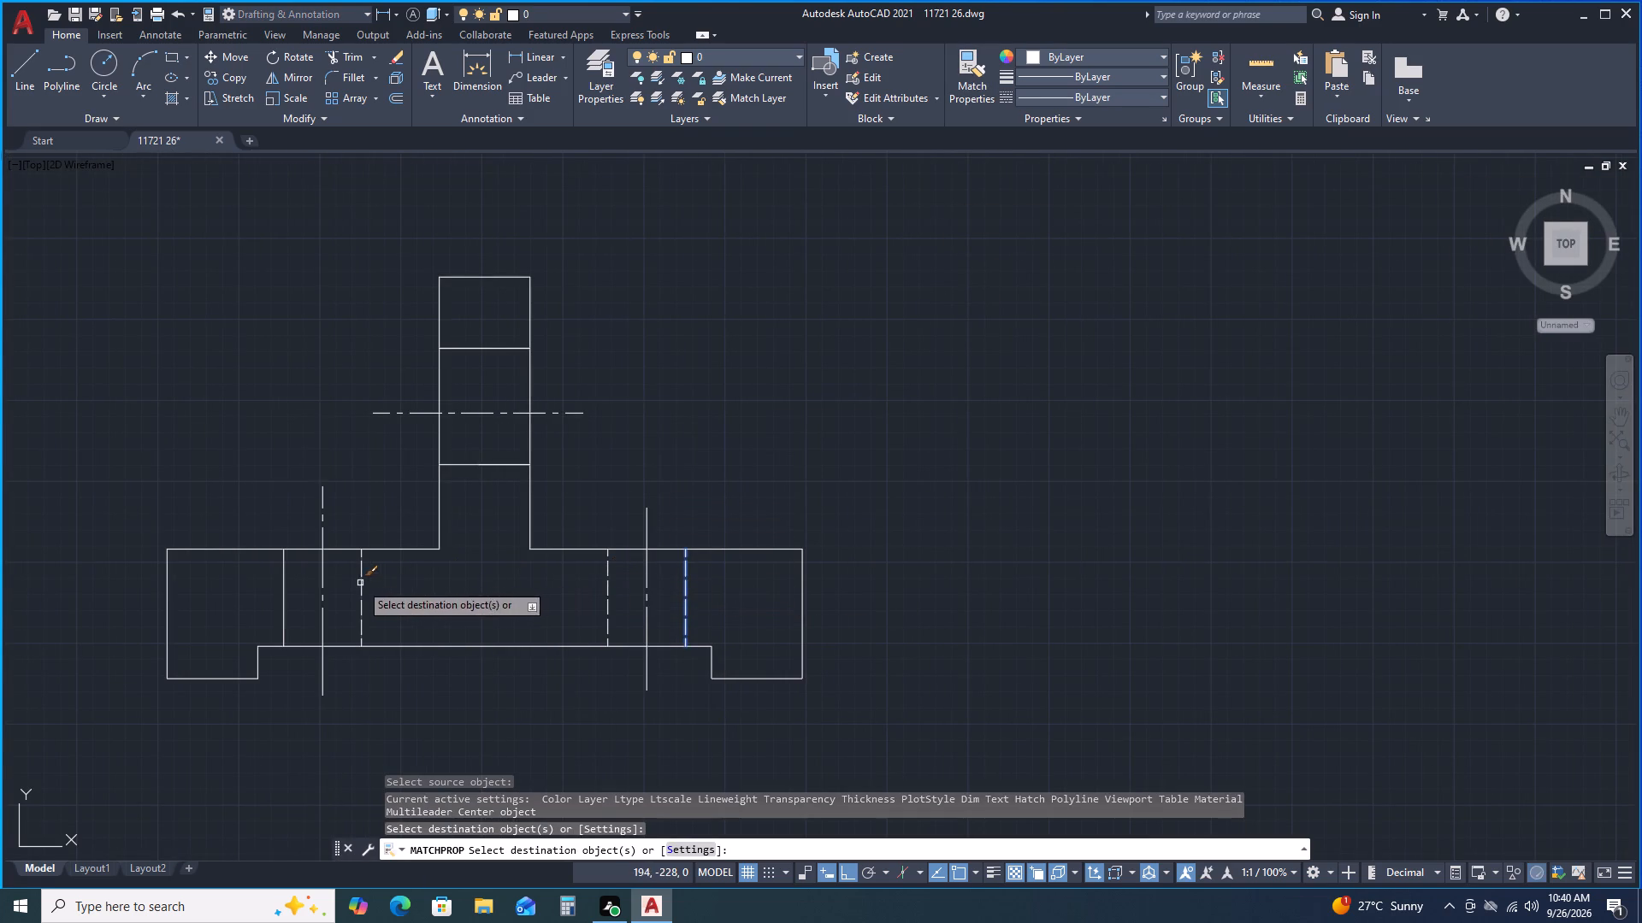
click(360, 583)
click(306, 583)
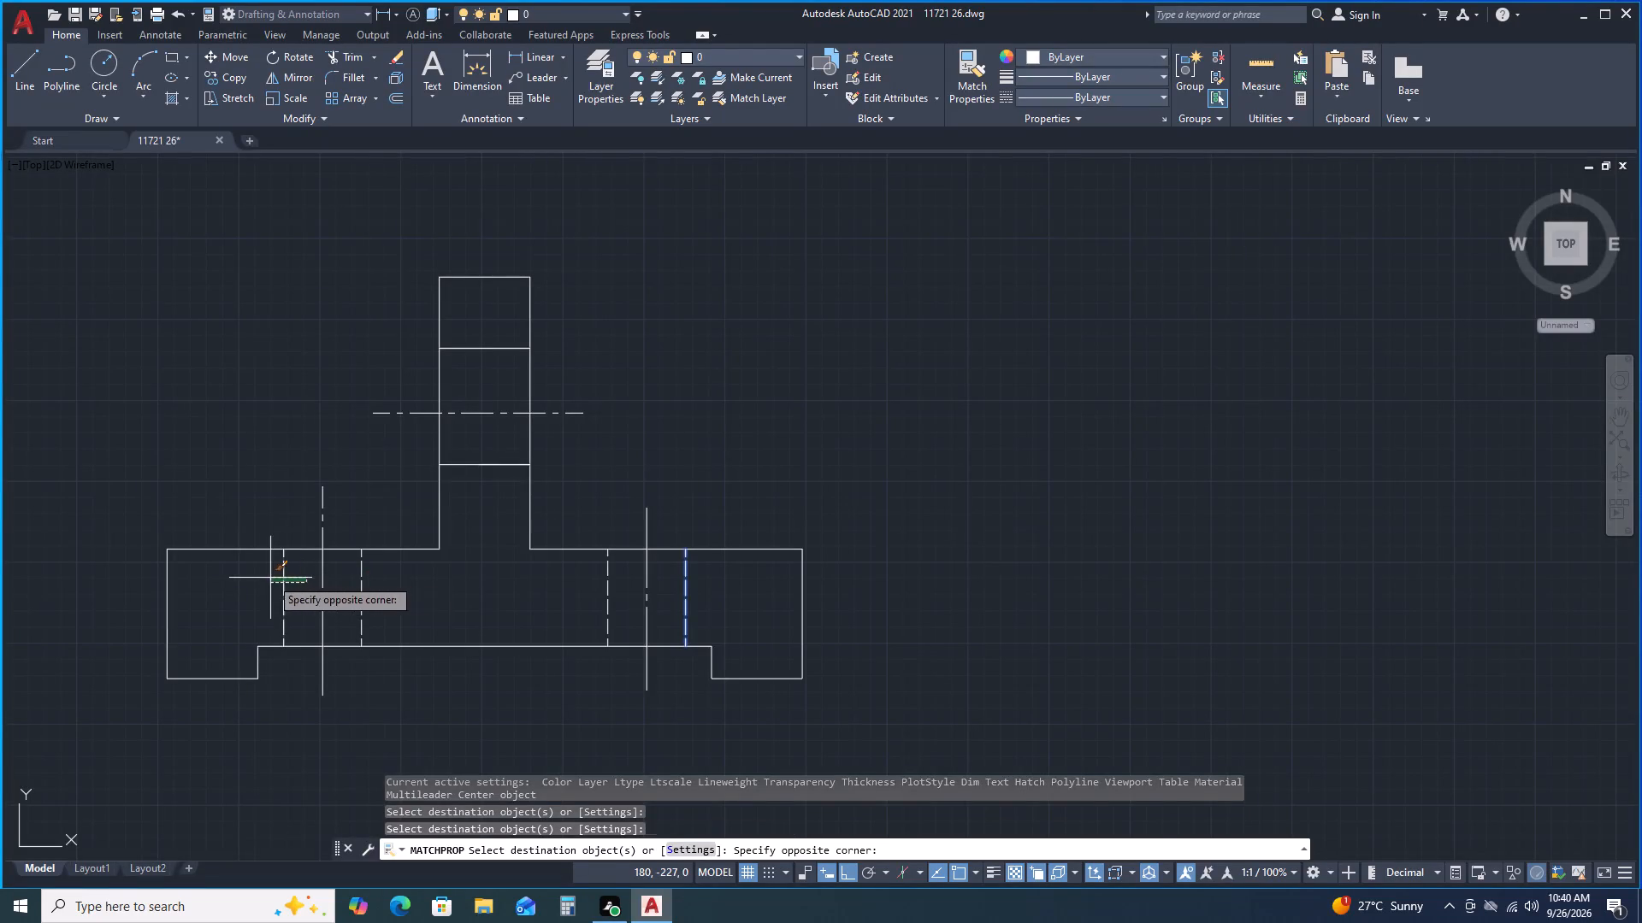
click(270, 578)
click(499, 370)
click(482, 333)
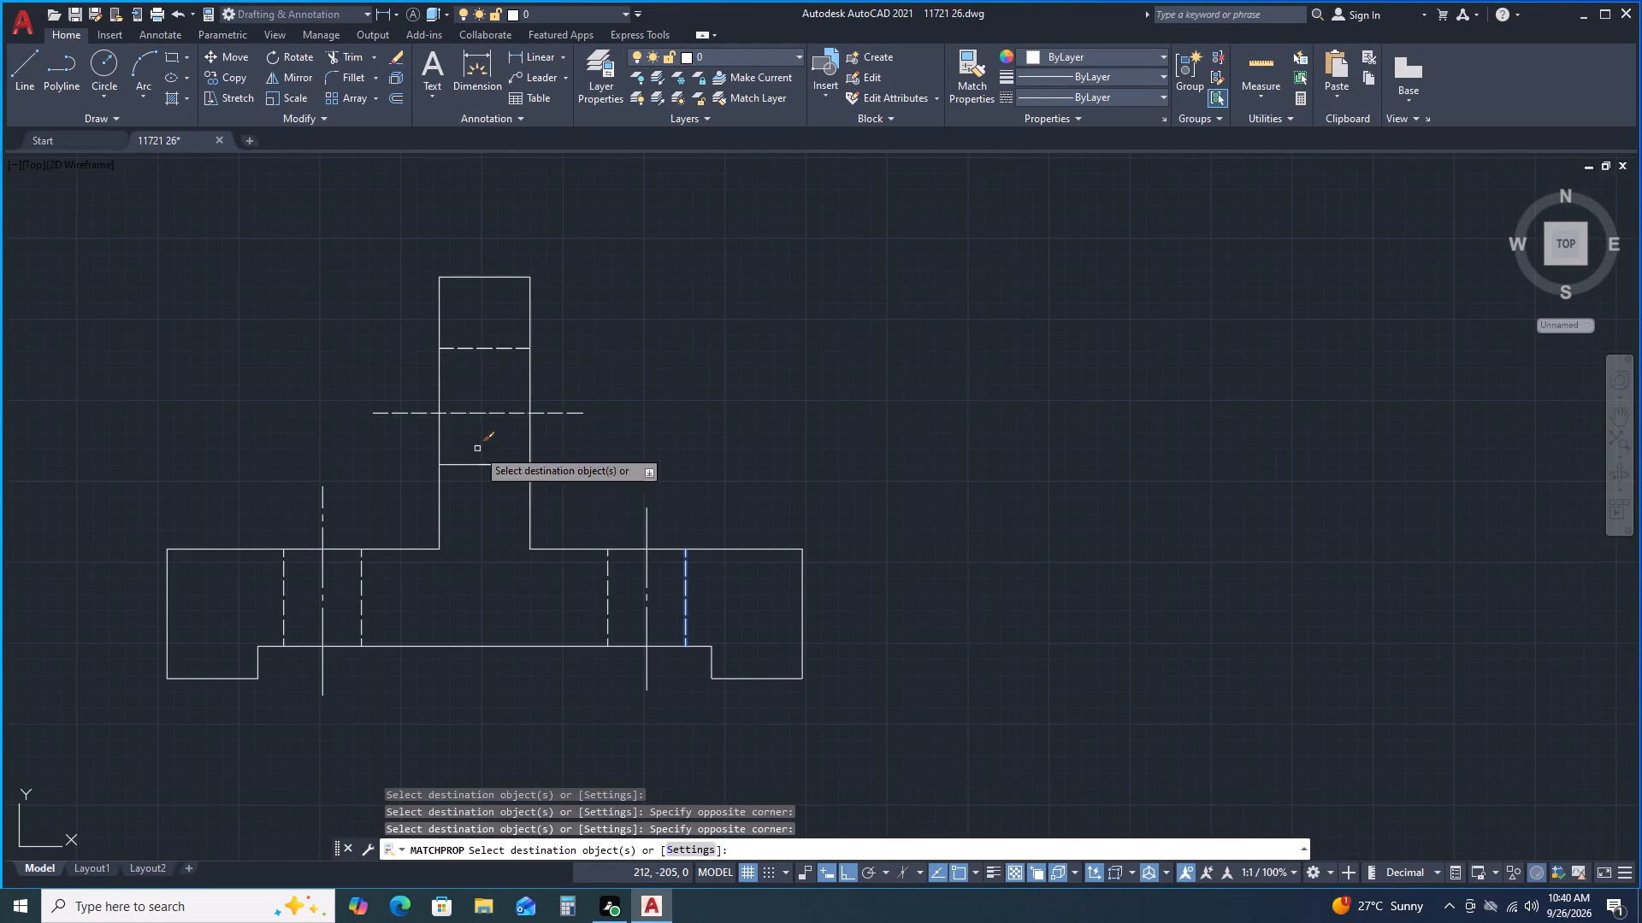
click(492, 493)
click(481, 460)
key(Escape)
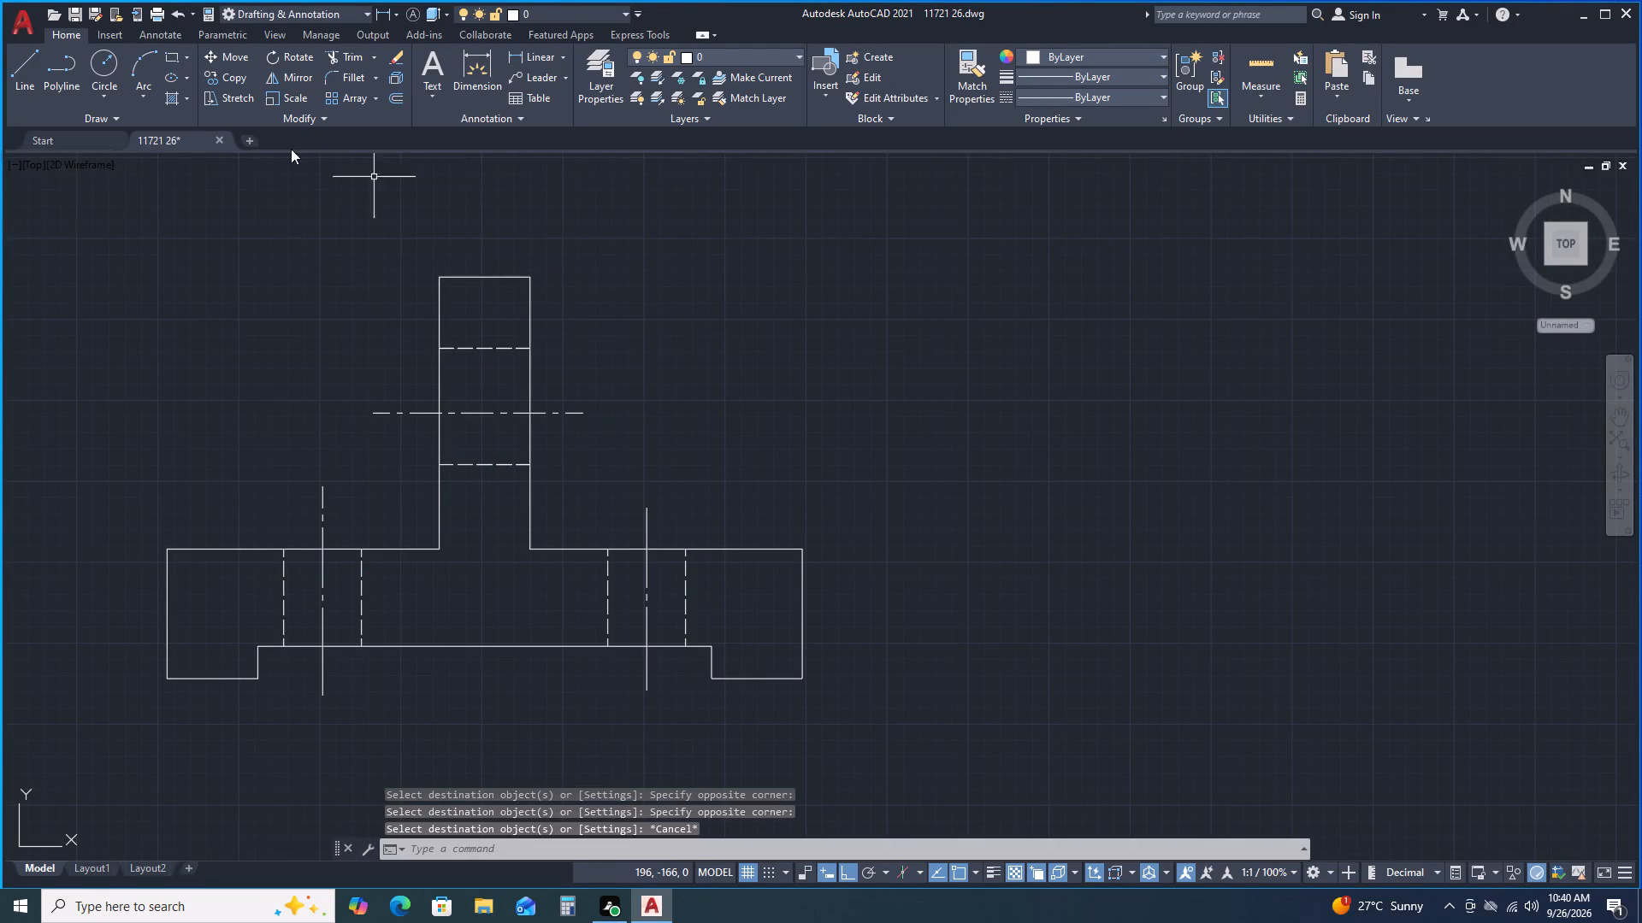
Hatch the four solid regions of the front view around the holes with the ANSI31 pattern.
click(168, 92)
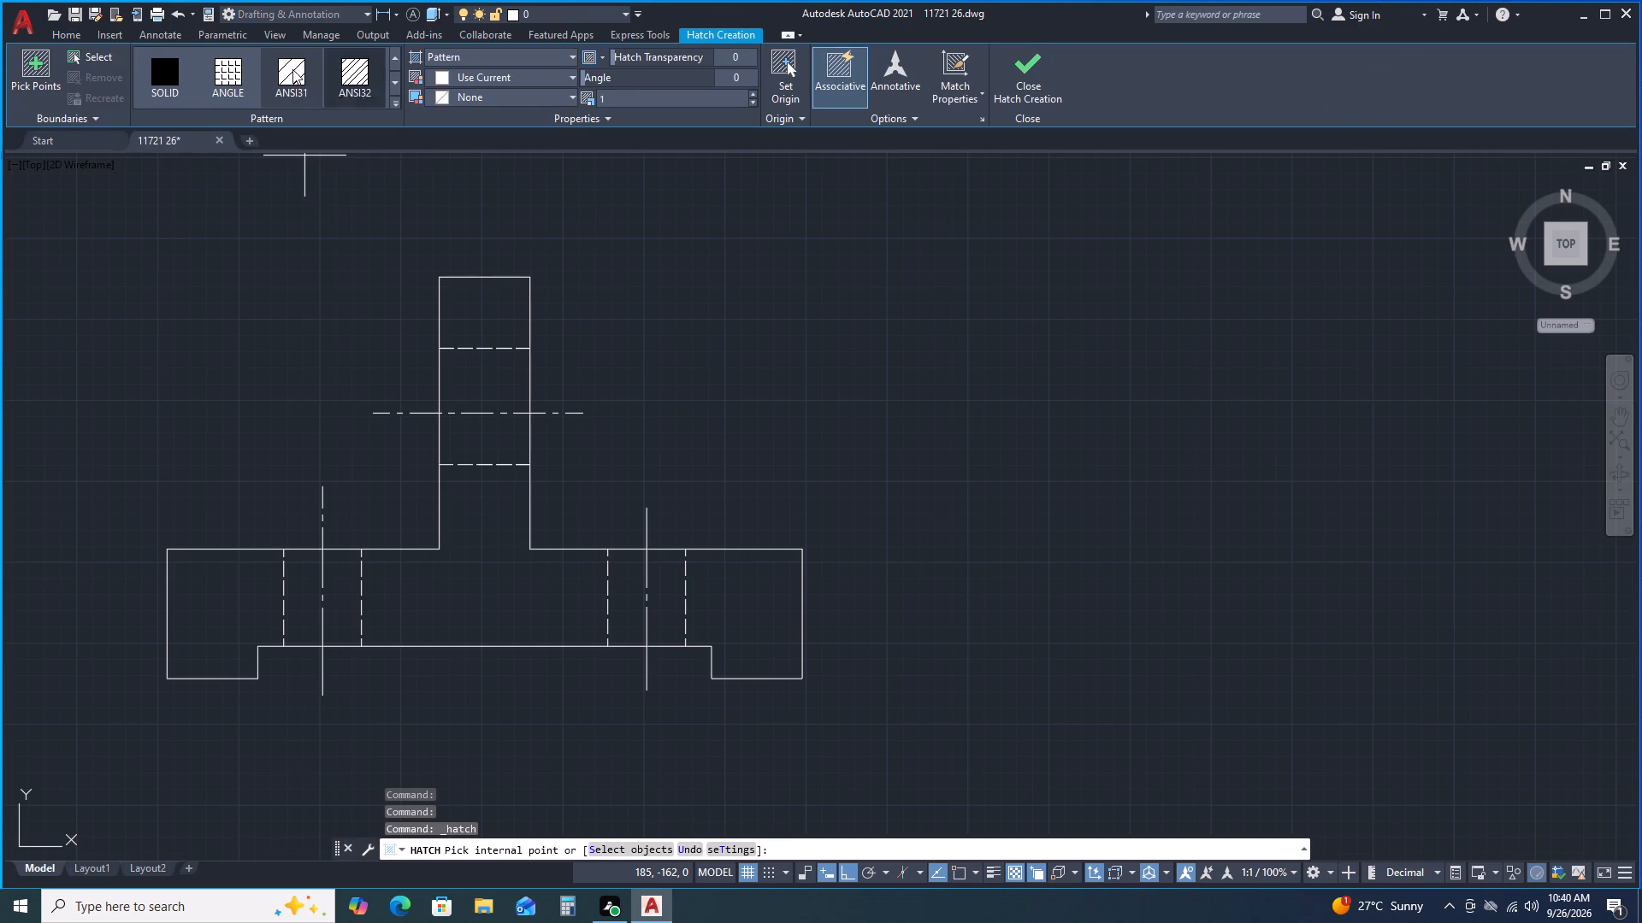
click(286, 68)
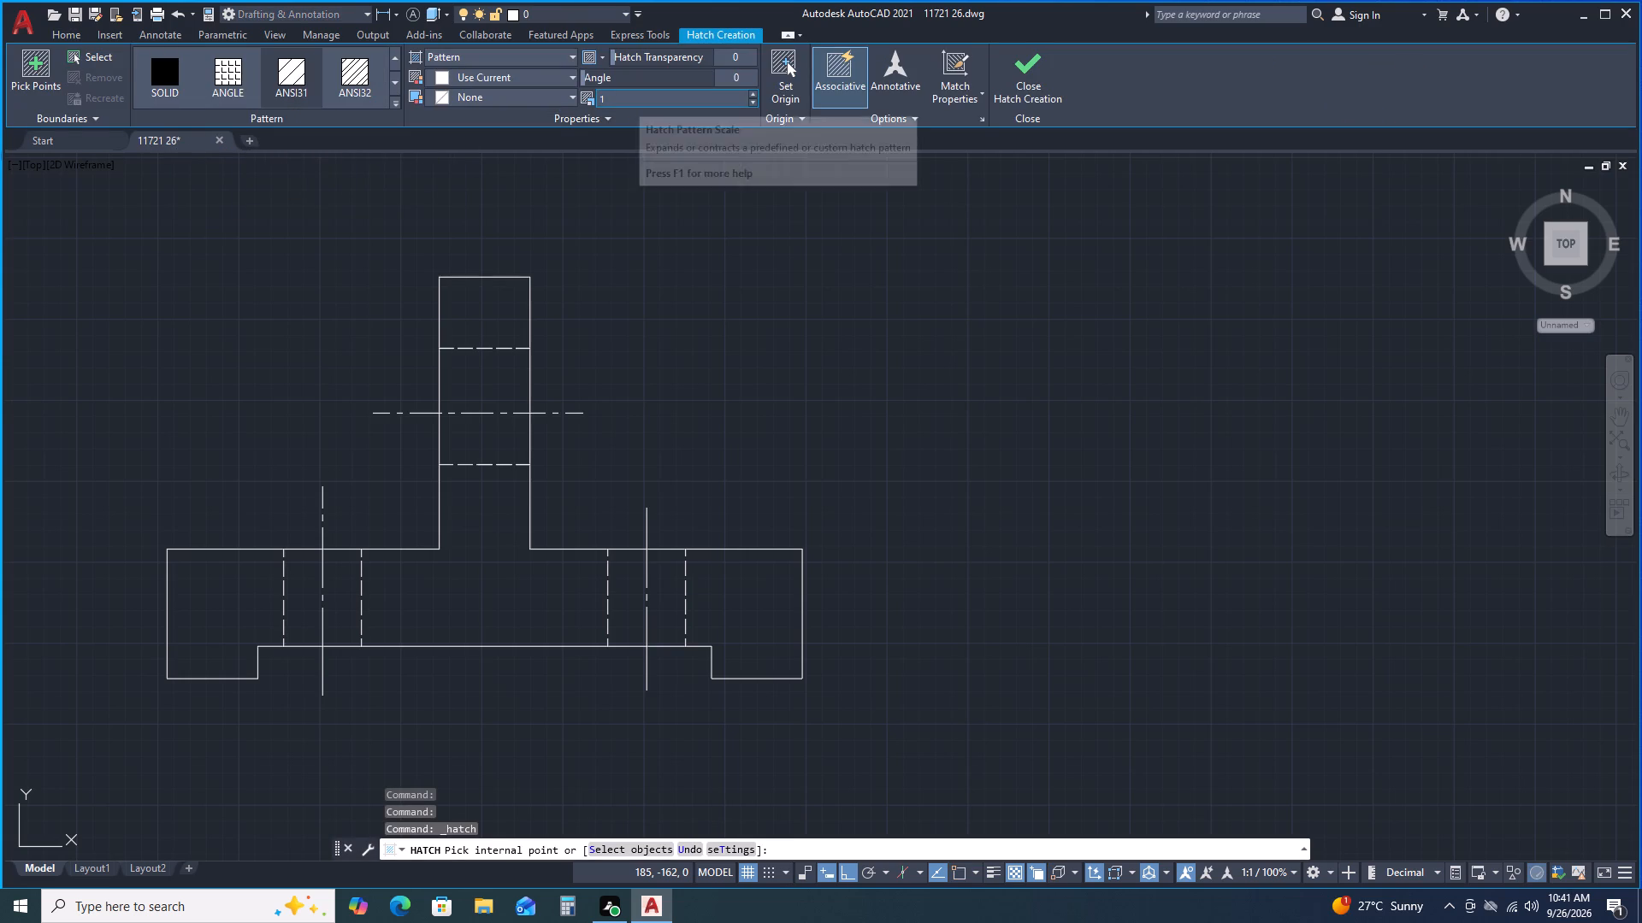
click(754, 612)
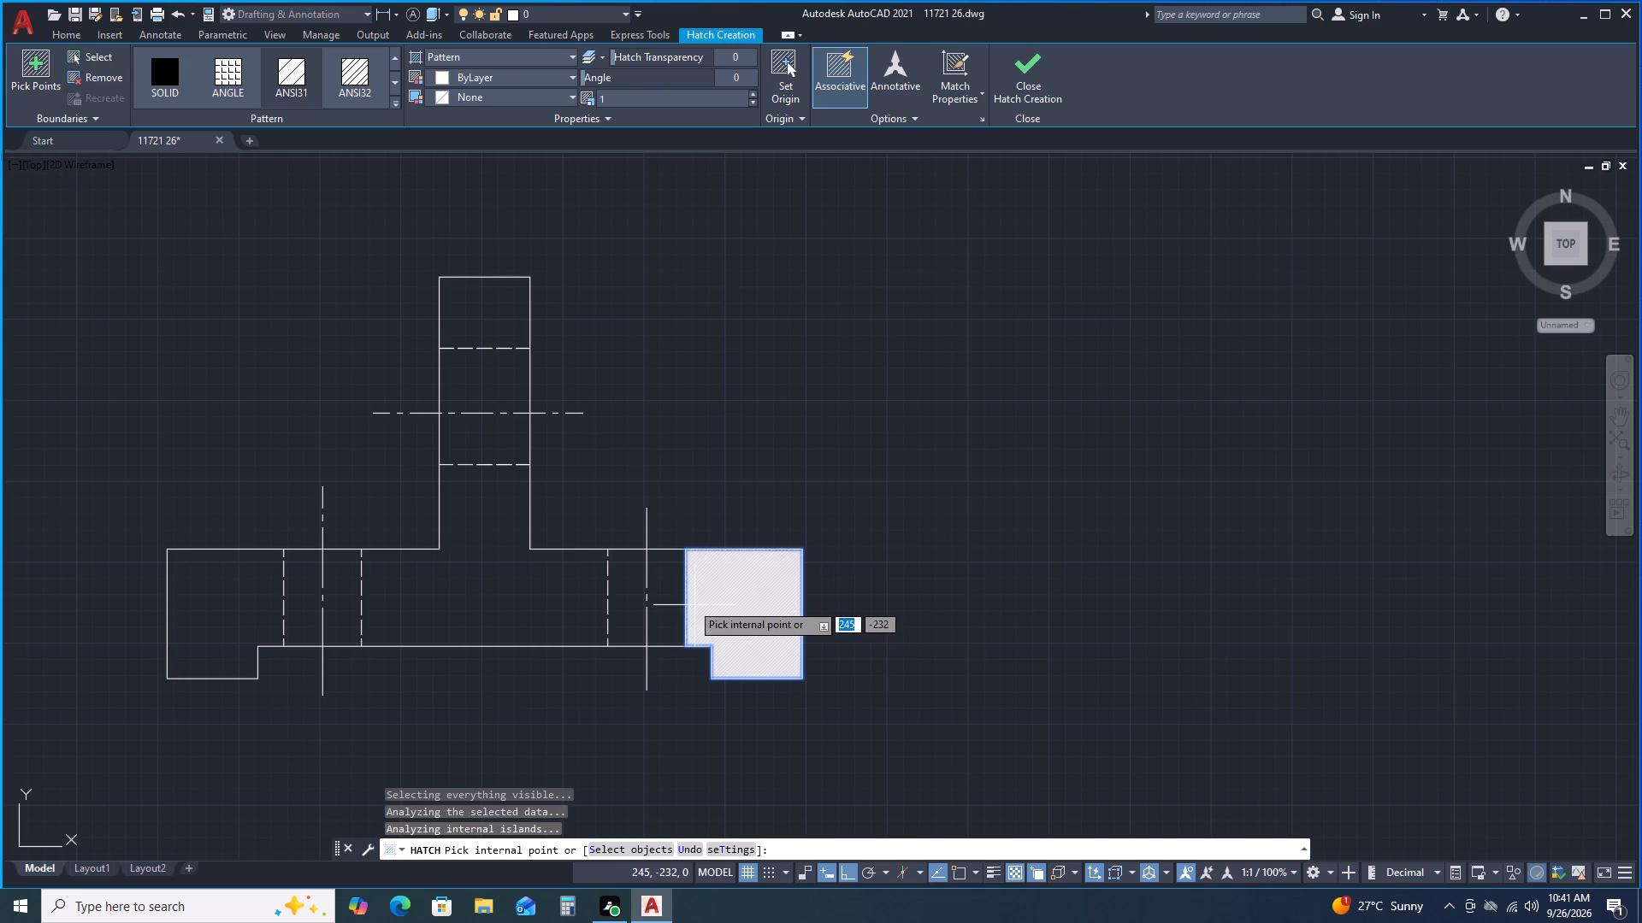
click(572, 614)
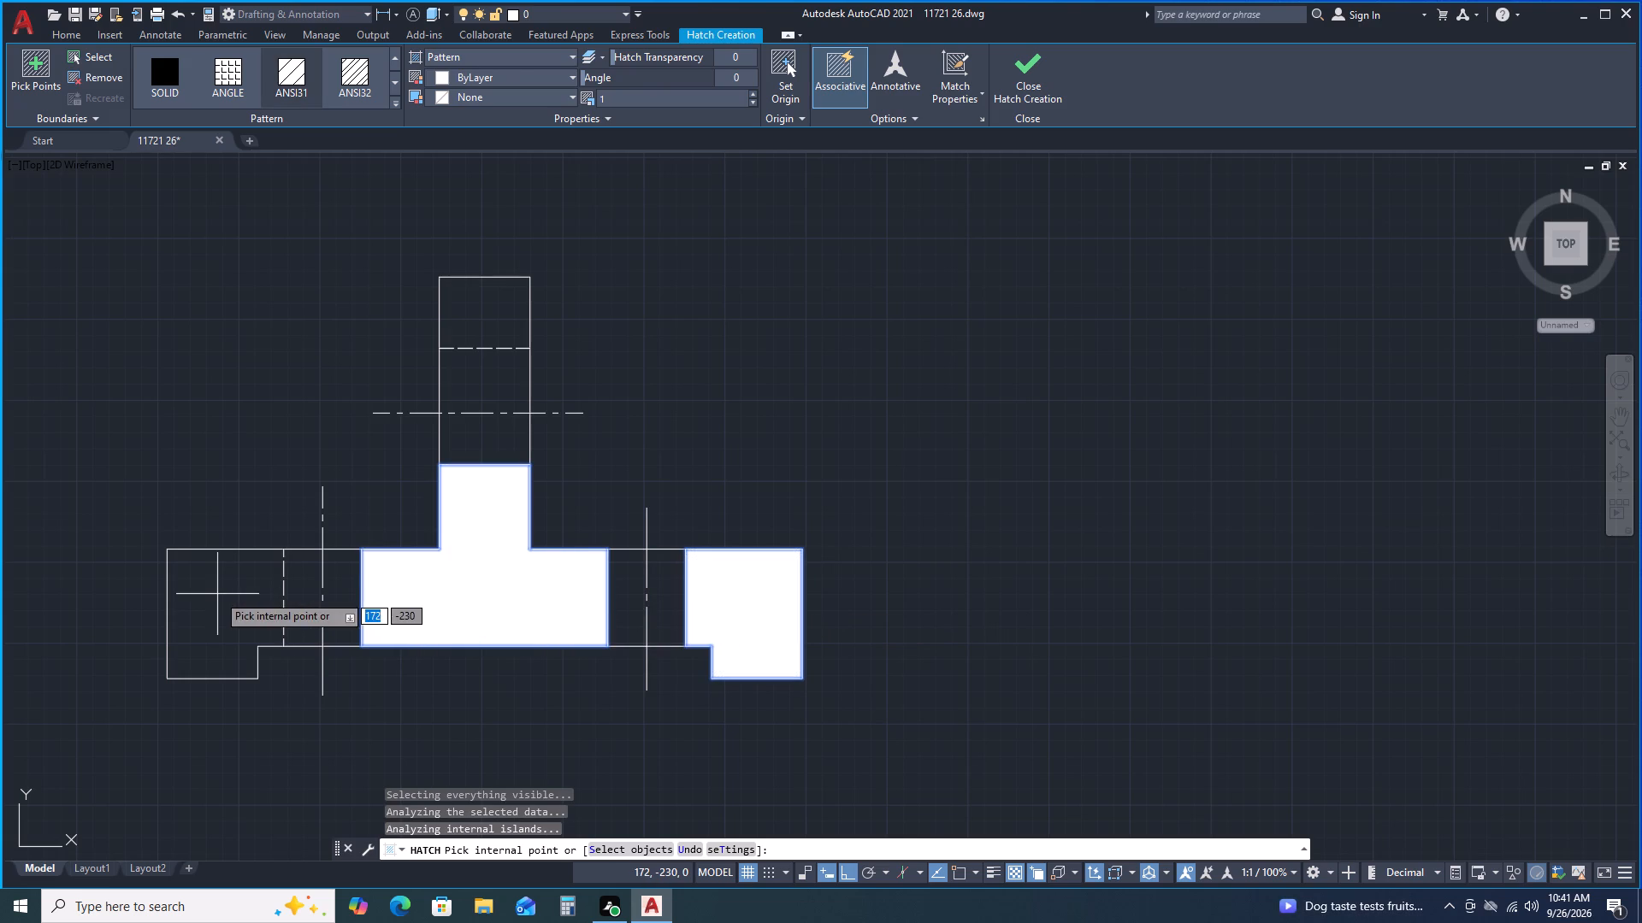
click(217, 594)
click(481, 304)
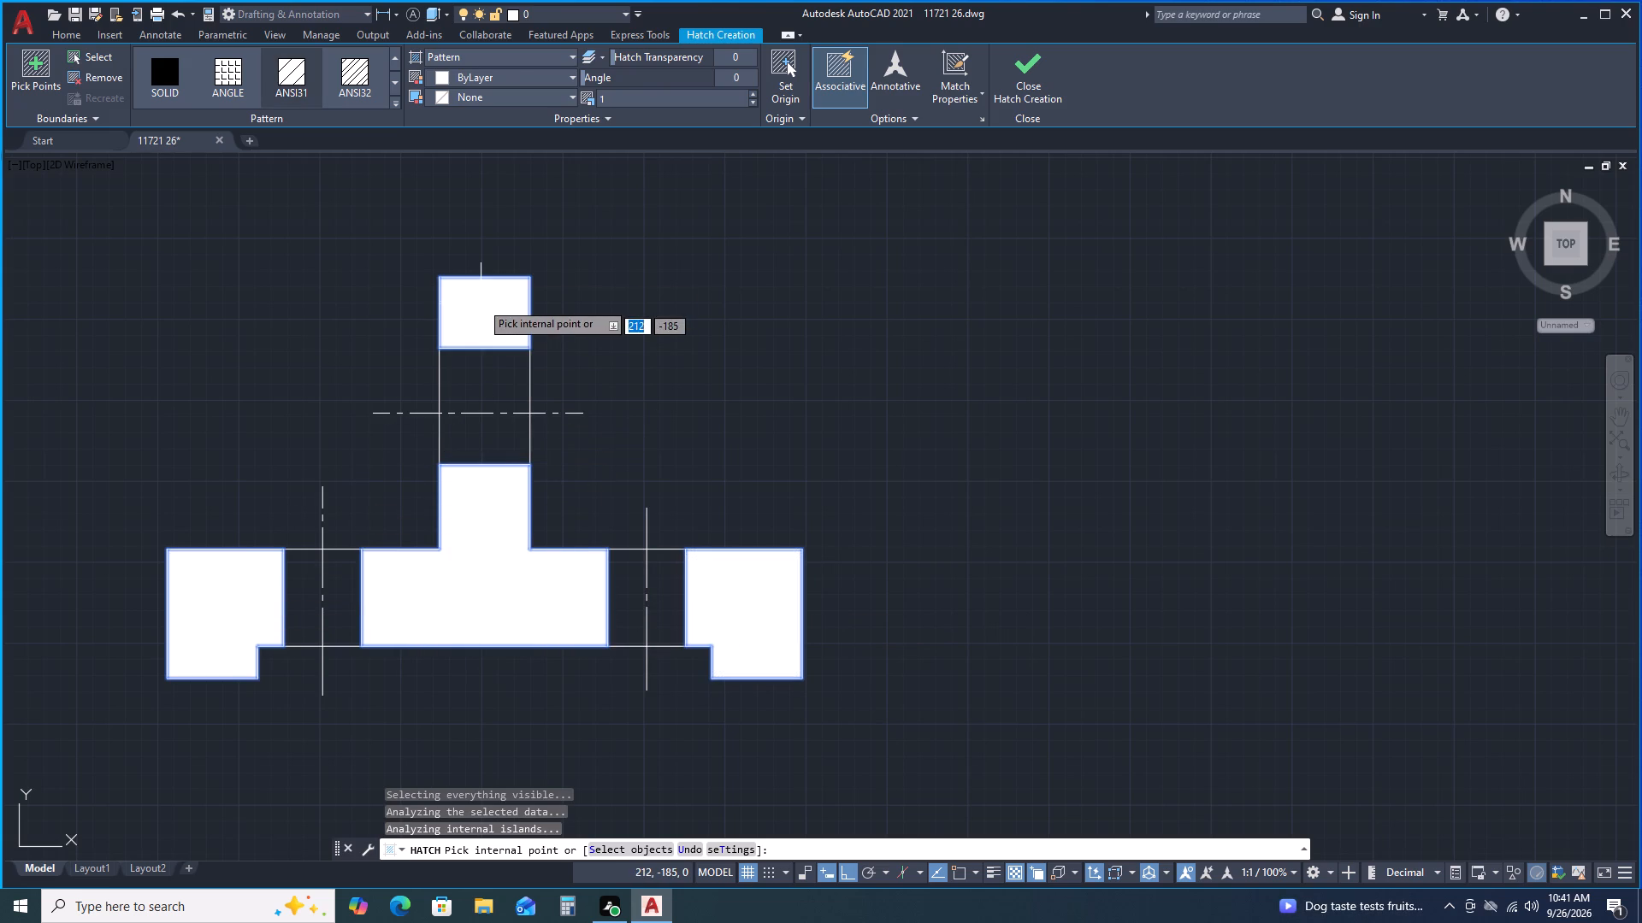
Set the hatch pattern scale to 20.
click(612, 97)
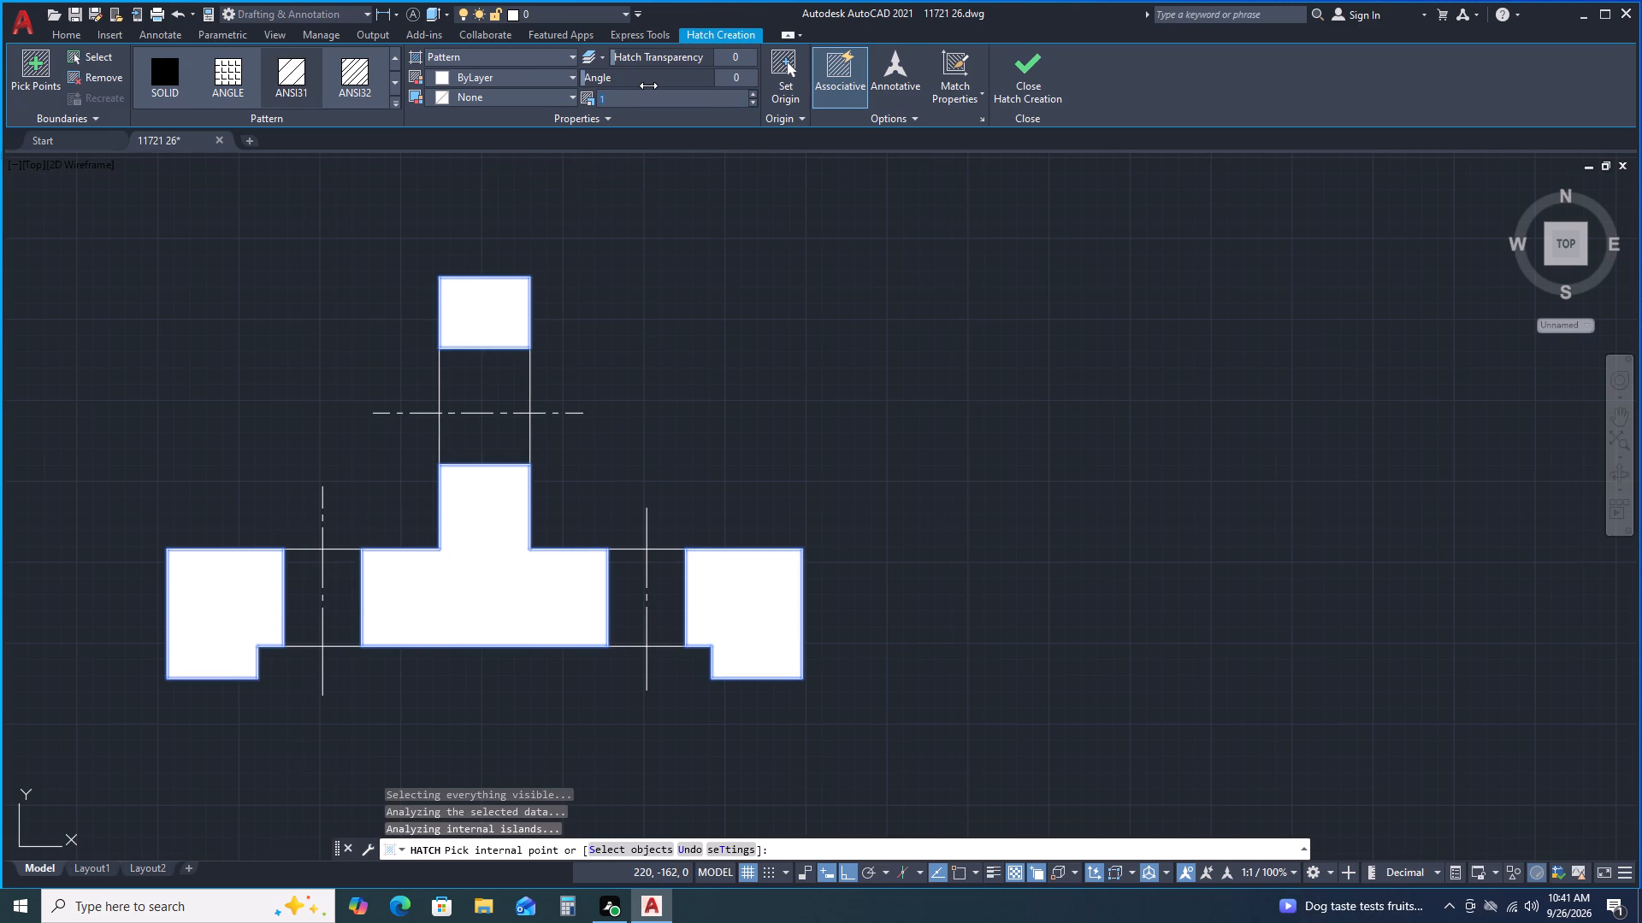
text(20)
key(Return)
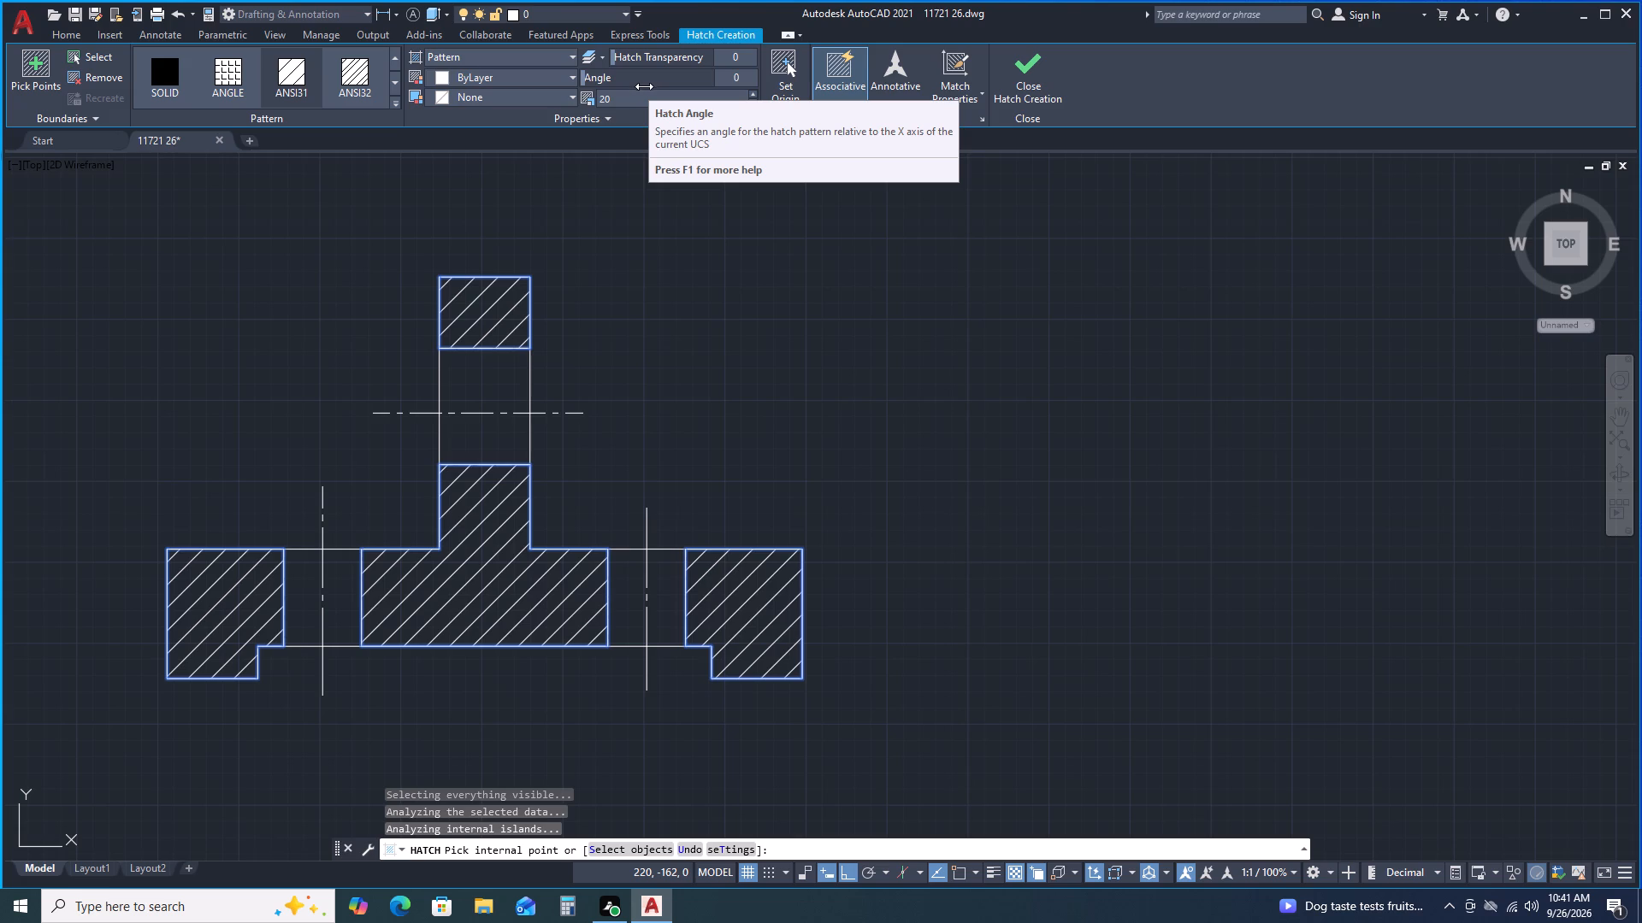
Finish creating the front view's section hatch.
click(1023, 67)
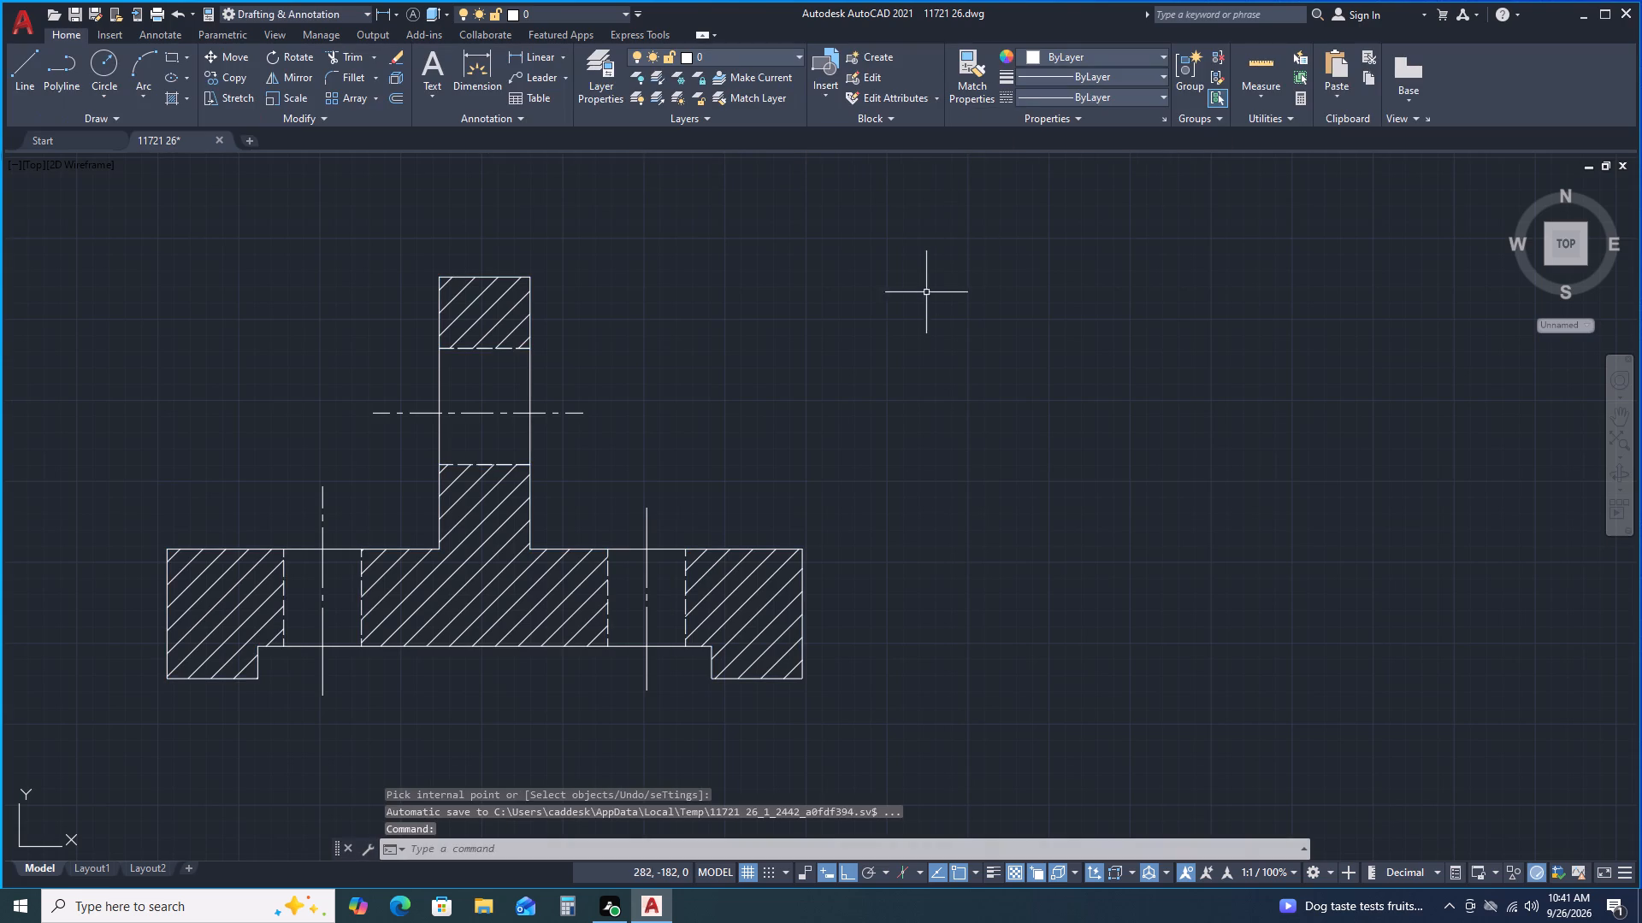
Dimension the upright's width above its top edge and the base's height beside its left edge.
click(472, 54)
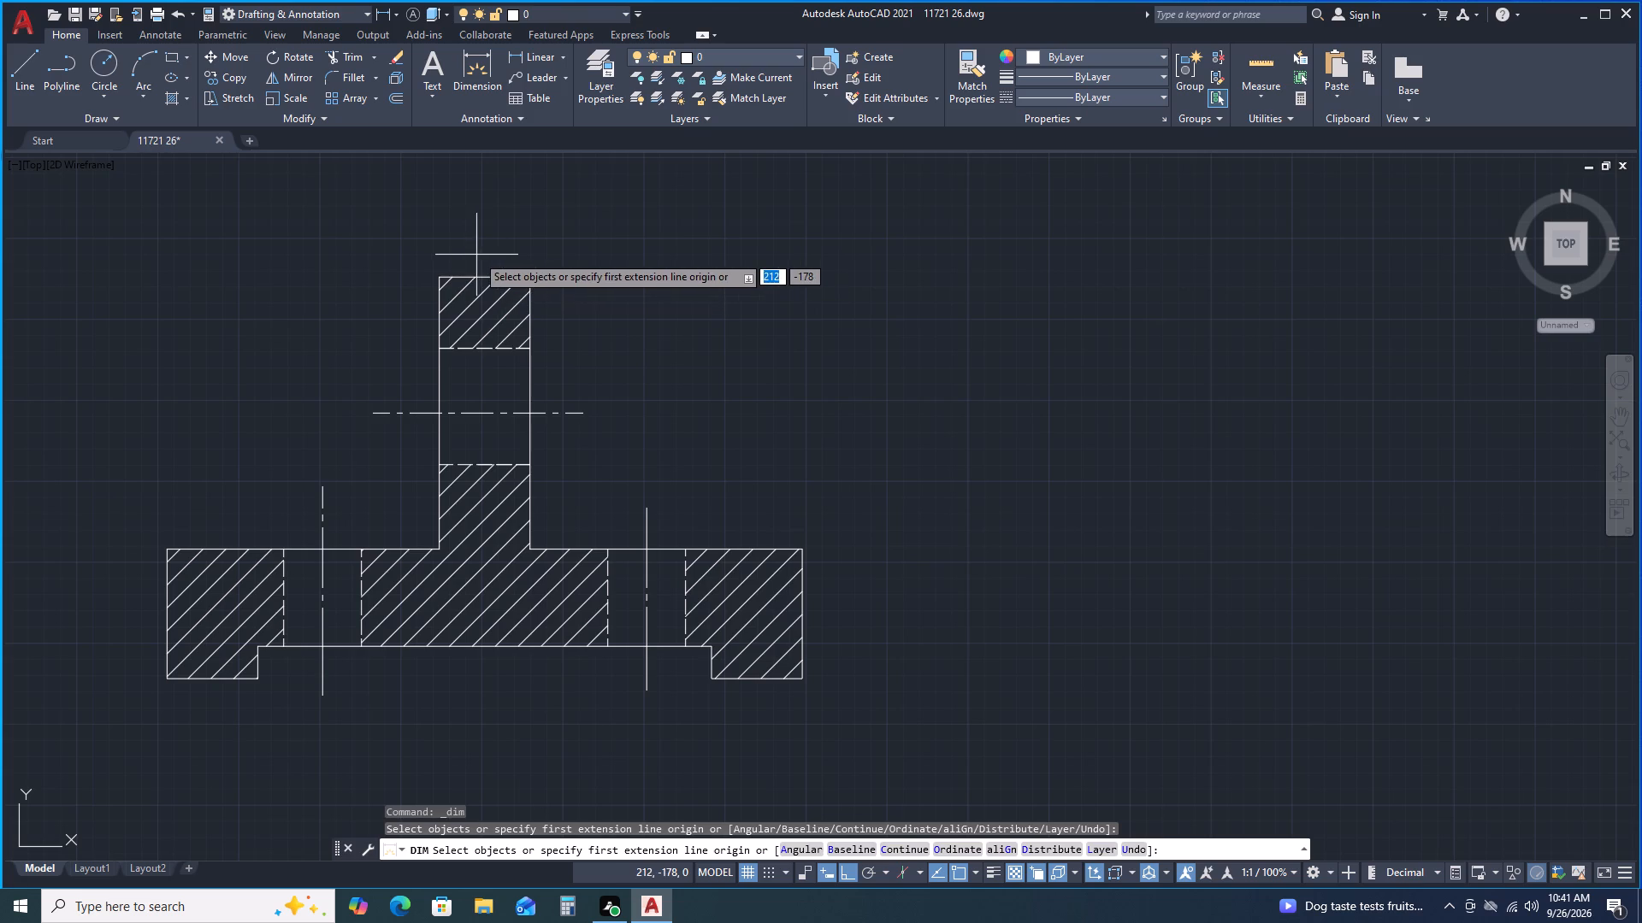
click(461, 278)
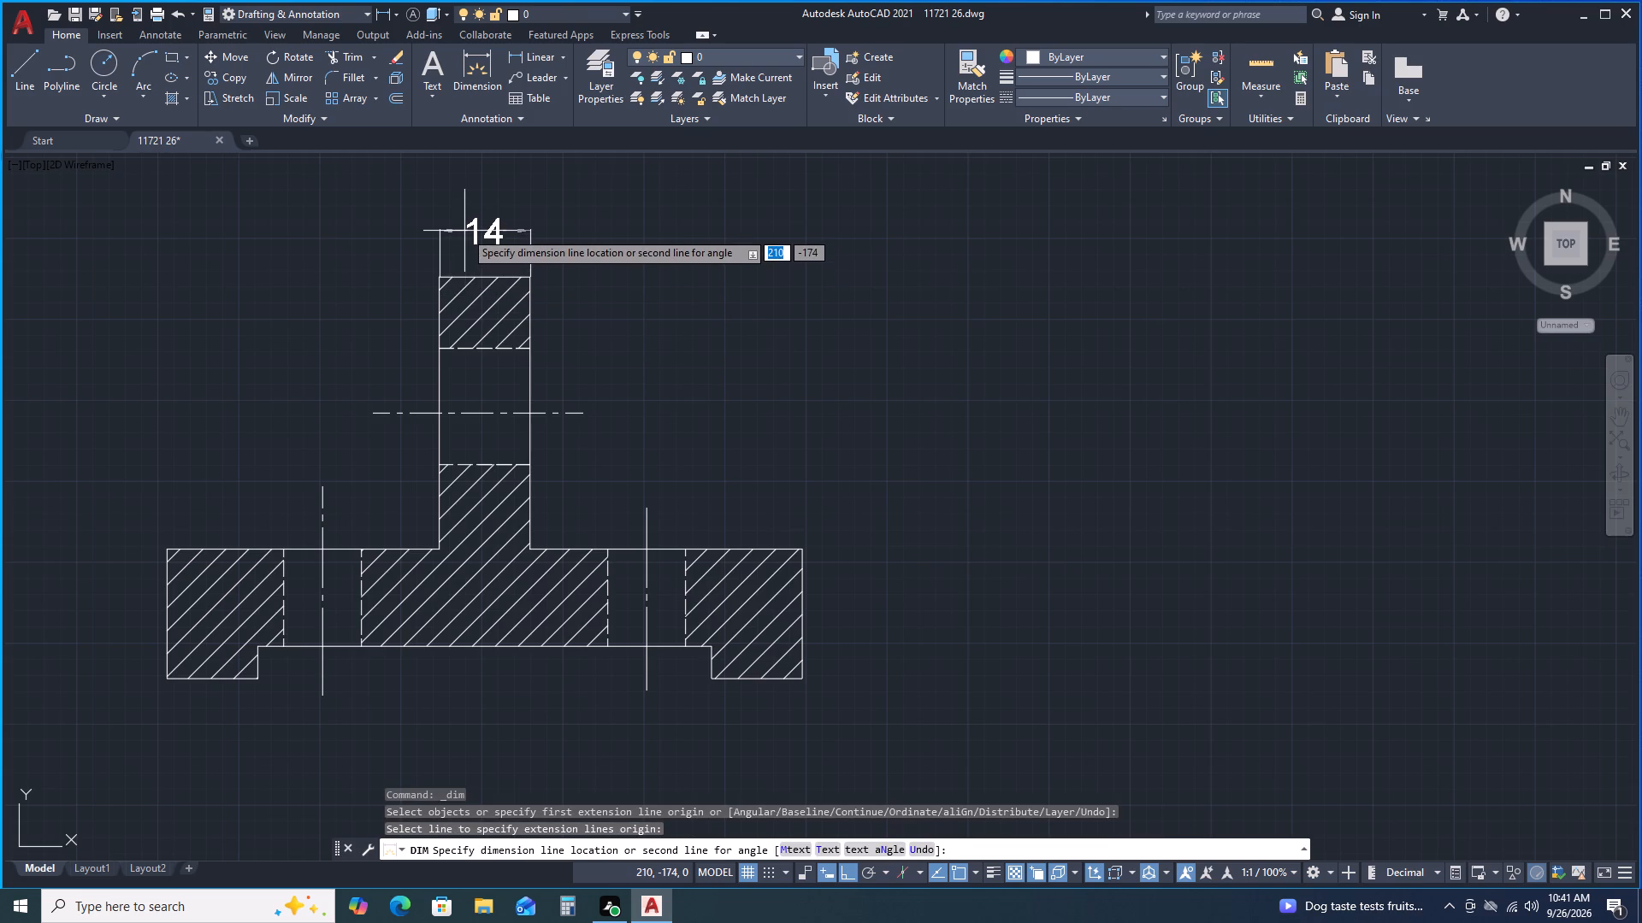
click(464, 231)
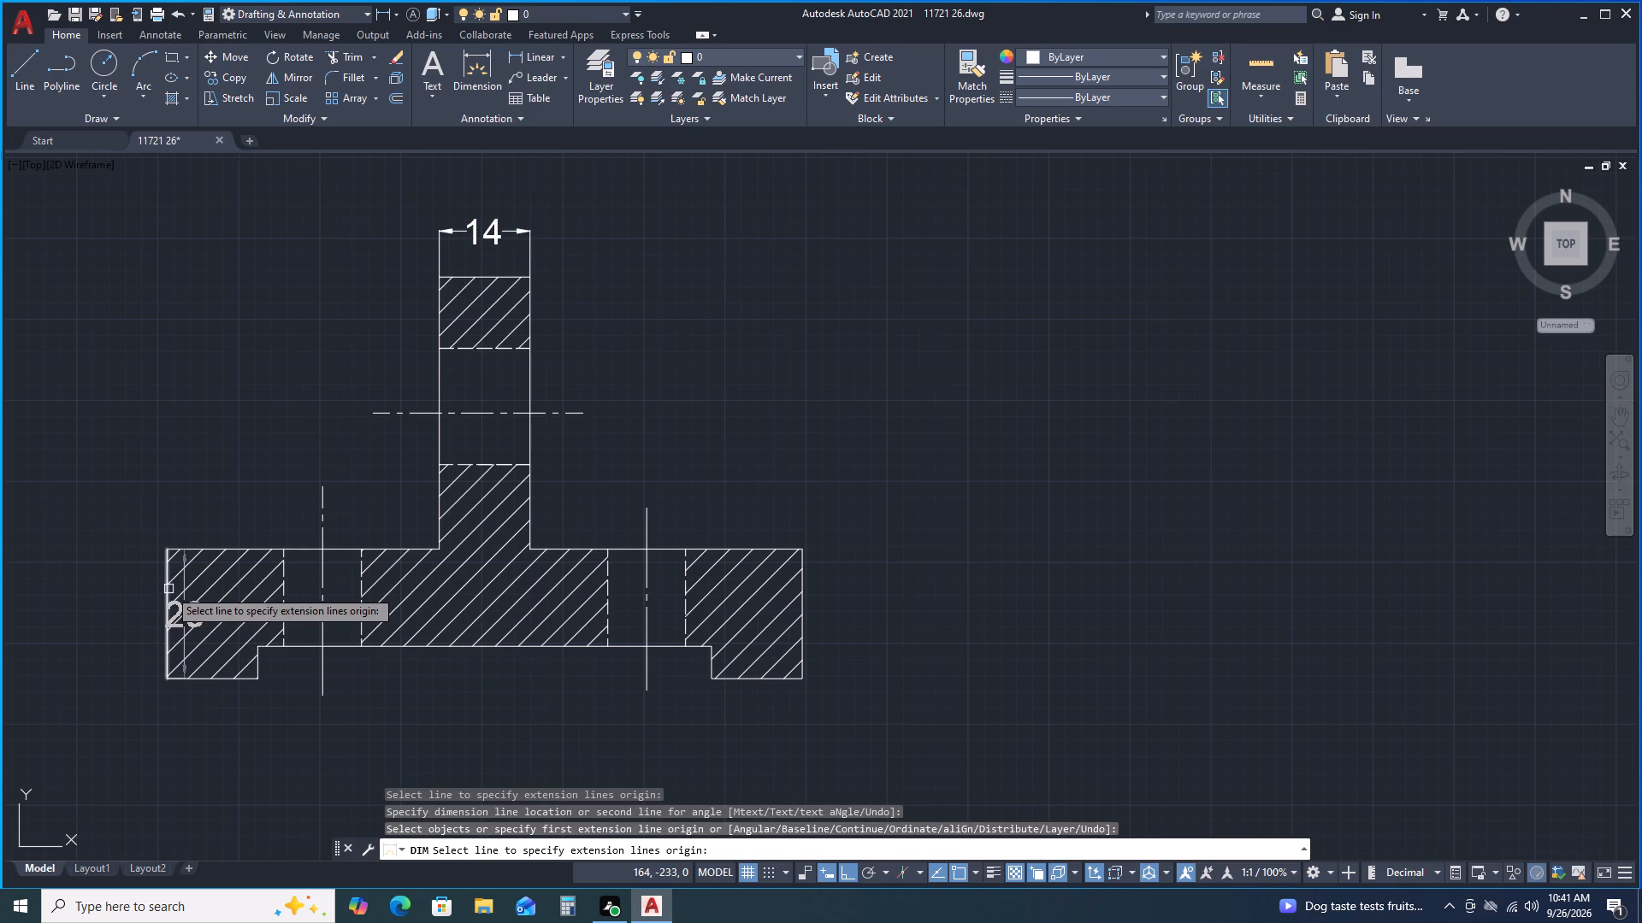
click(168, 589)
click(135, 591)
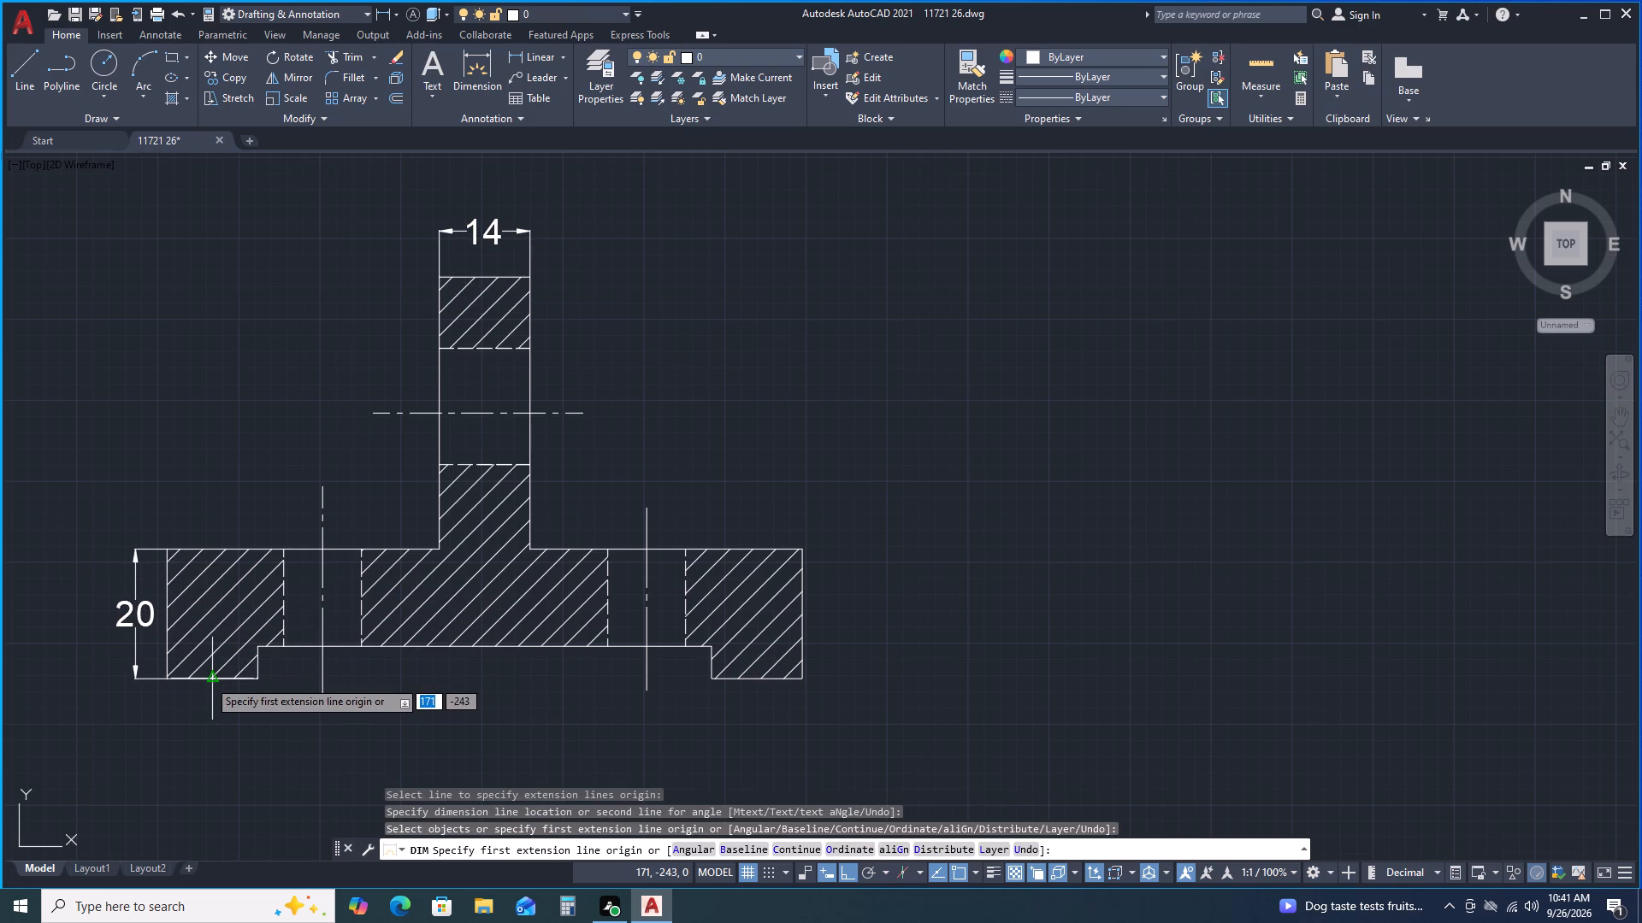
Dimension the left foot, the central recess and the right foot widths in one aligned row below the base.
scroll(203, 673, up, 2)
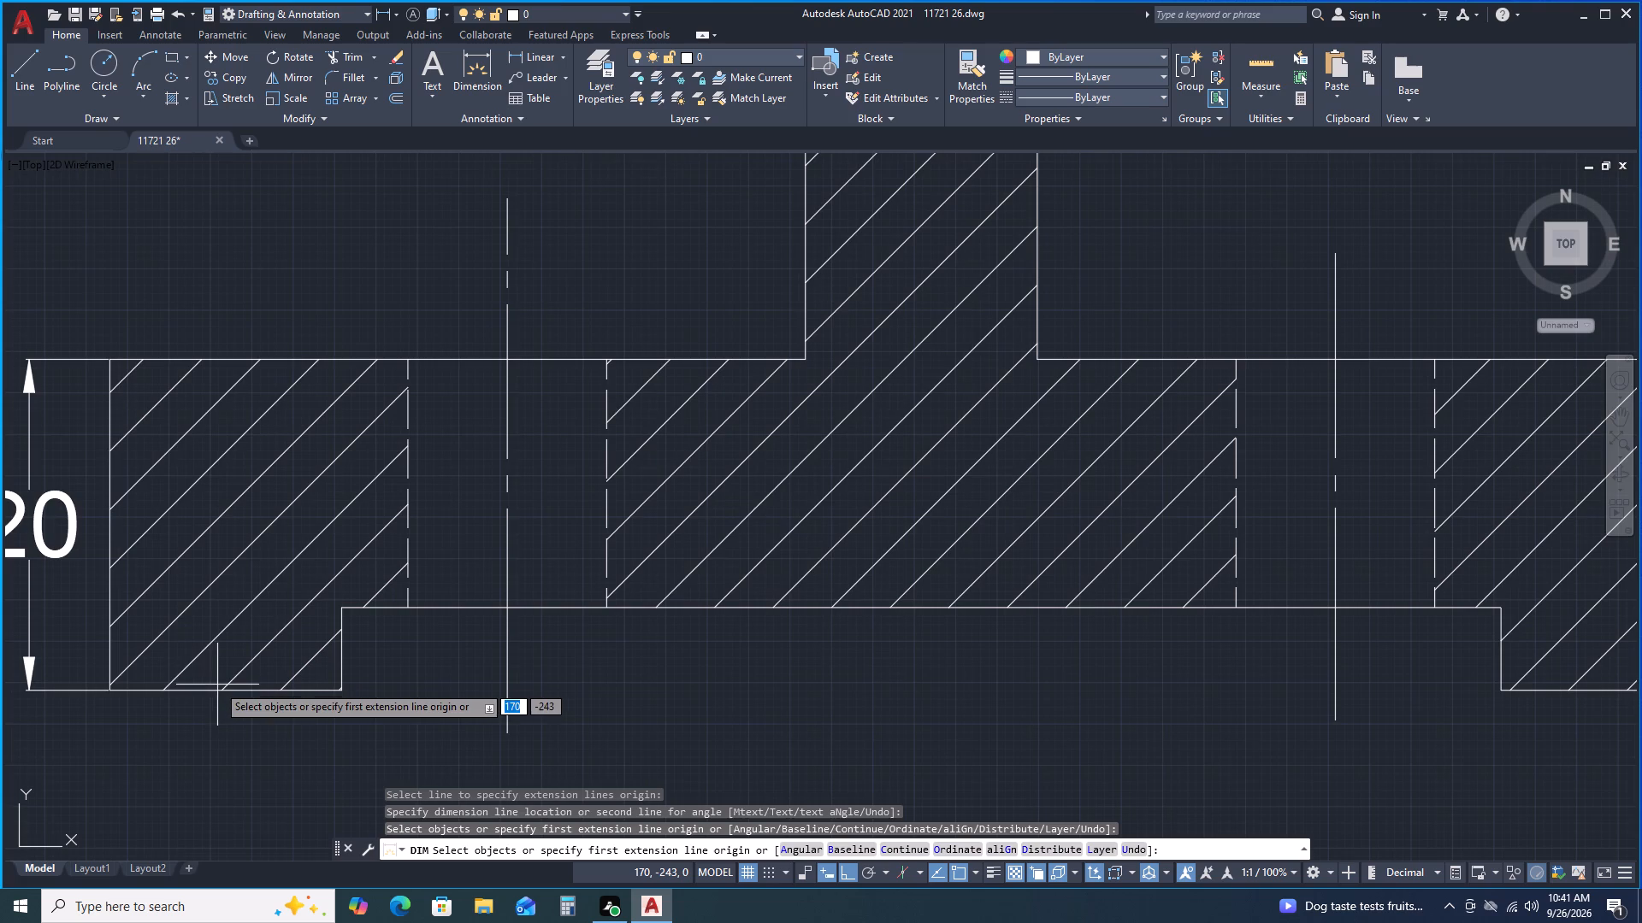
click(199, 690)
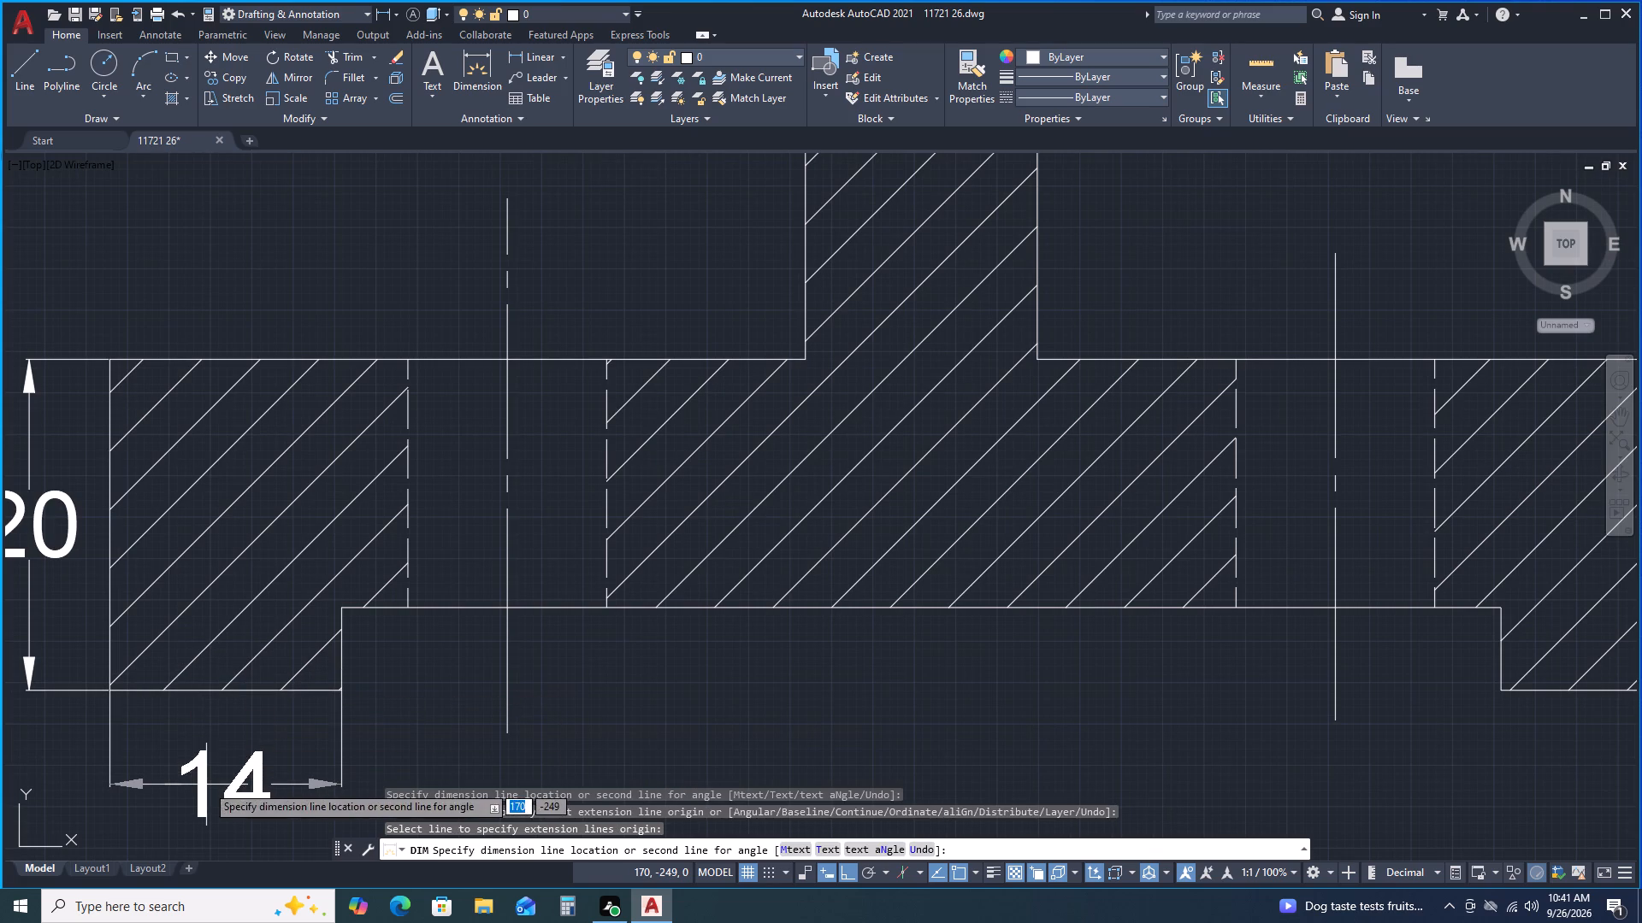
click(206, 785)
middle_drag(395, 661, 395, 475)
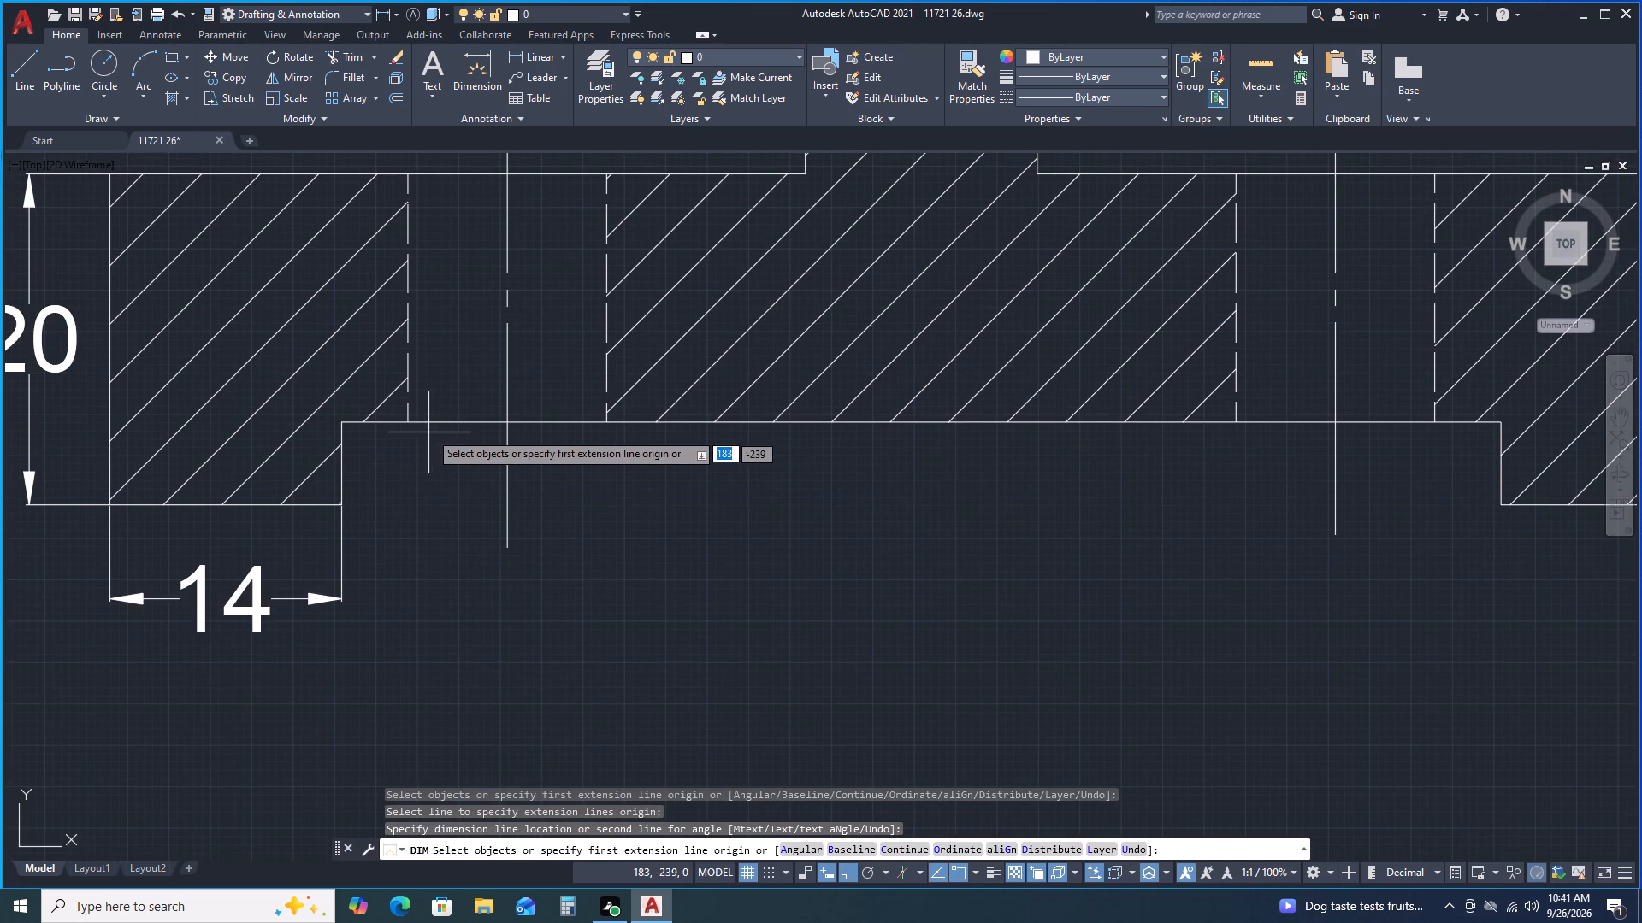
click(456, 425)
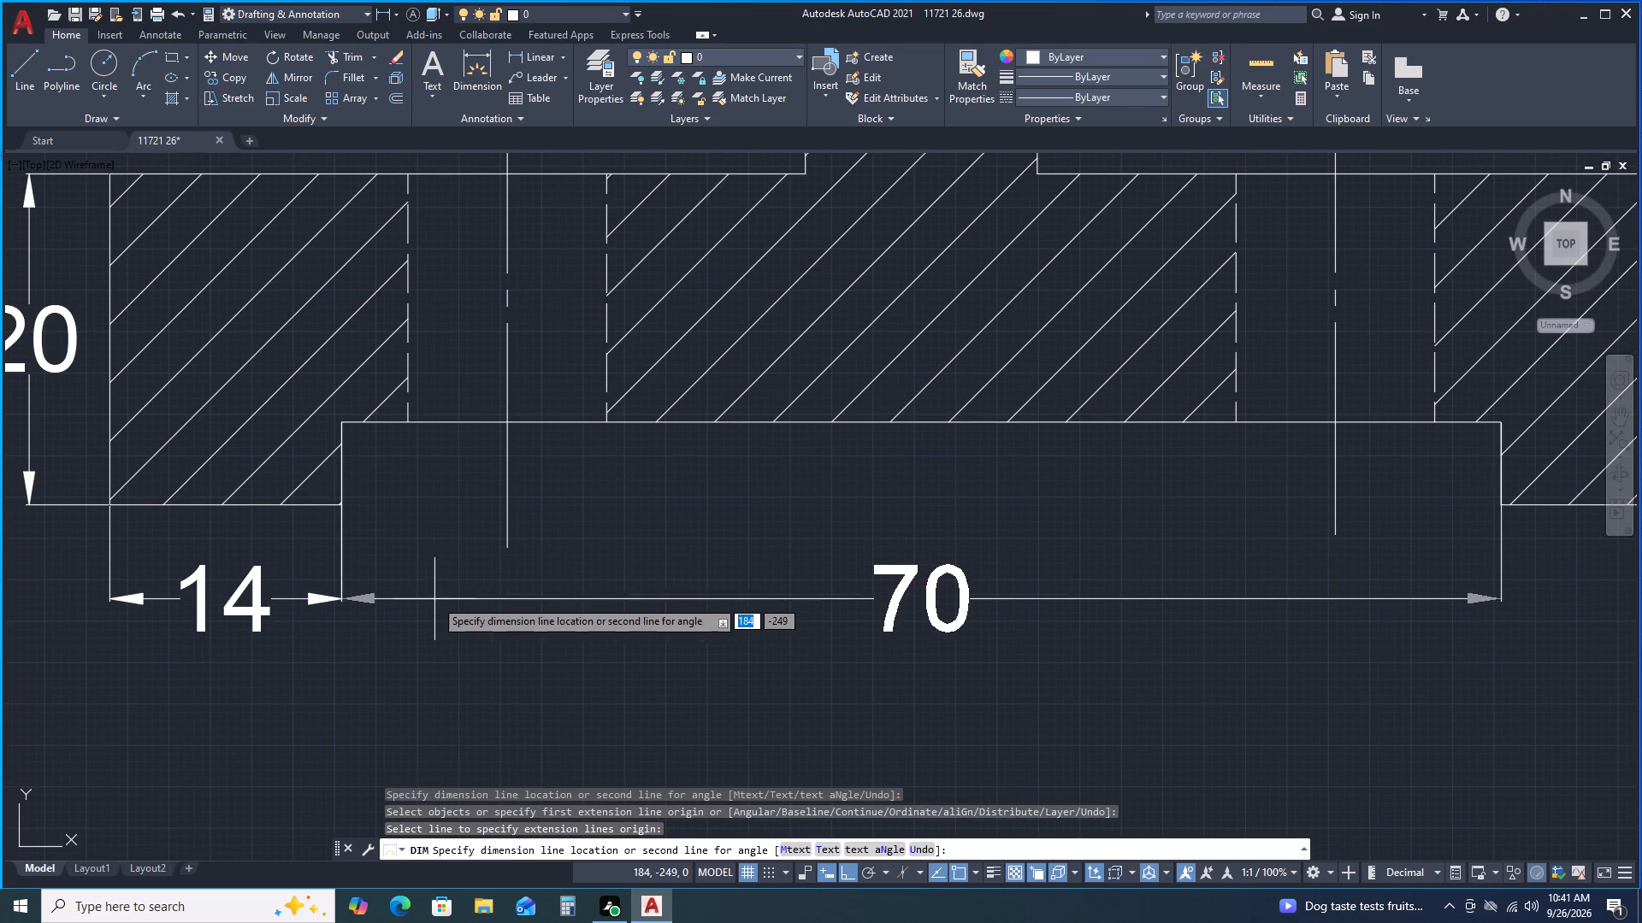
click(343, 594)
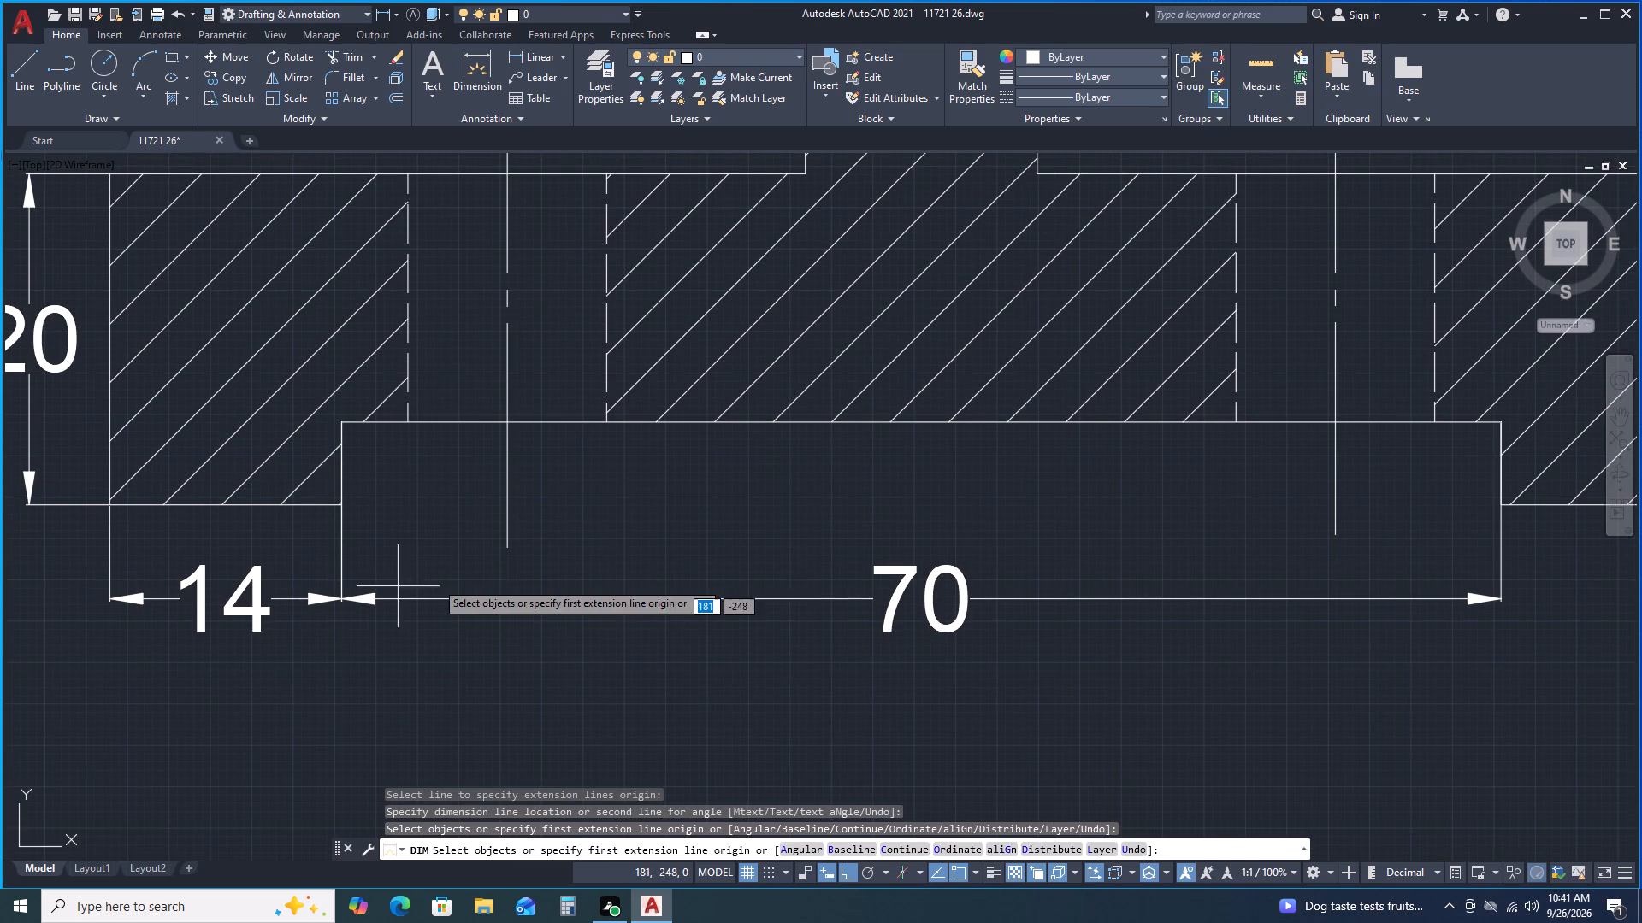
middle_drag(1435, 556, 1339, 547)
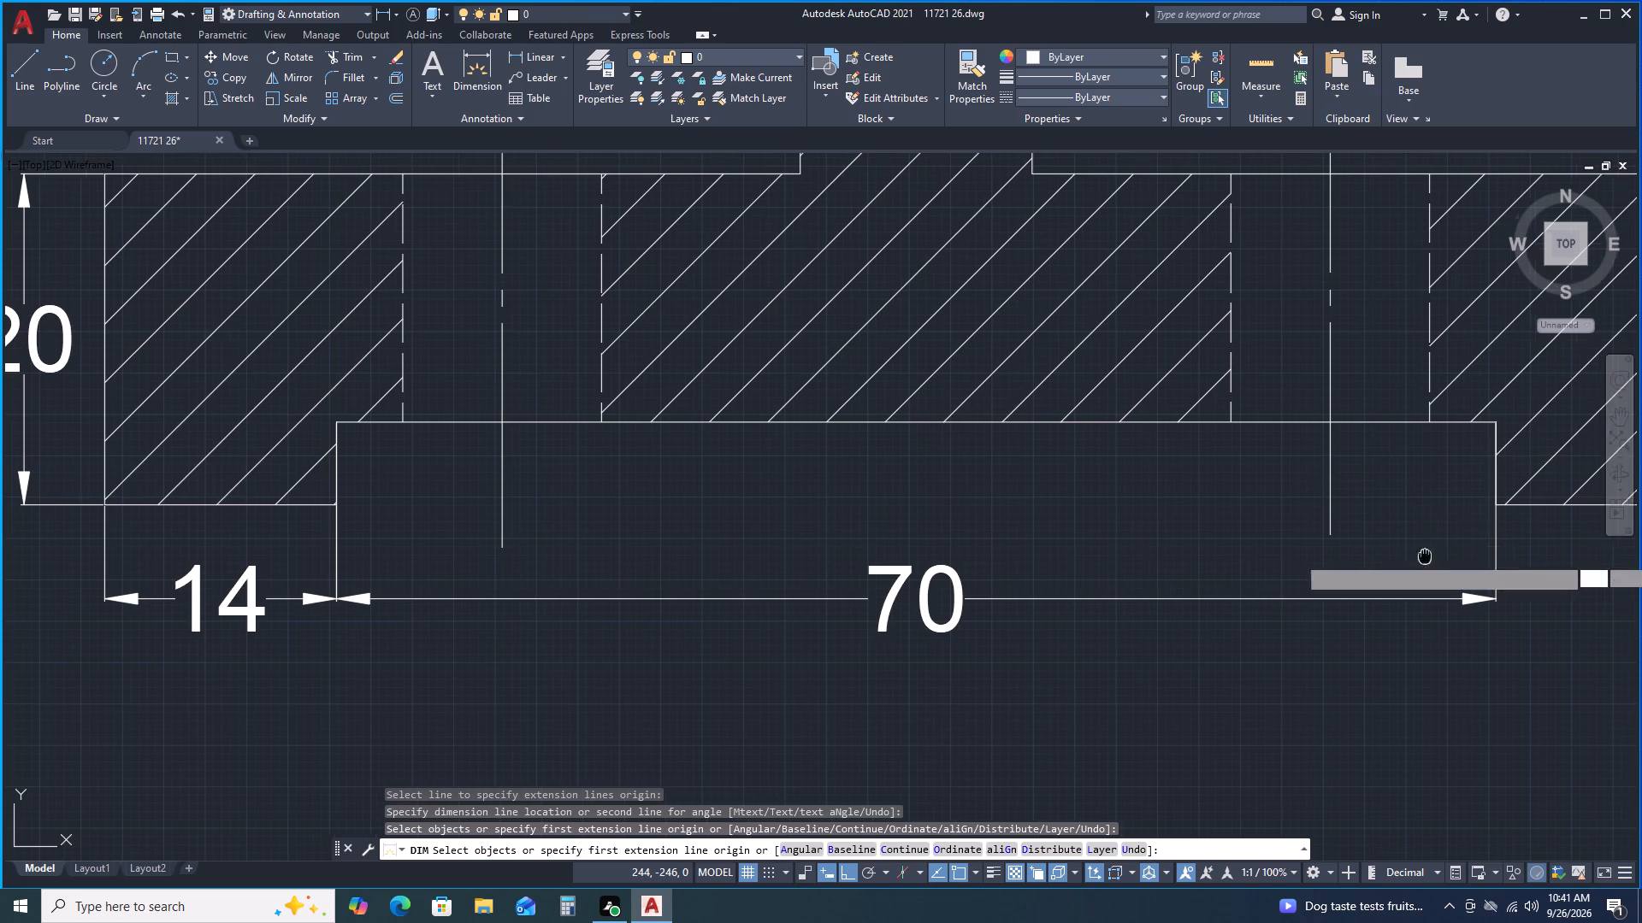
middle_drag(1339, 547, 744, 480)
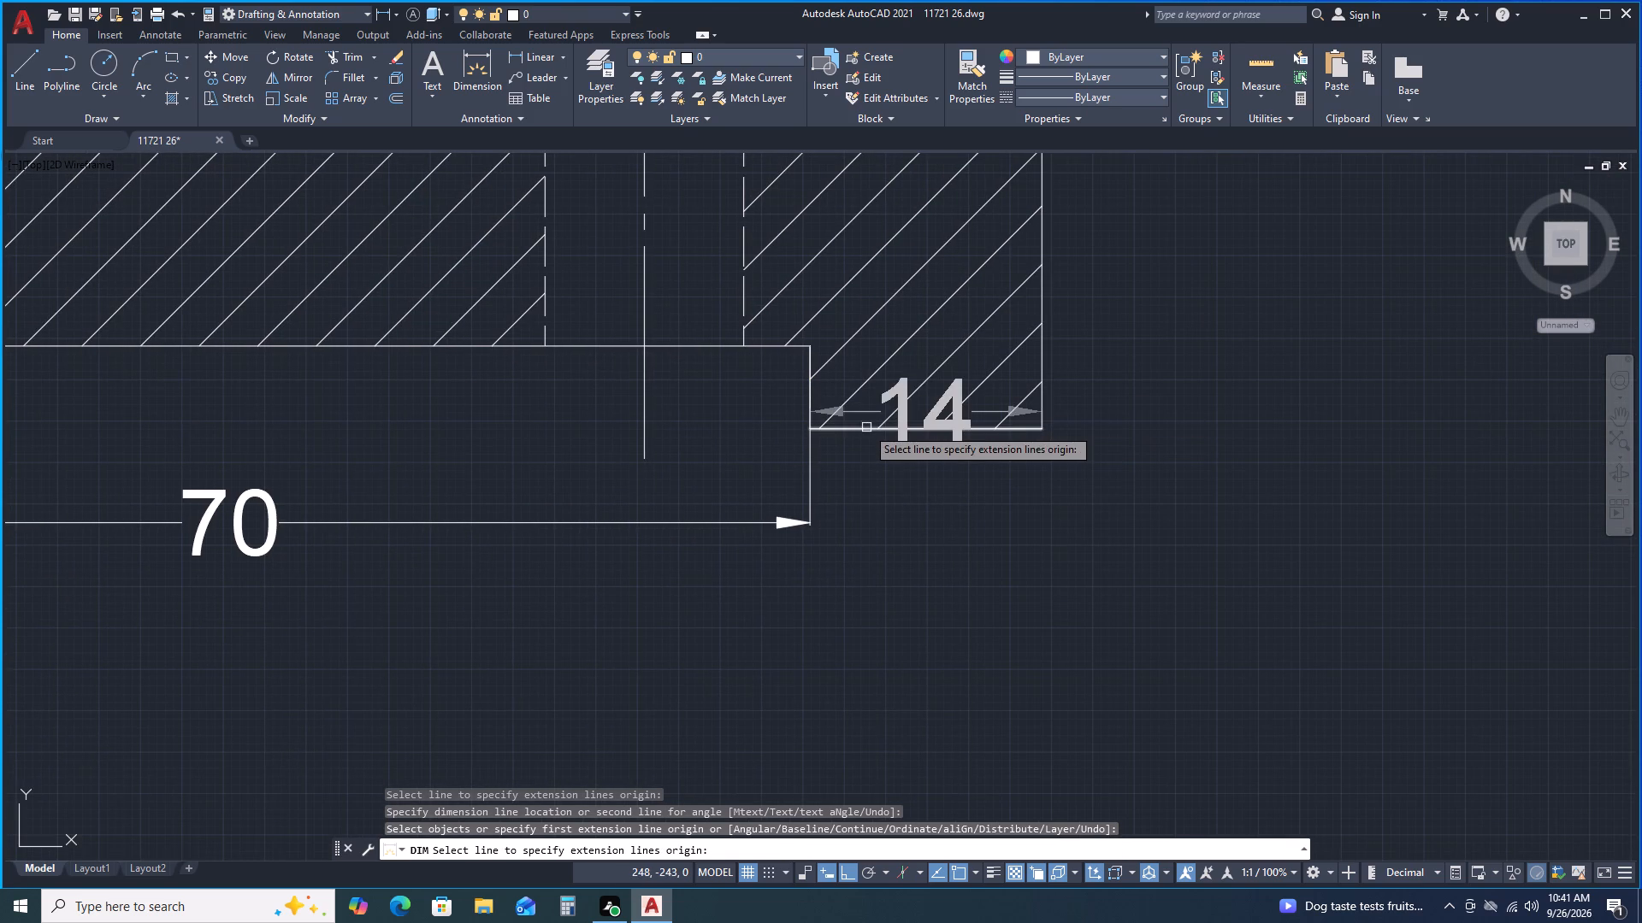
click(866, 427)
click(812, 521)
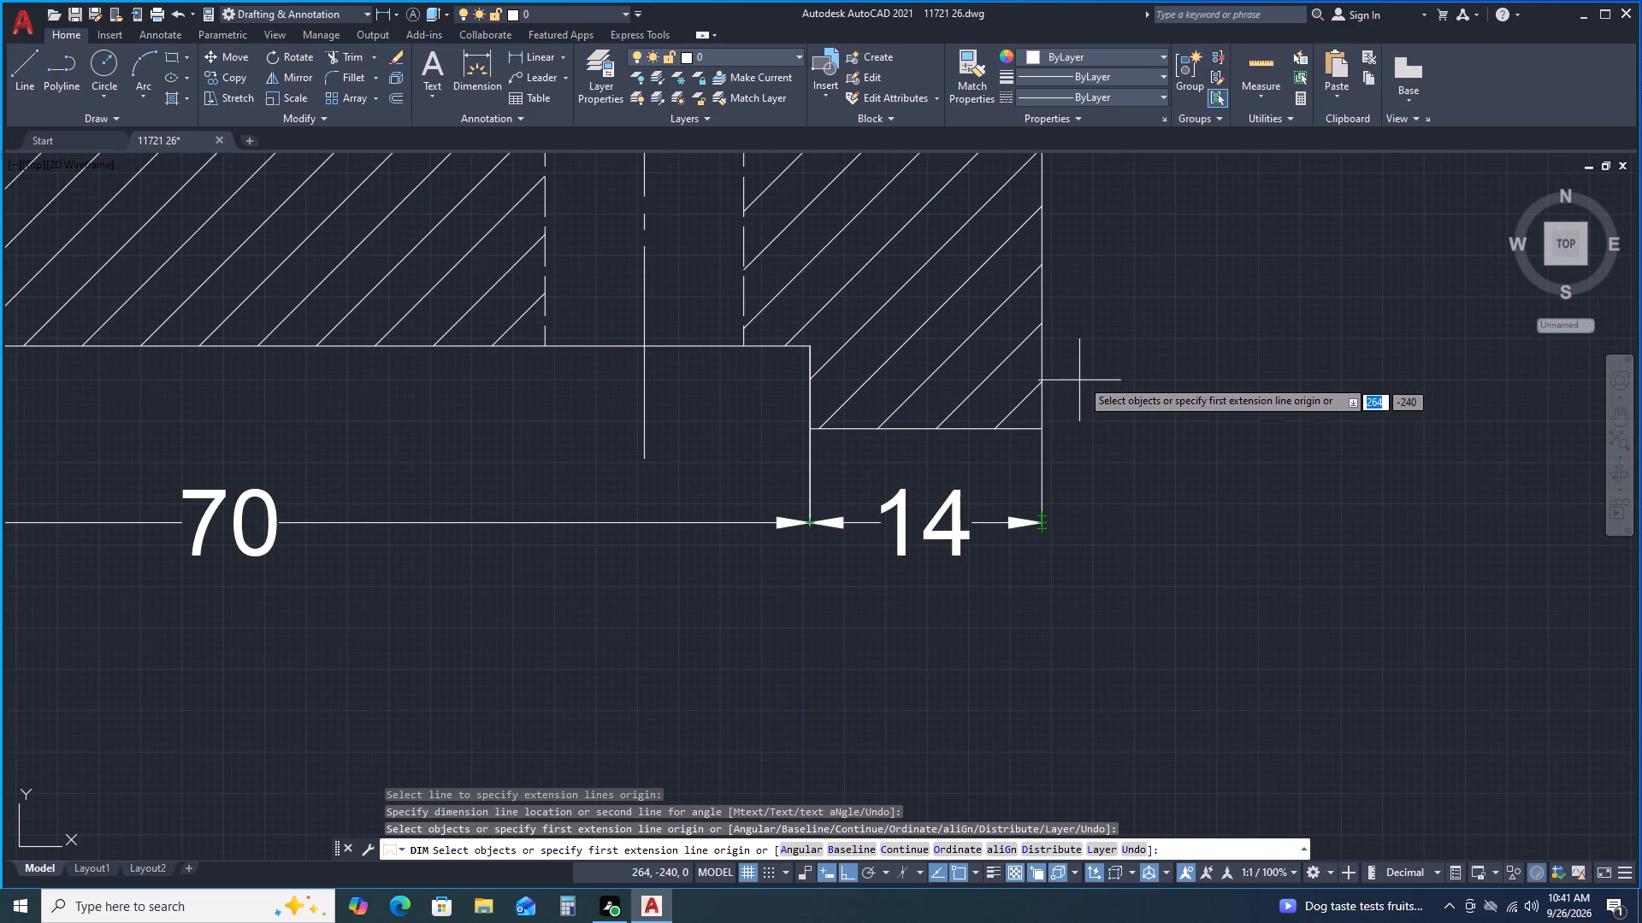
scroll(1143, 350, down, 3)
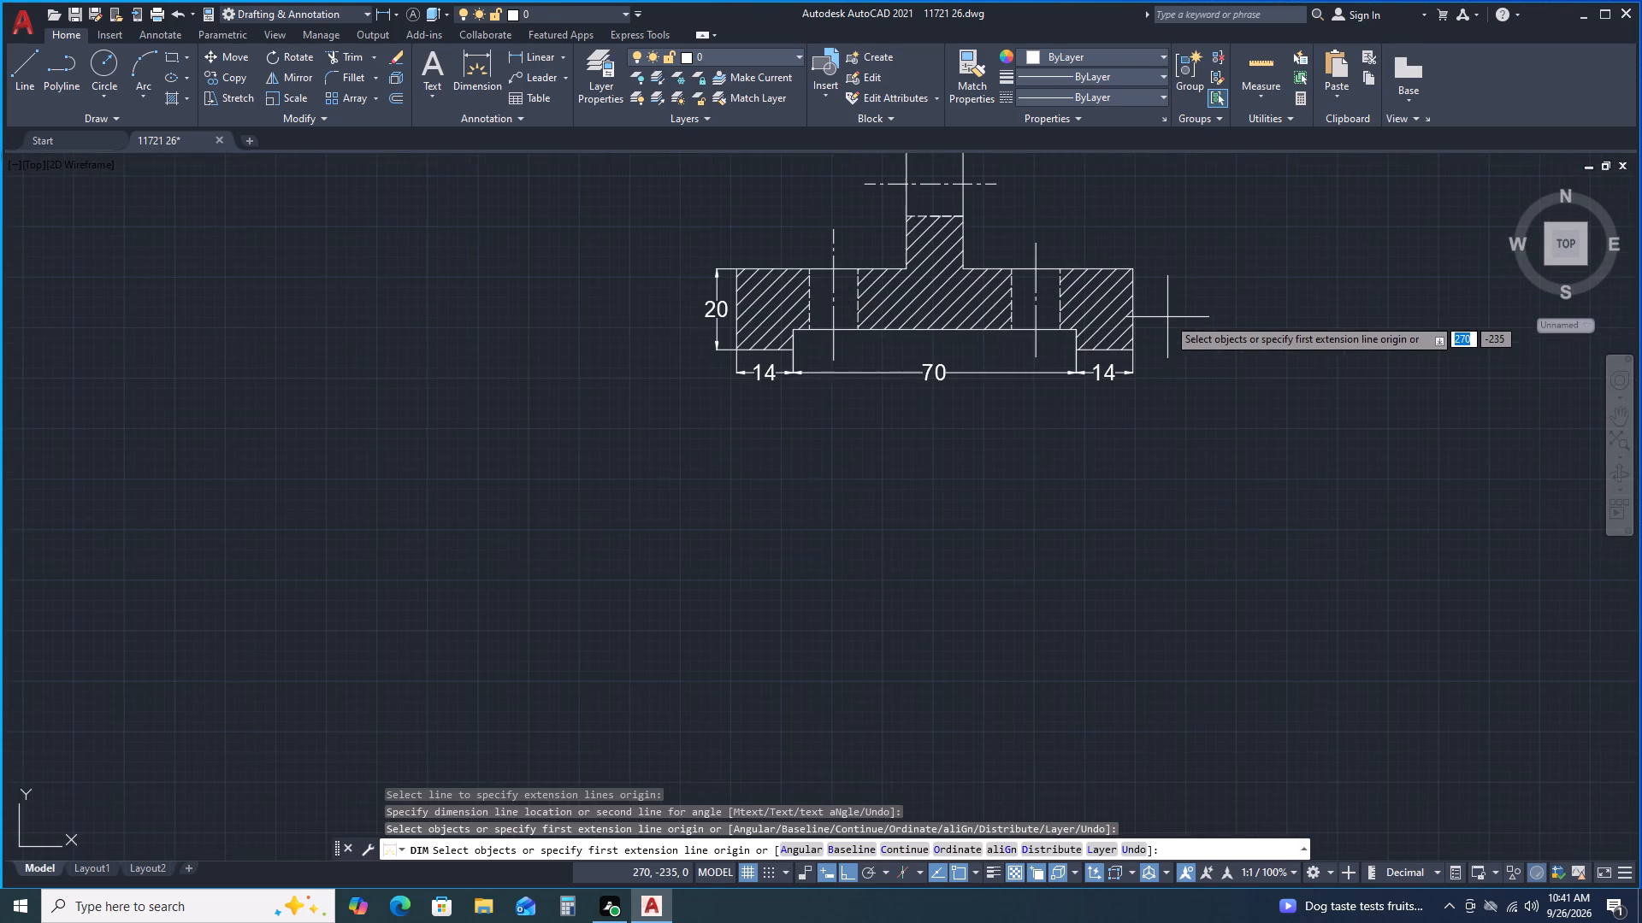
key(Escape)
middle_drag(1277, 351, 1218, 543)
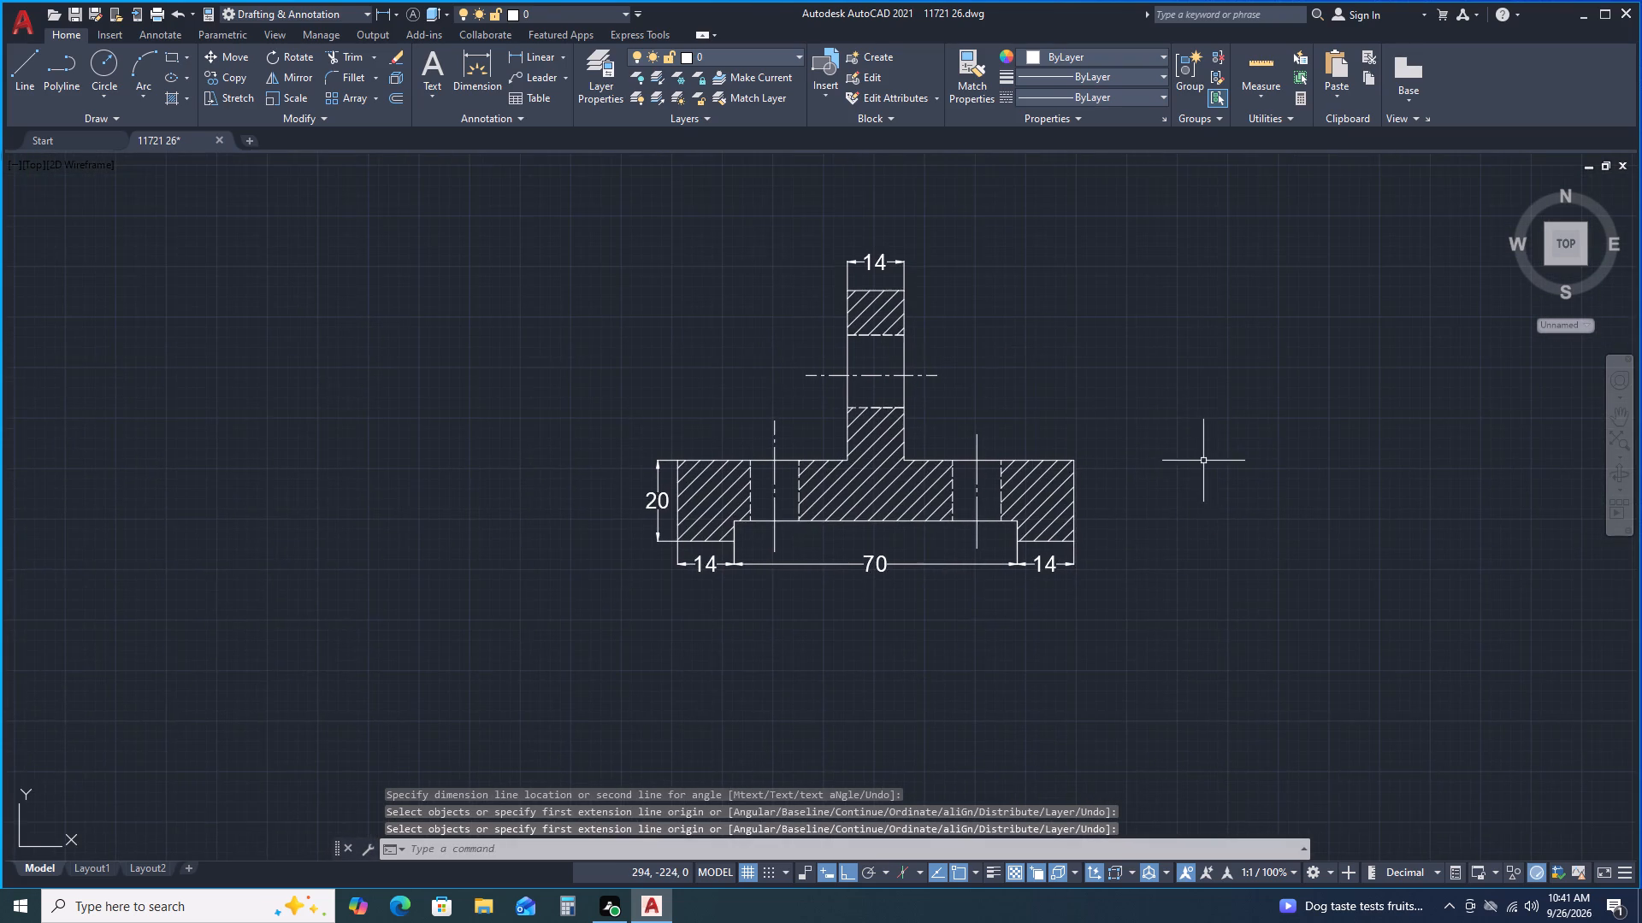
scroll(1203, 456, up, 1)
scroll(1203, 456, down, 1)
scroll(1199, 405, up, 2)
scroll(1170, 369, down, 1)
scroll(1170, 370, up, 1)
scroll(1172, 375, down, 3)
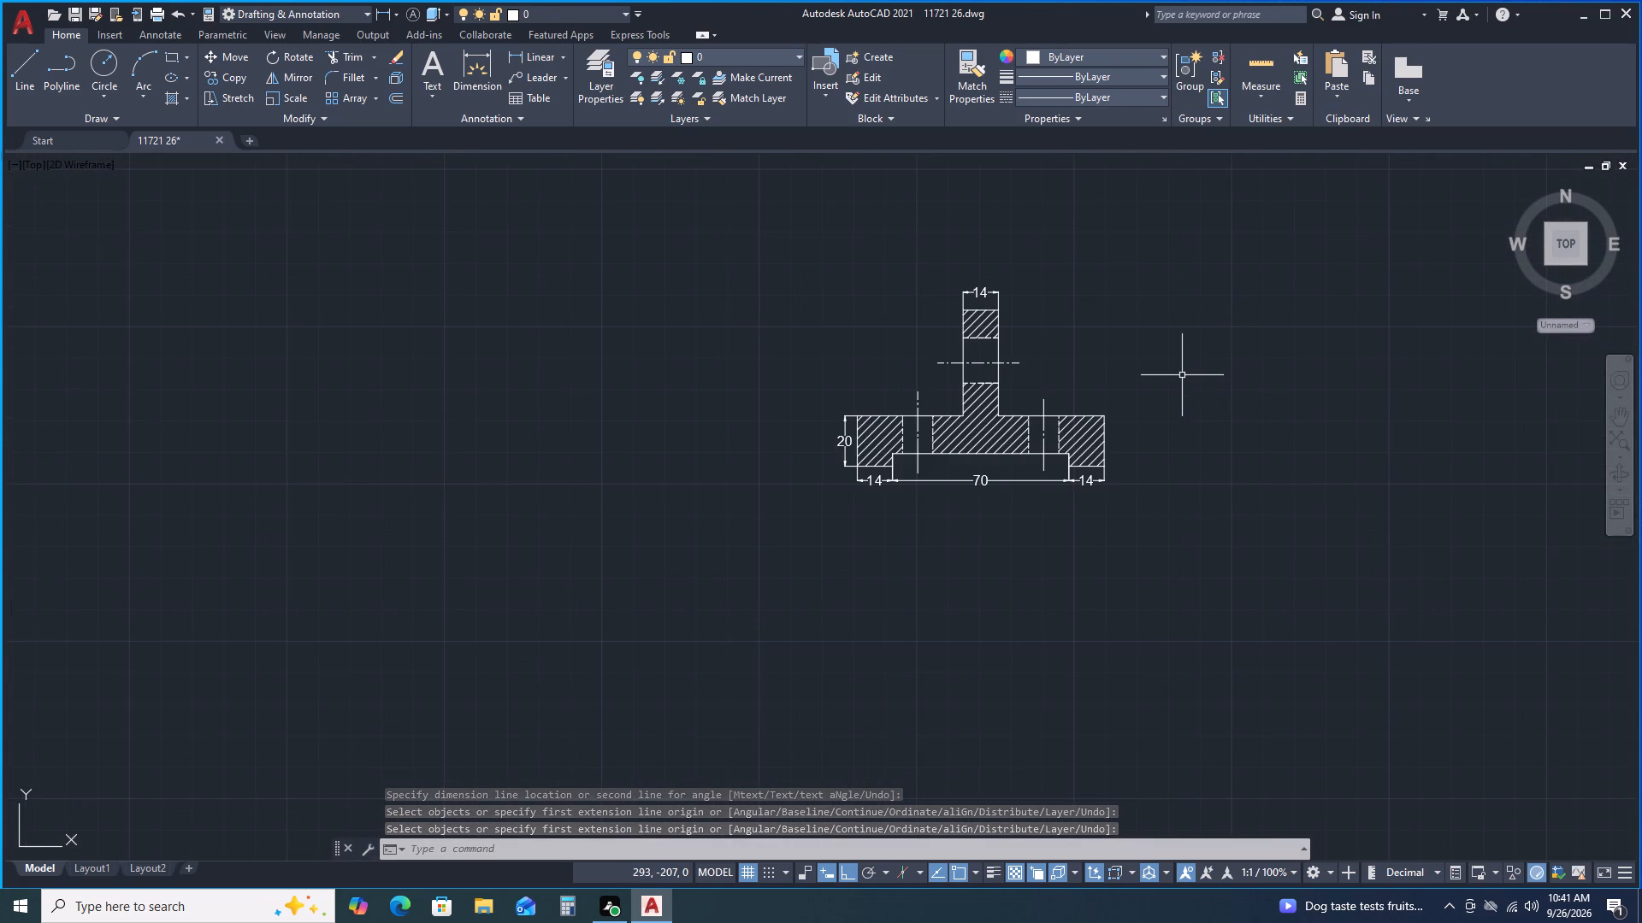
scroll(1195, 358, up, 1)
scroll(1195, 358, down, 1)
Draw the top view's outline as a 98 by 42 rectangle of lines about 46 below the front view, aligned with its left edge.
middle_drag(1205, 333, 1209, 472)
middle_drag(1162, 446, 875, 236)
click(11, 64)
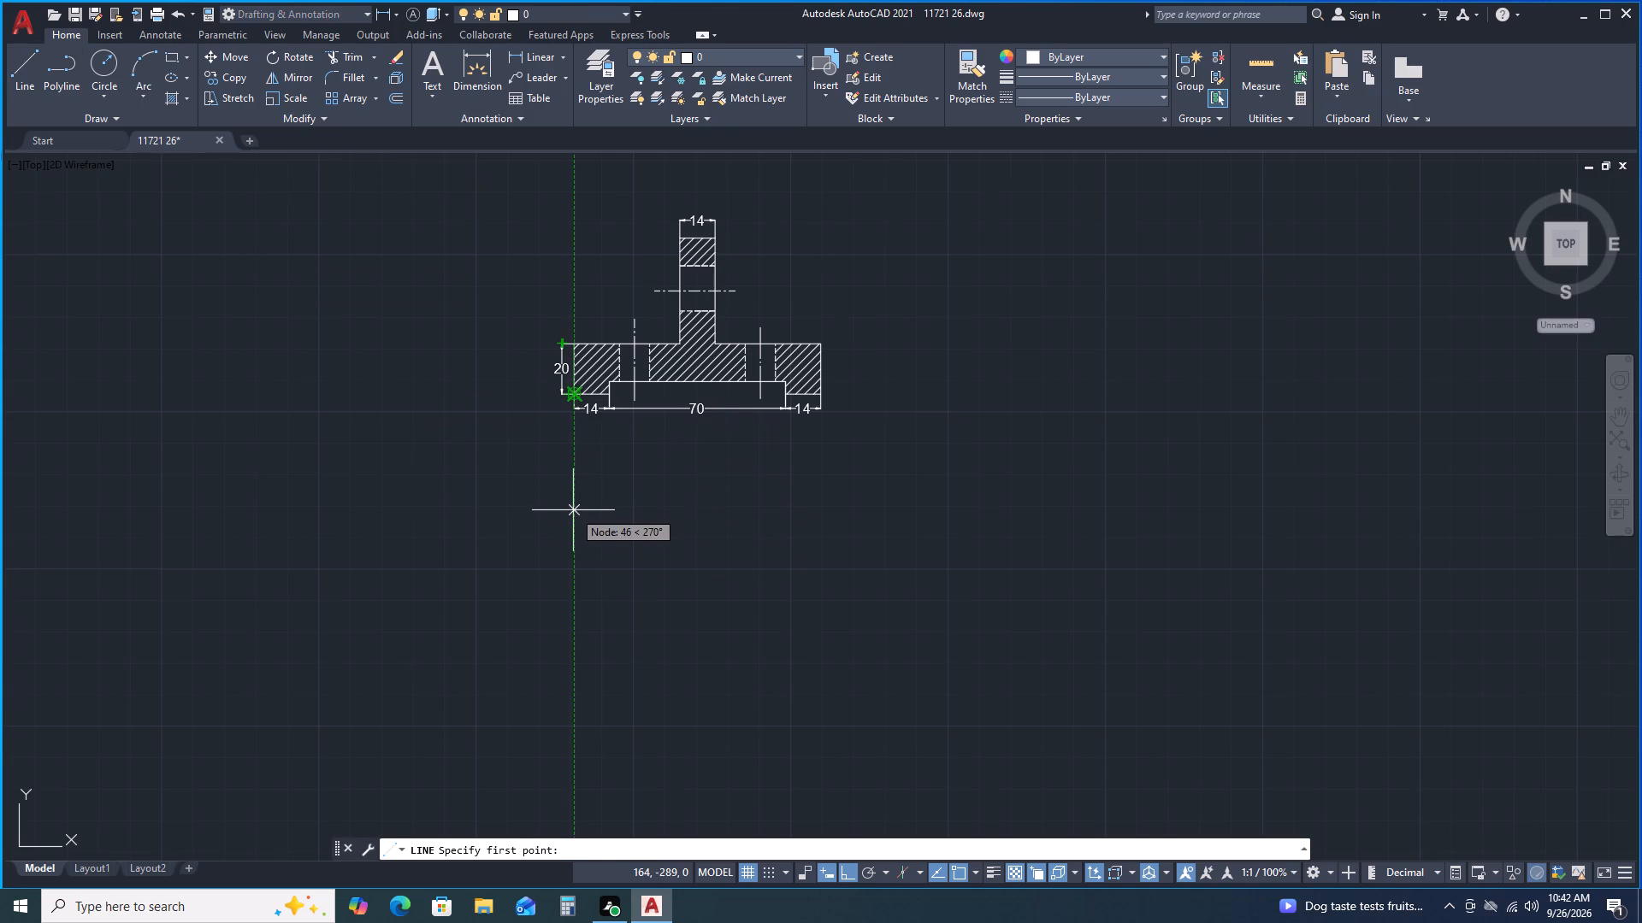
click(573, 510)
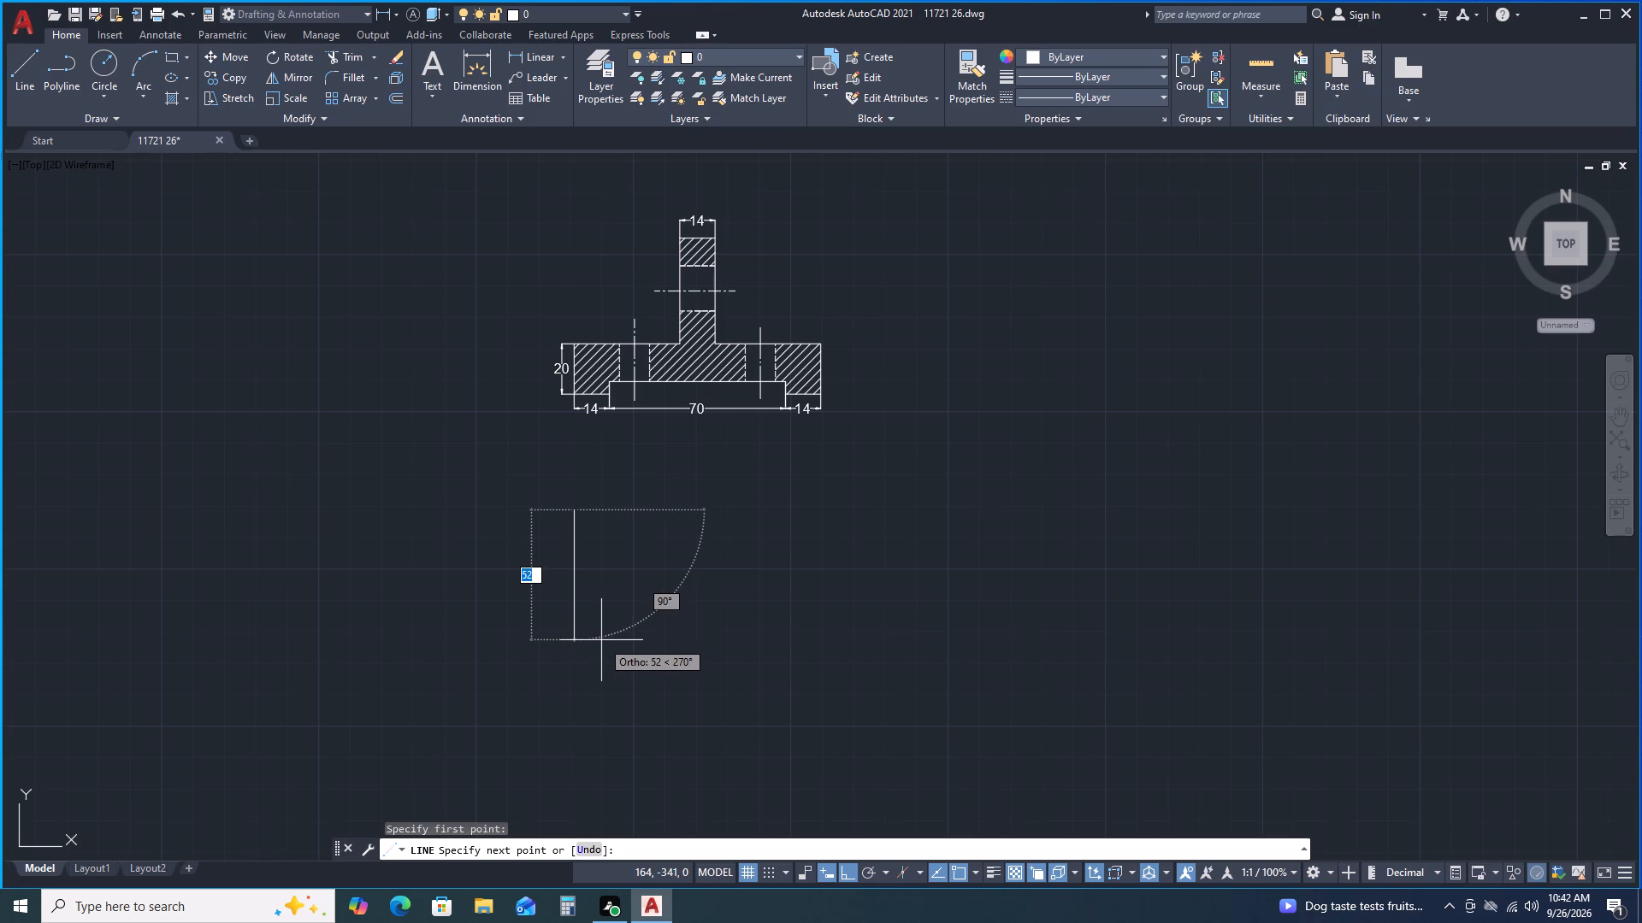
text(42)
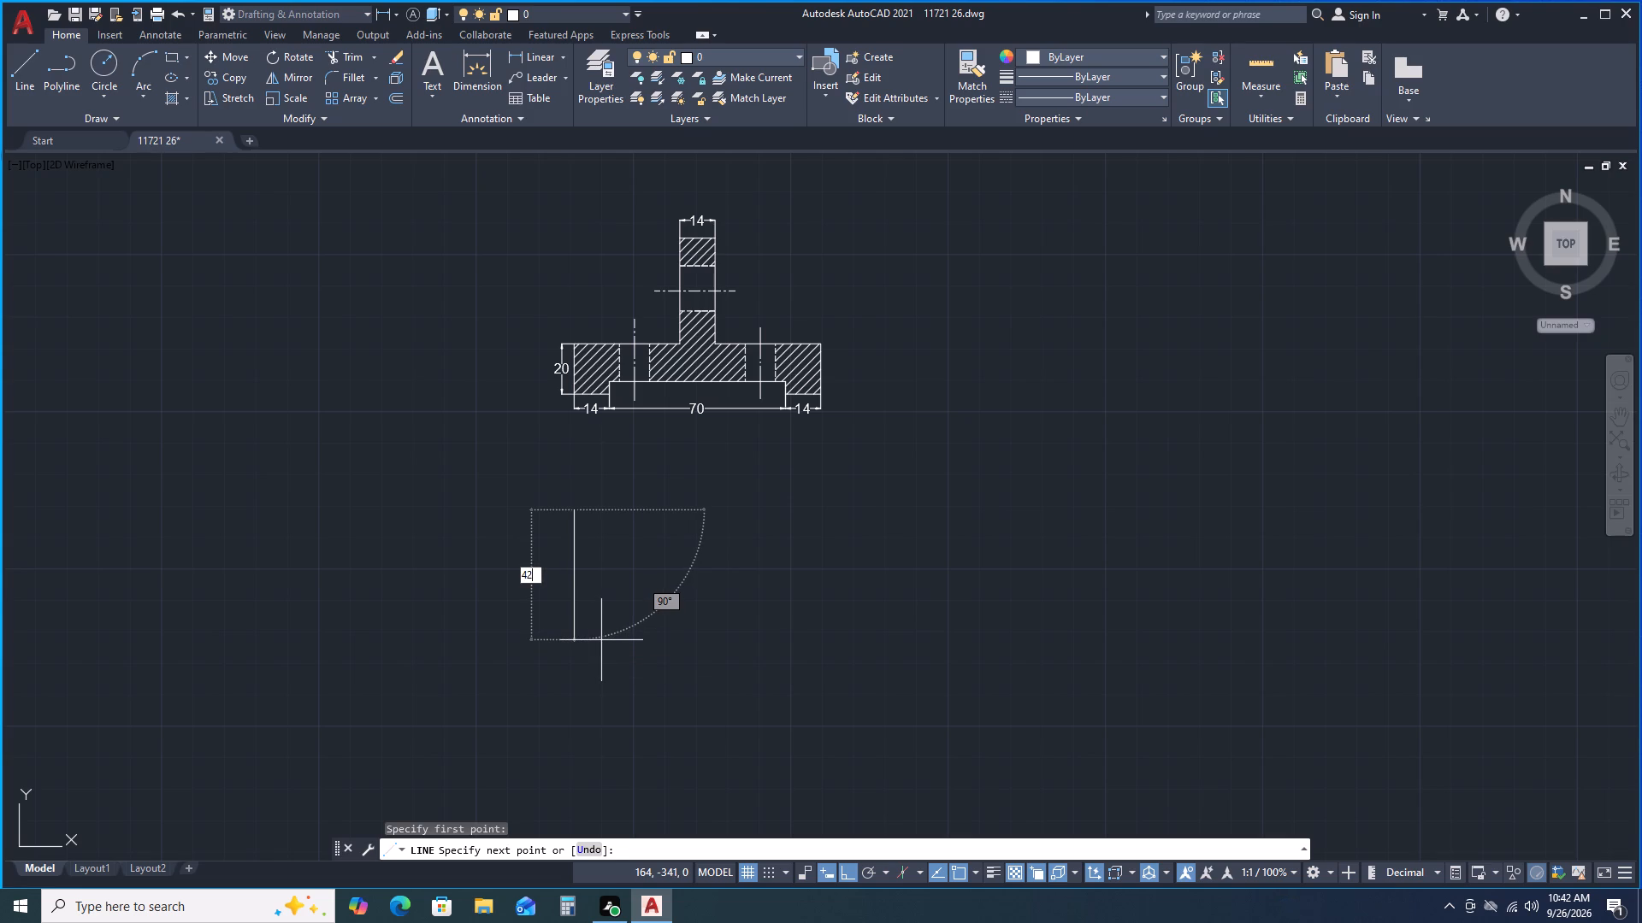
key(Return)
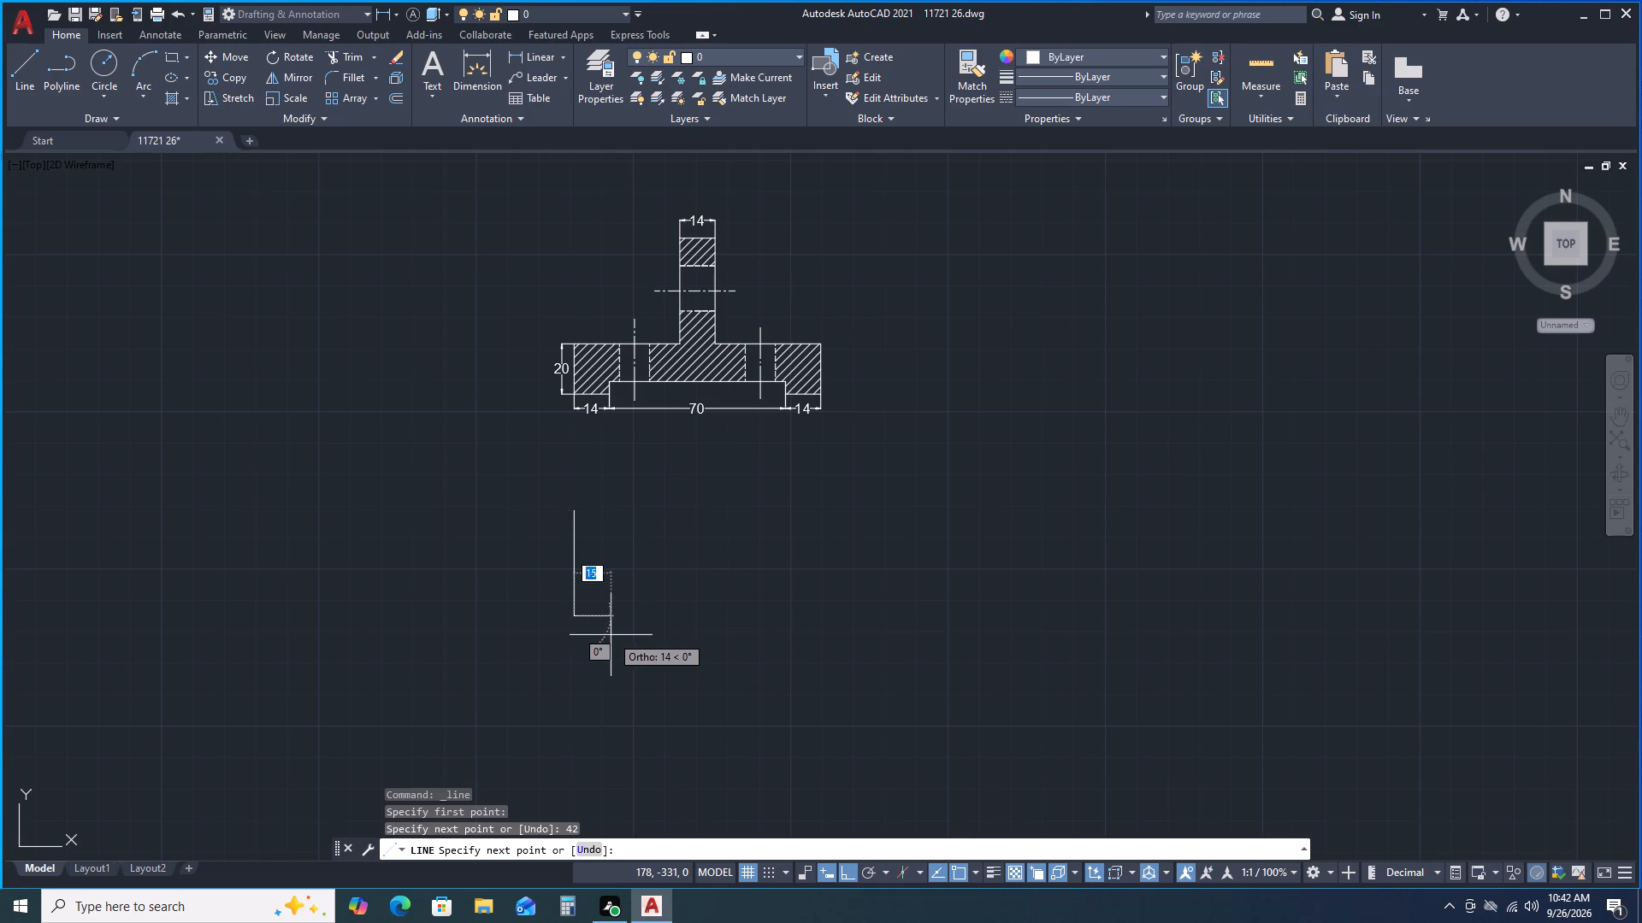
text(95)
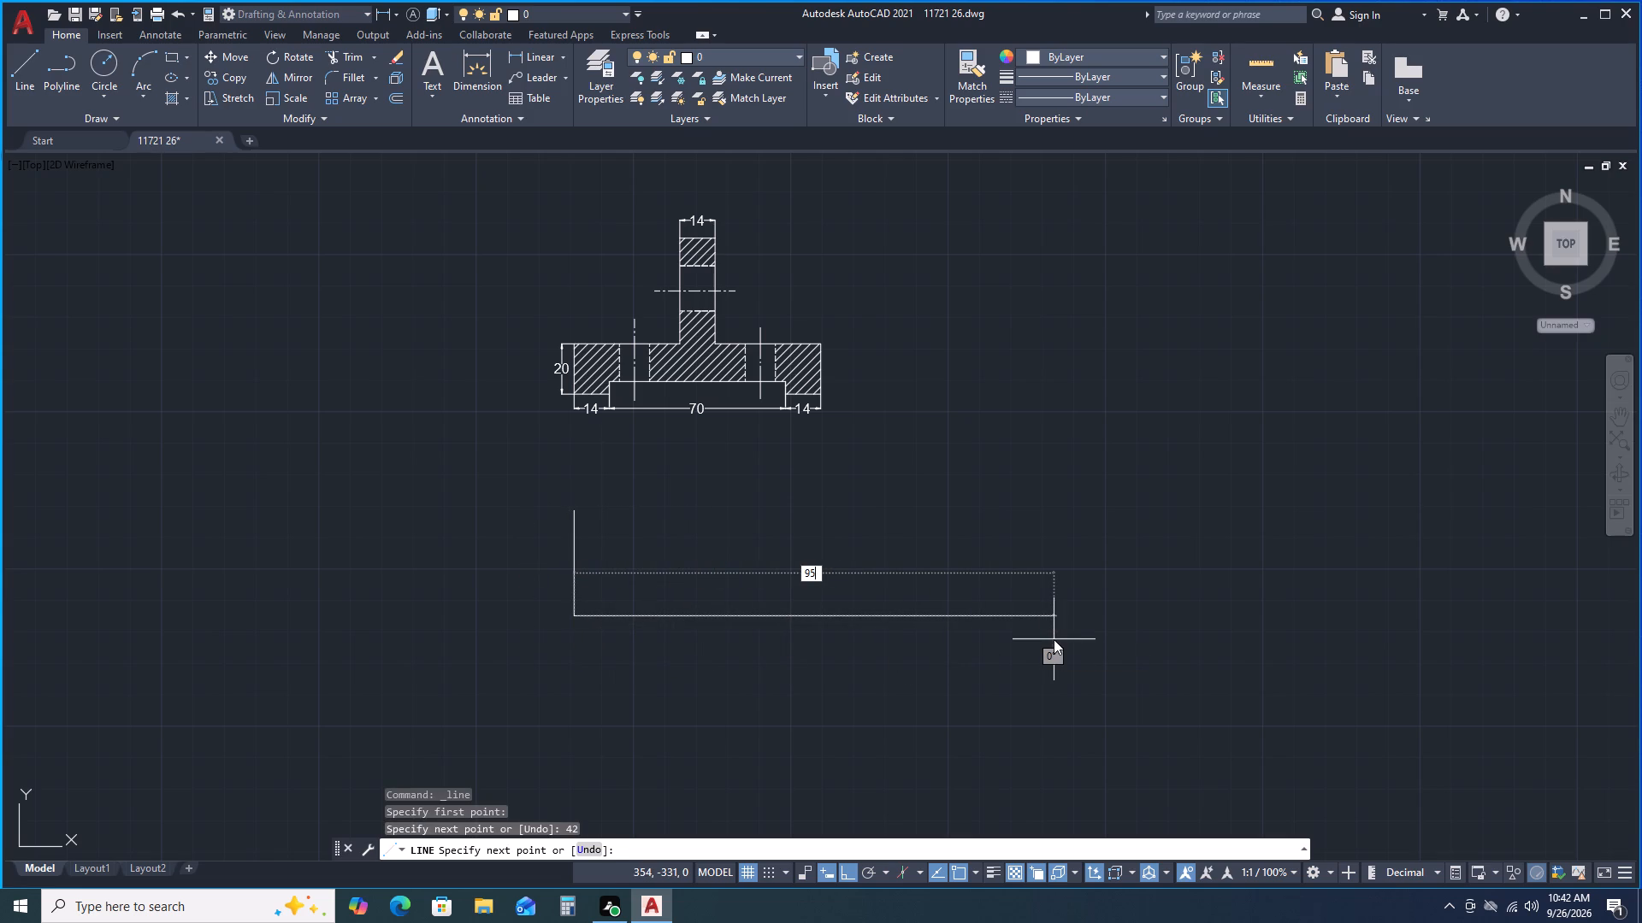
key(BackSpace)
key(8)
key(Return)
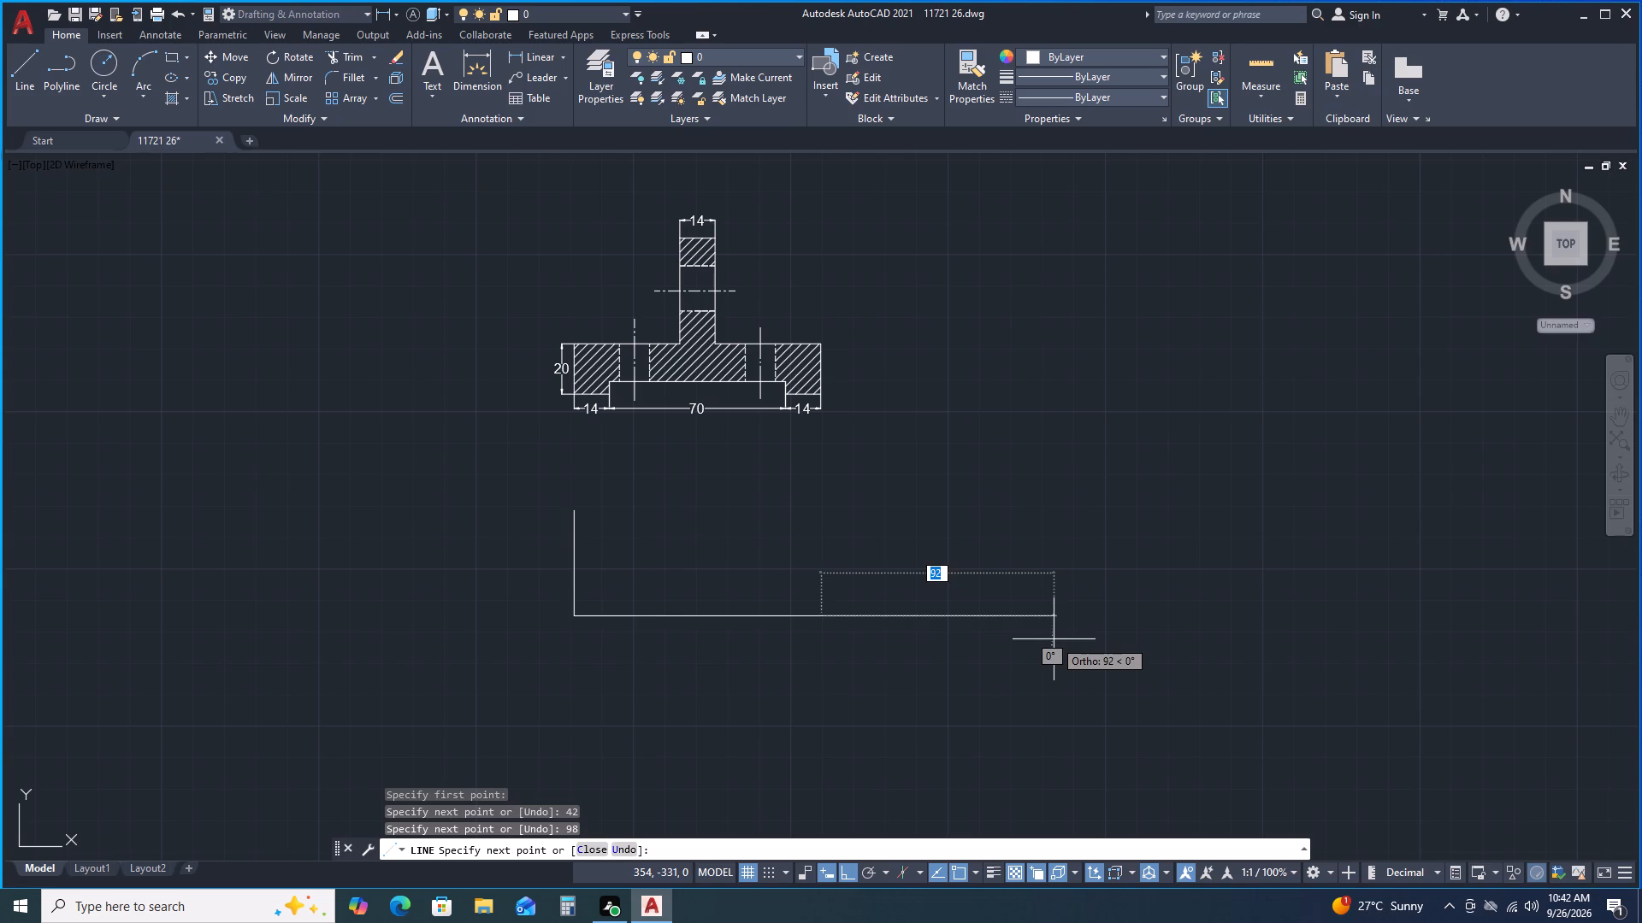
text(42)
key(Return)
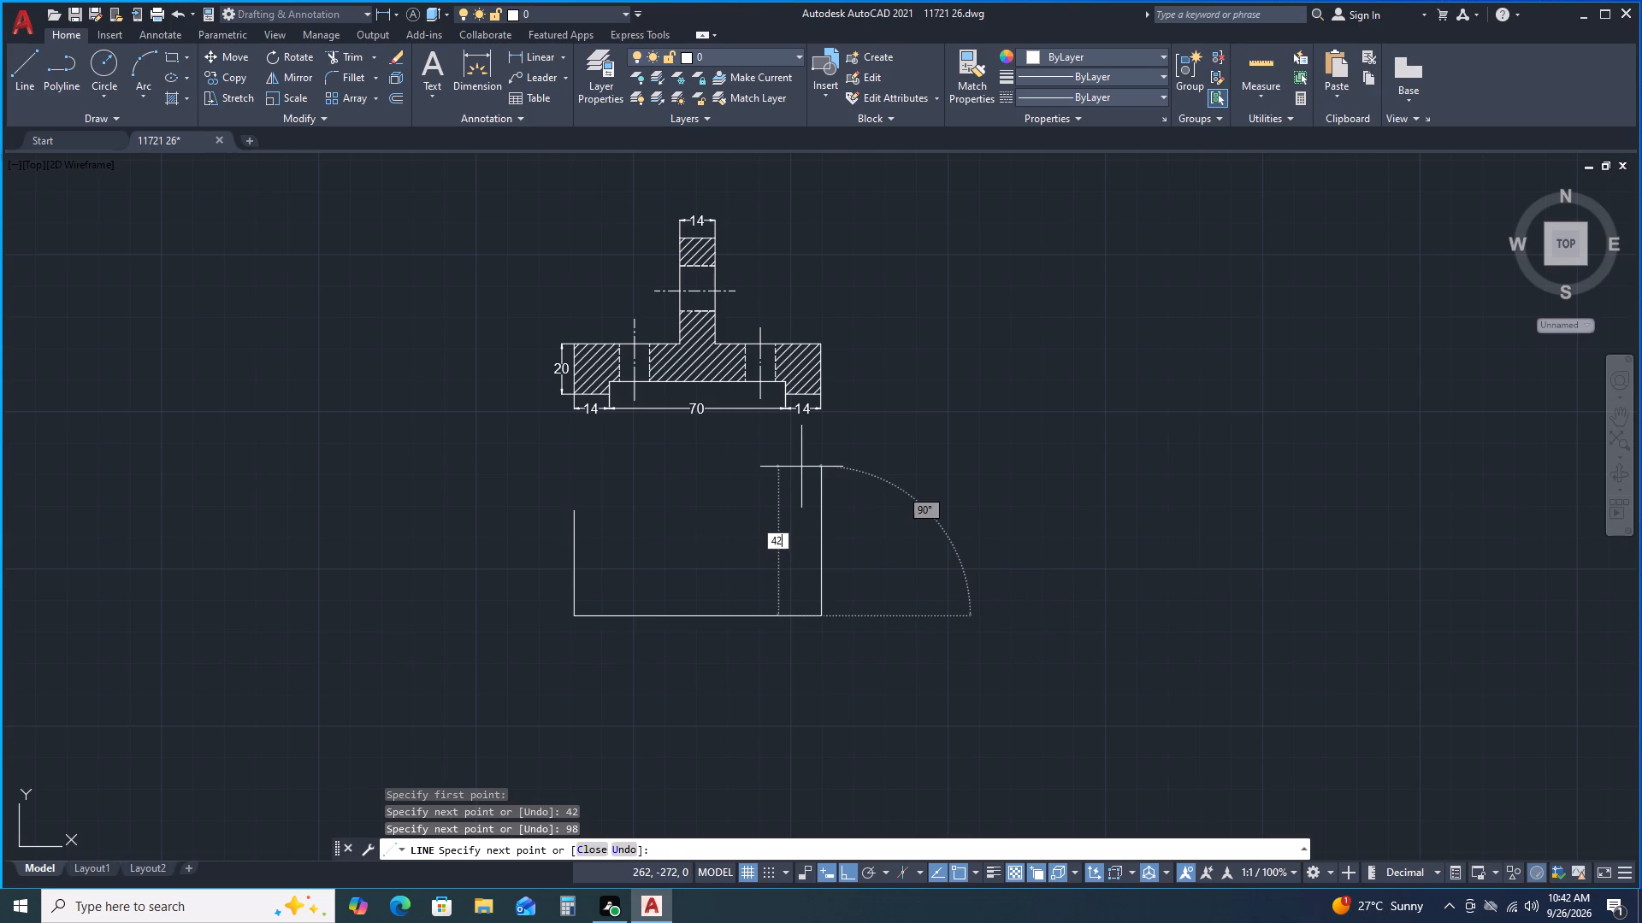
click(573, 514)
key(space)
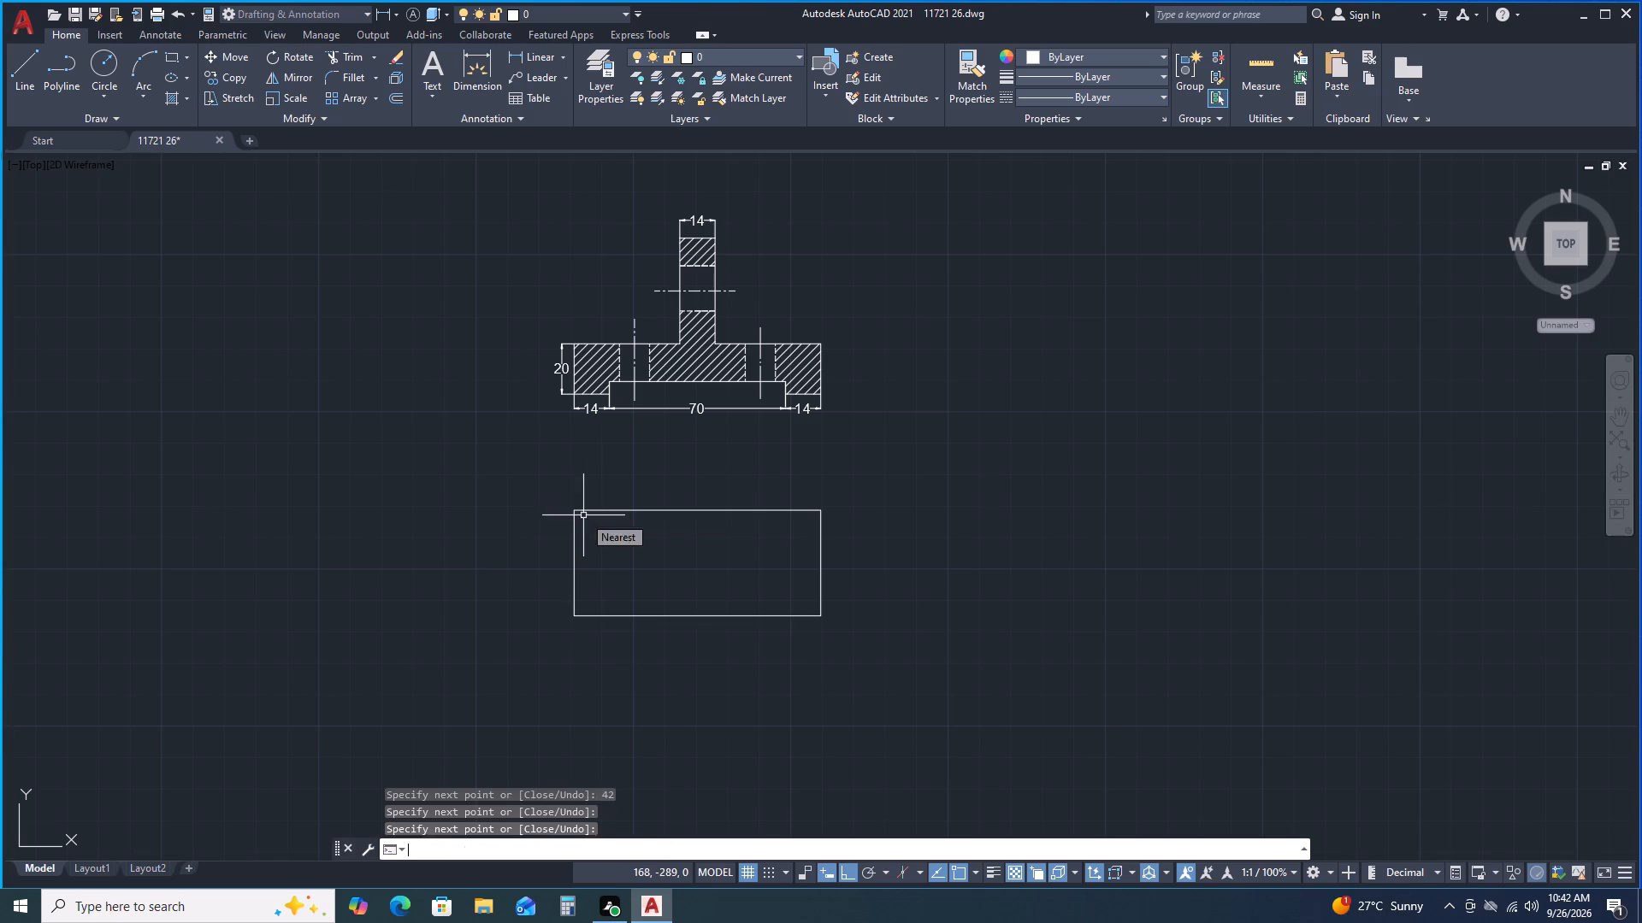
Draw the rectangle's centre lines: two vertical ones aligned with the base hole axes and one horizontal at mid-height, all extending past the edges.
middle_drag(739, 485, 684, 432)
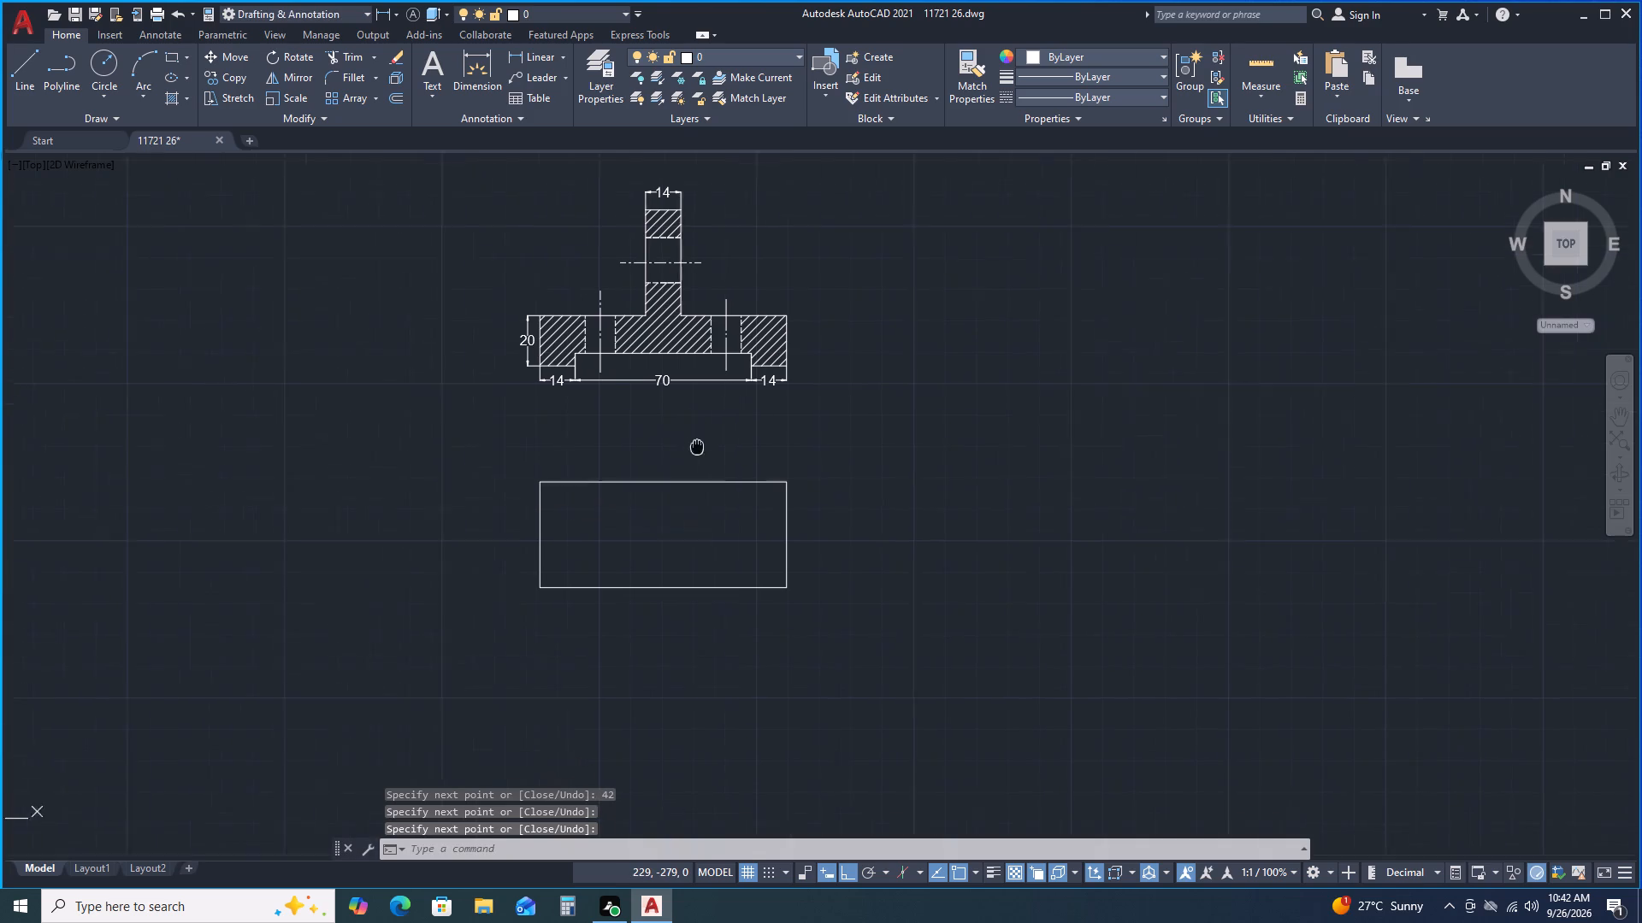
middle_drag(684, 432, 682, 428)
click(34, 73)
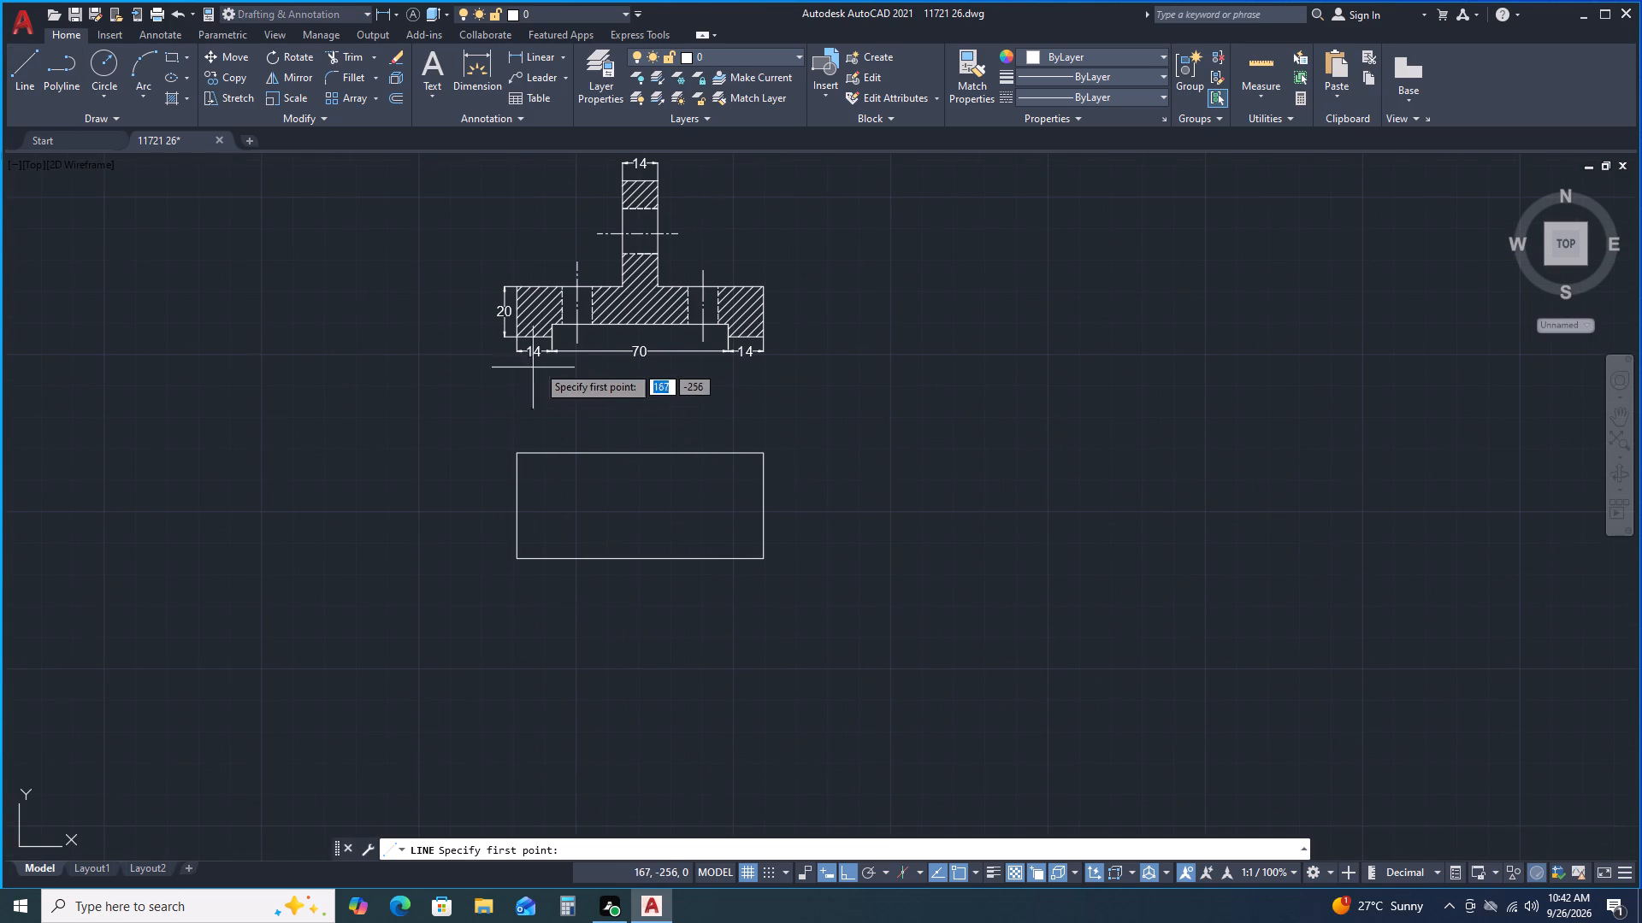
click(576, 432)
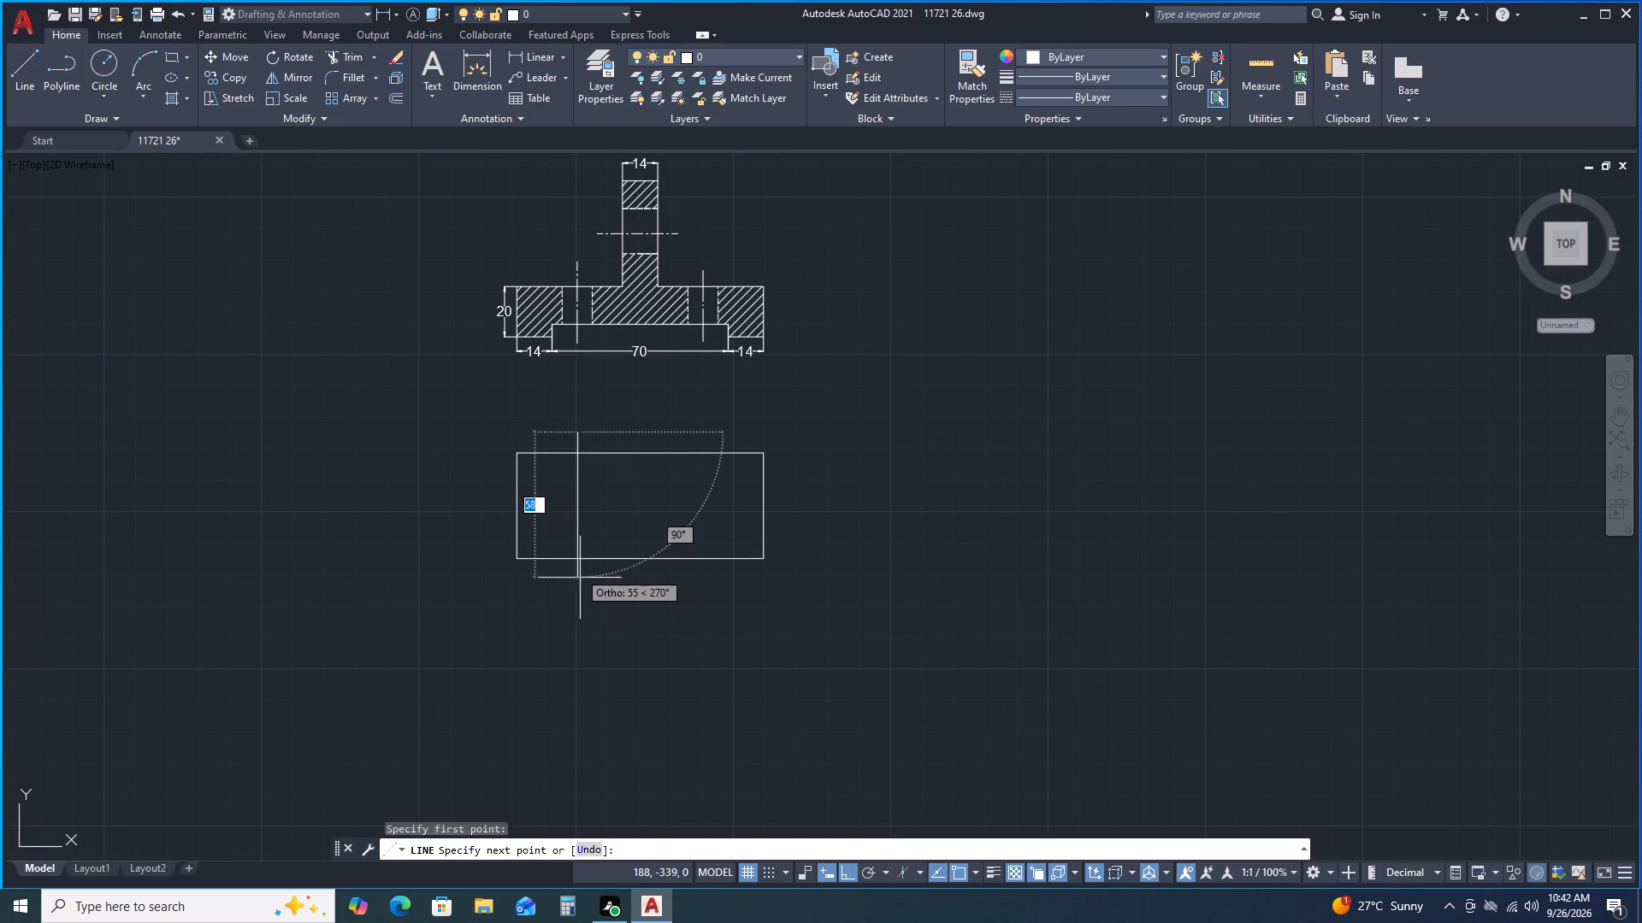
click(581, 591)
key(space)
key(space)
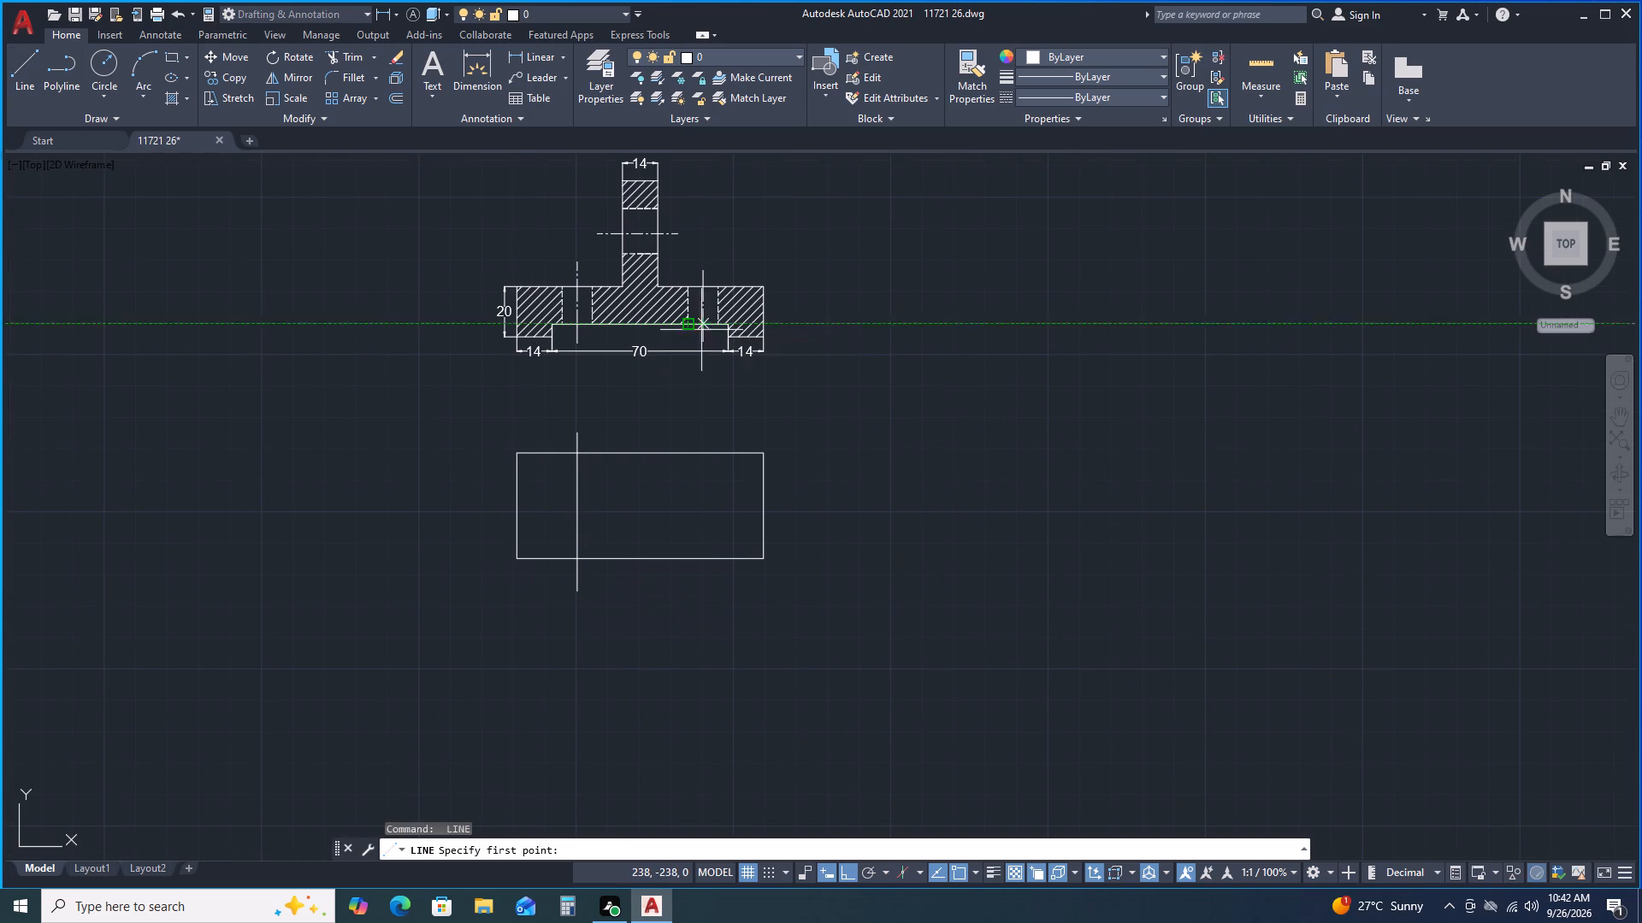
click(703, 429)
click(718, 586)
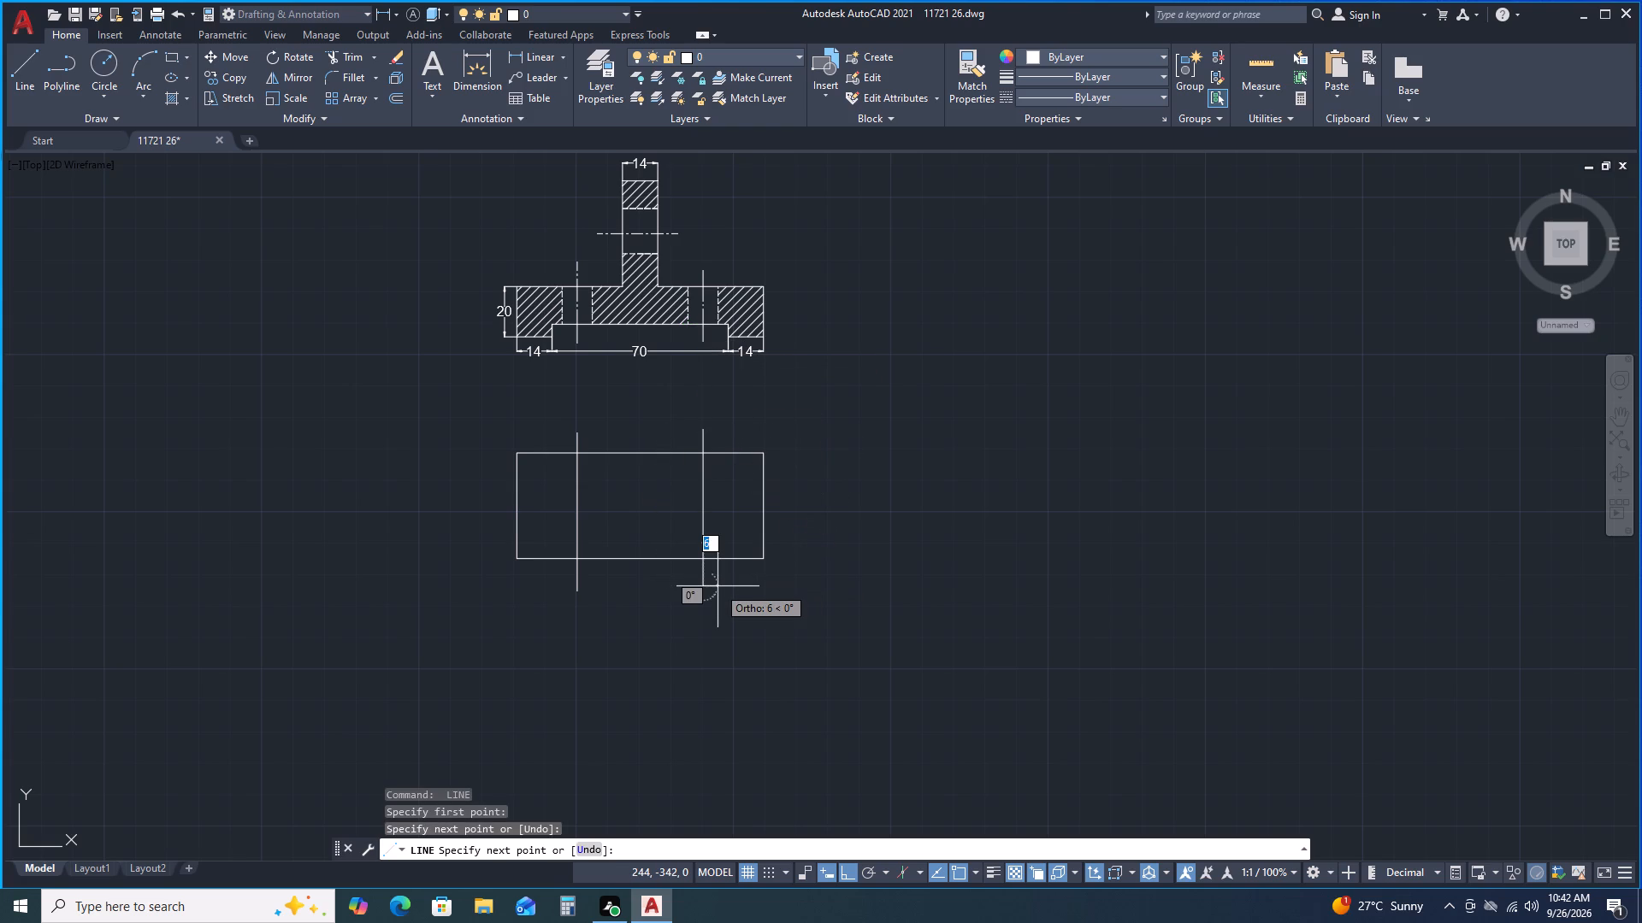
key(space)
key(space)
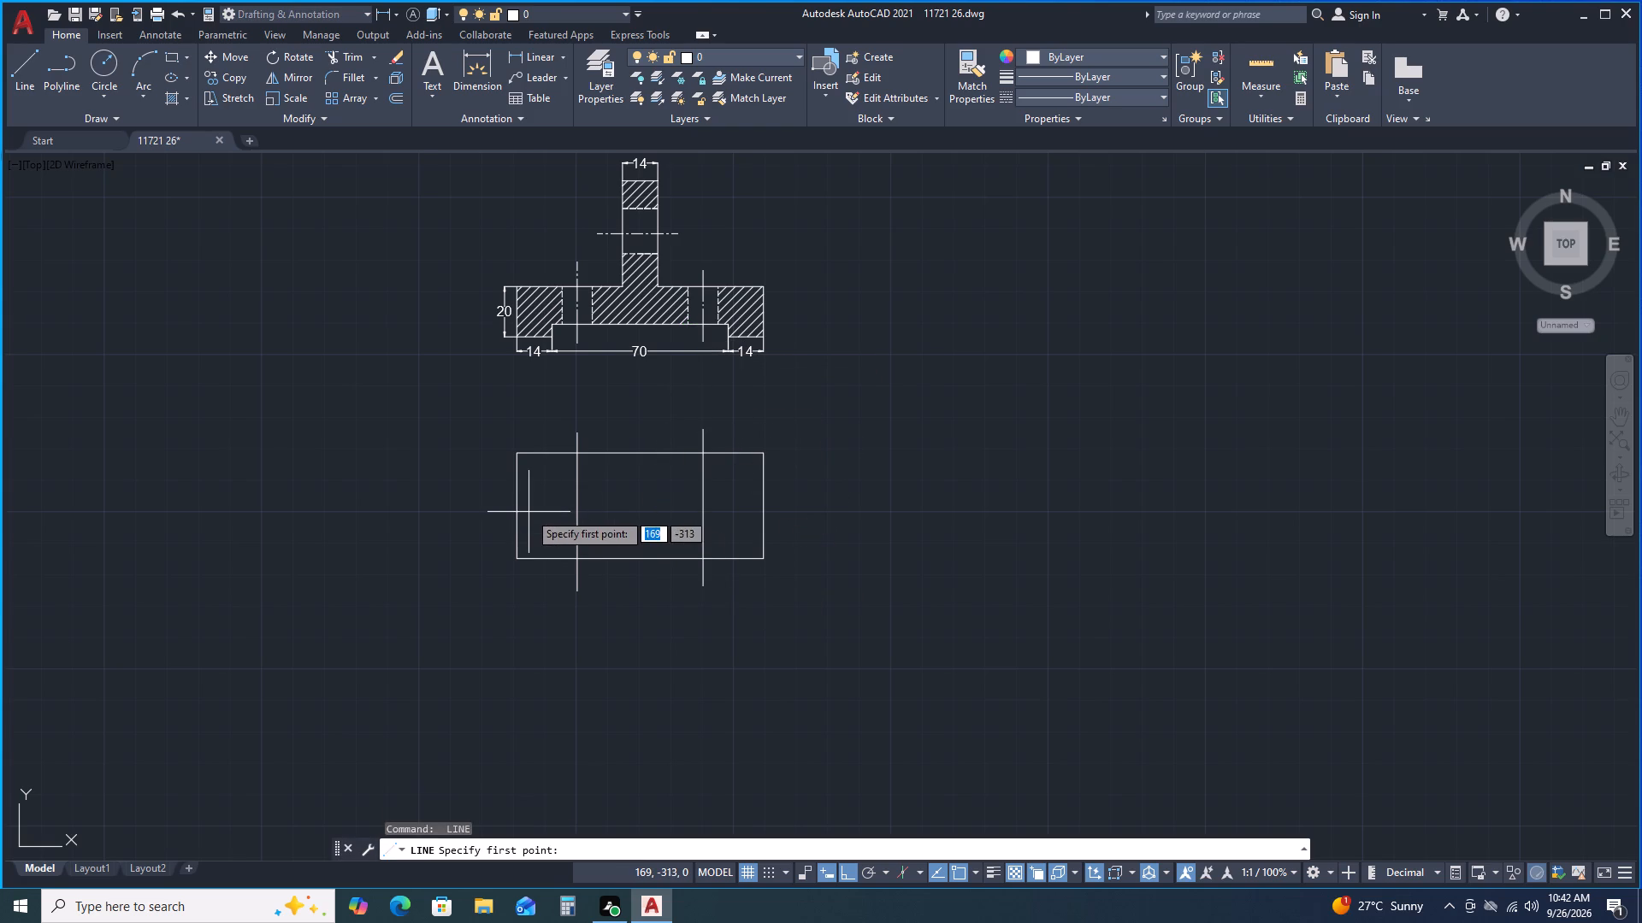
click(470, 507)
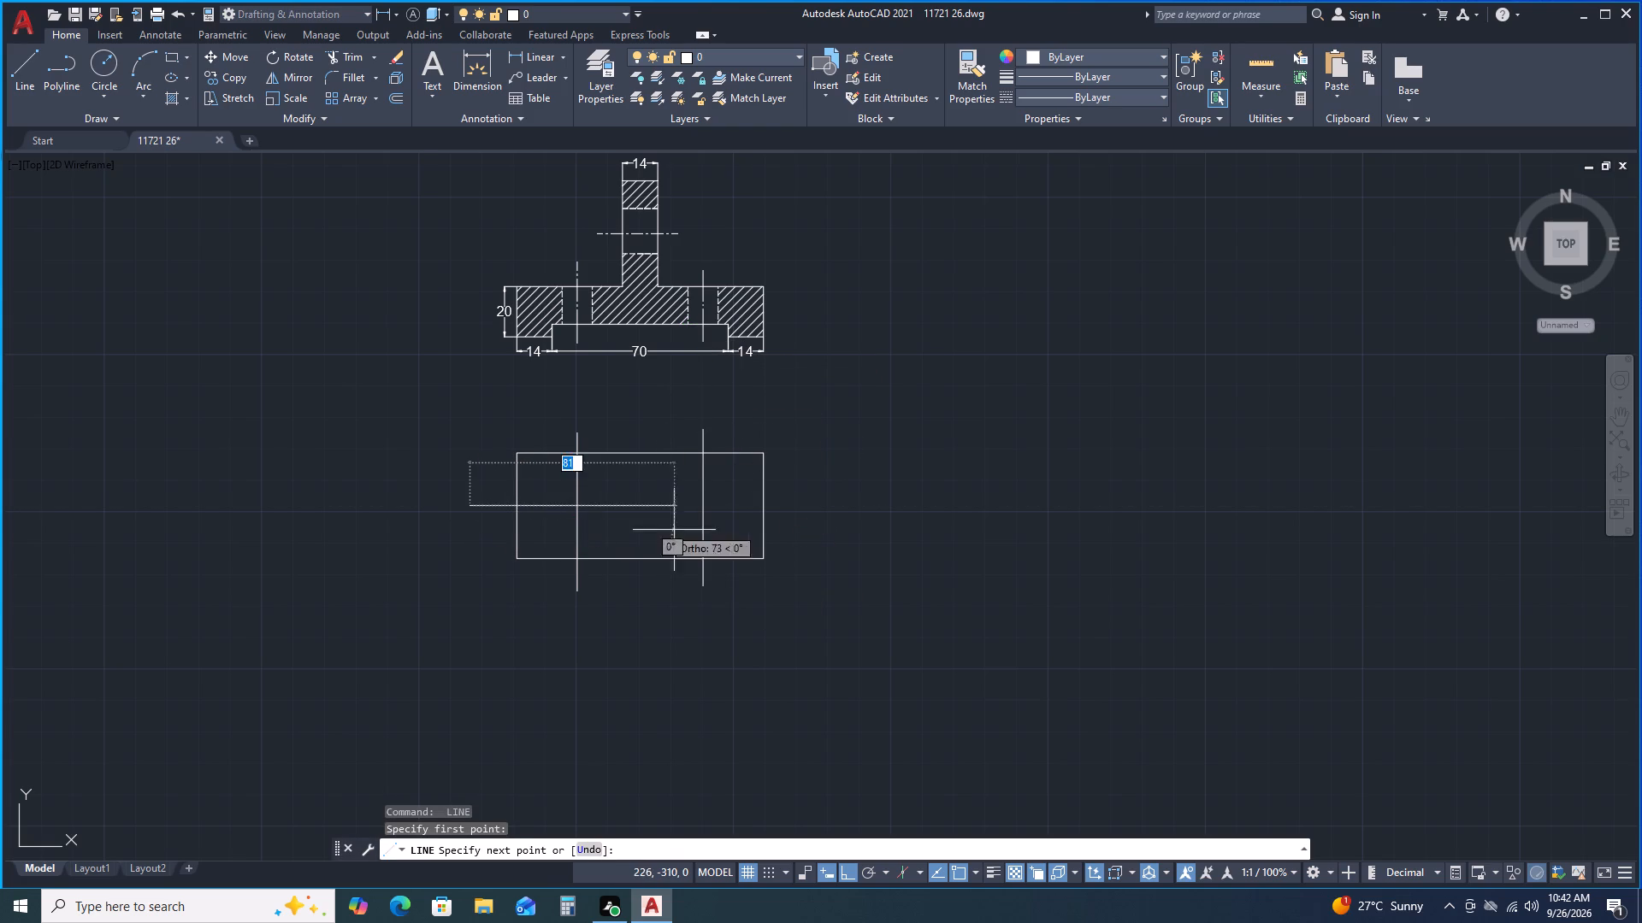
click(792, 507)
key(space)
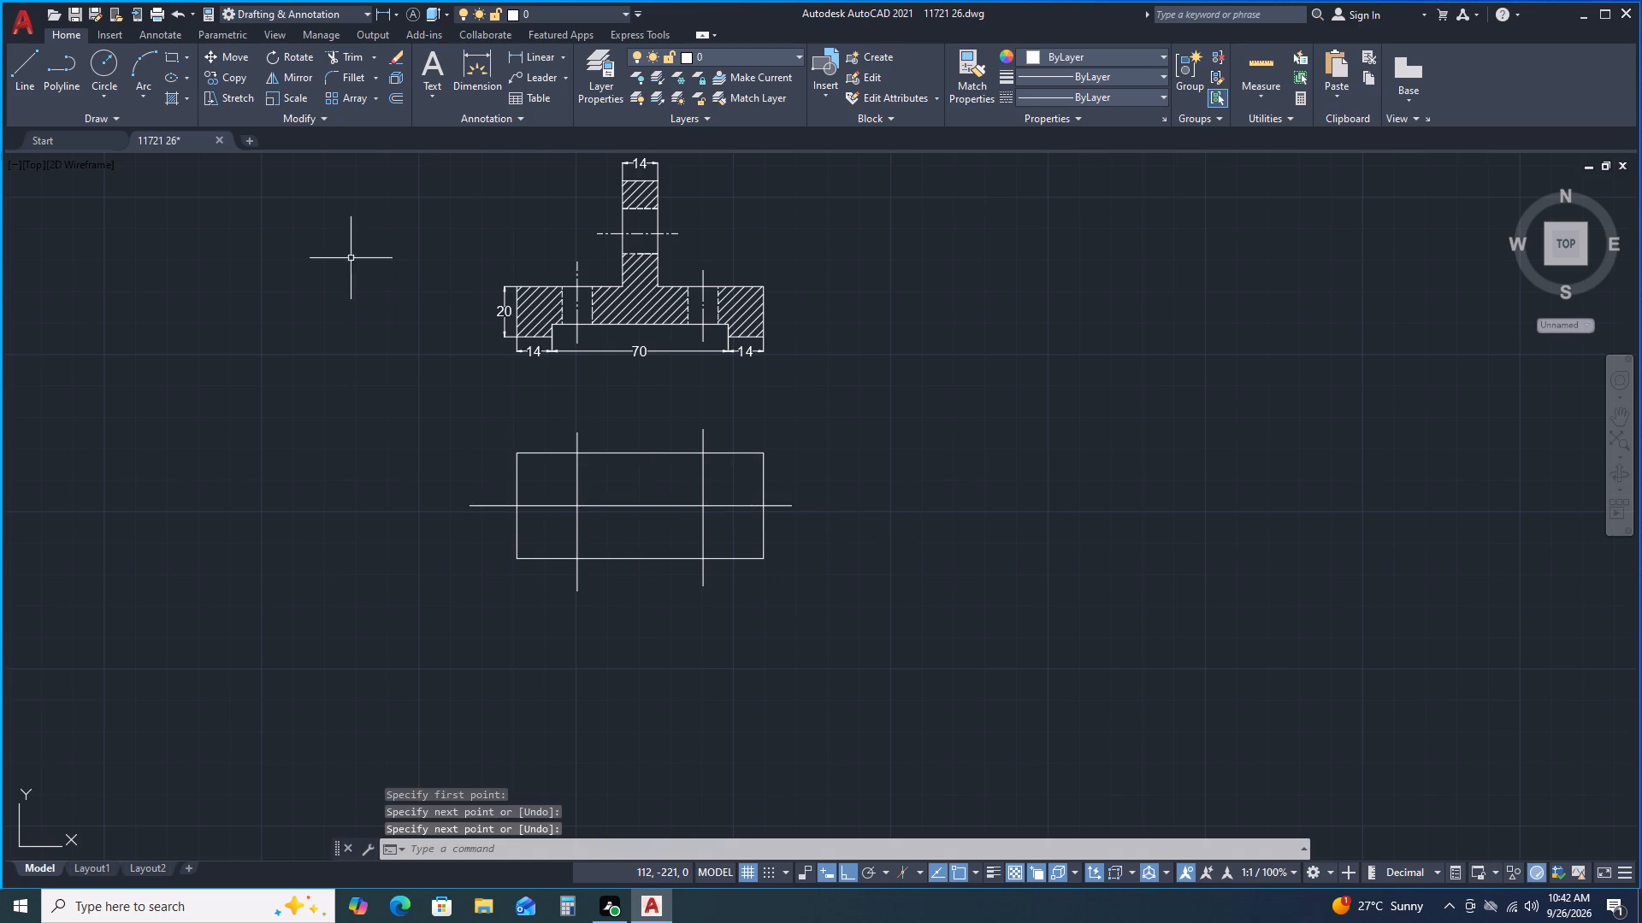
Draw a radius 6 circle for each base hole in the top view, centred where the centre lines cross.
click(104, 65)
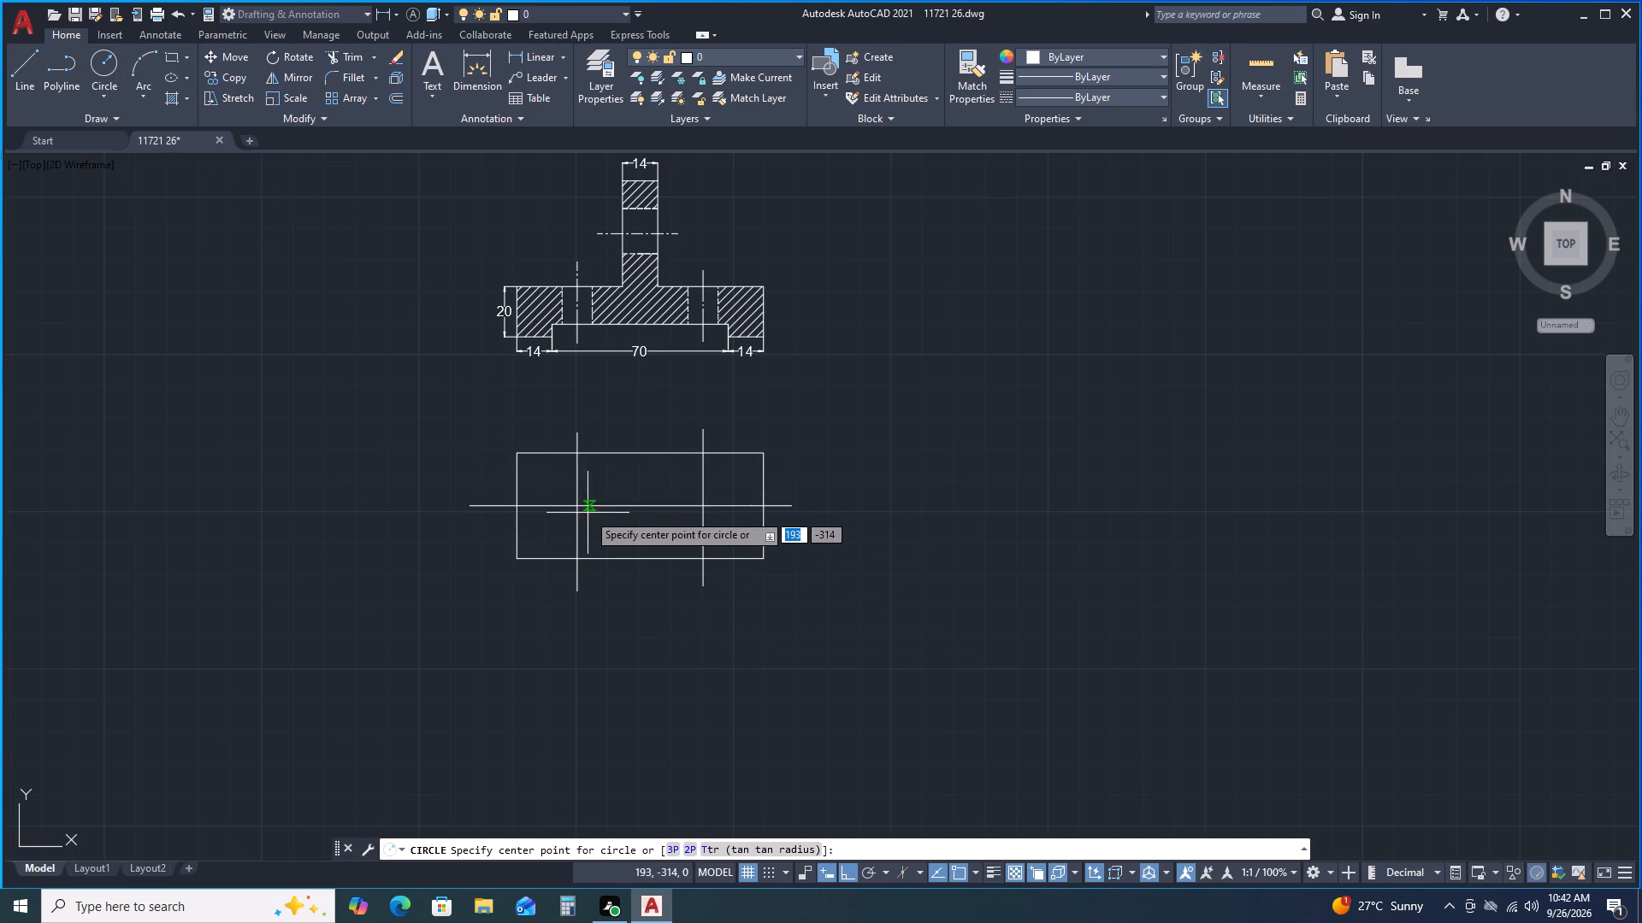
click(579, 505)
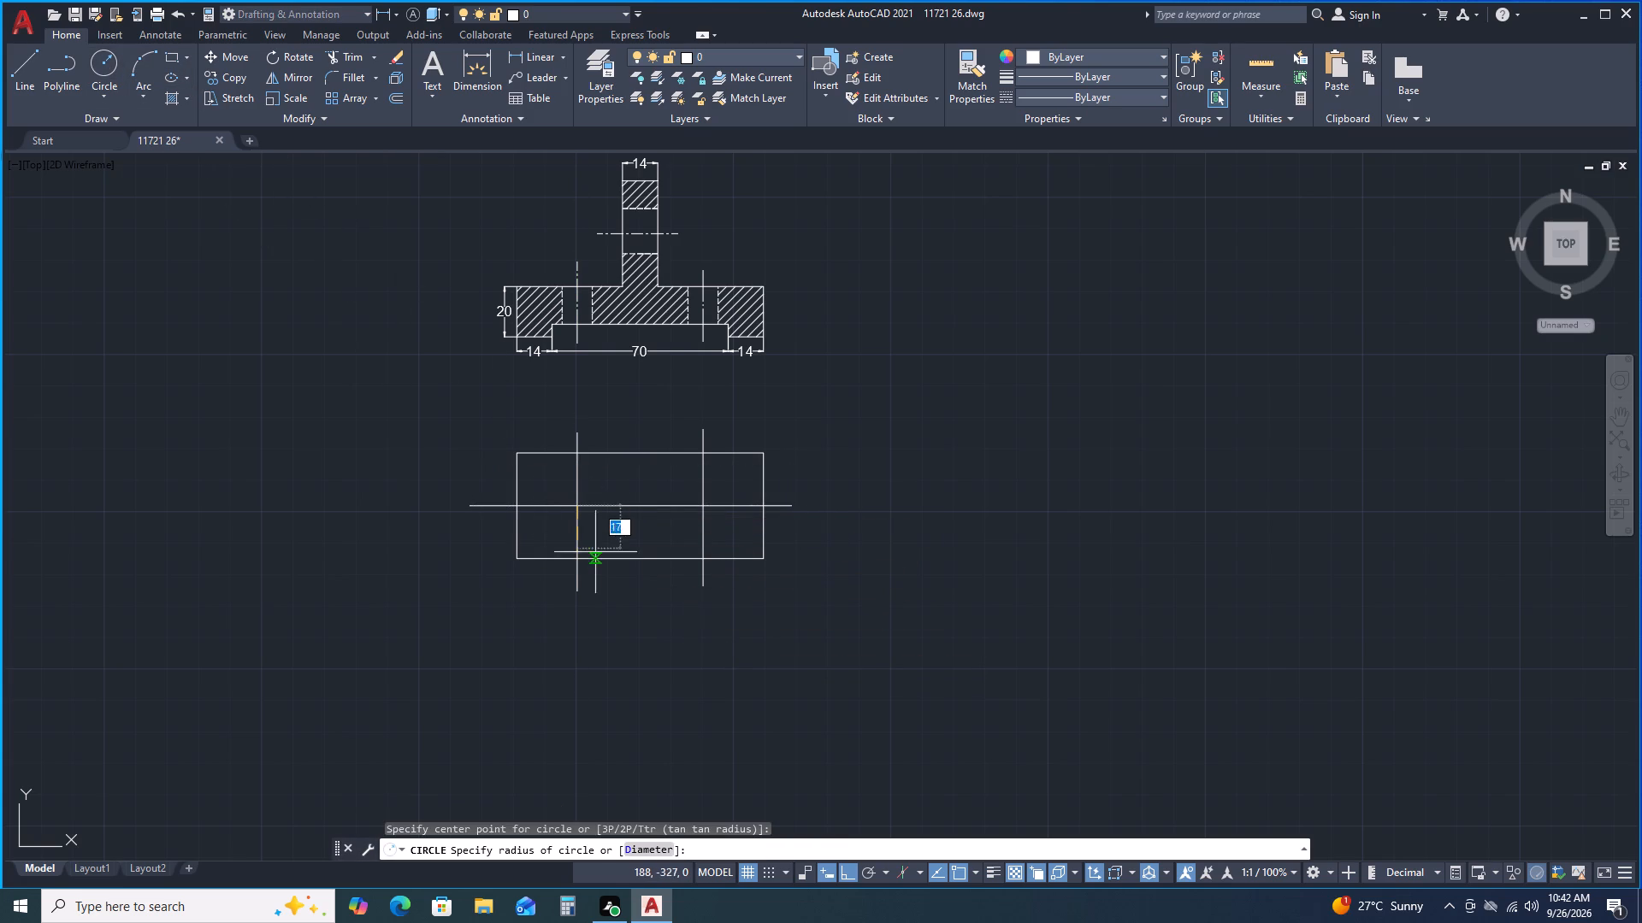
key(6)
key(Return)
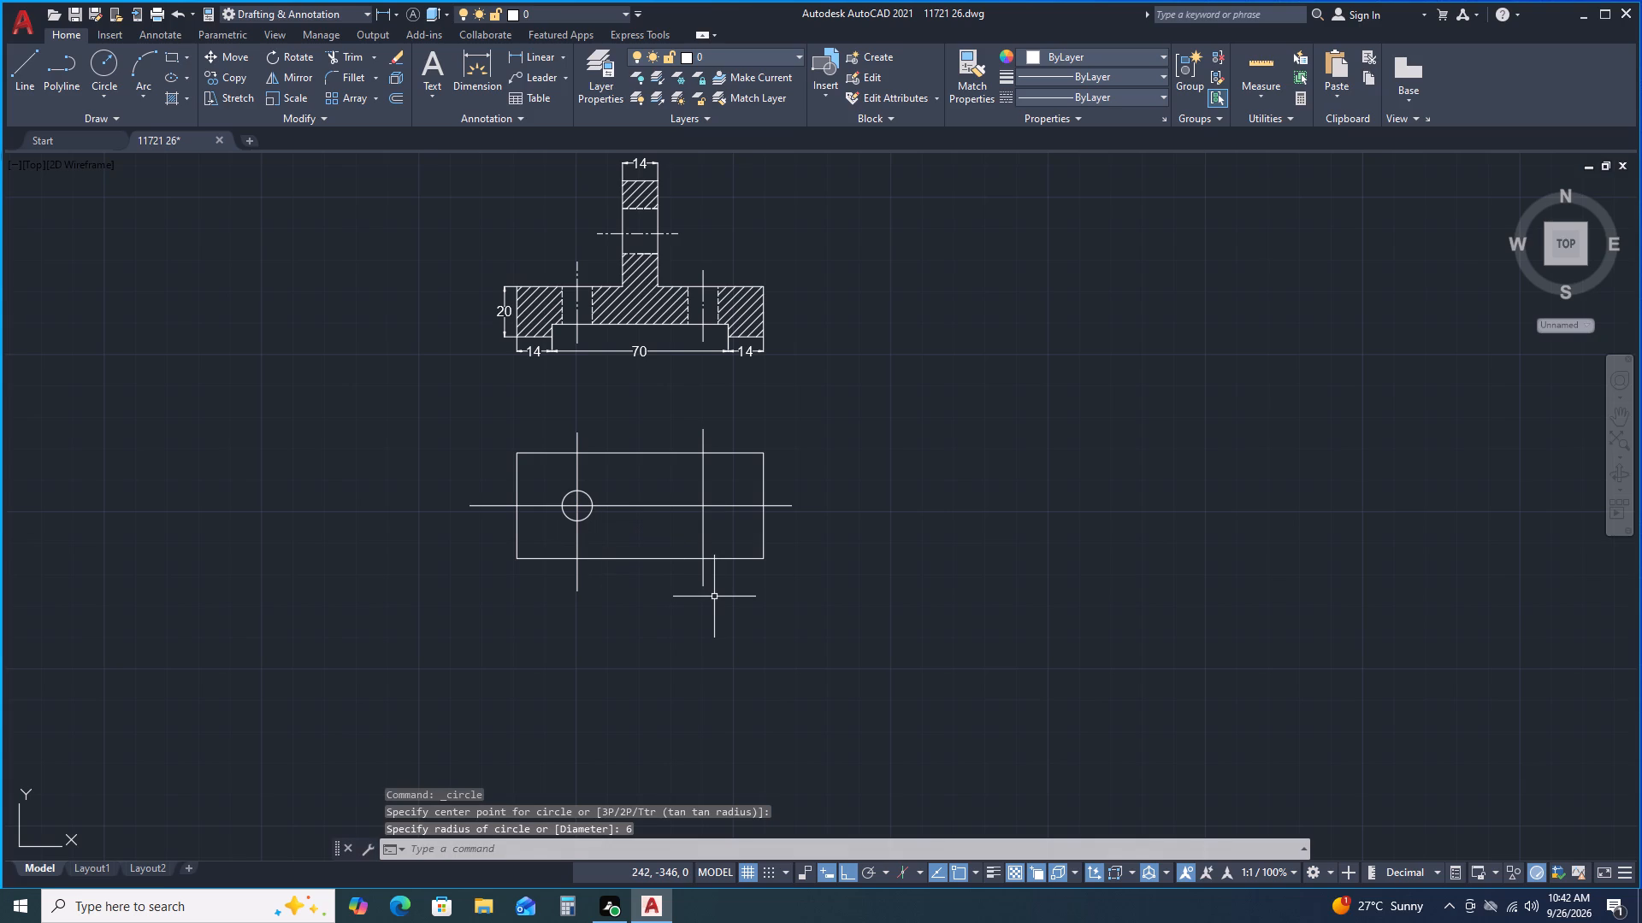
key(space)
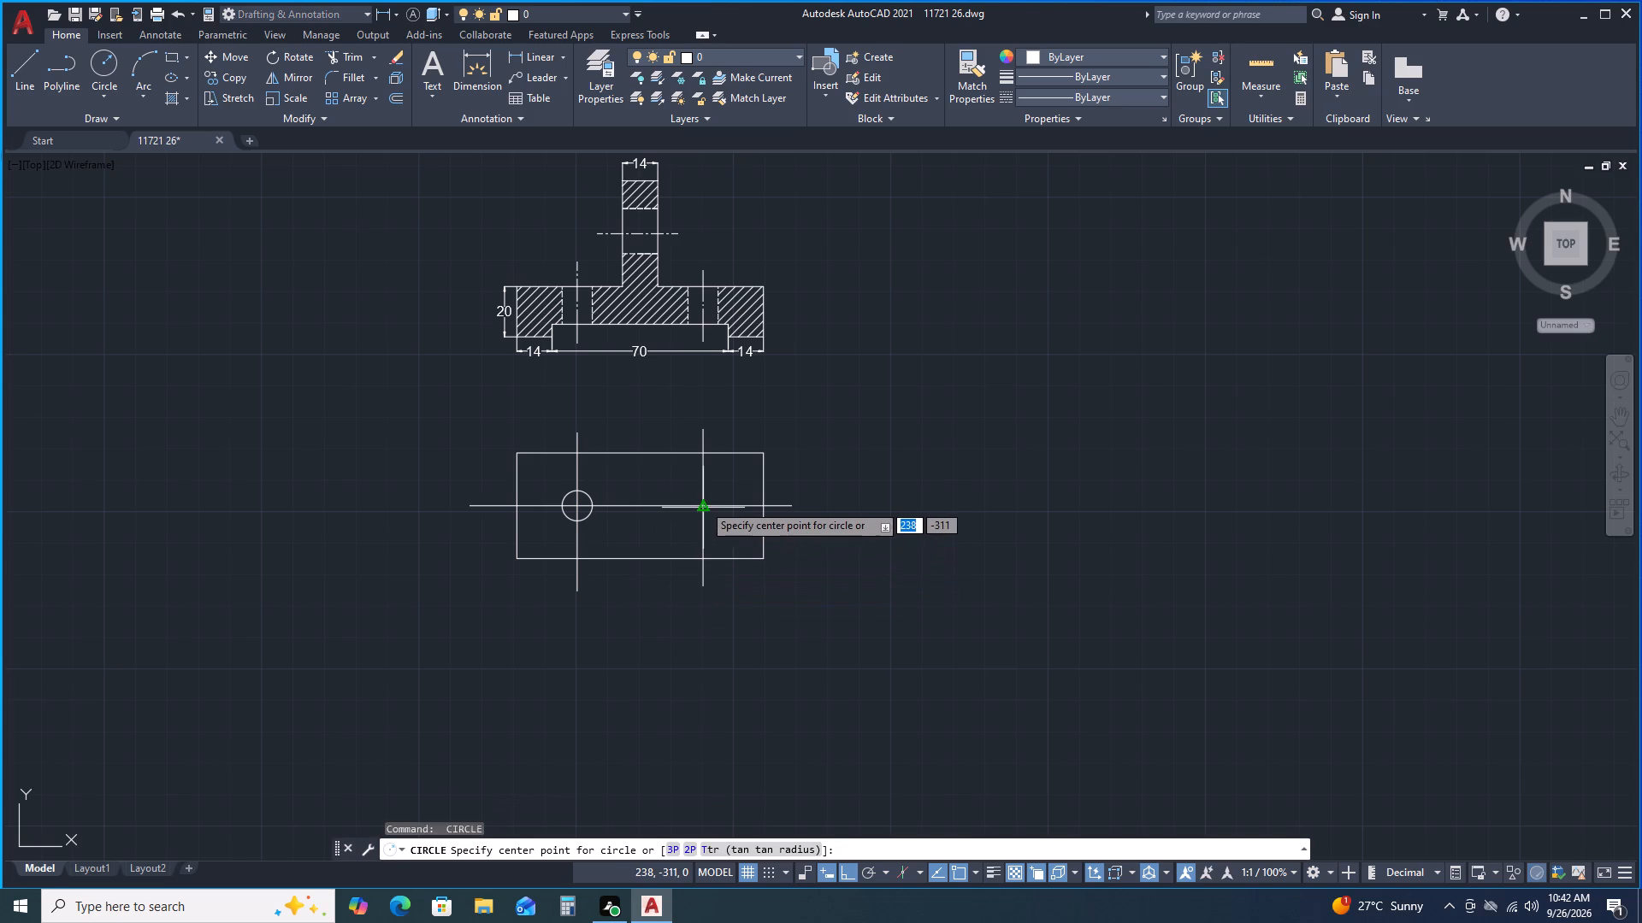
click(703, 503)
key(6)
key(Return)
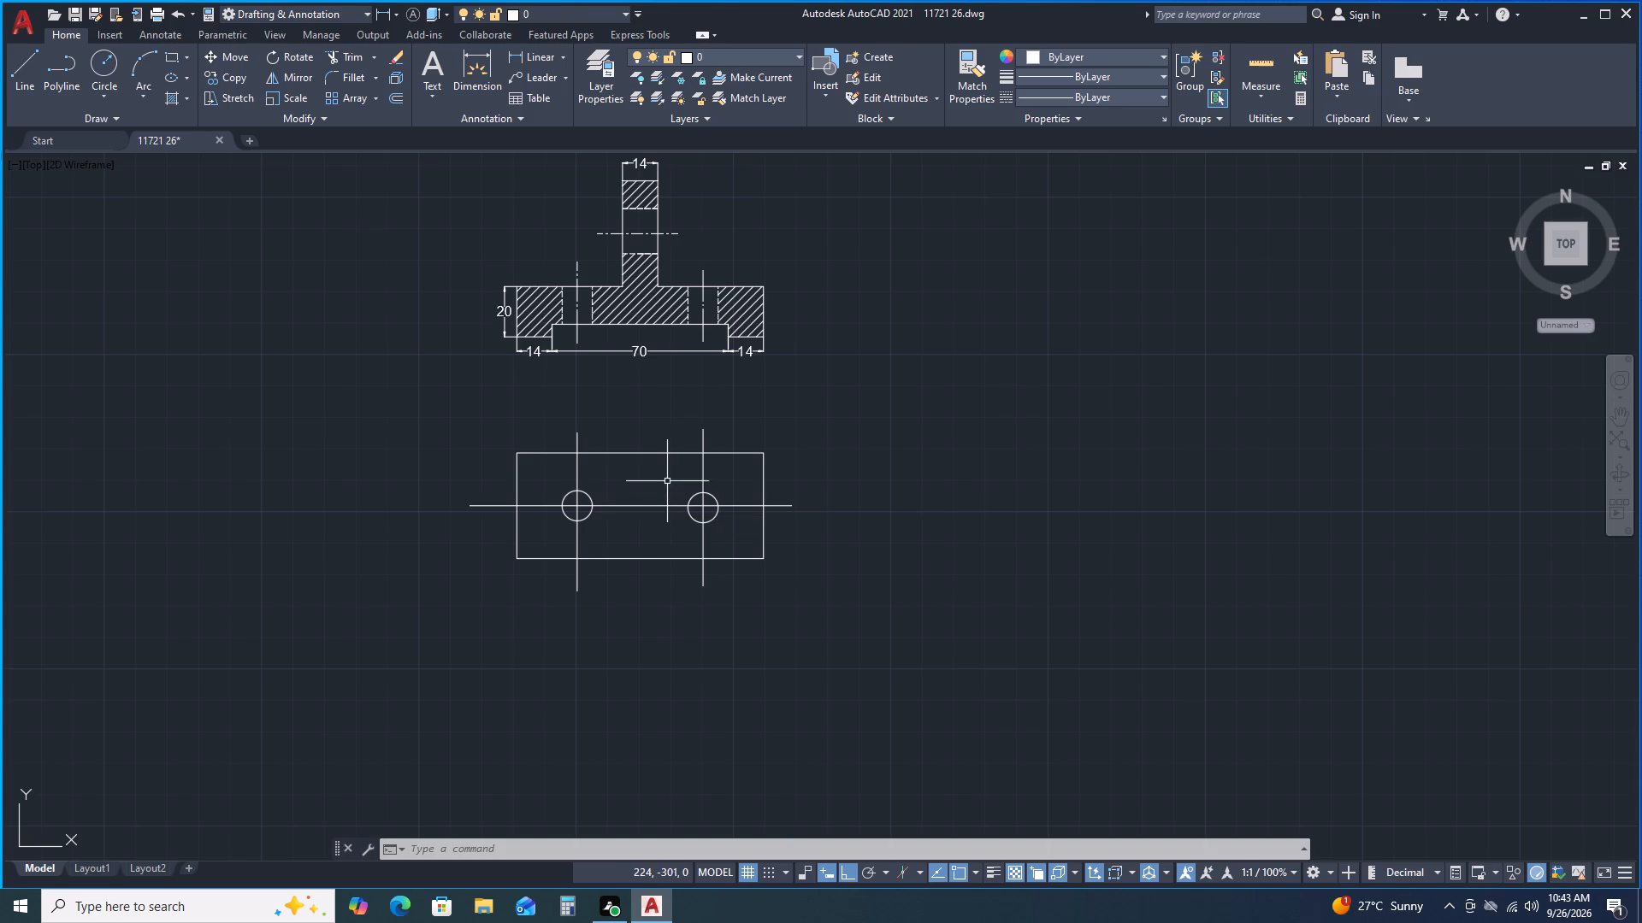
Draw two vertical lines about 57 and 60 long across the top view, aligned with the front view upright's side edges.
scroll(664, 467, up, 1)
scroll(664, 467, down, 1)
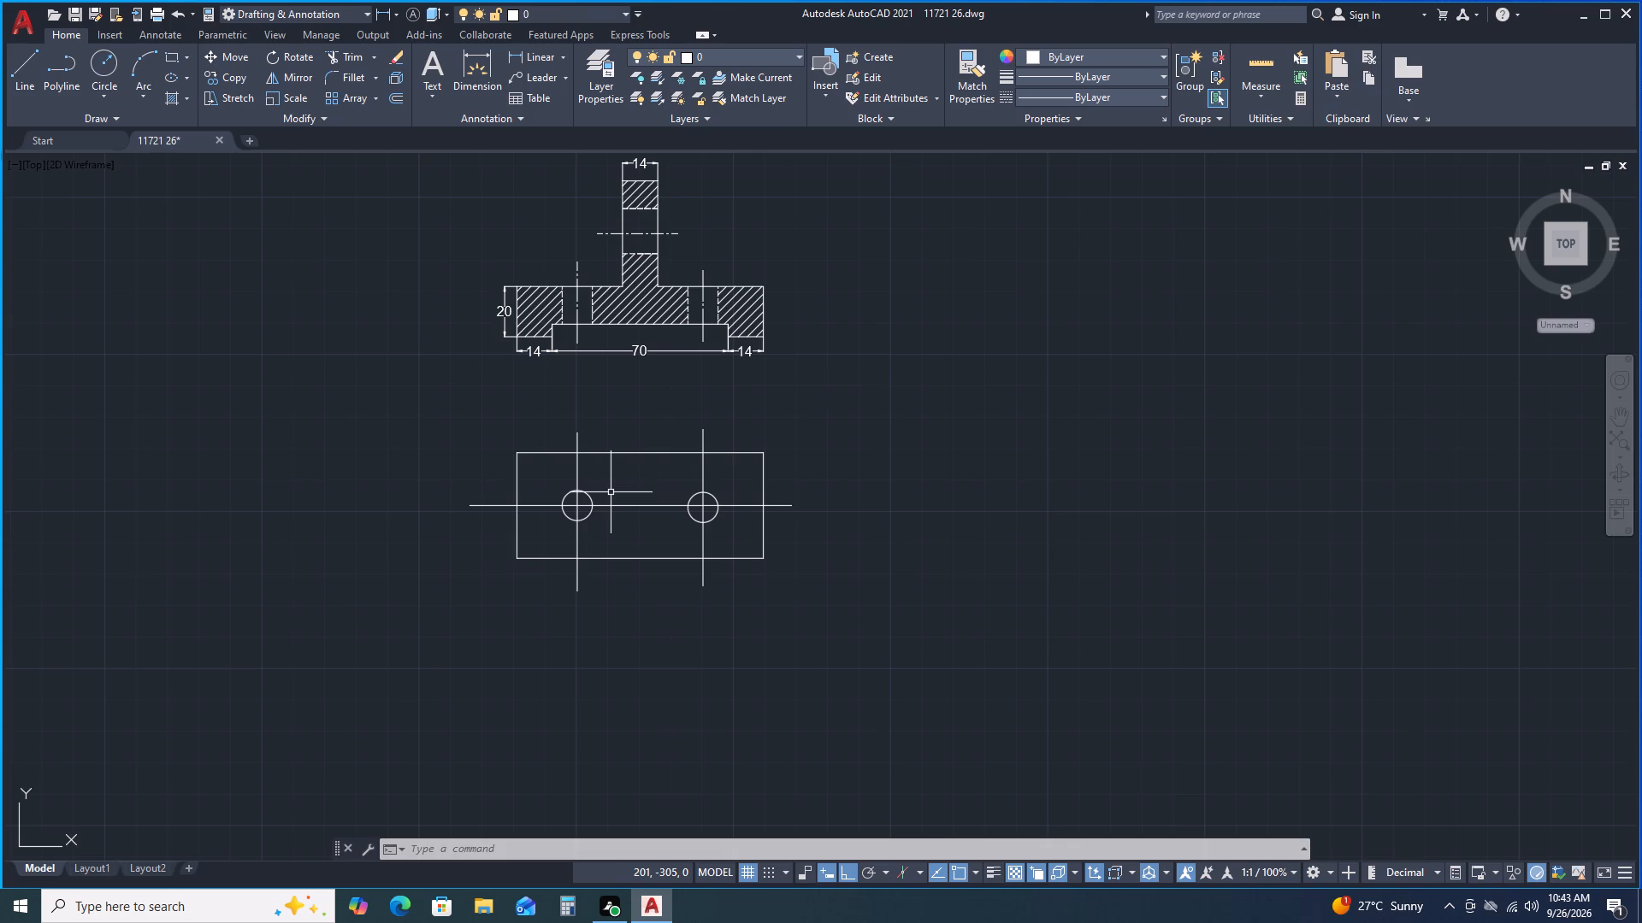
scroll(605, 479, up, 1)
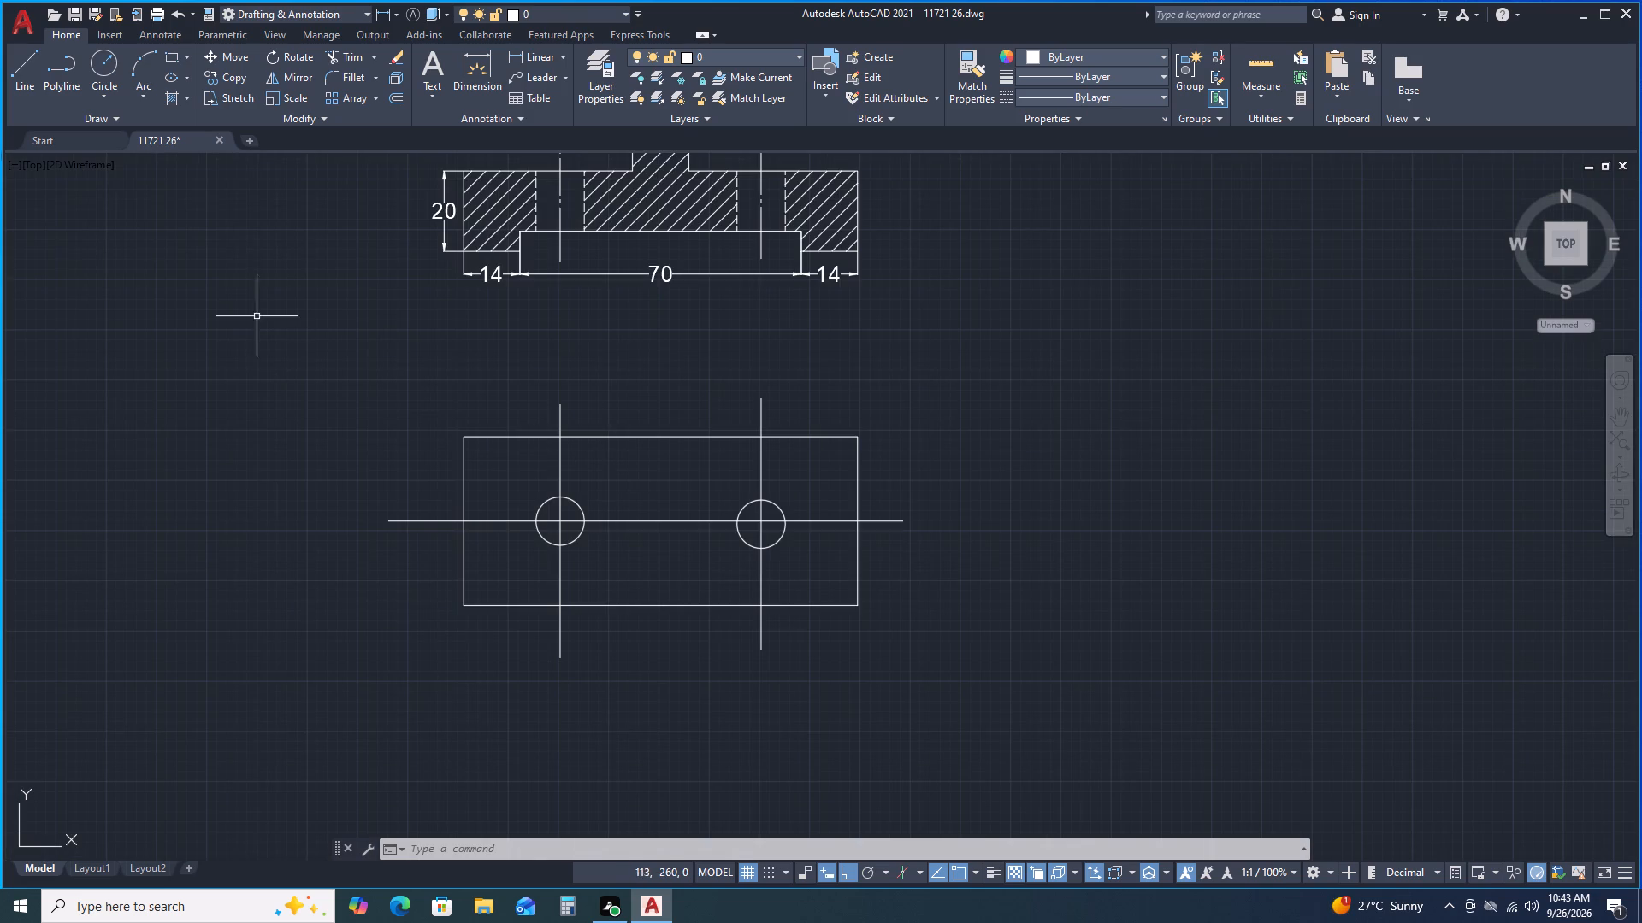
click(19, 56)
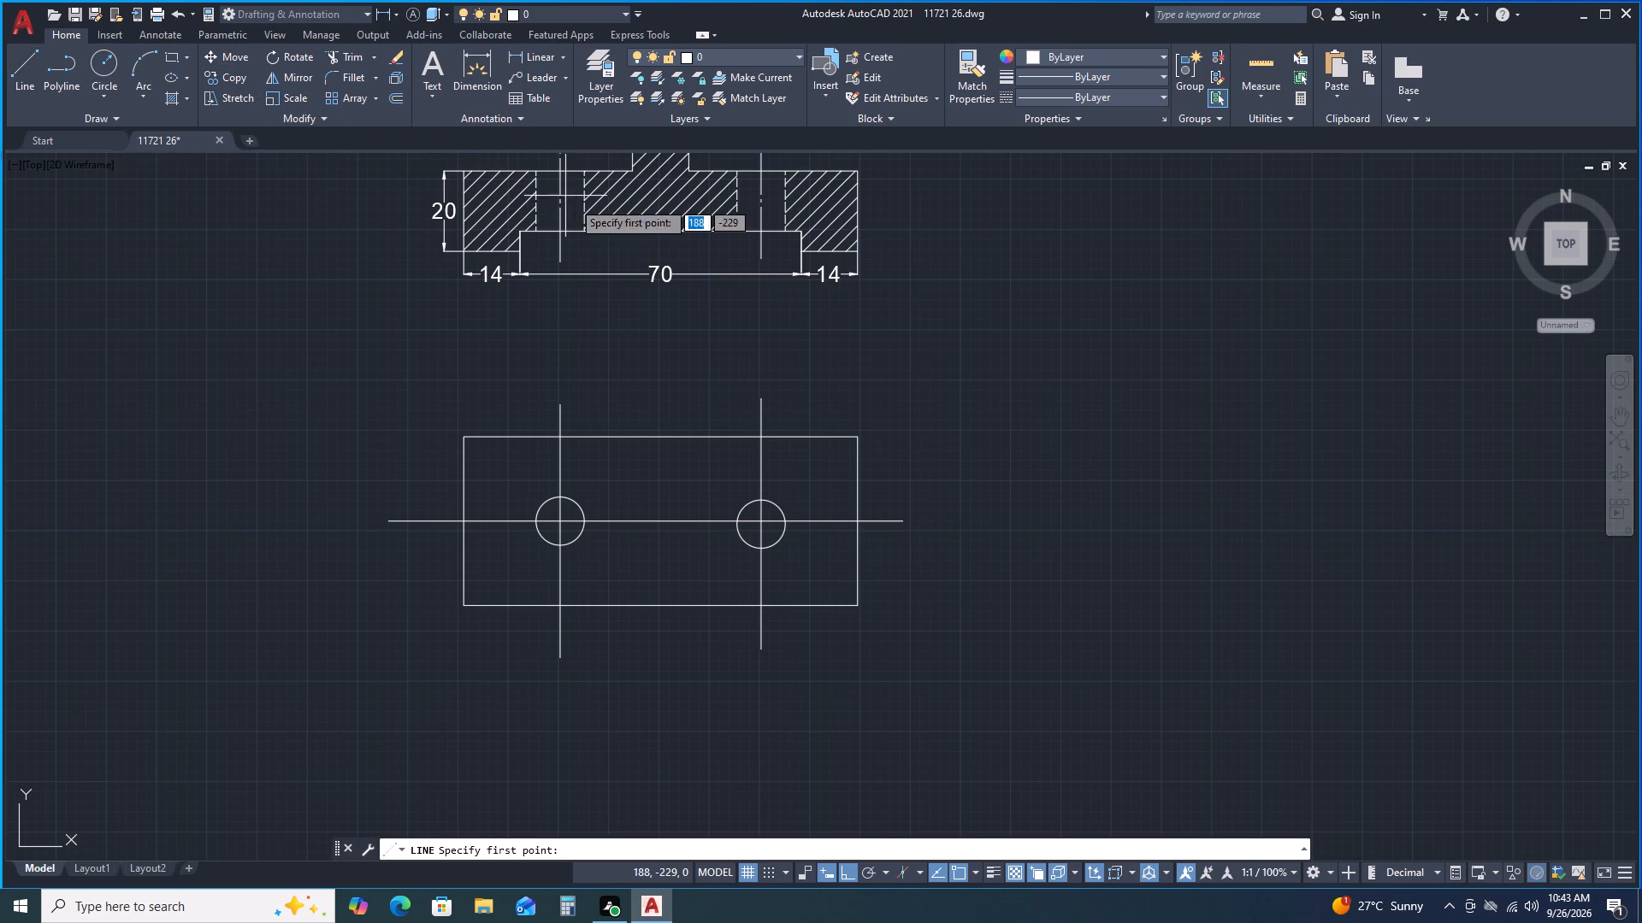
click(635, 414)
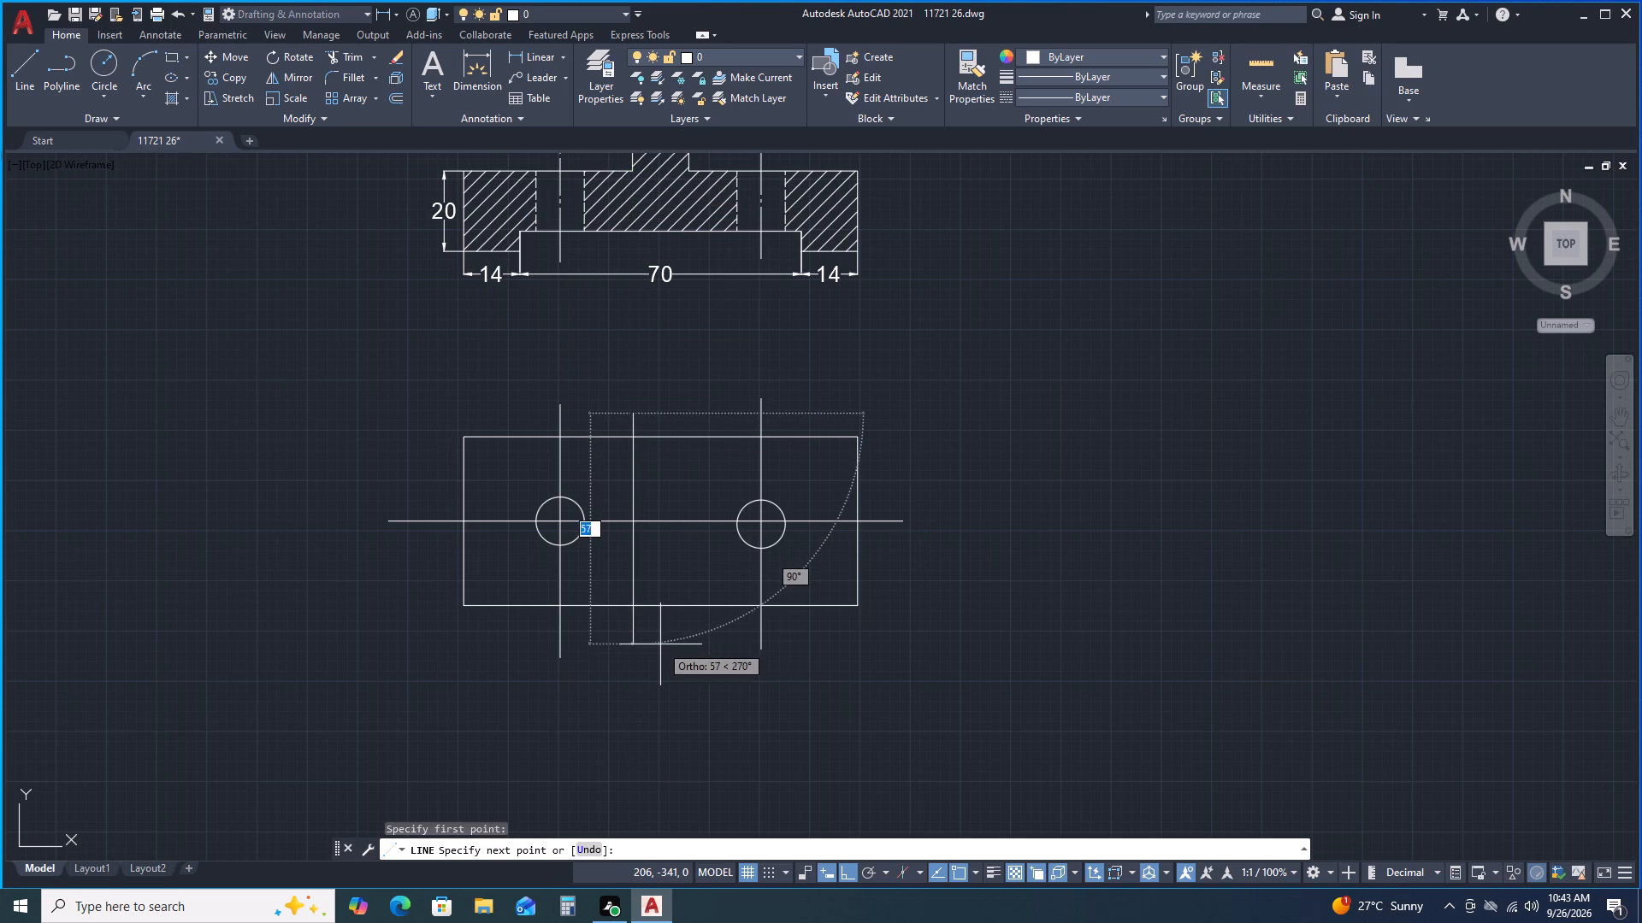
click(660, 644)
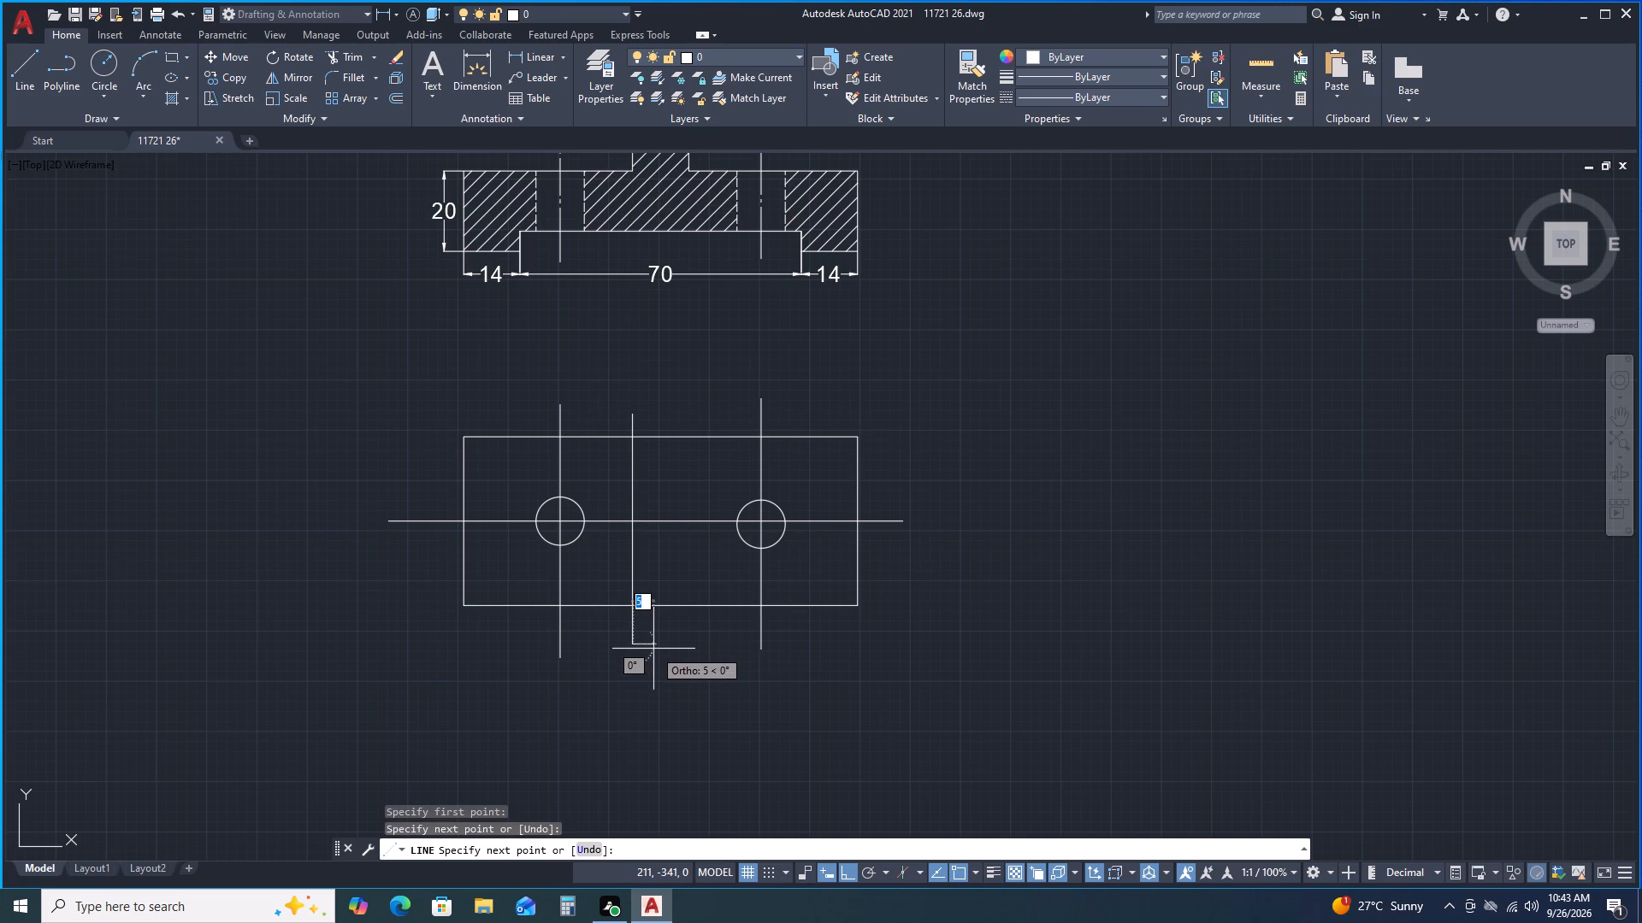
key(space)
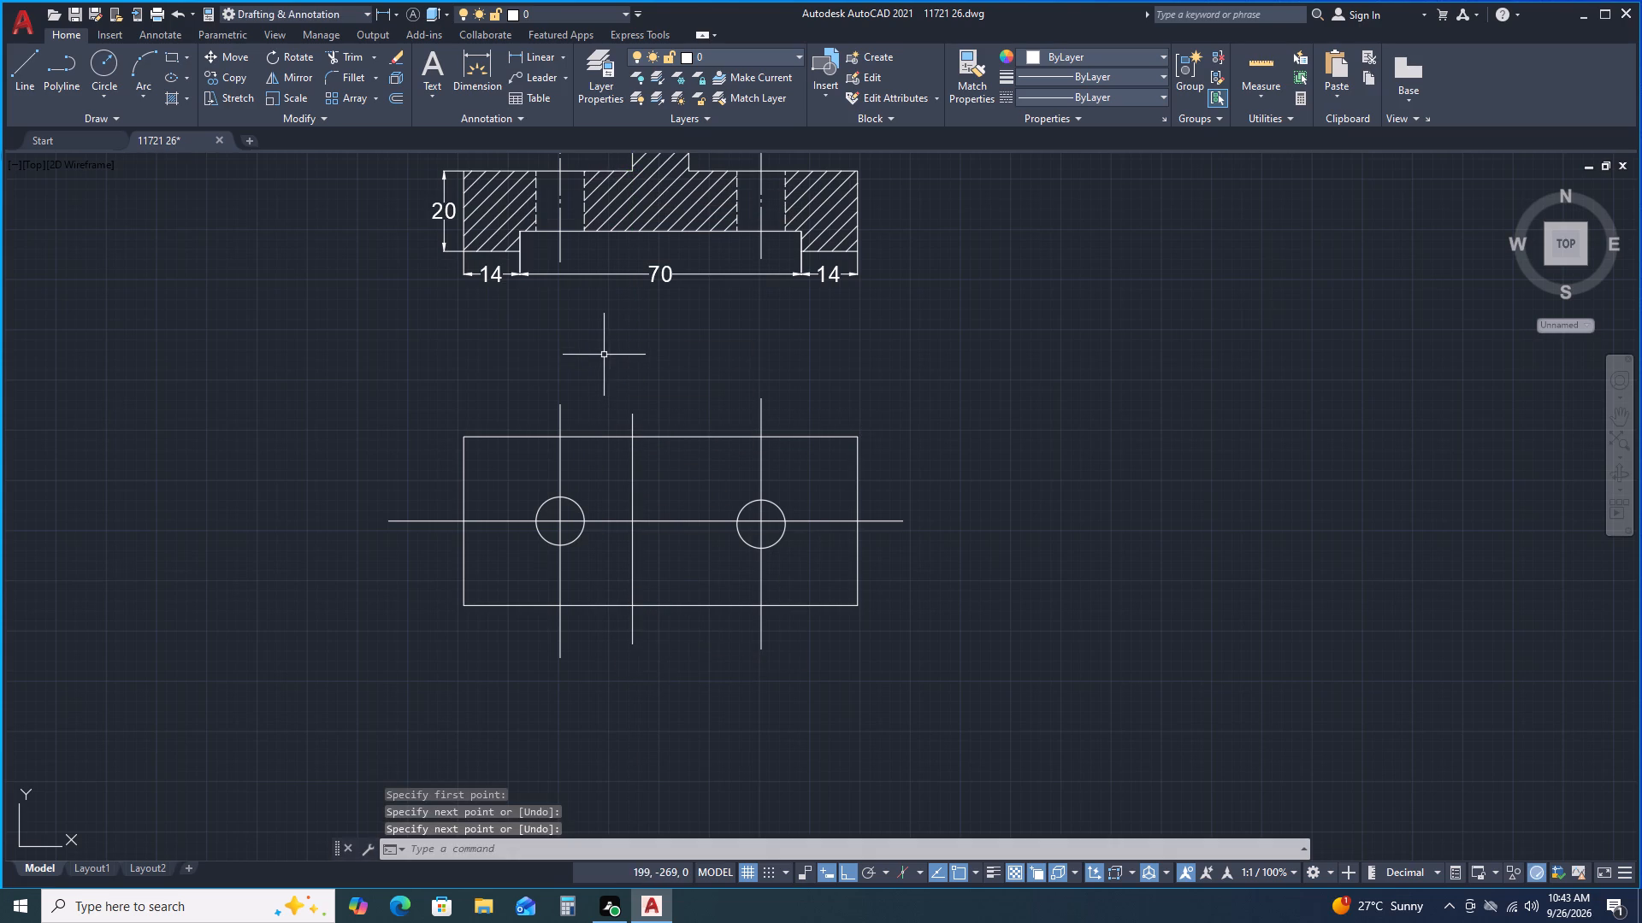
key(space)
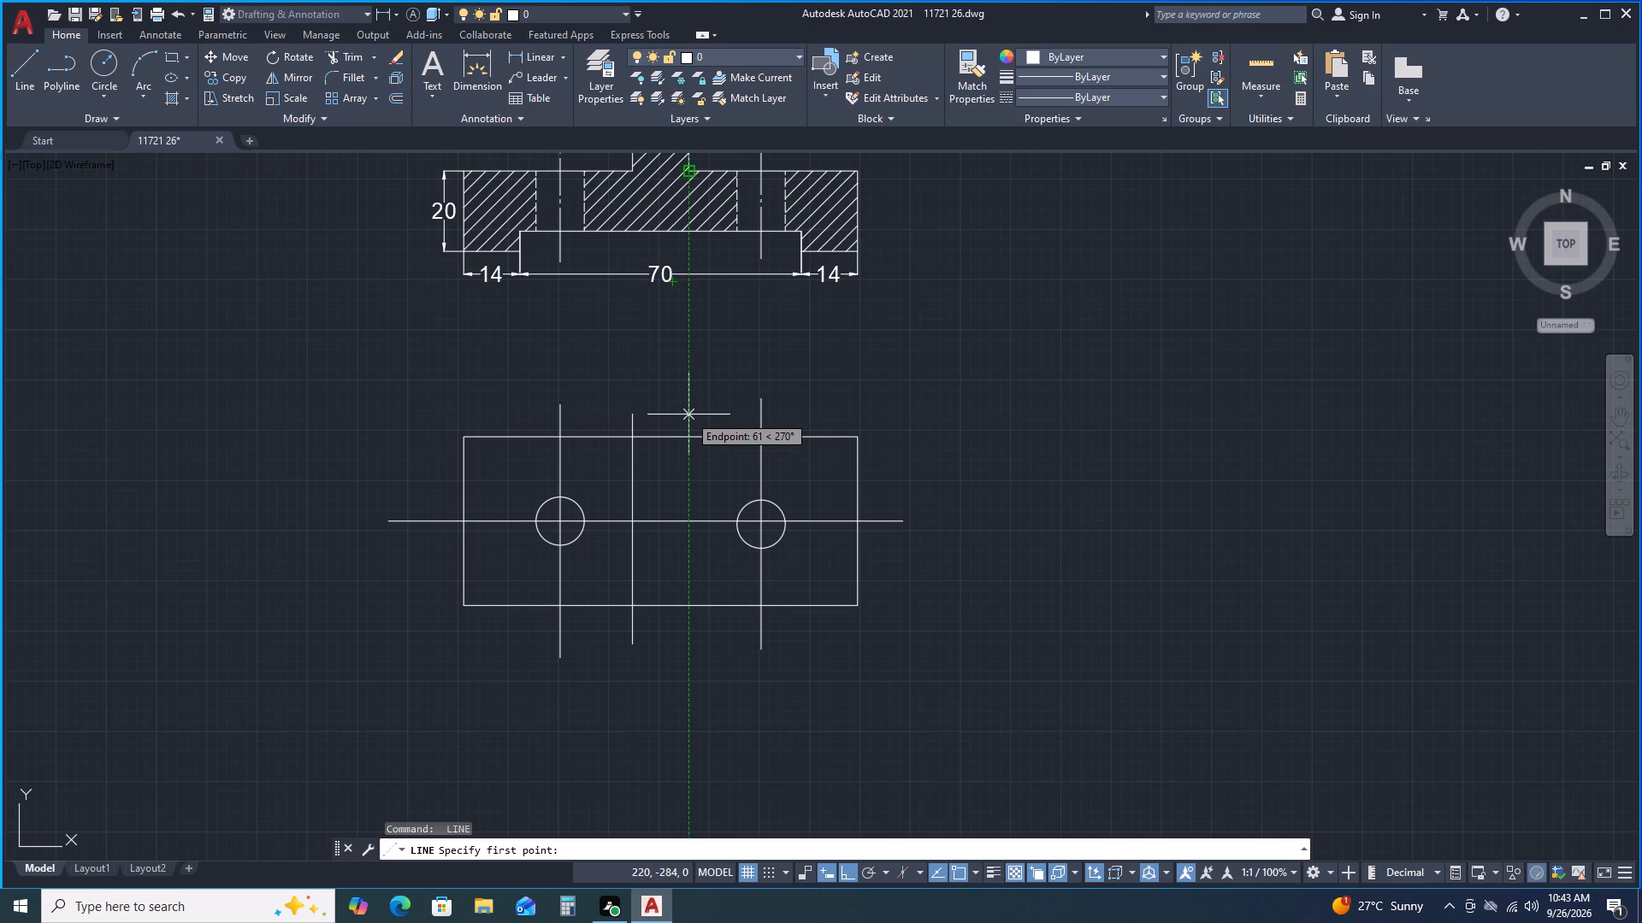
click(688, 414)
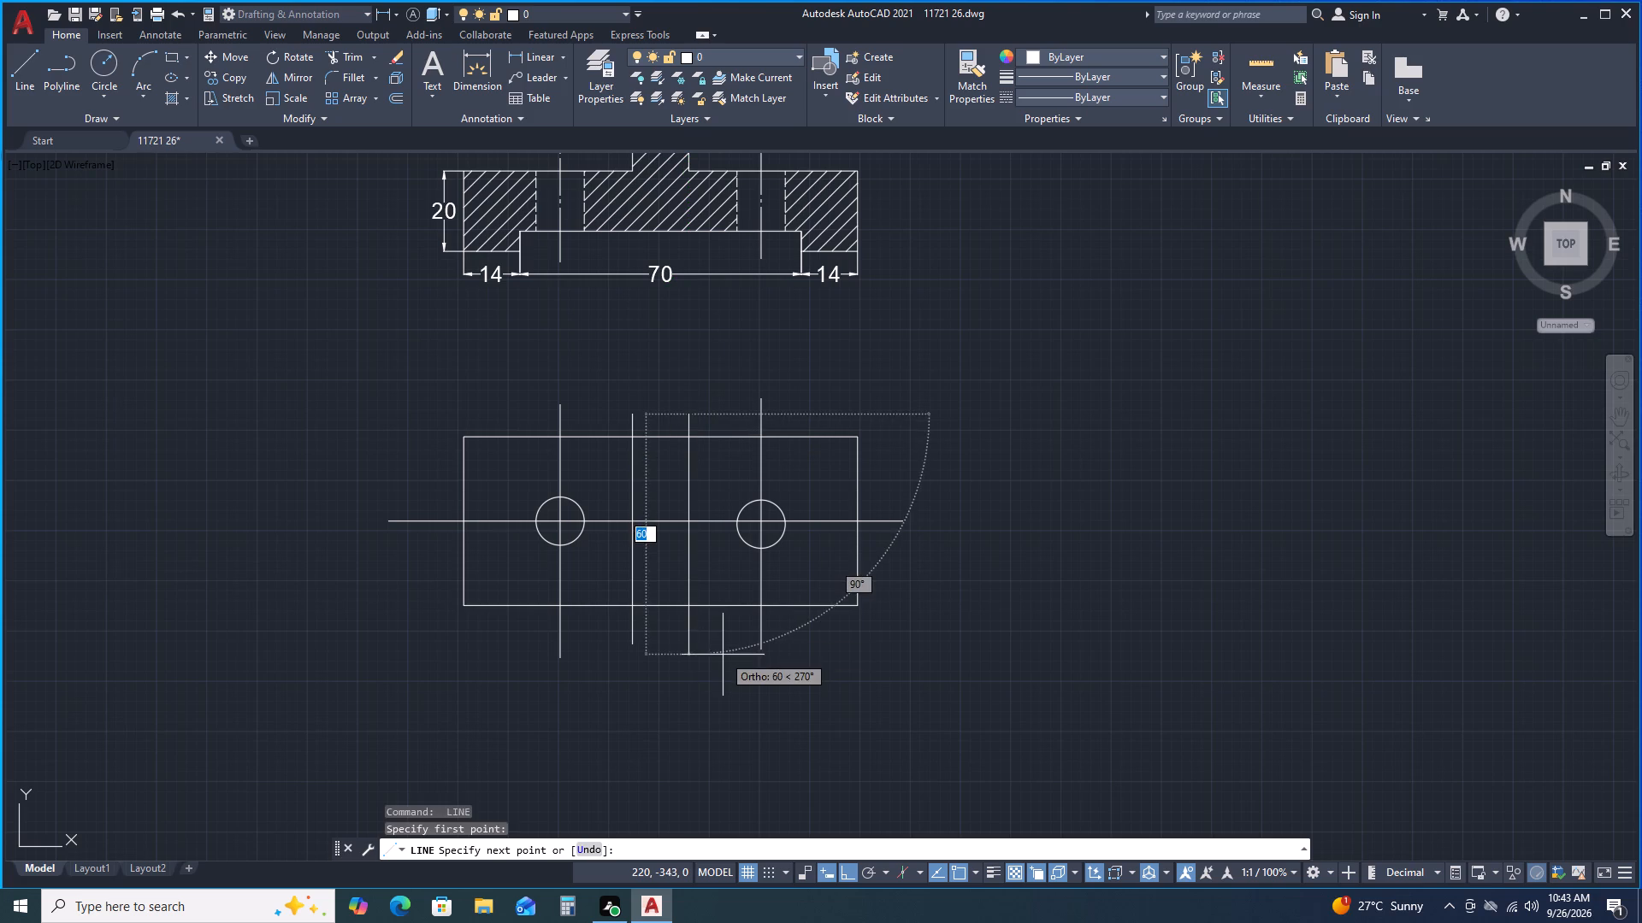
click(723, 655)
key(space)
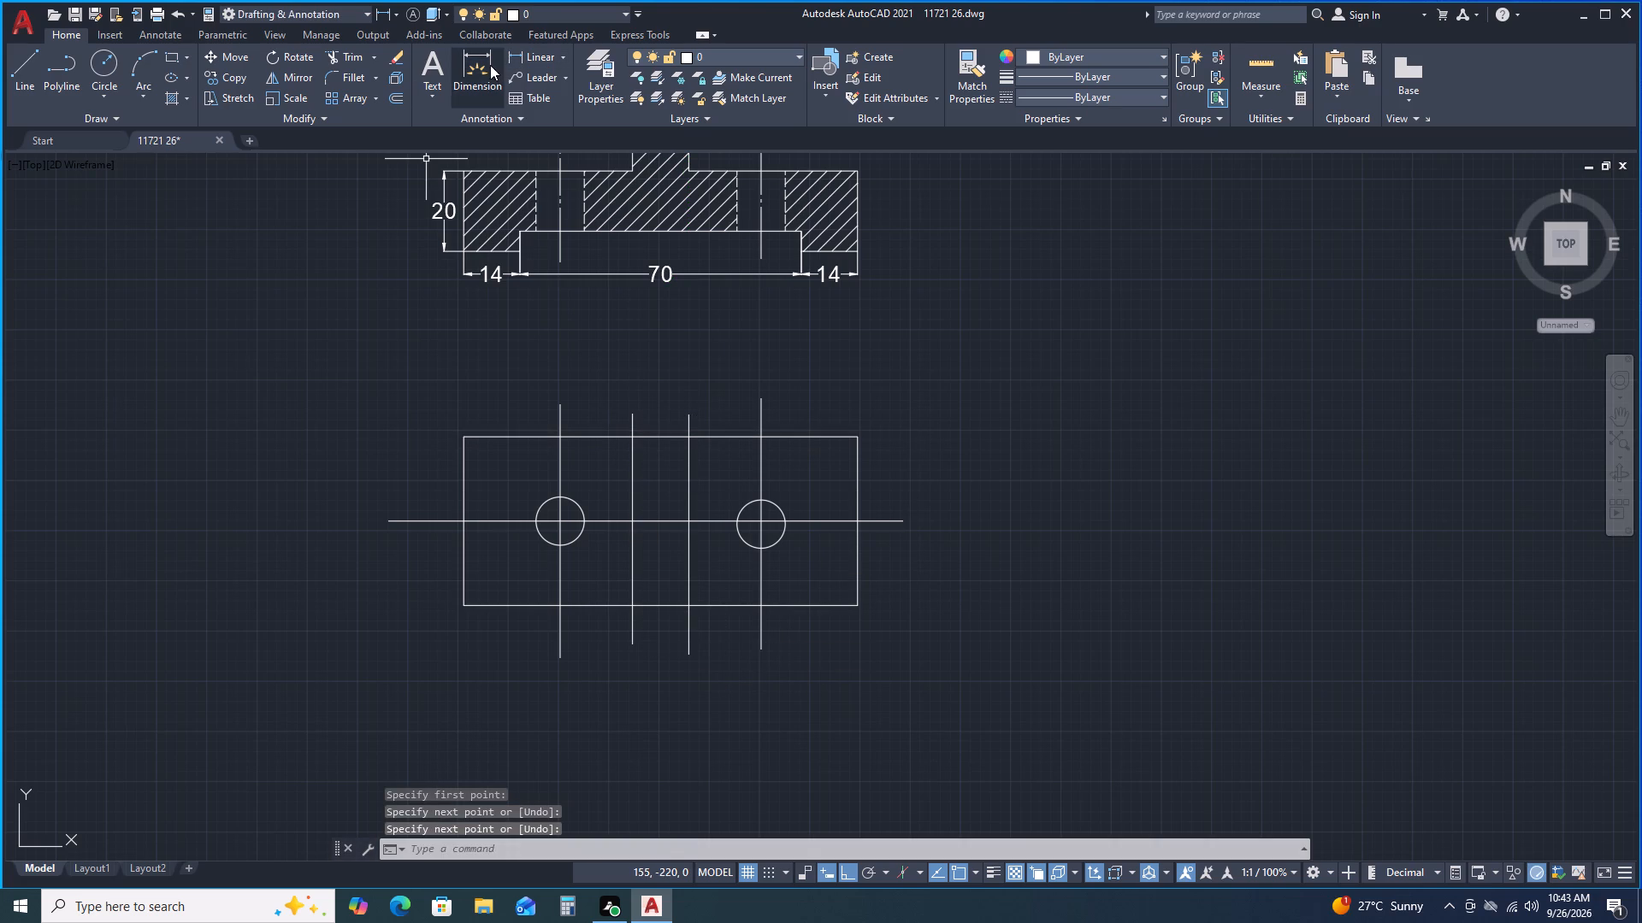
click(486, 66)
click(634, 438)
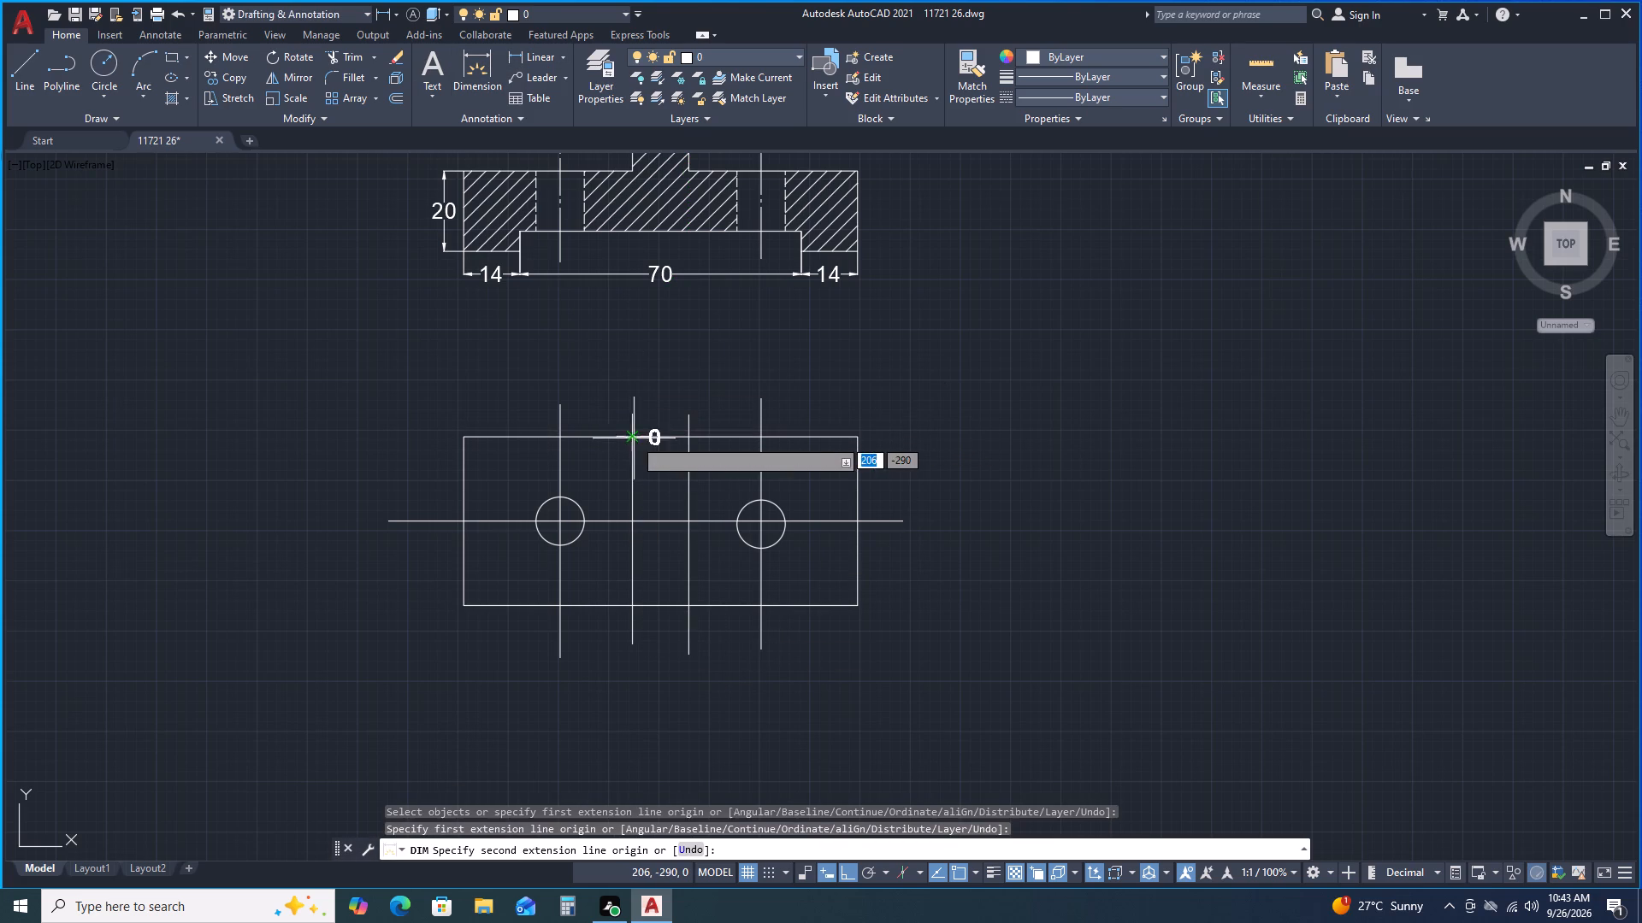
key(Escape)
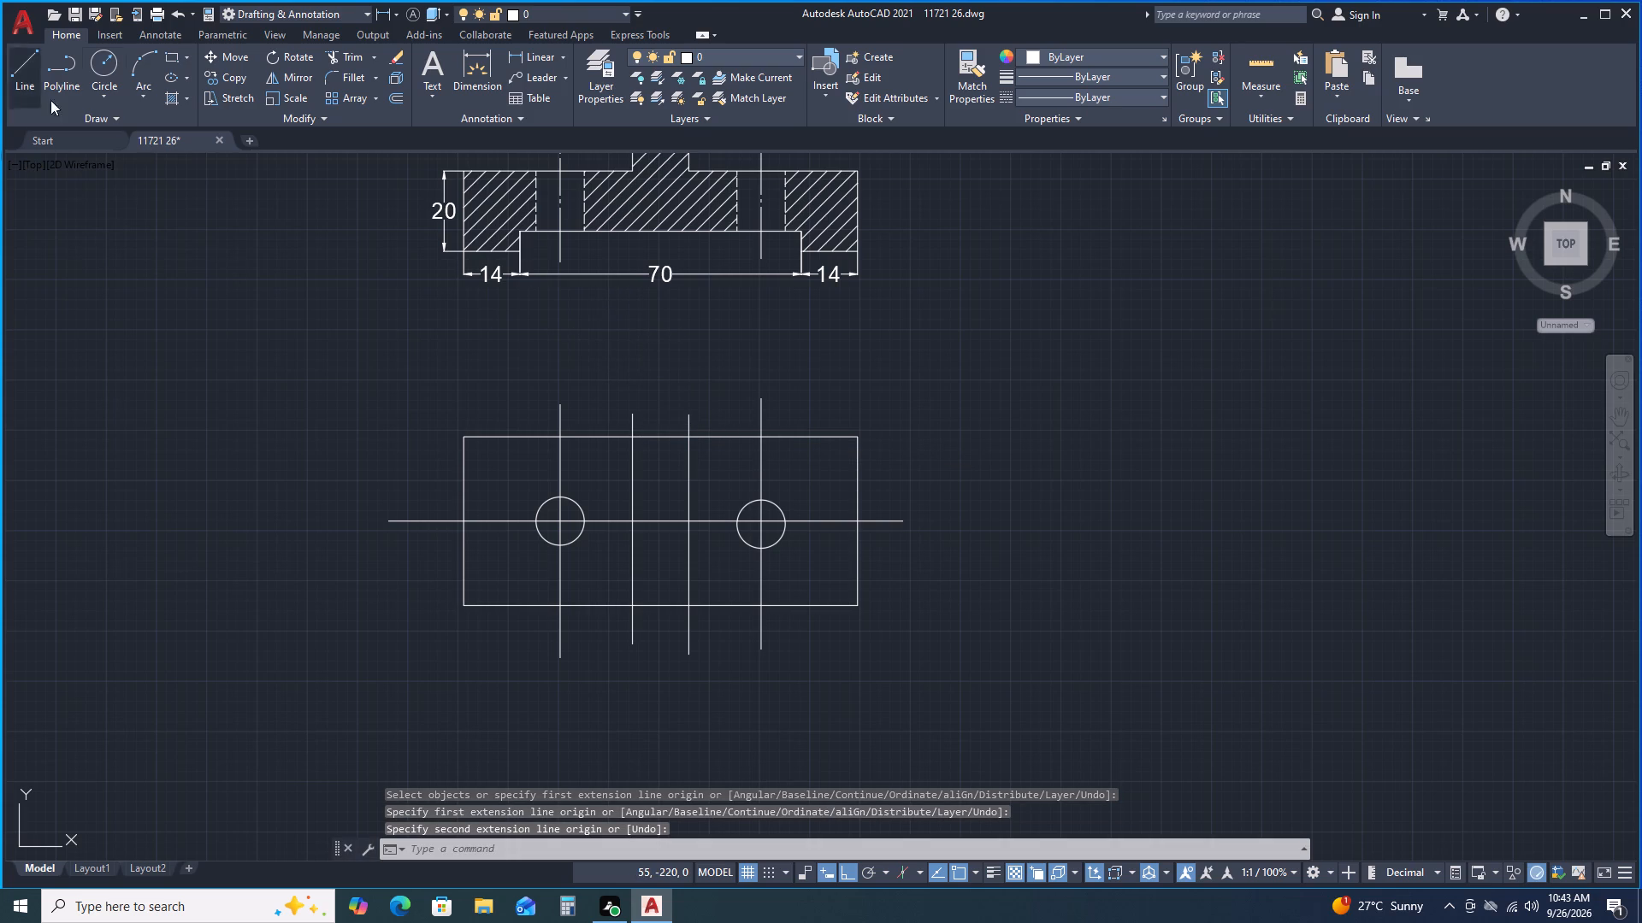
Draw two vertical lines across the top view, aligned with the front view's 70-wide recess edges and extending past the outline.
click(21, 67)
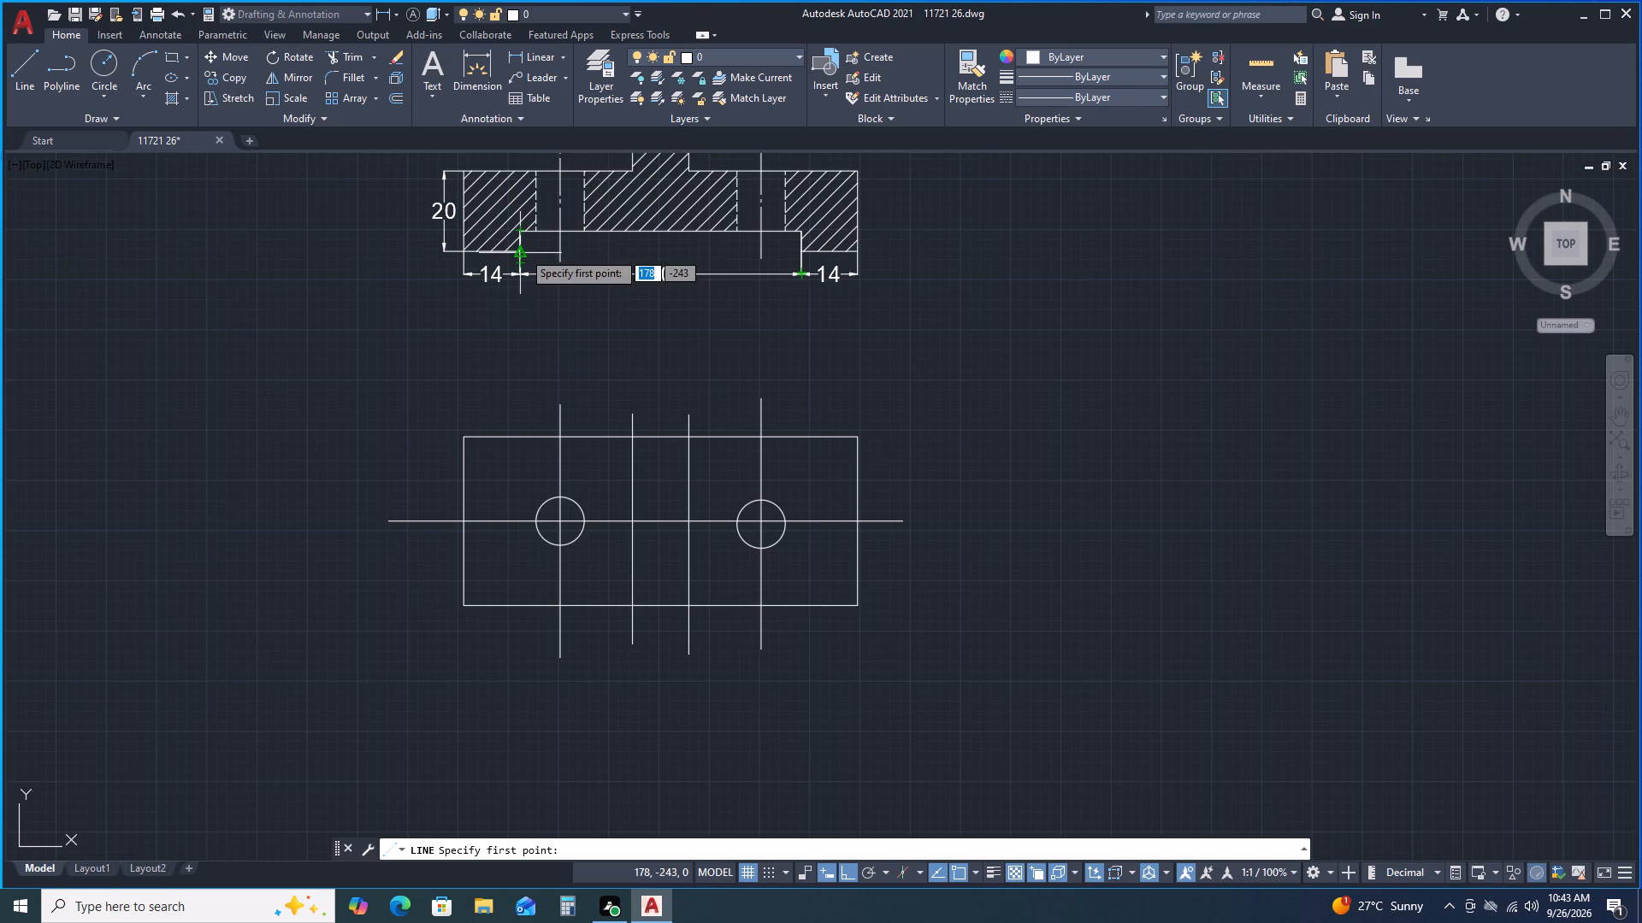
click(517, 421)
click(518, 657)
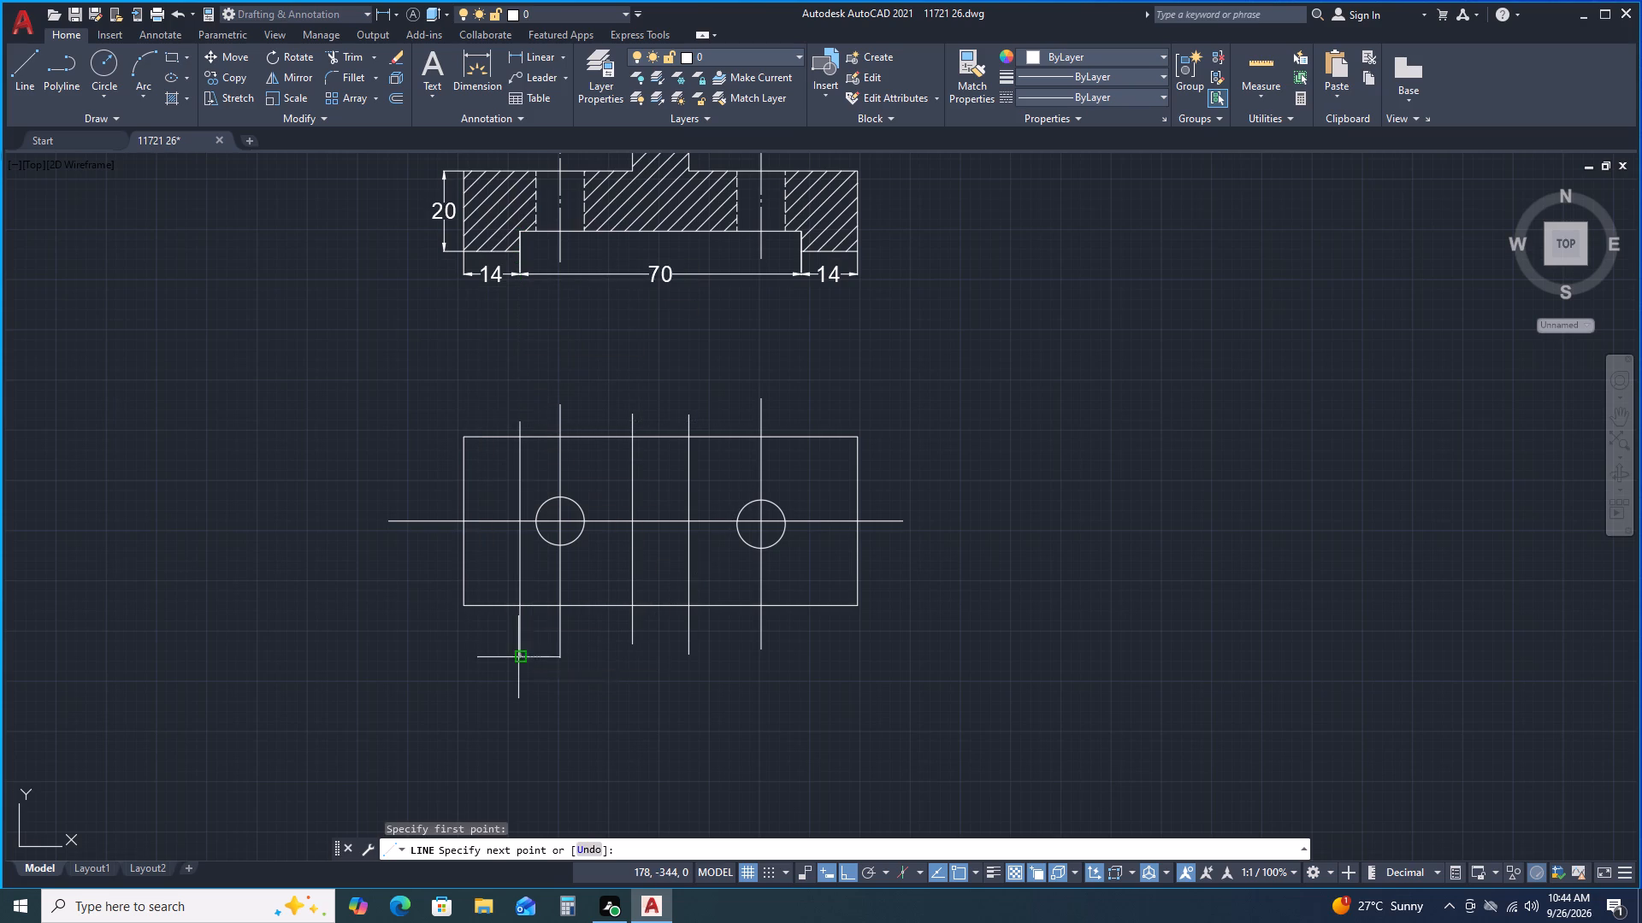
key(space)
key(space)
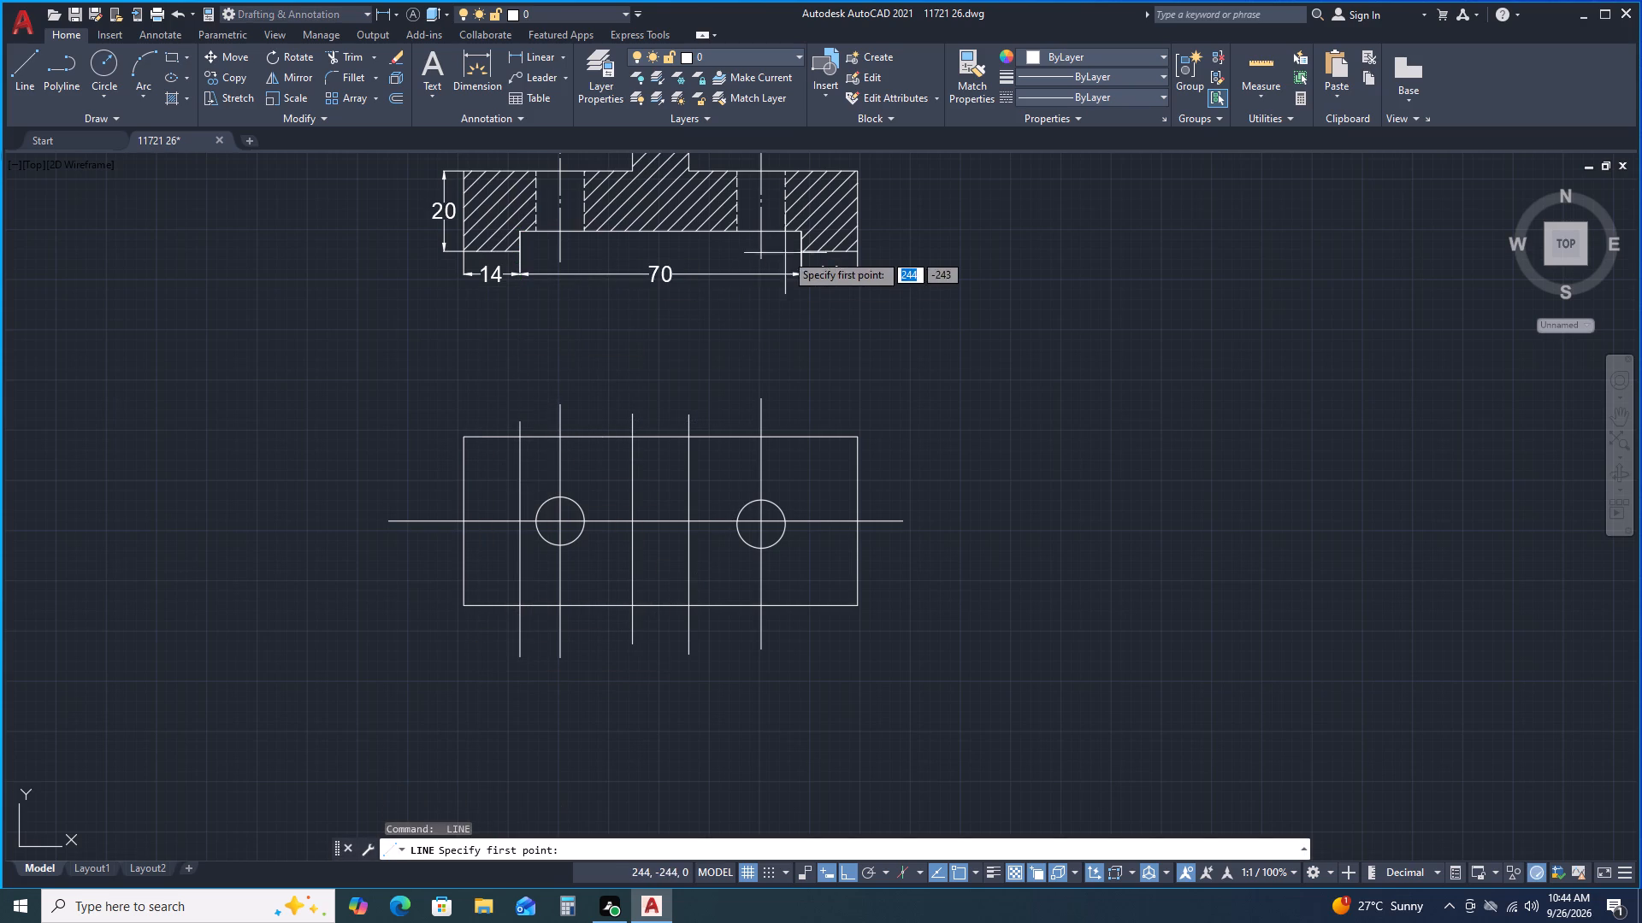
click(802, 396)
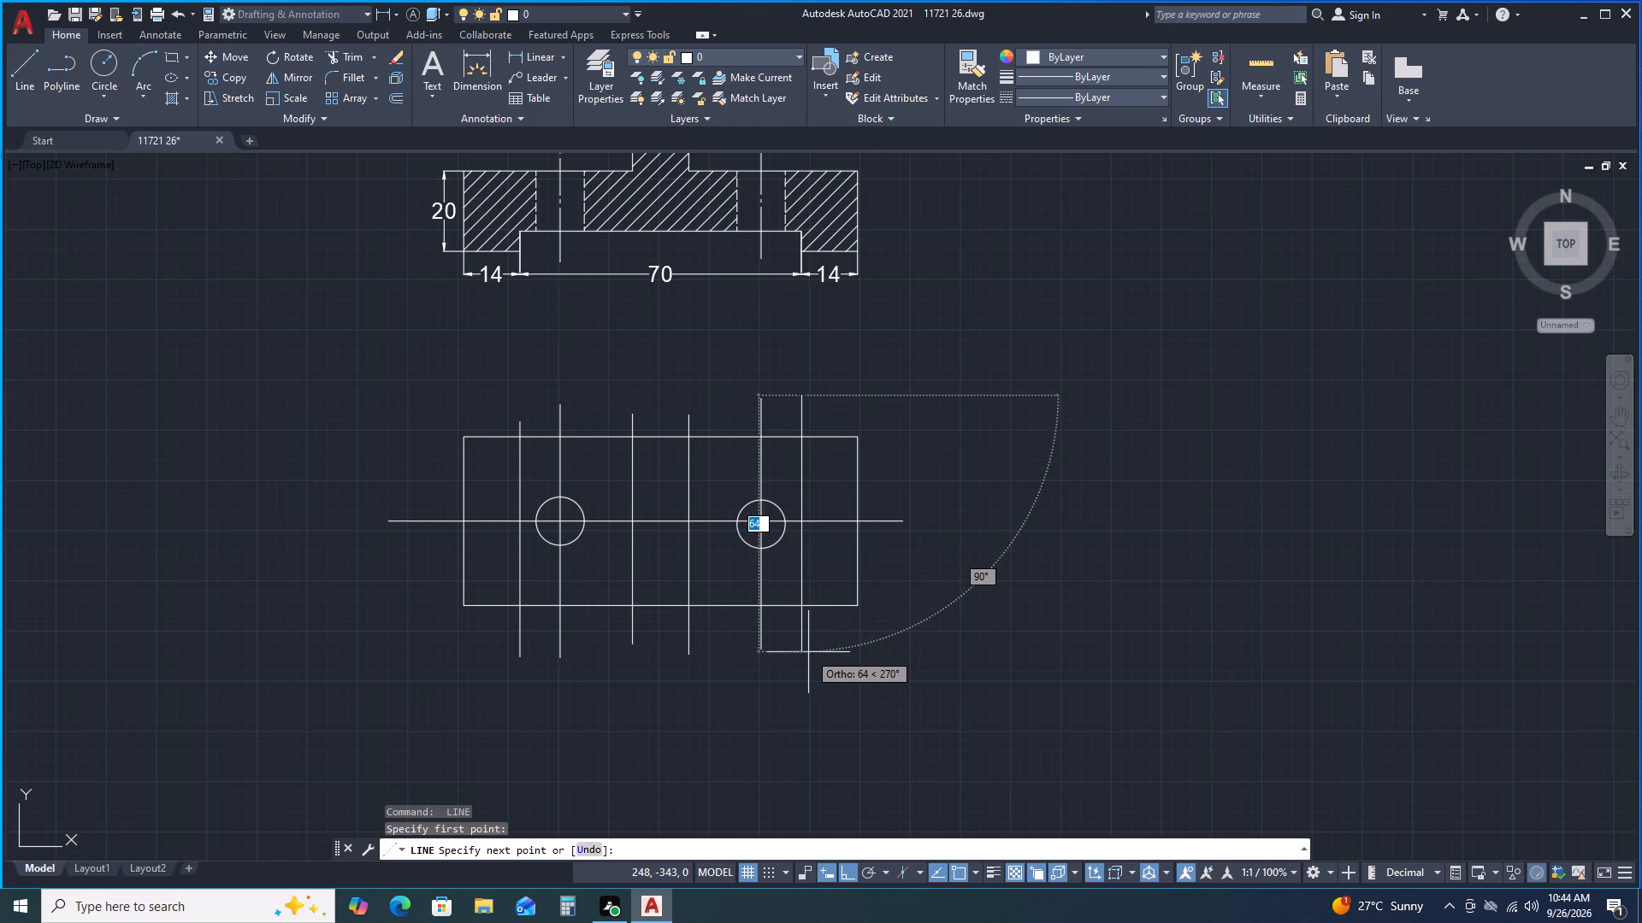
click(808, 652)
key(space)
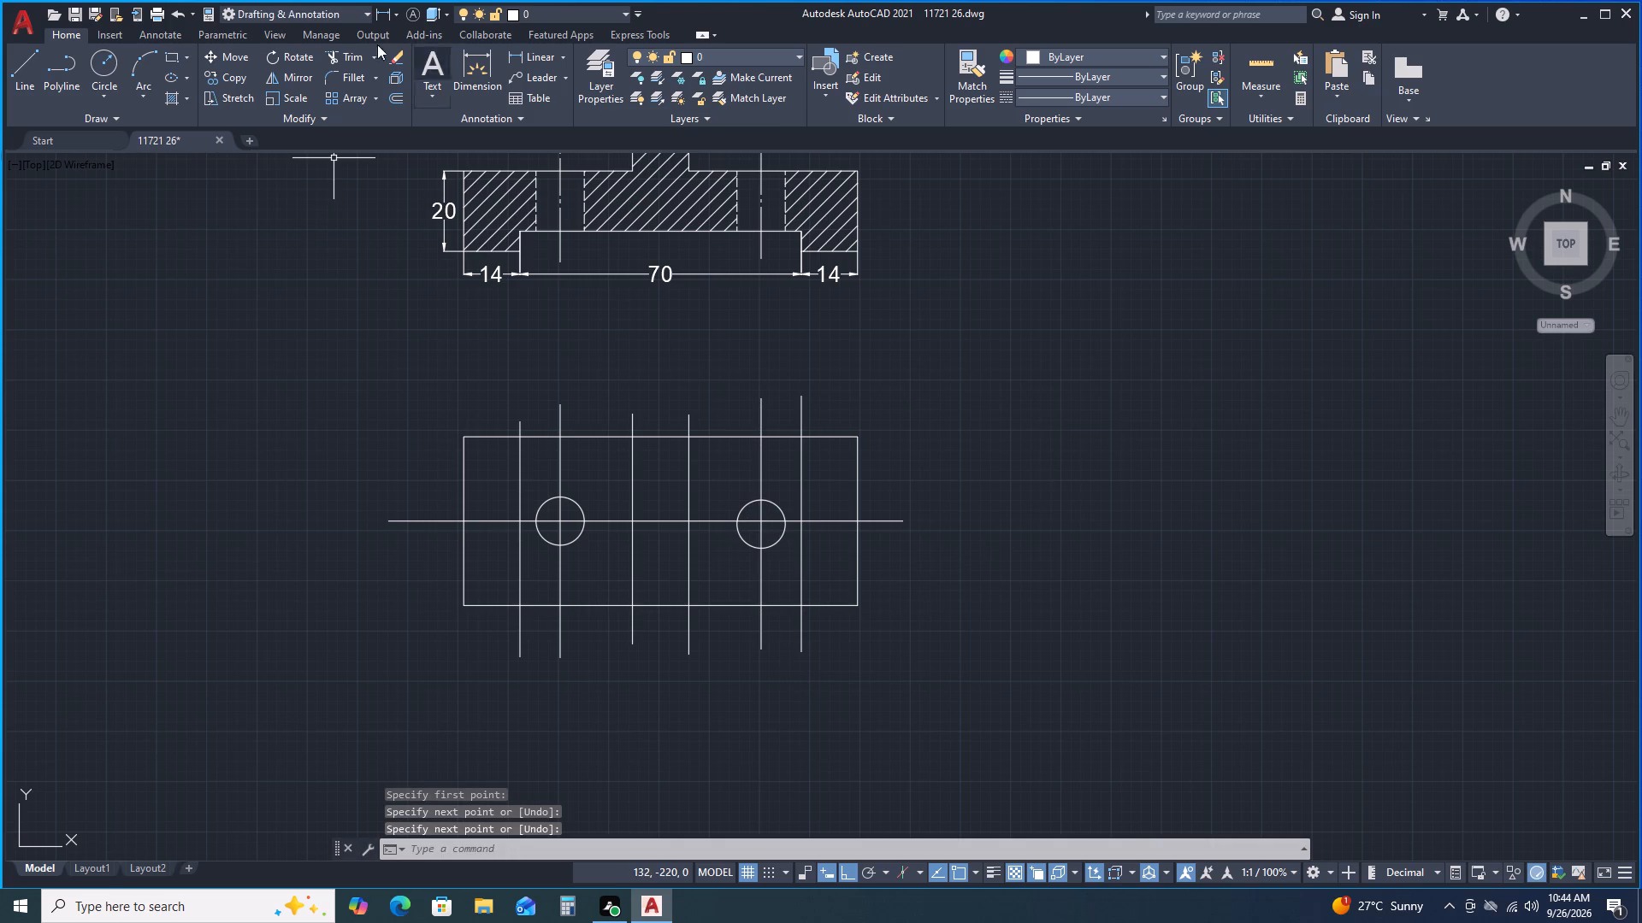
Trim both overhanging ends of the recess, upright and left hole lines to the top view's outline, plus the right hole line's lower end.
click(347, 59)
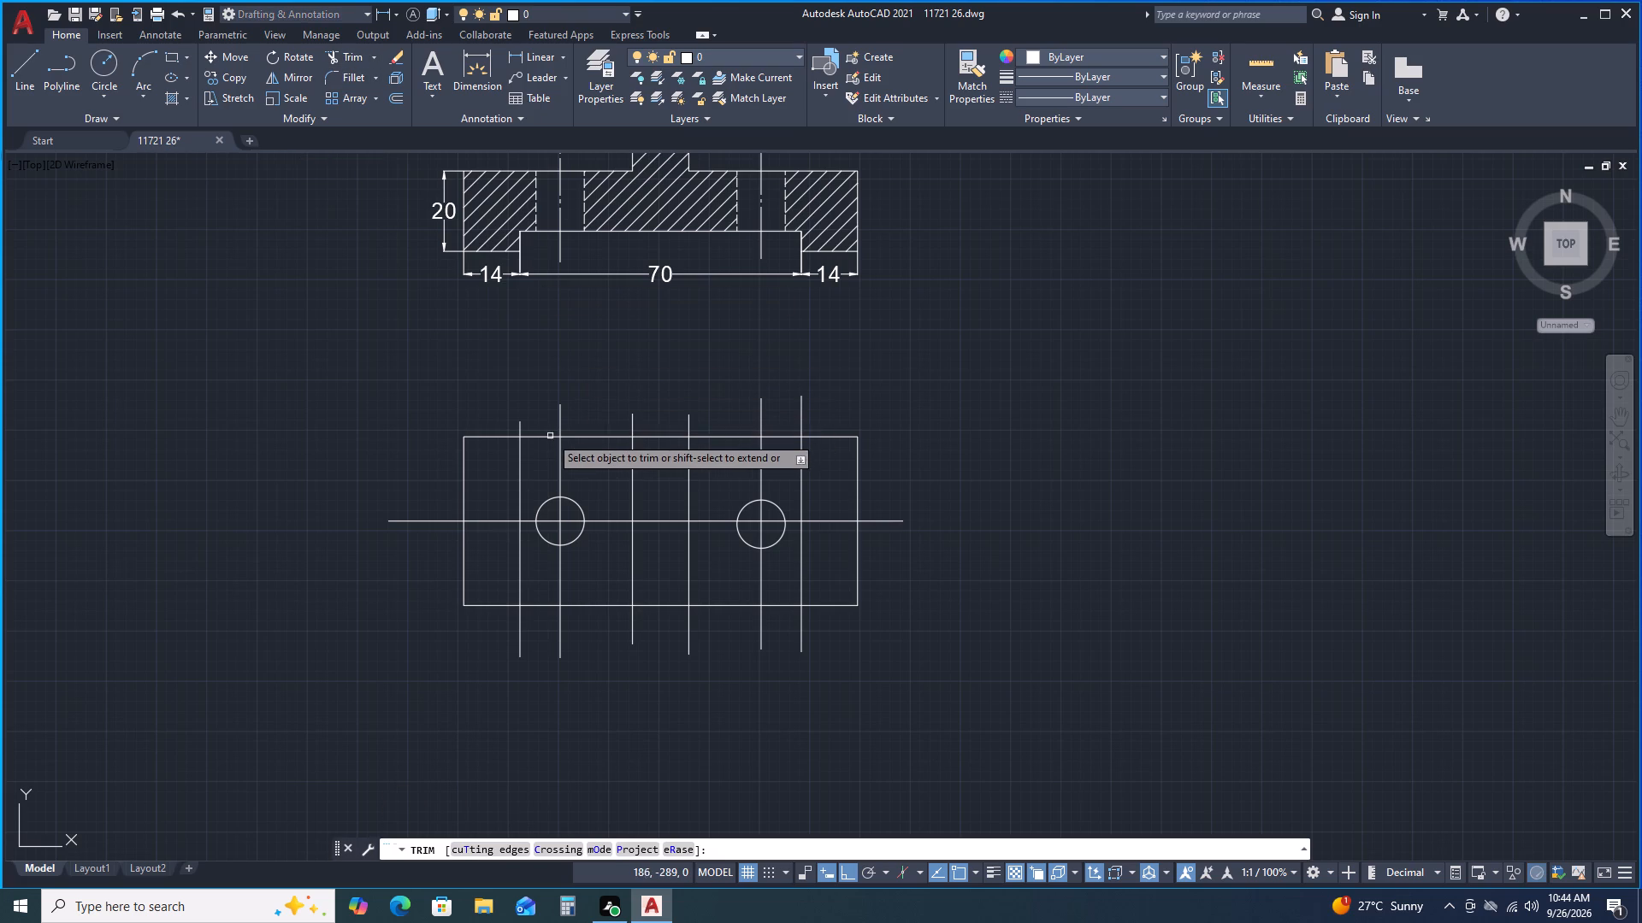
click(519, 429)
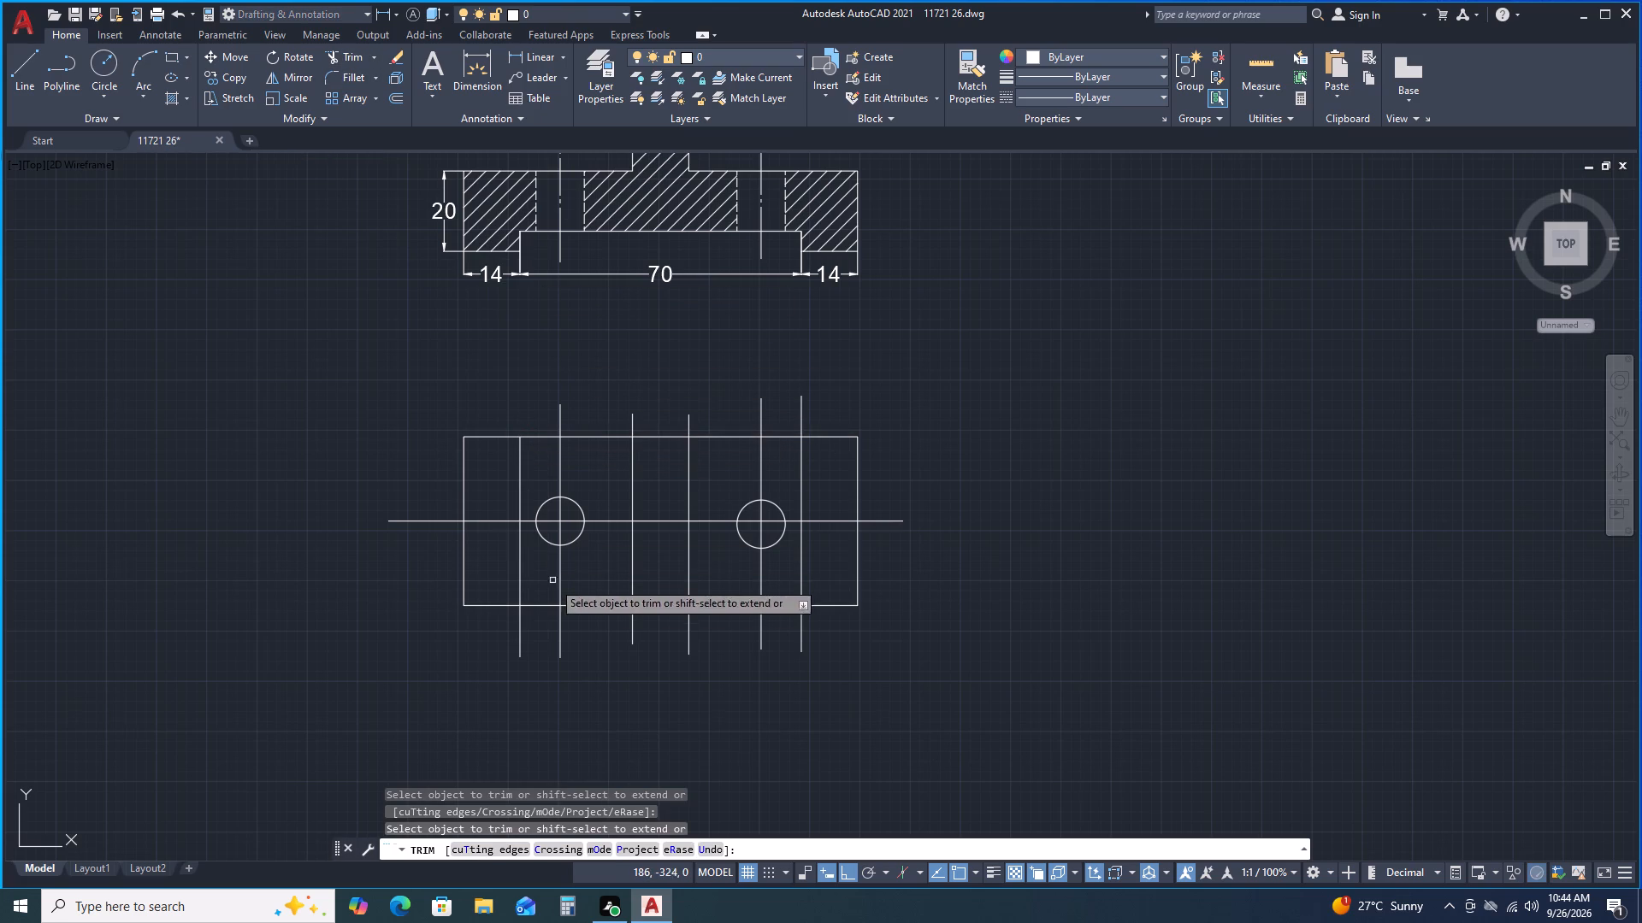
click(521, 640)
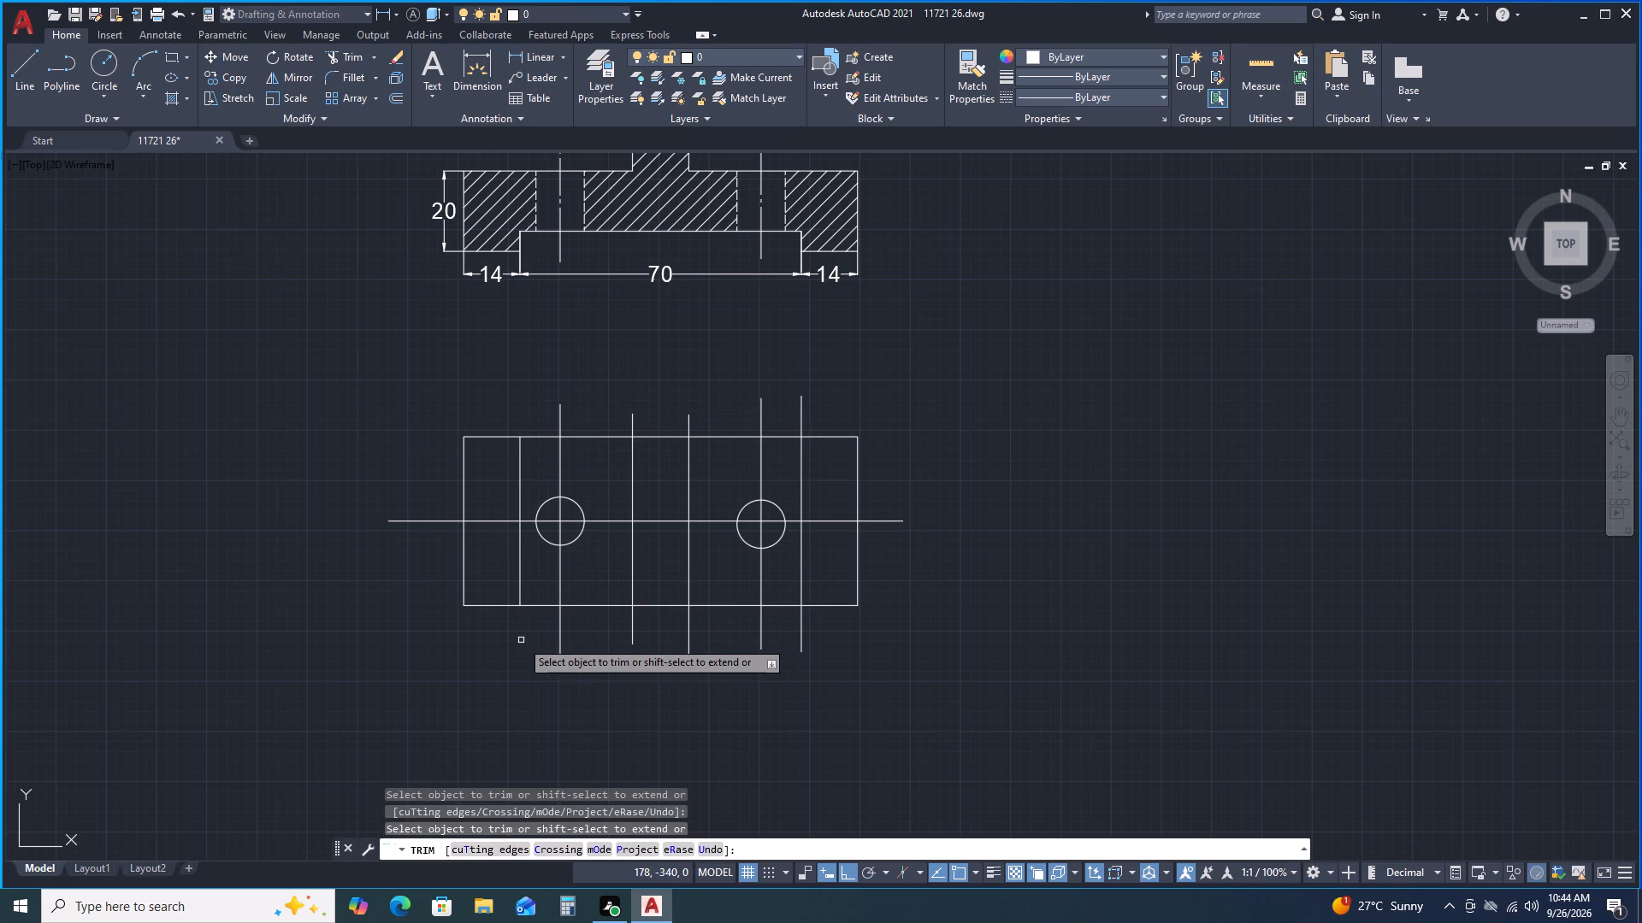
click(632, 621)
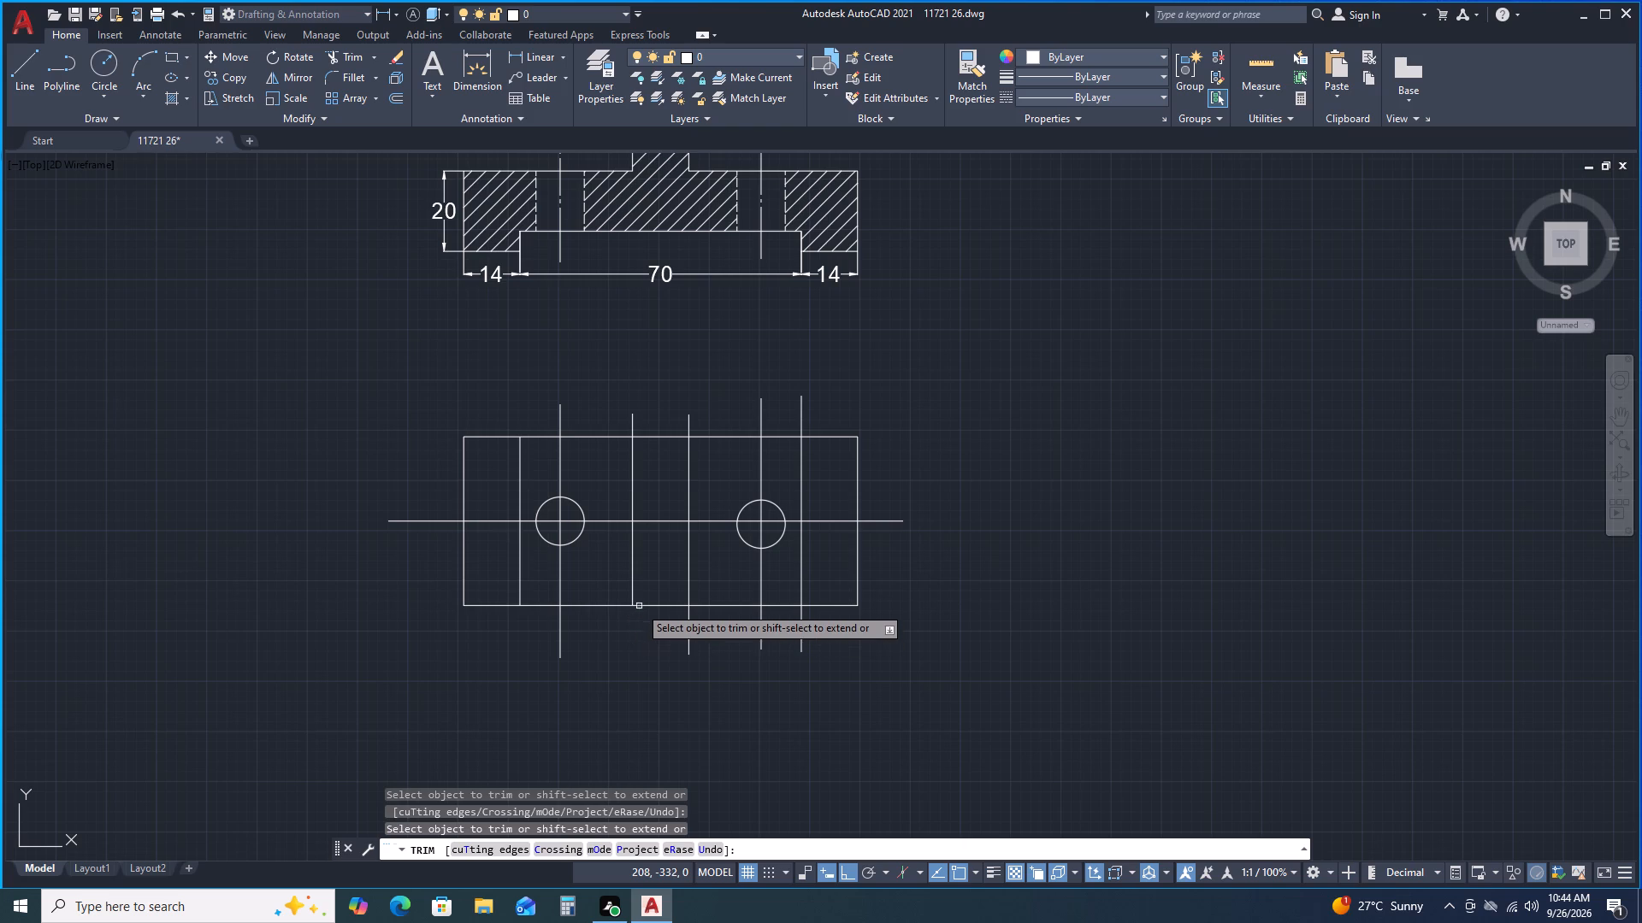
click(559, 419)
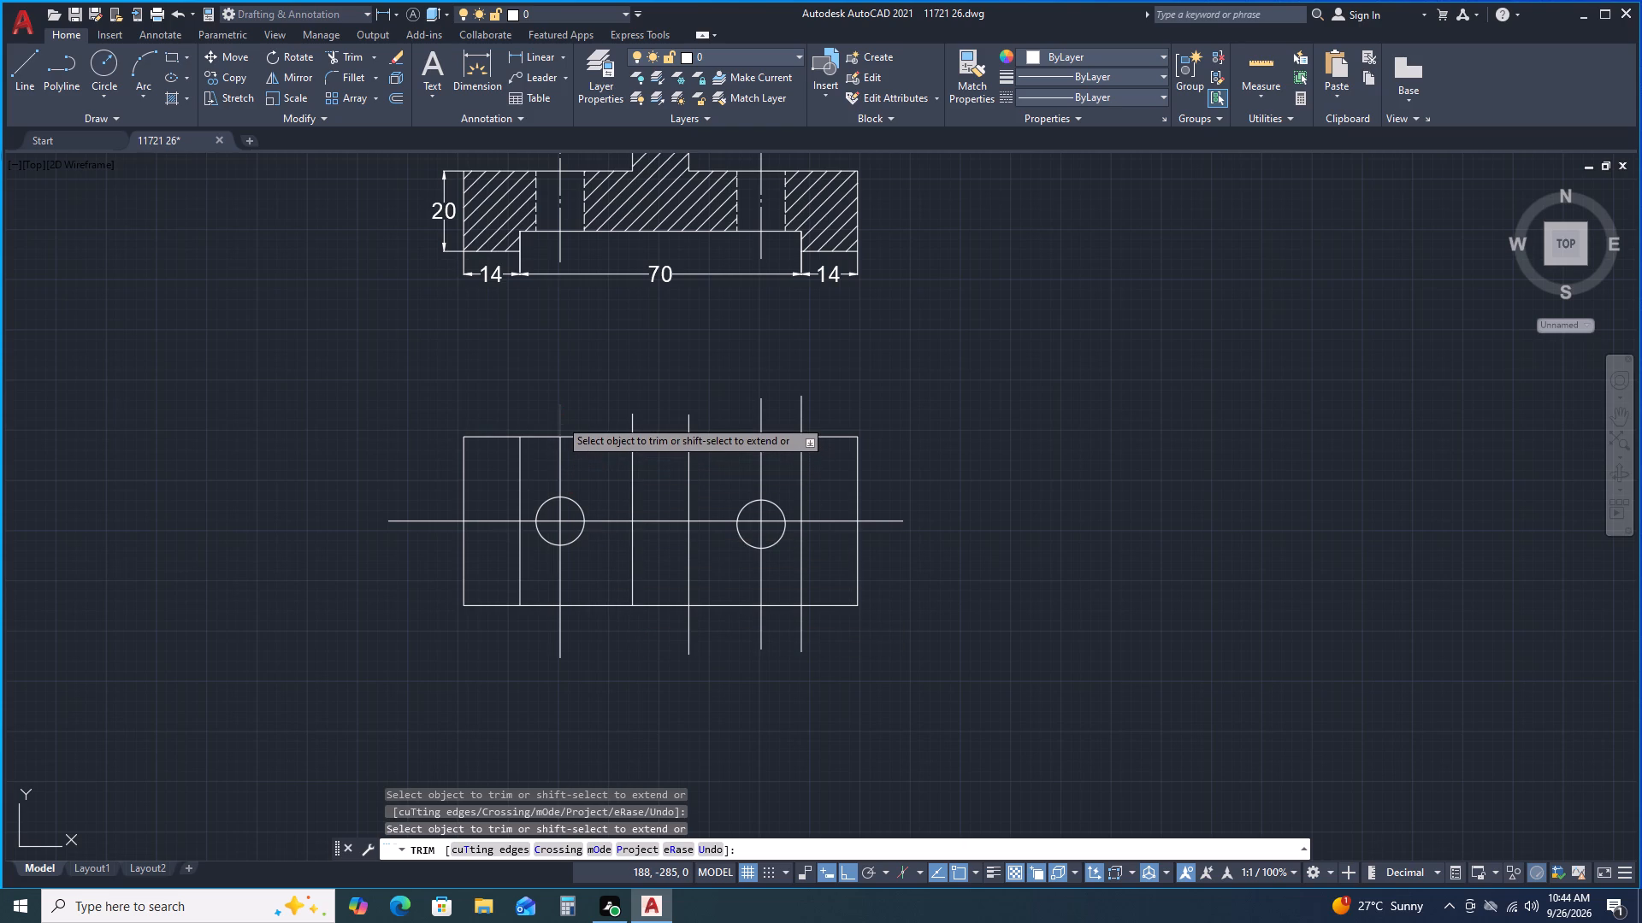
click(559, 641)
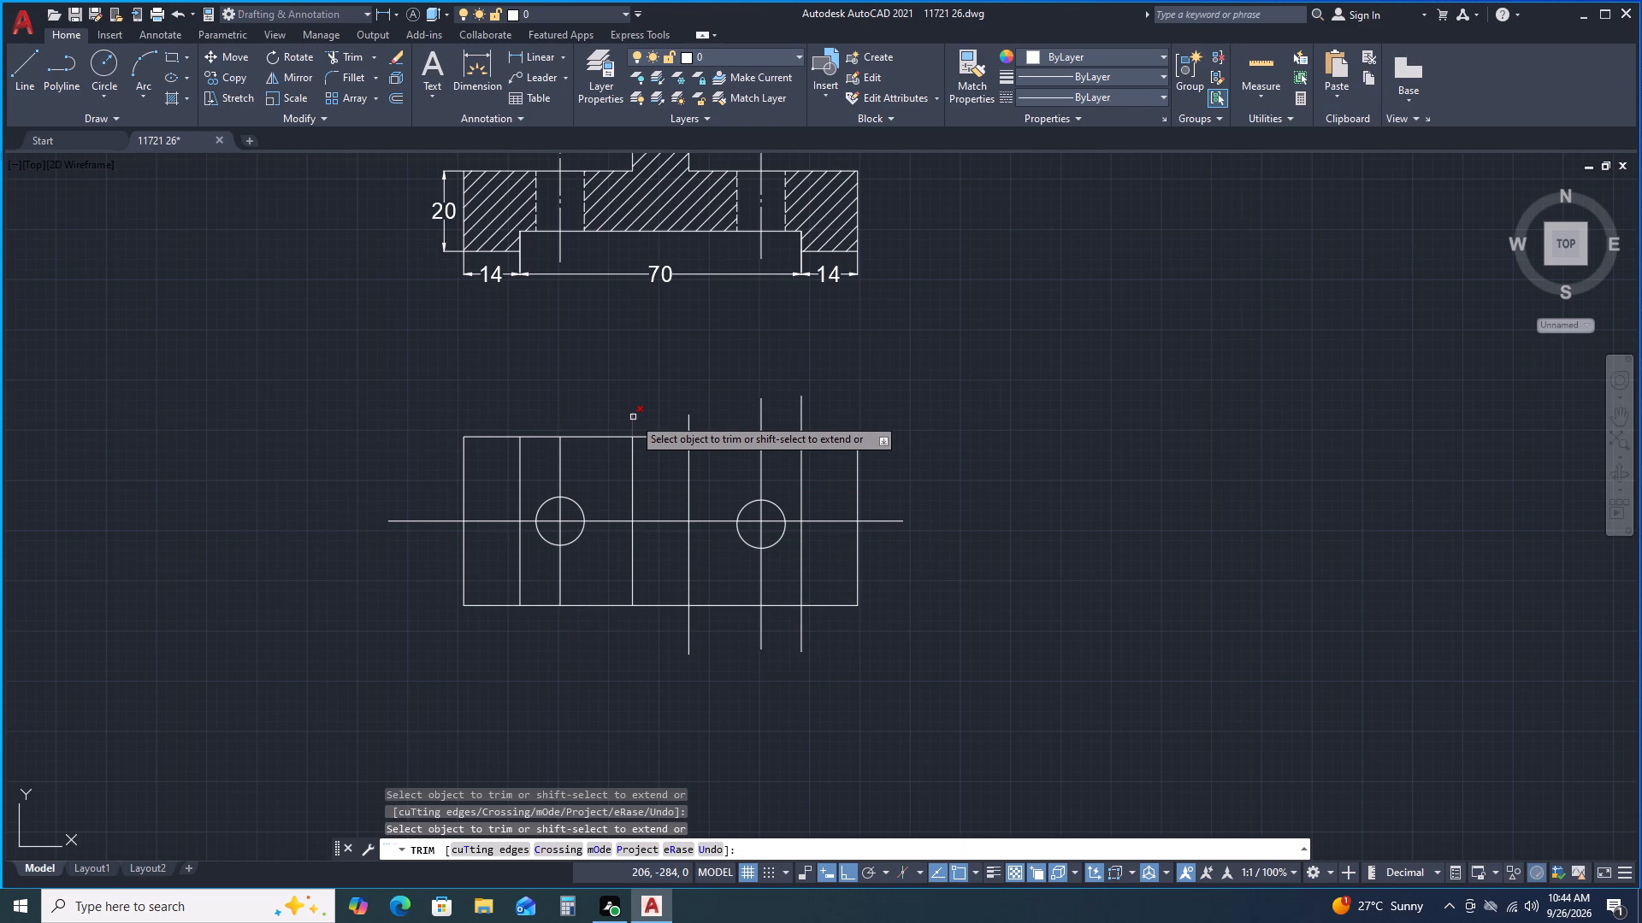
click(633, 417)
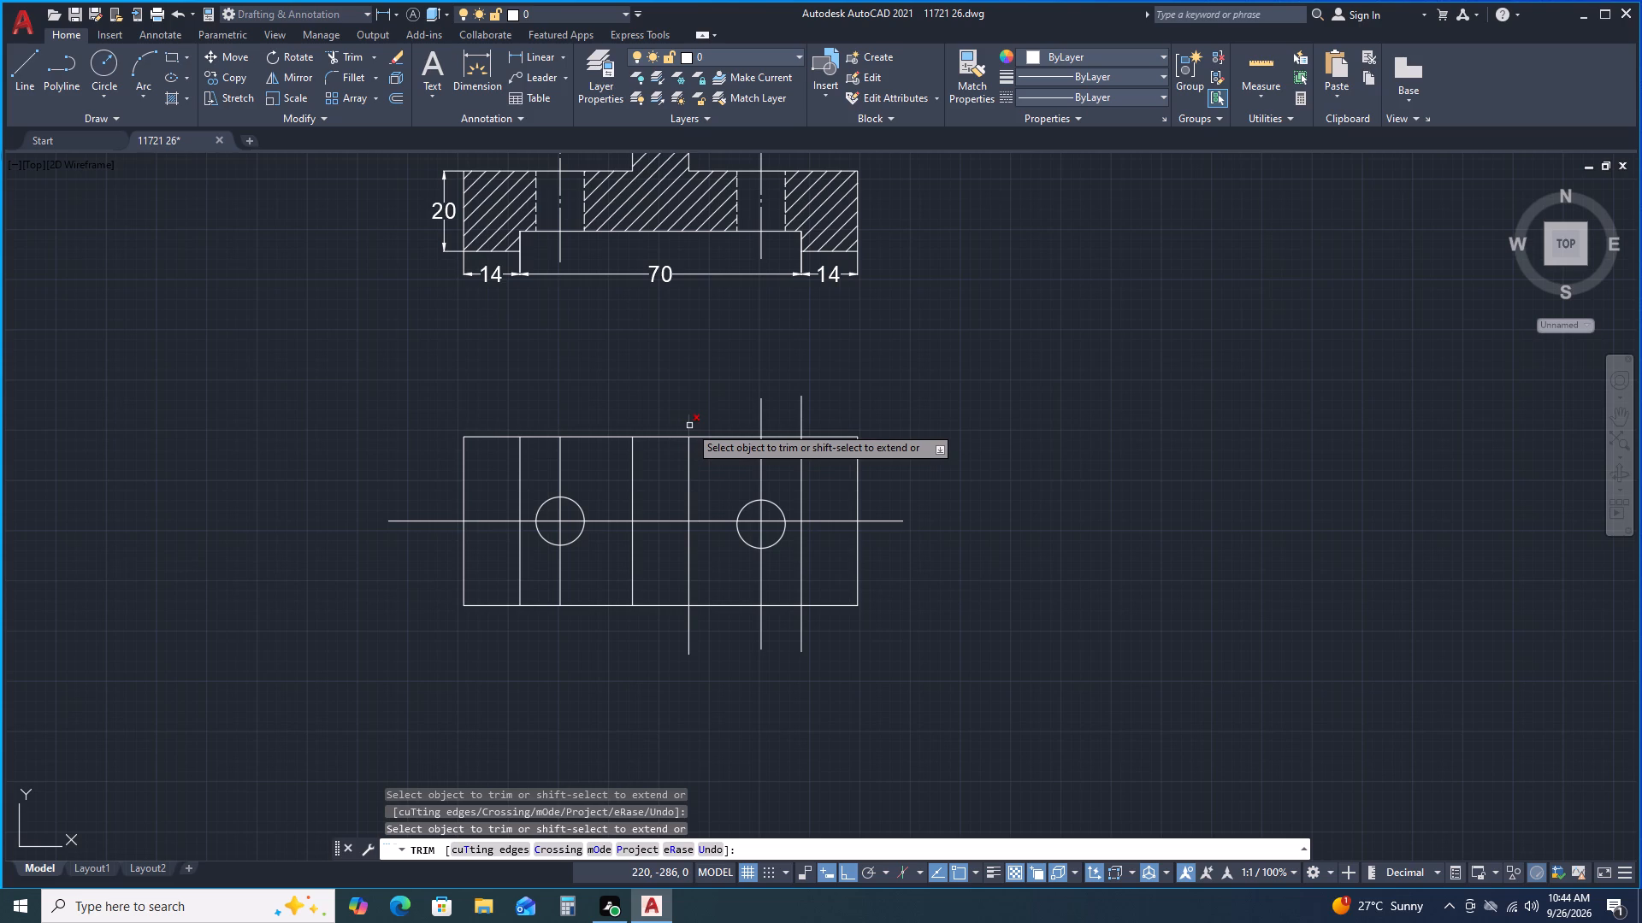
click(689, 426)
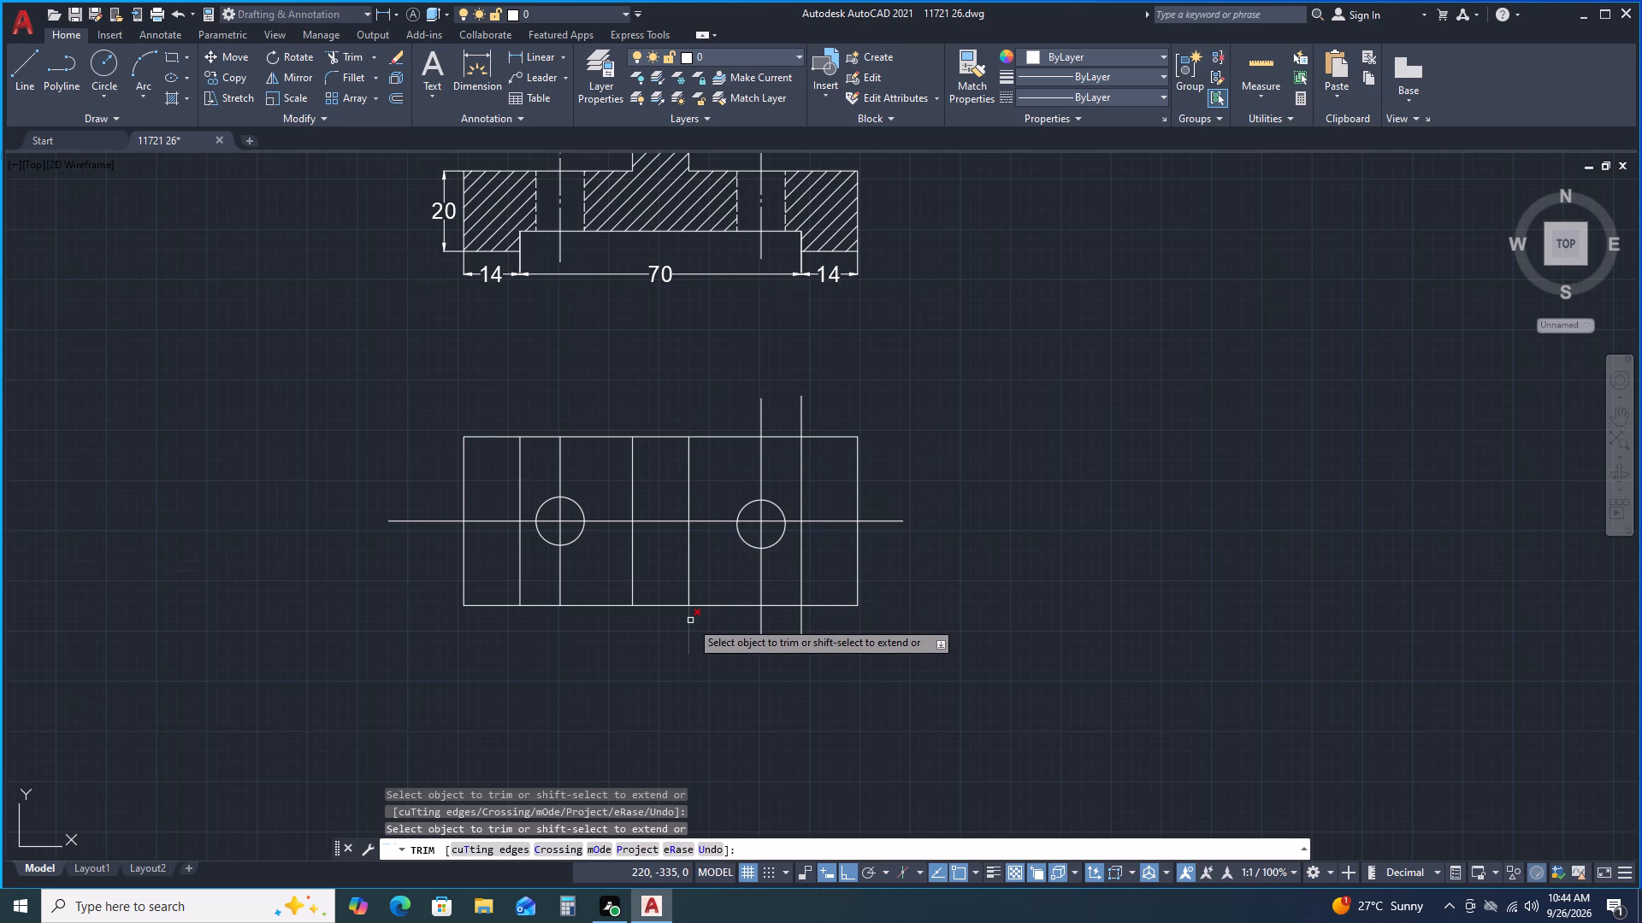
click(690, 620)
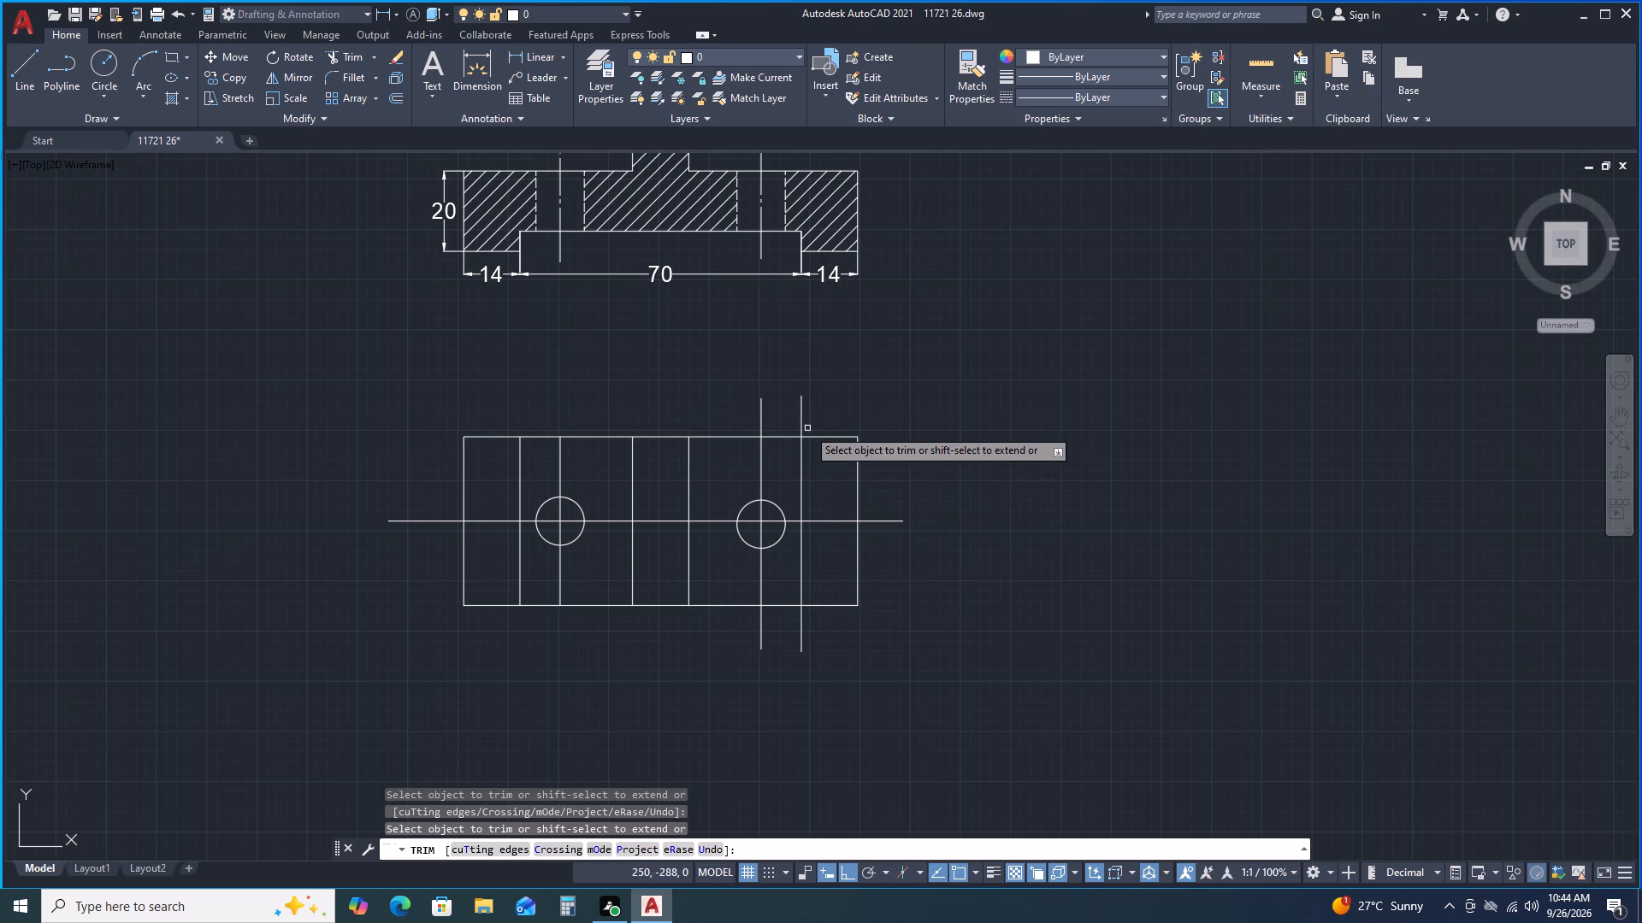
click(801, 419)
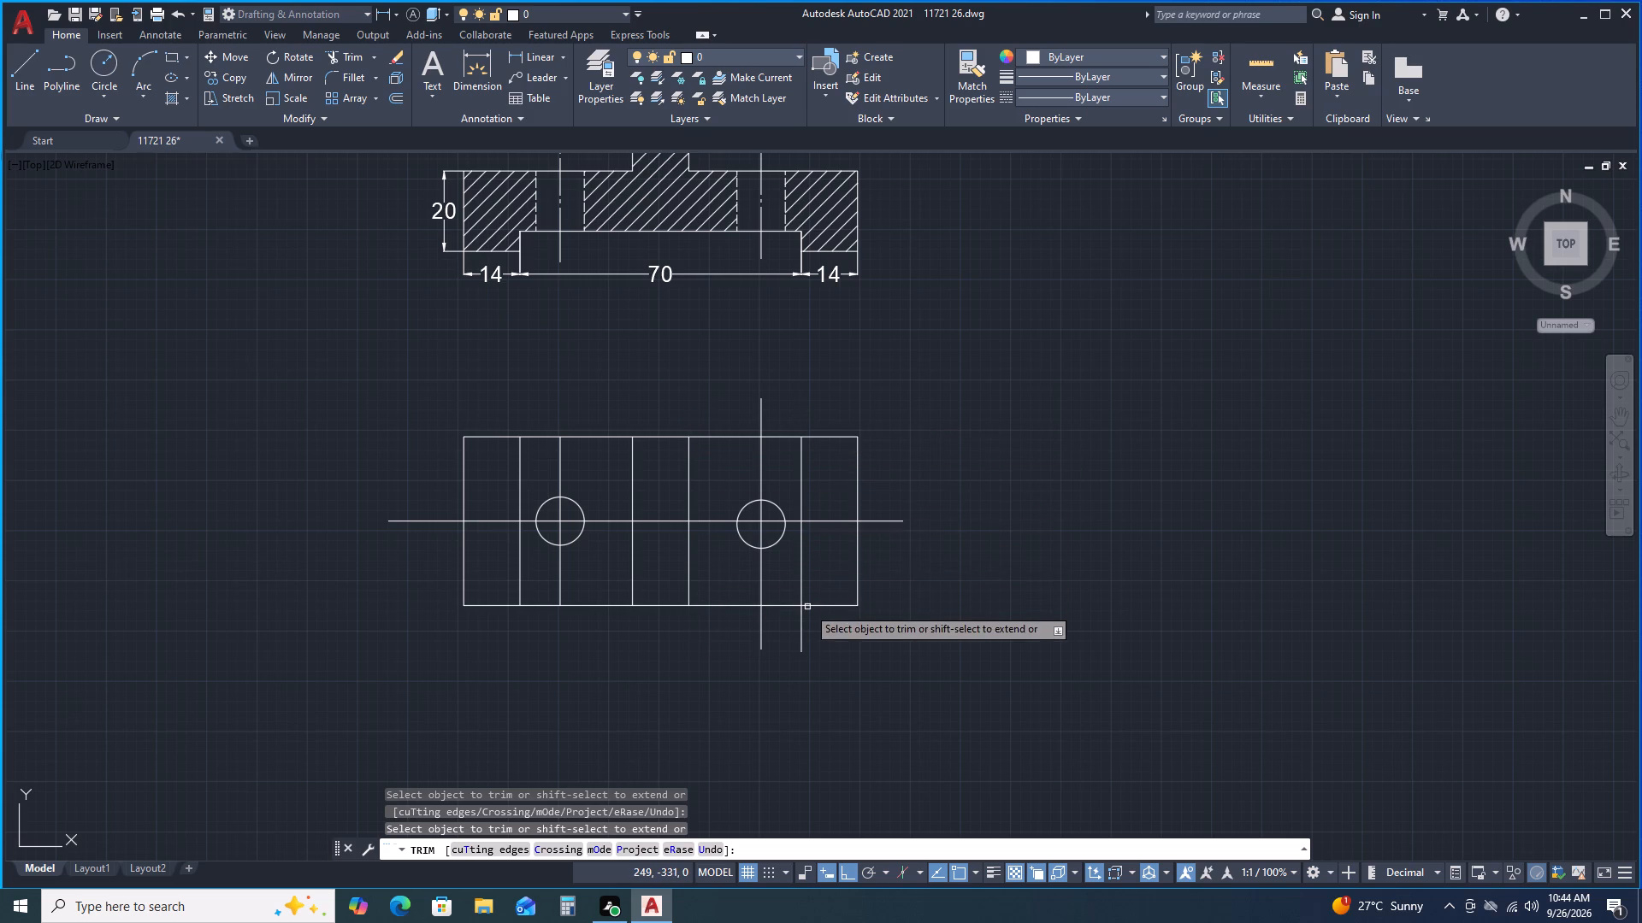
click(801, 640)
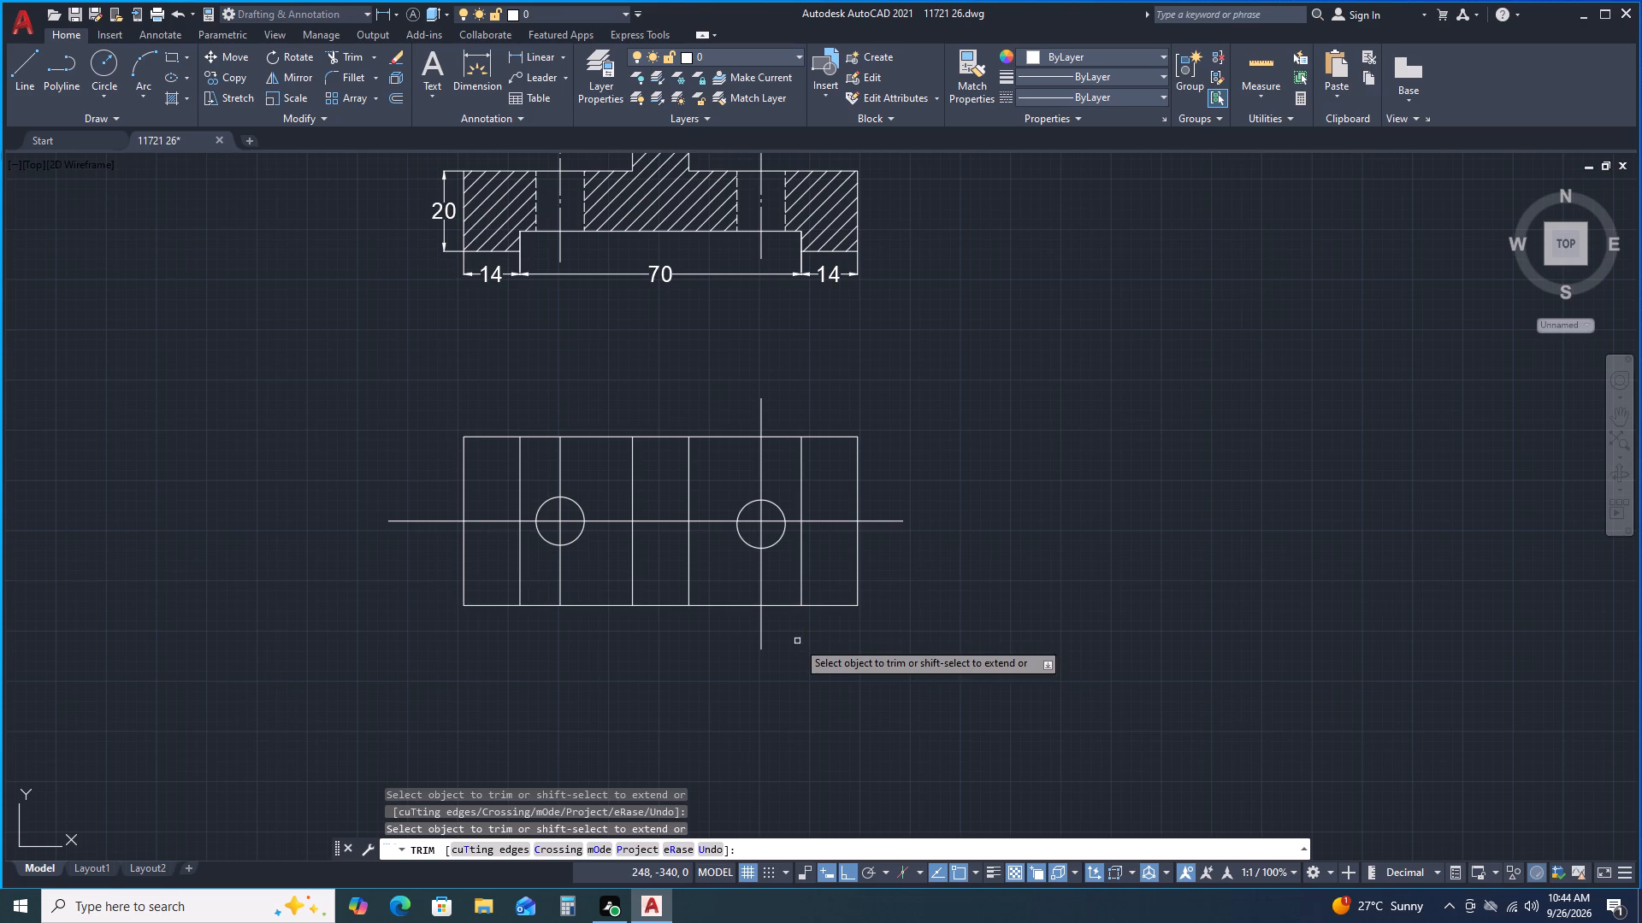
click(762, 638)
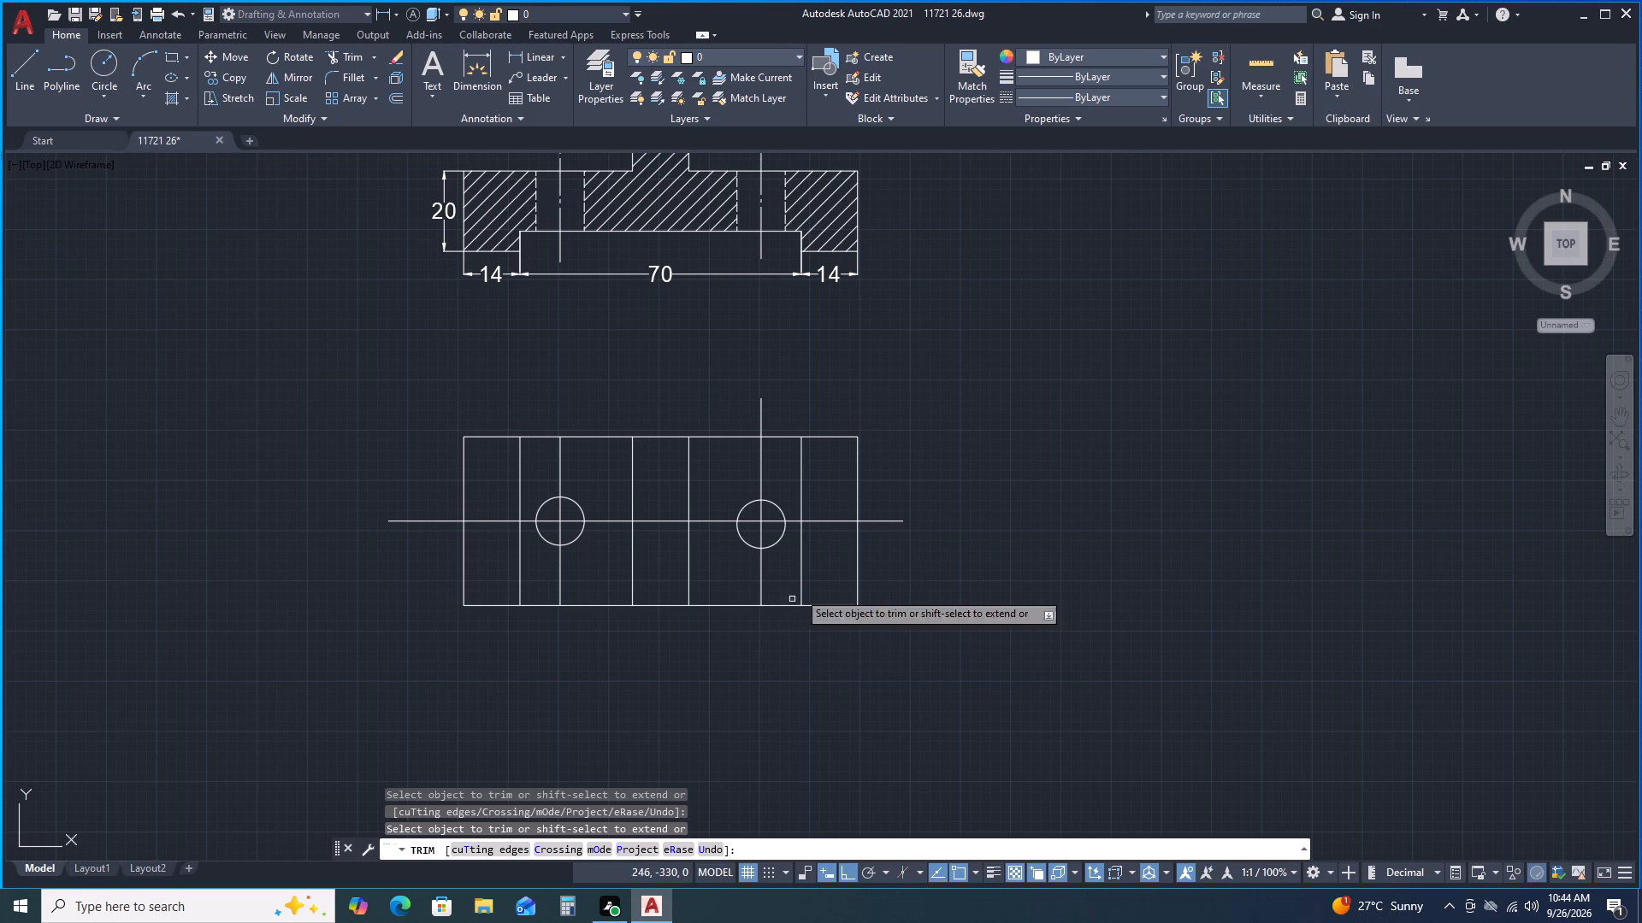
key(Escape)
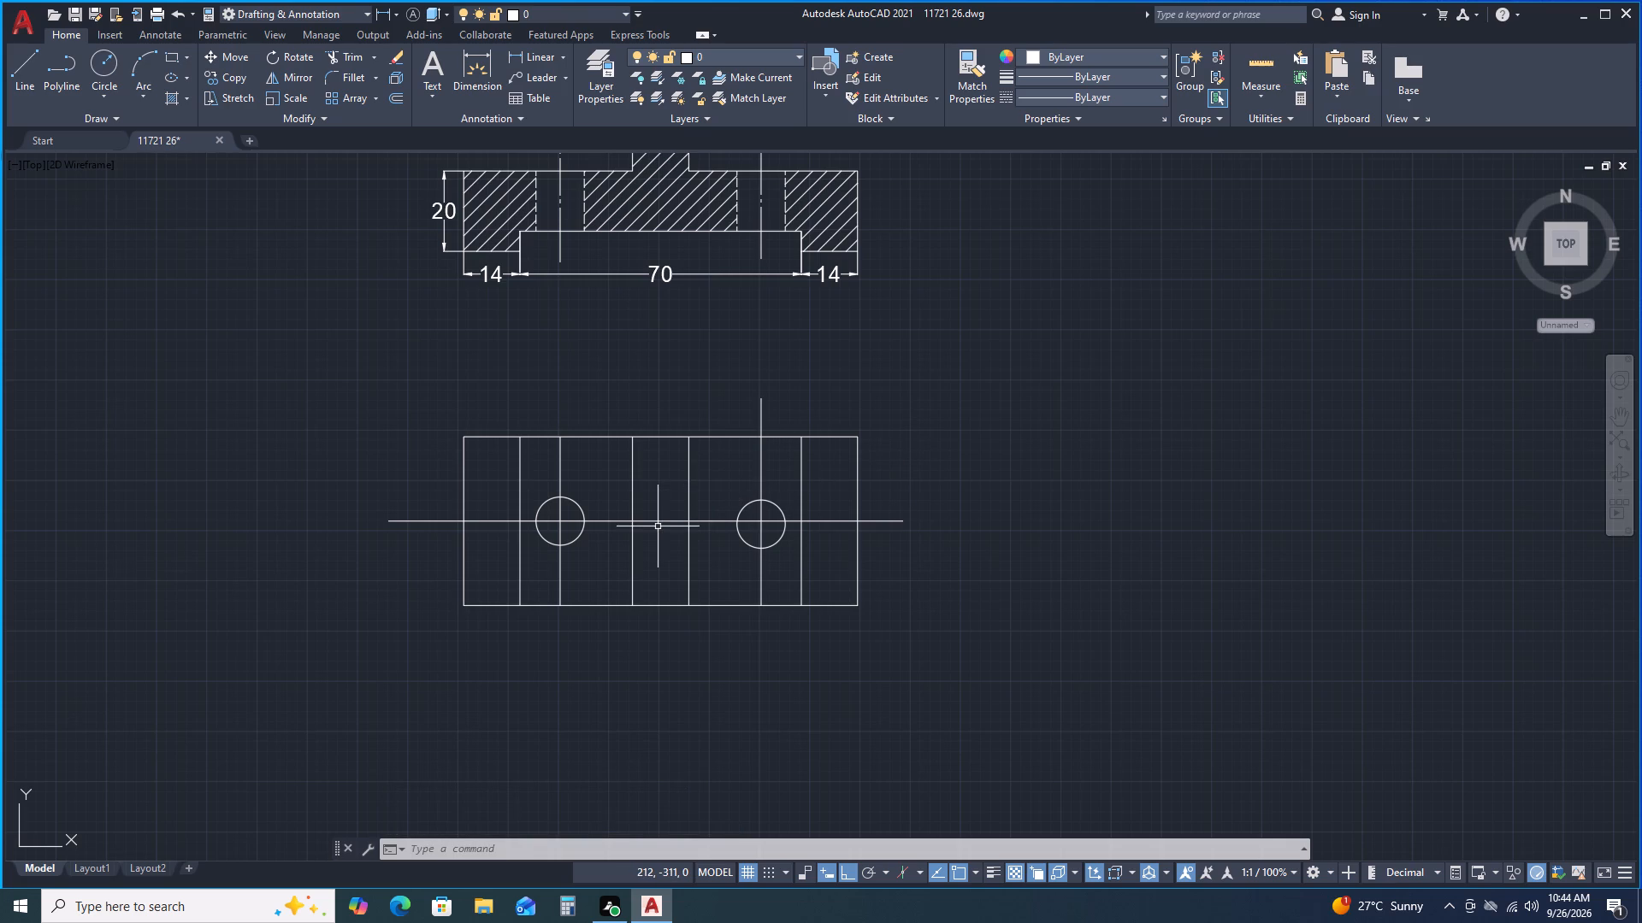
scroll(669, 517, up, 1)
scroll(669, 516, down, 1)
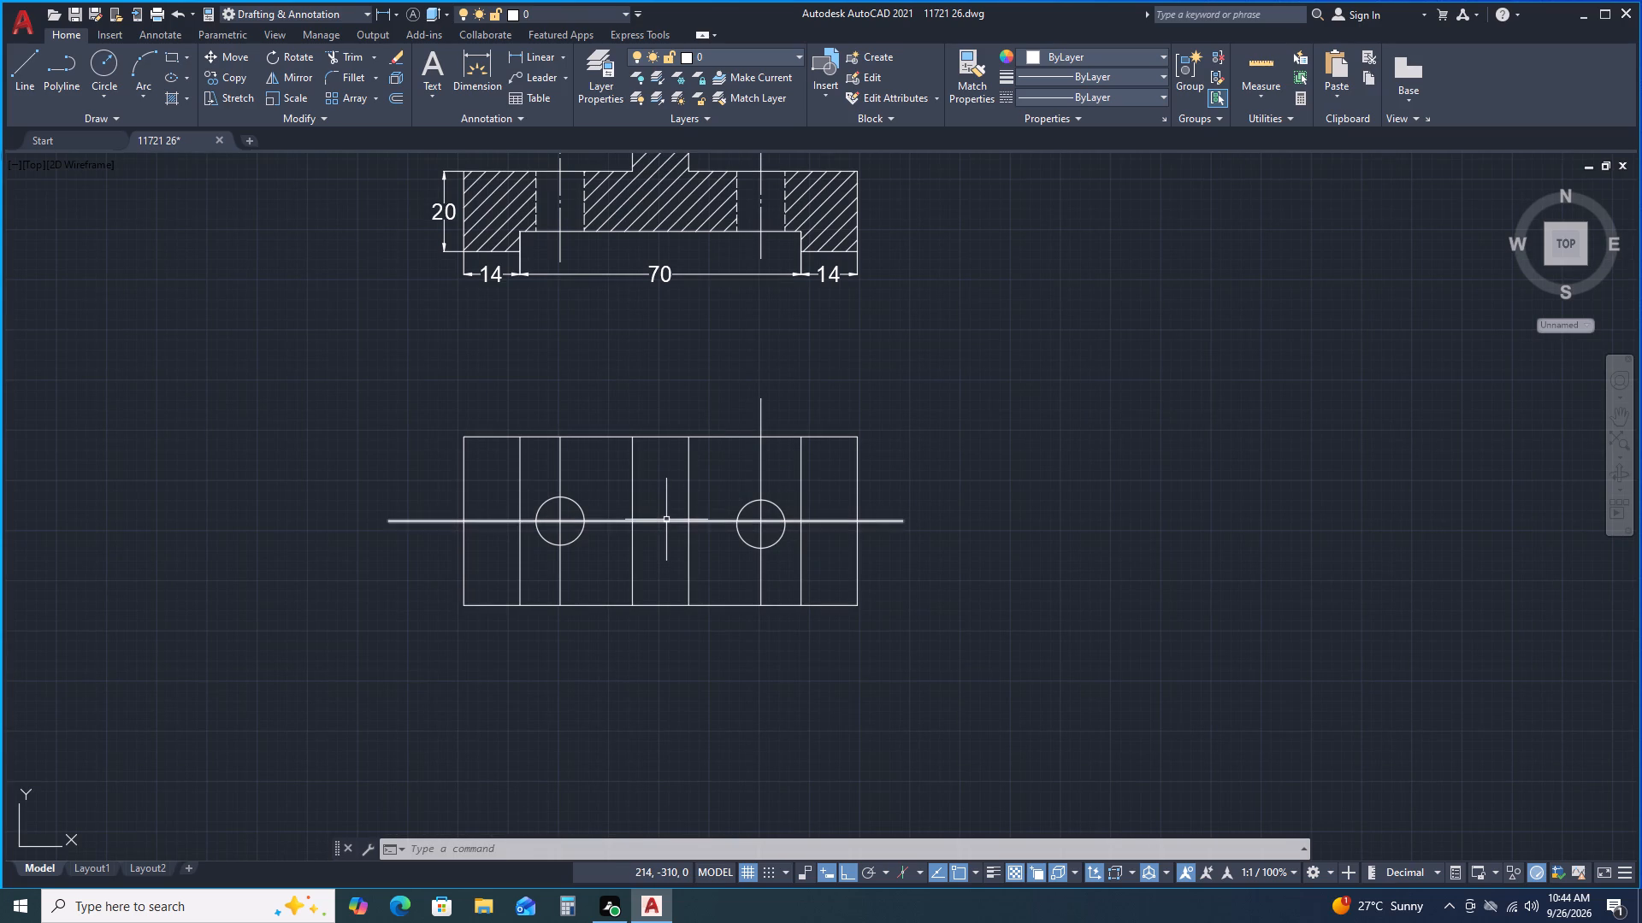
Copy the top view's horizontal centre line 10 above and 10 below itself.
click(666, 520)
right_click(665, 516)
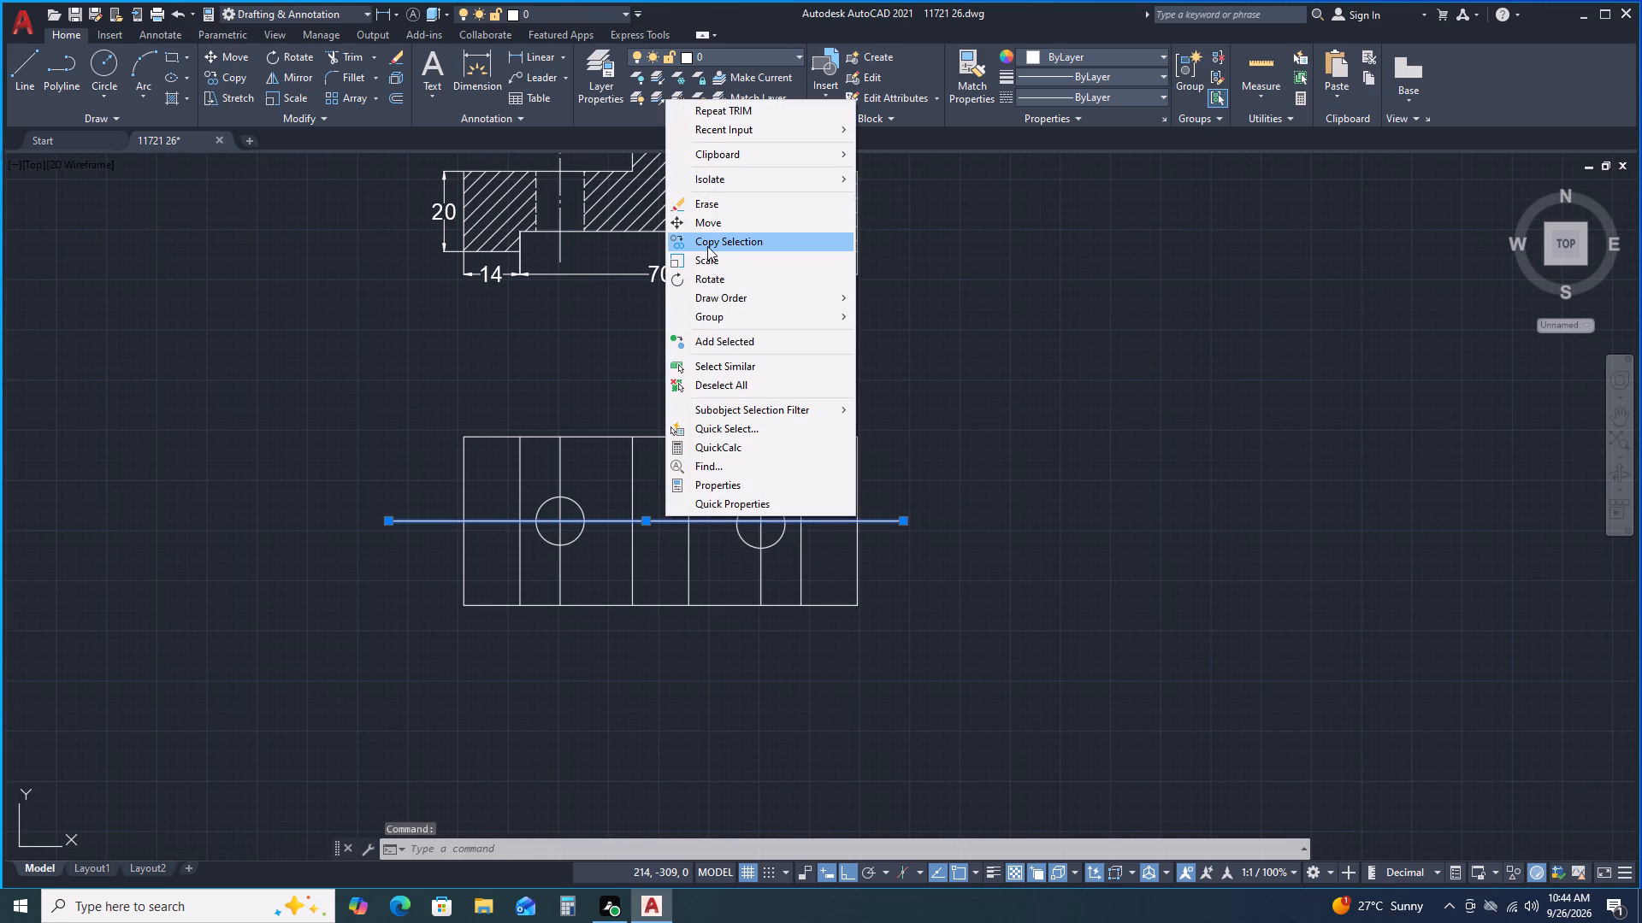
click(707, 246)
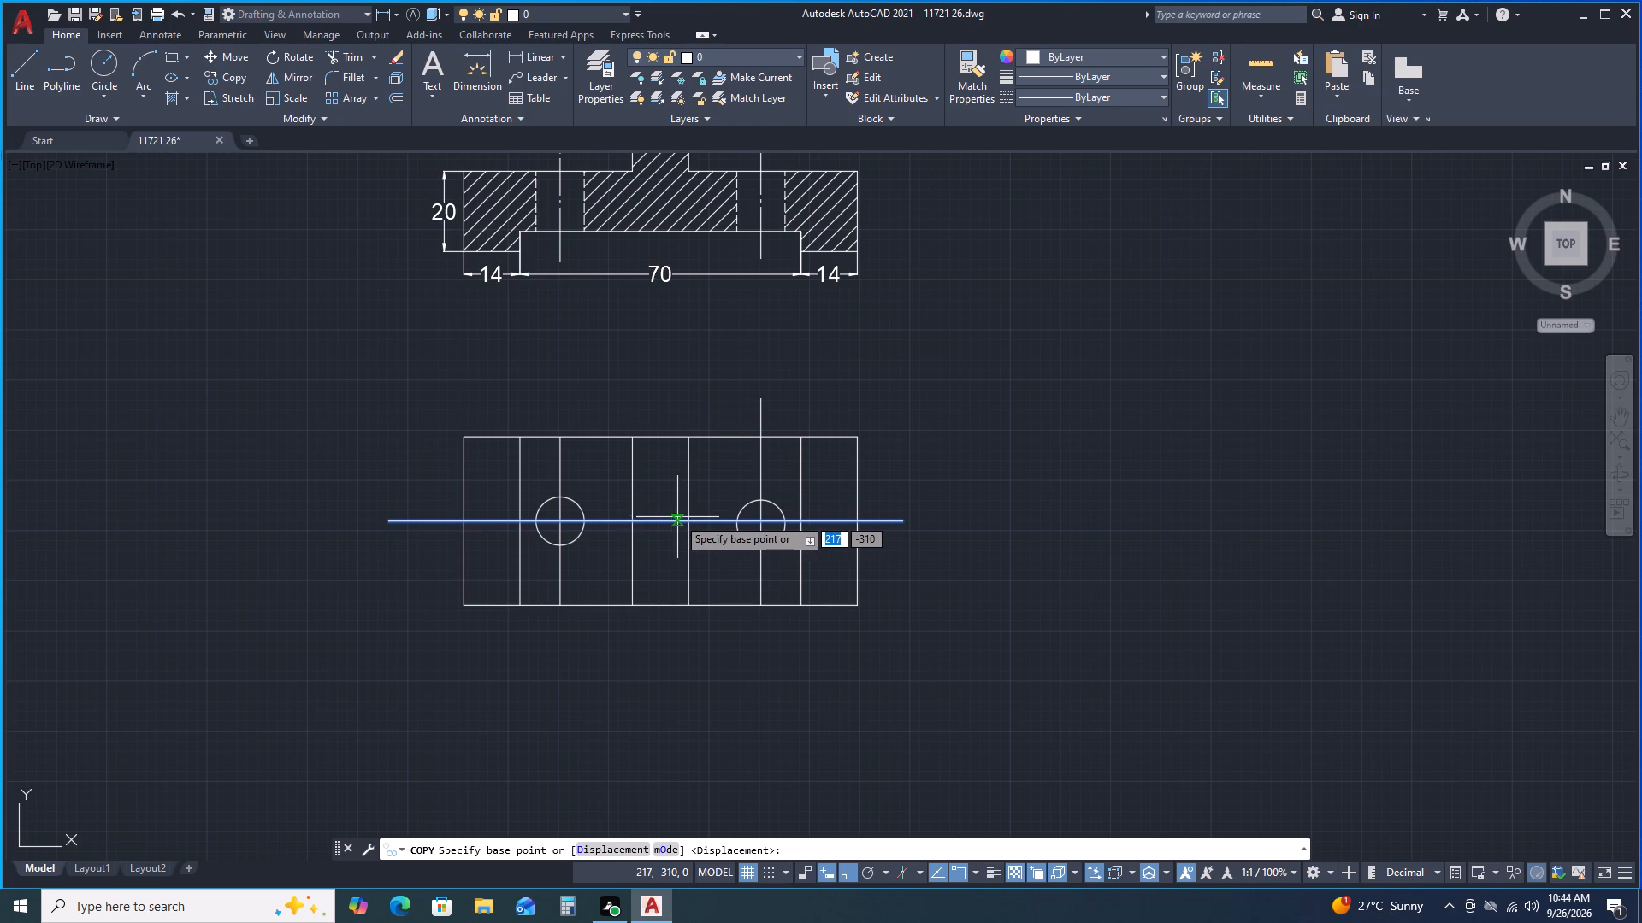
click(688, 518)
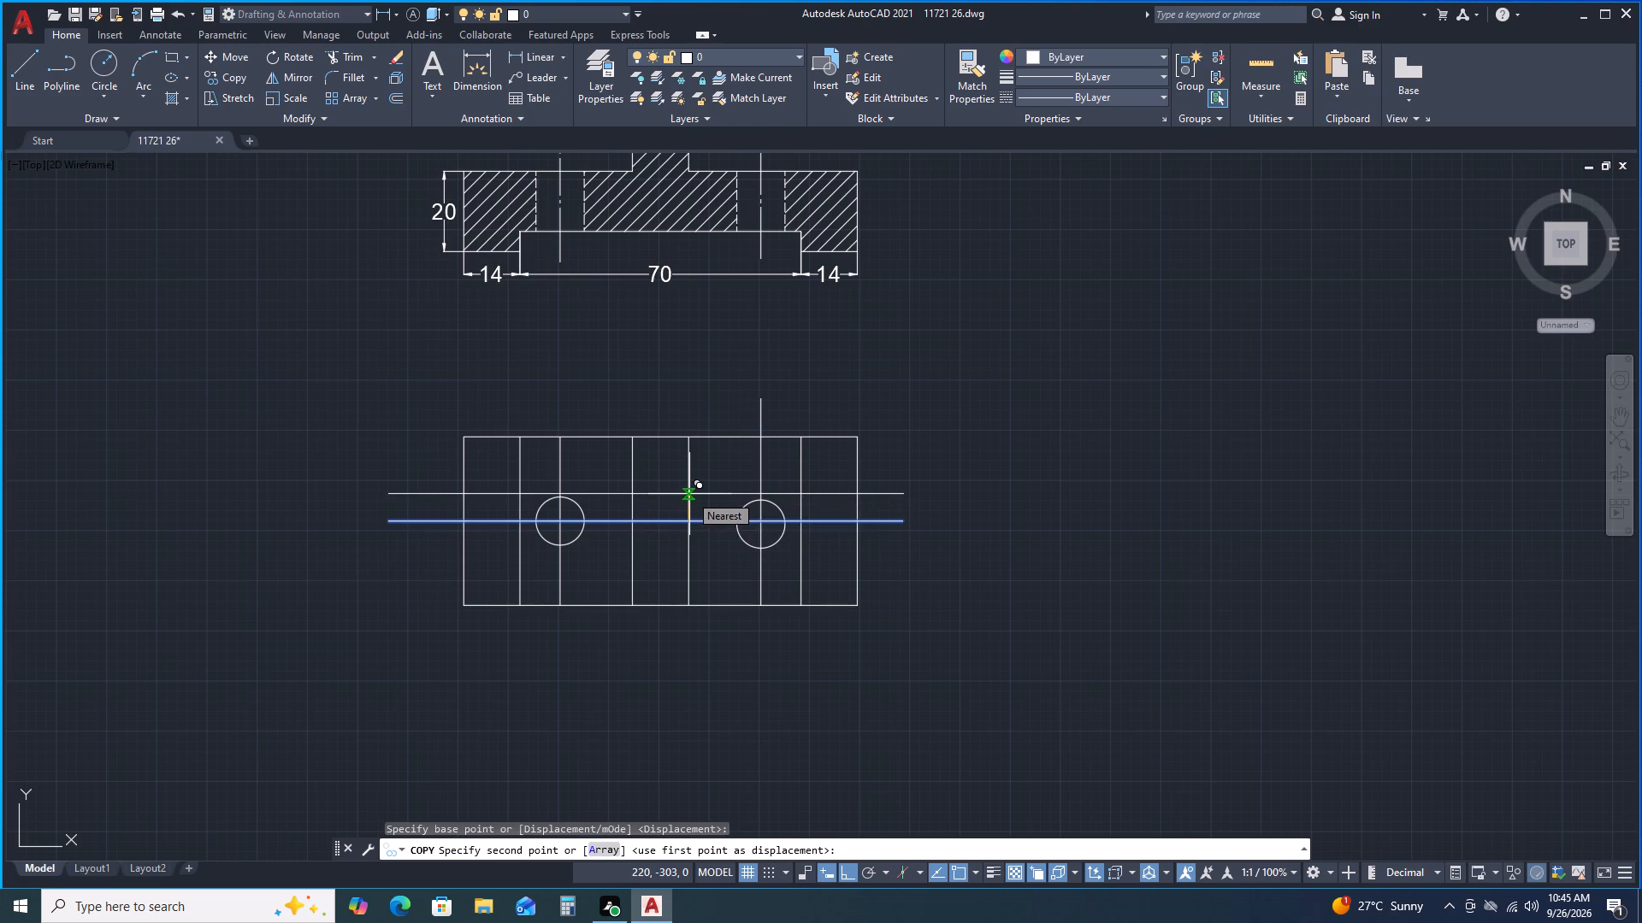
text(10)
key(Return)
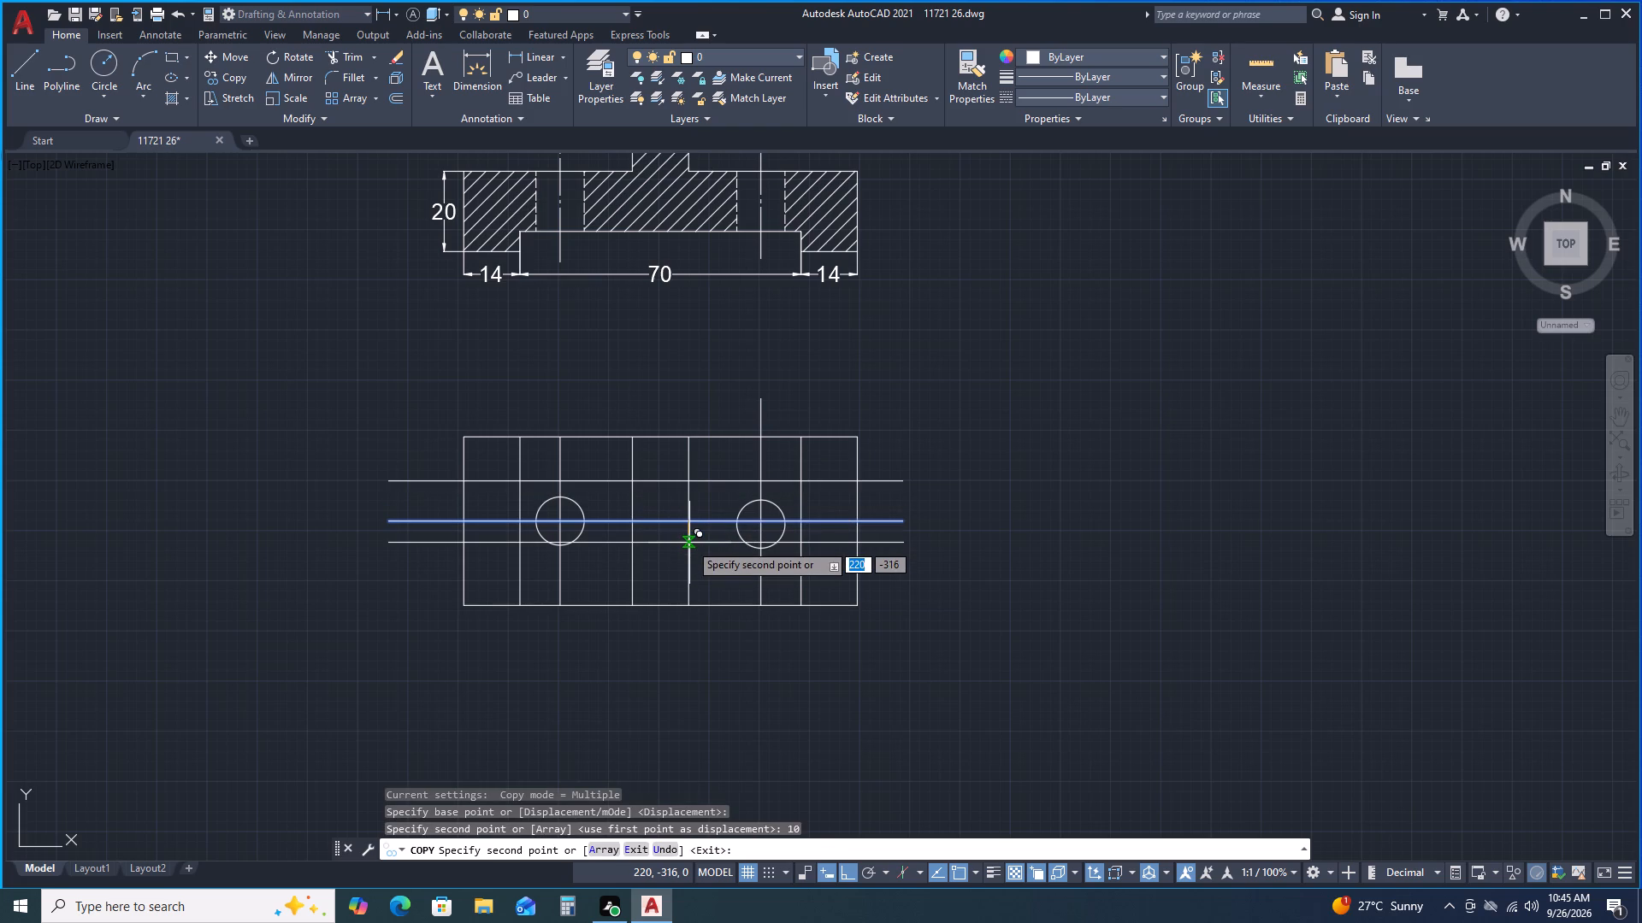
text(10)
key(Return)
key(space)
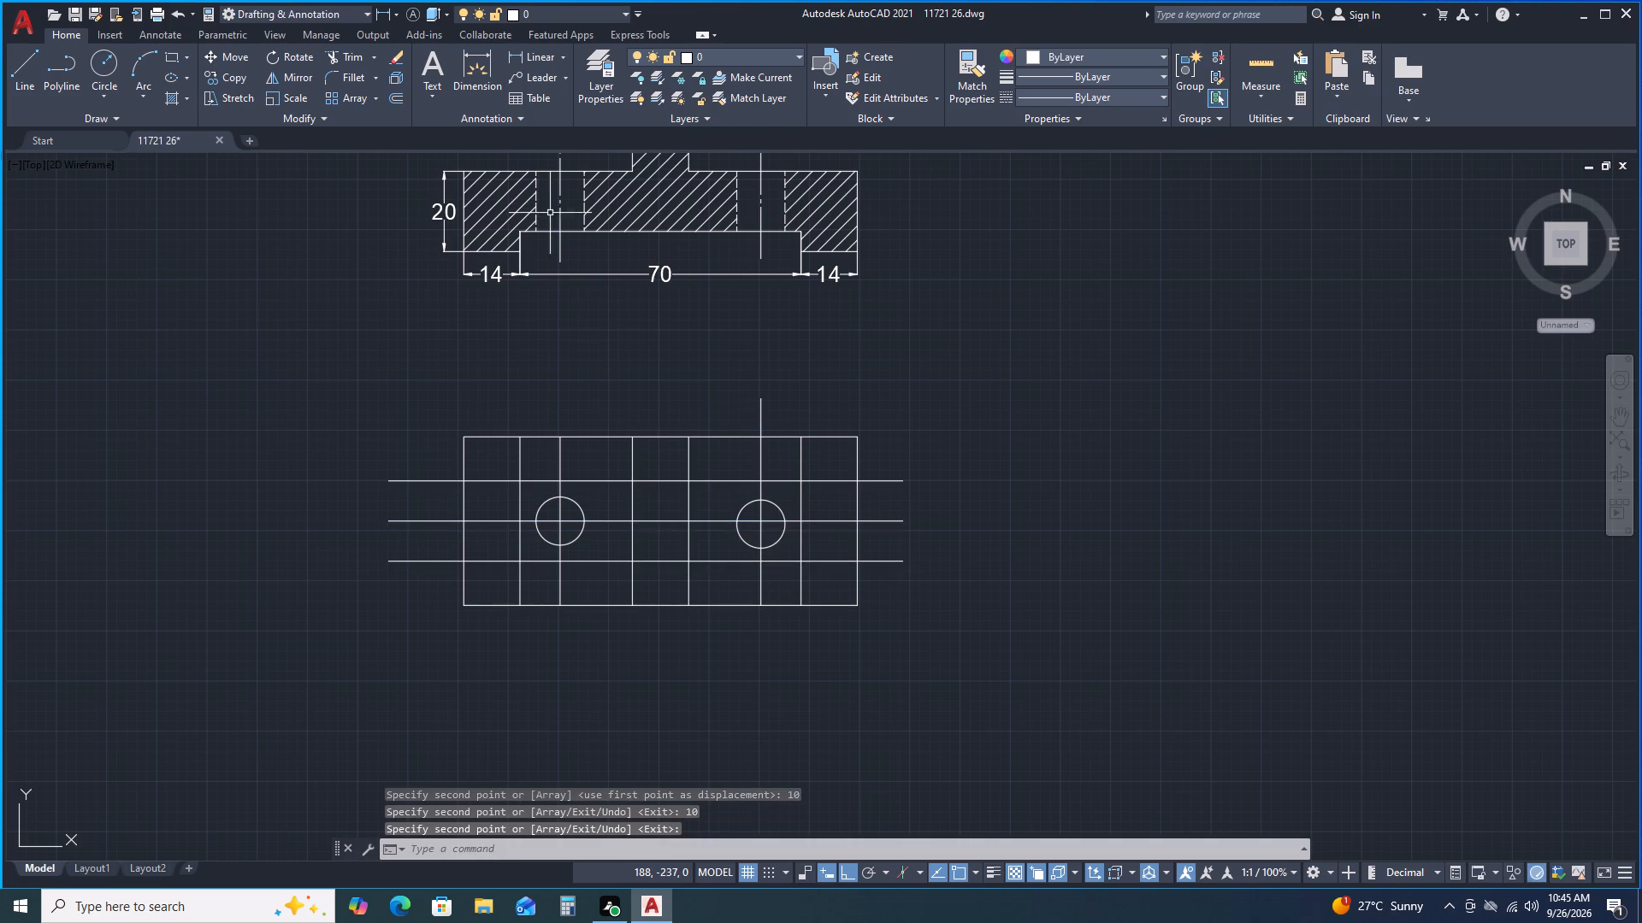
Trim both copied lines back to the left edge of the upright in the top view.
click(338, 51)
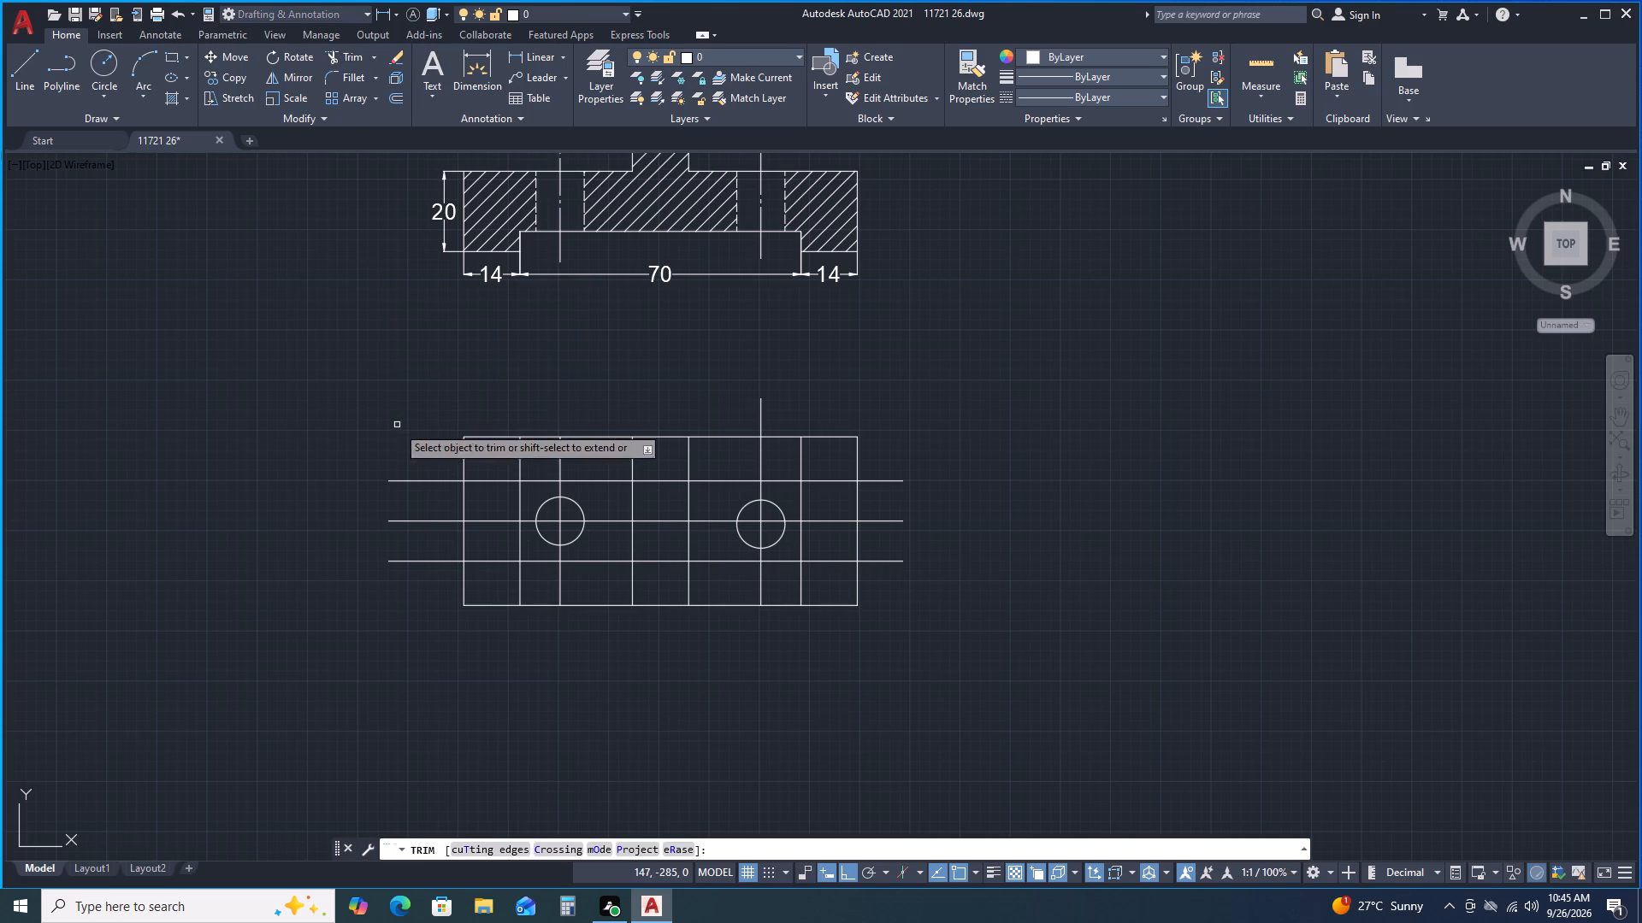
click(417, 479)
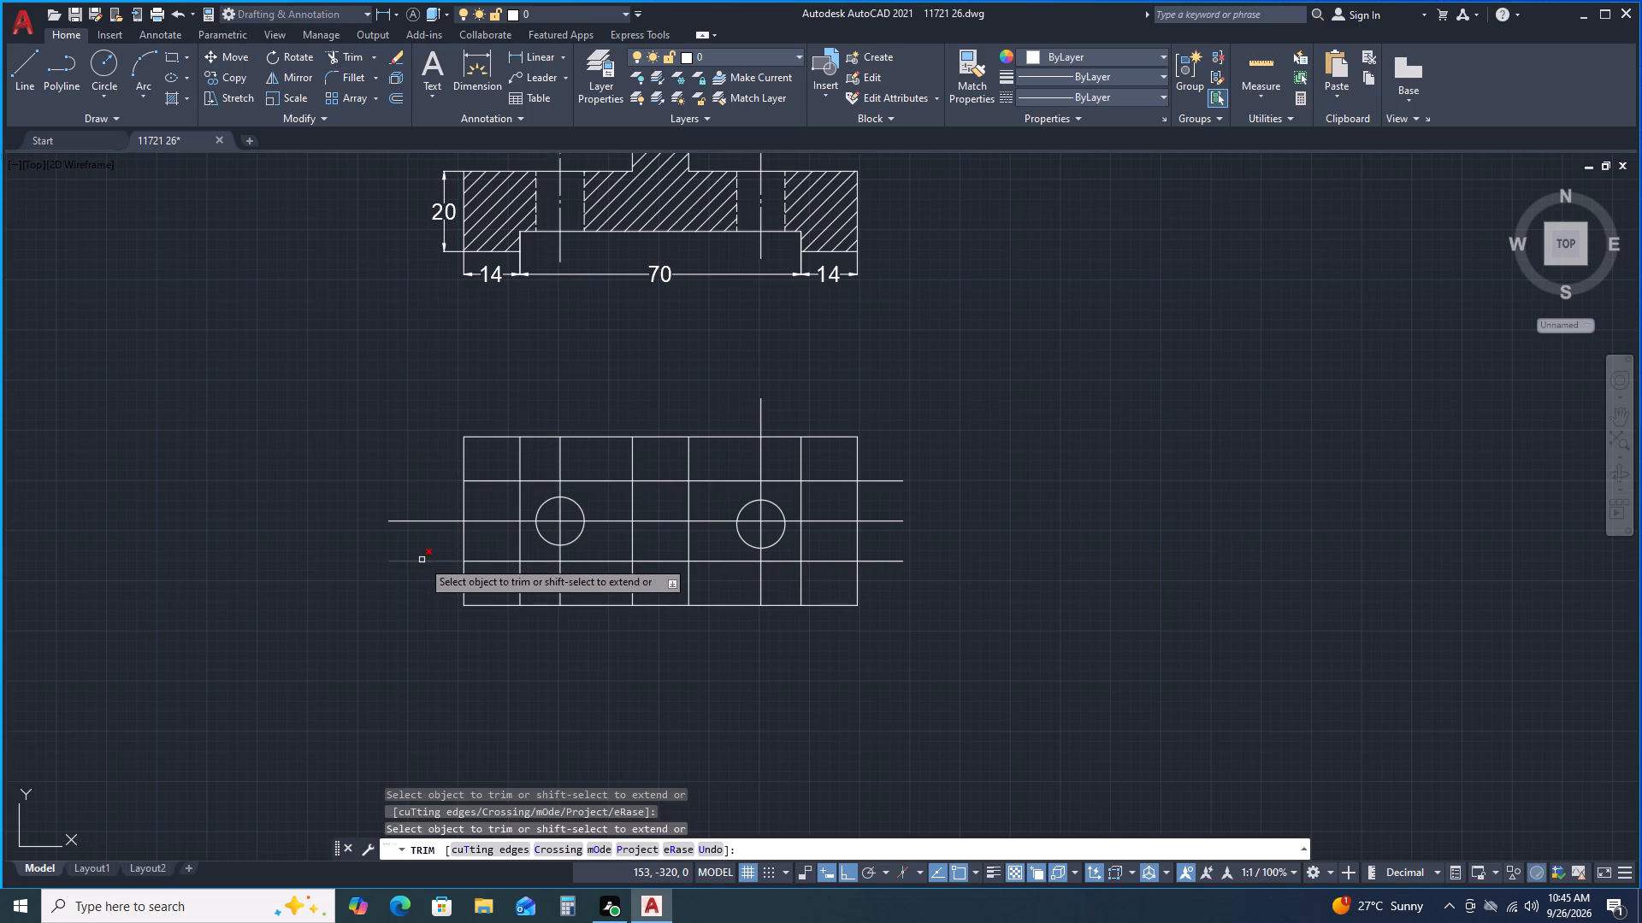
click(422, 560)
click(481, 482)
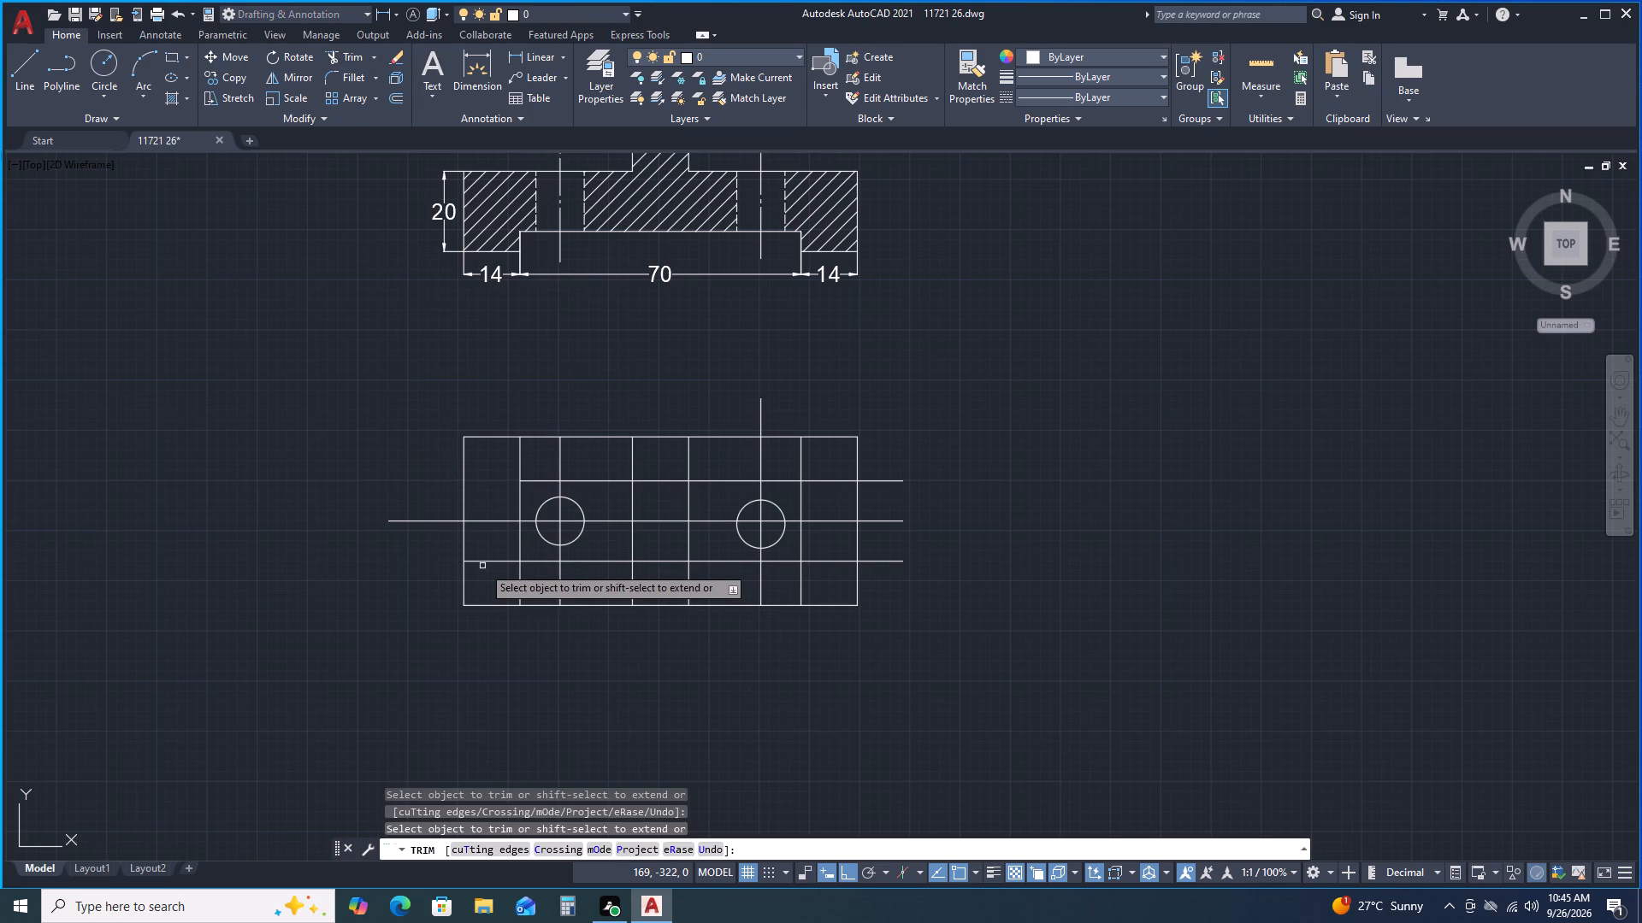
click(482, 561)
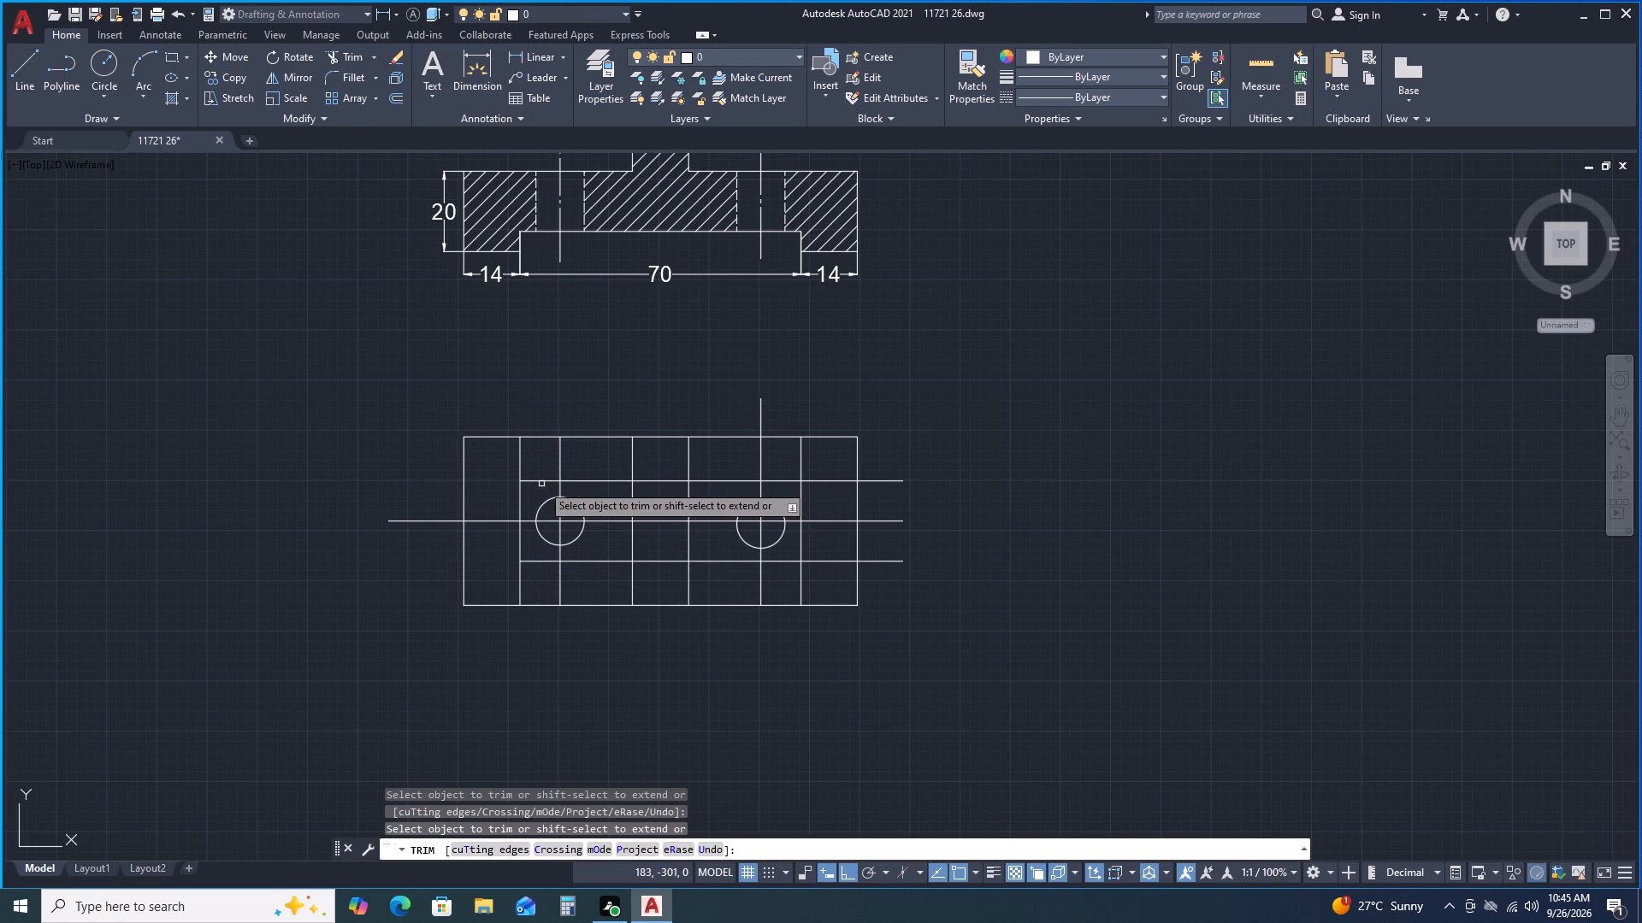
click(541, 480)
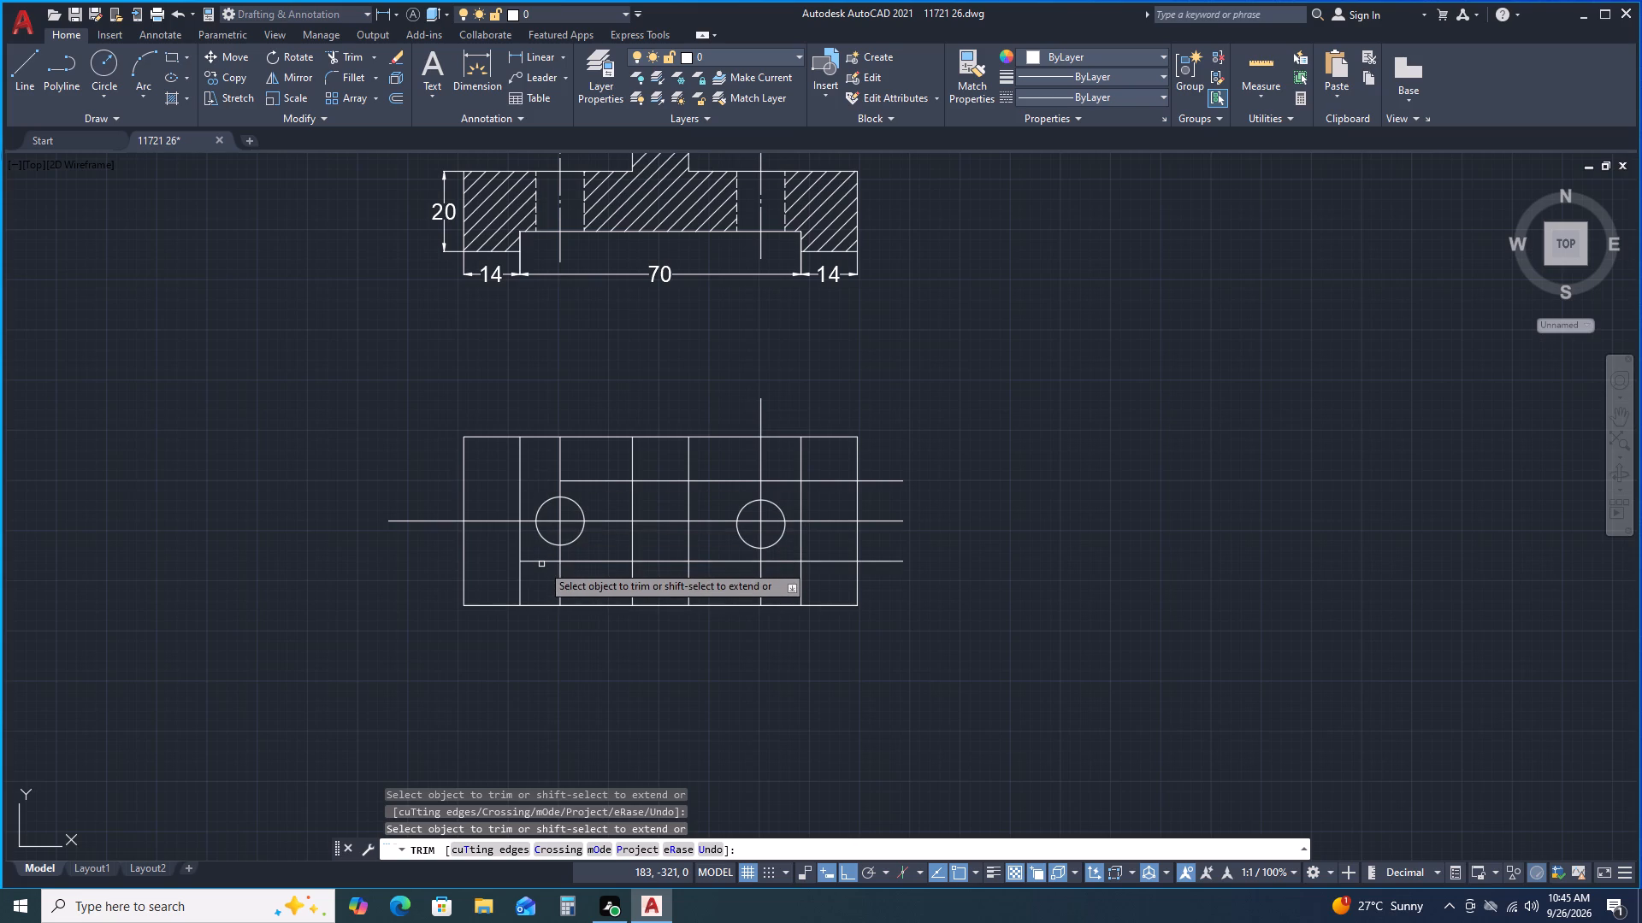
click(541, 562)
click(579, 483)
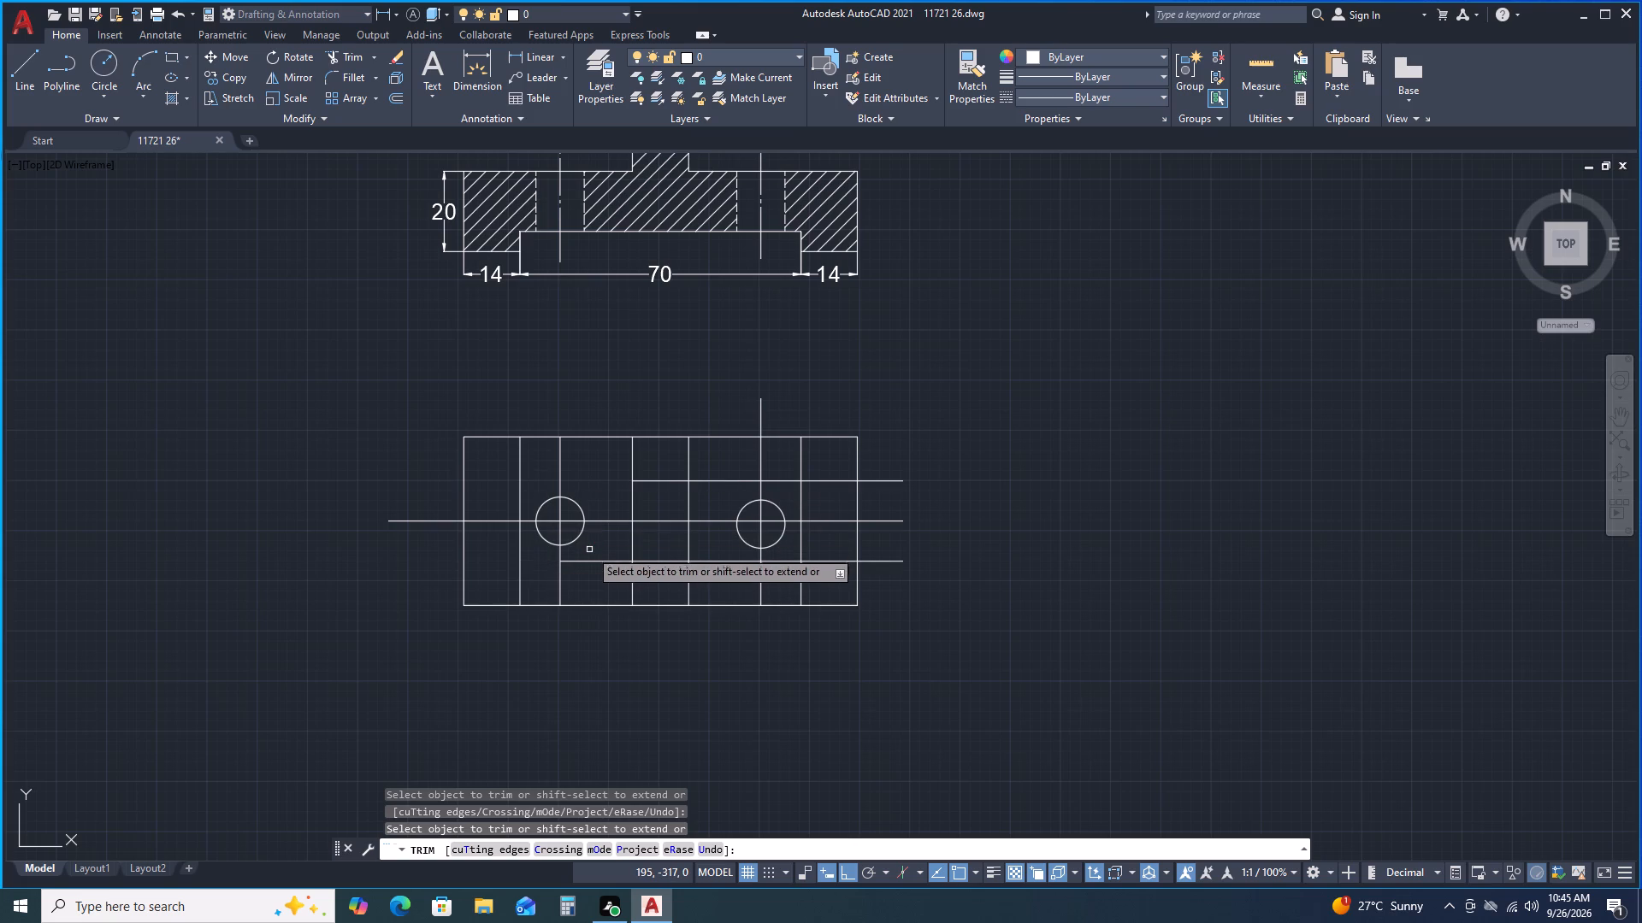
click(593, 561)
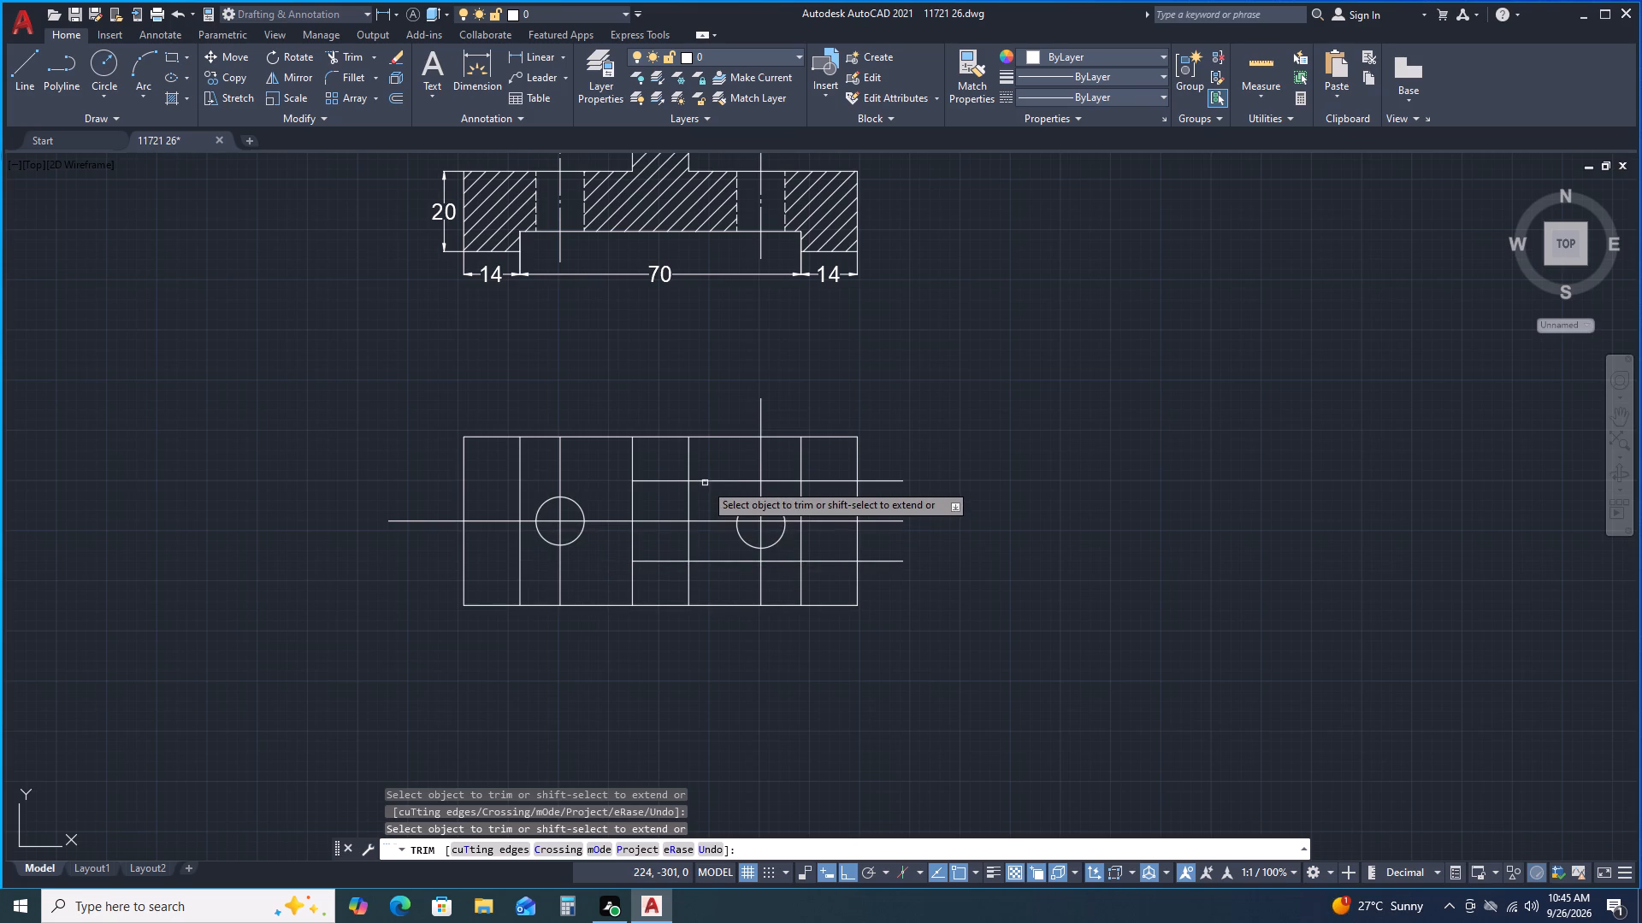
Trim away everything right of the upright on both copied lines, leaving only the segments between the upright's edges.
click(705, 481)
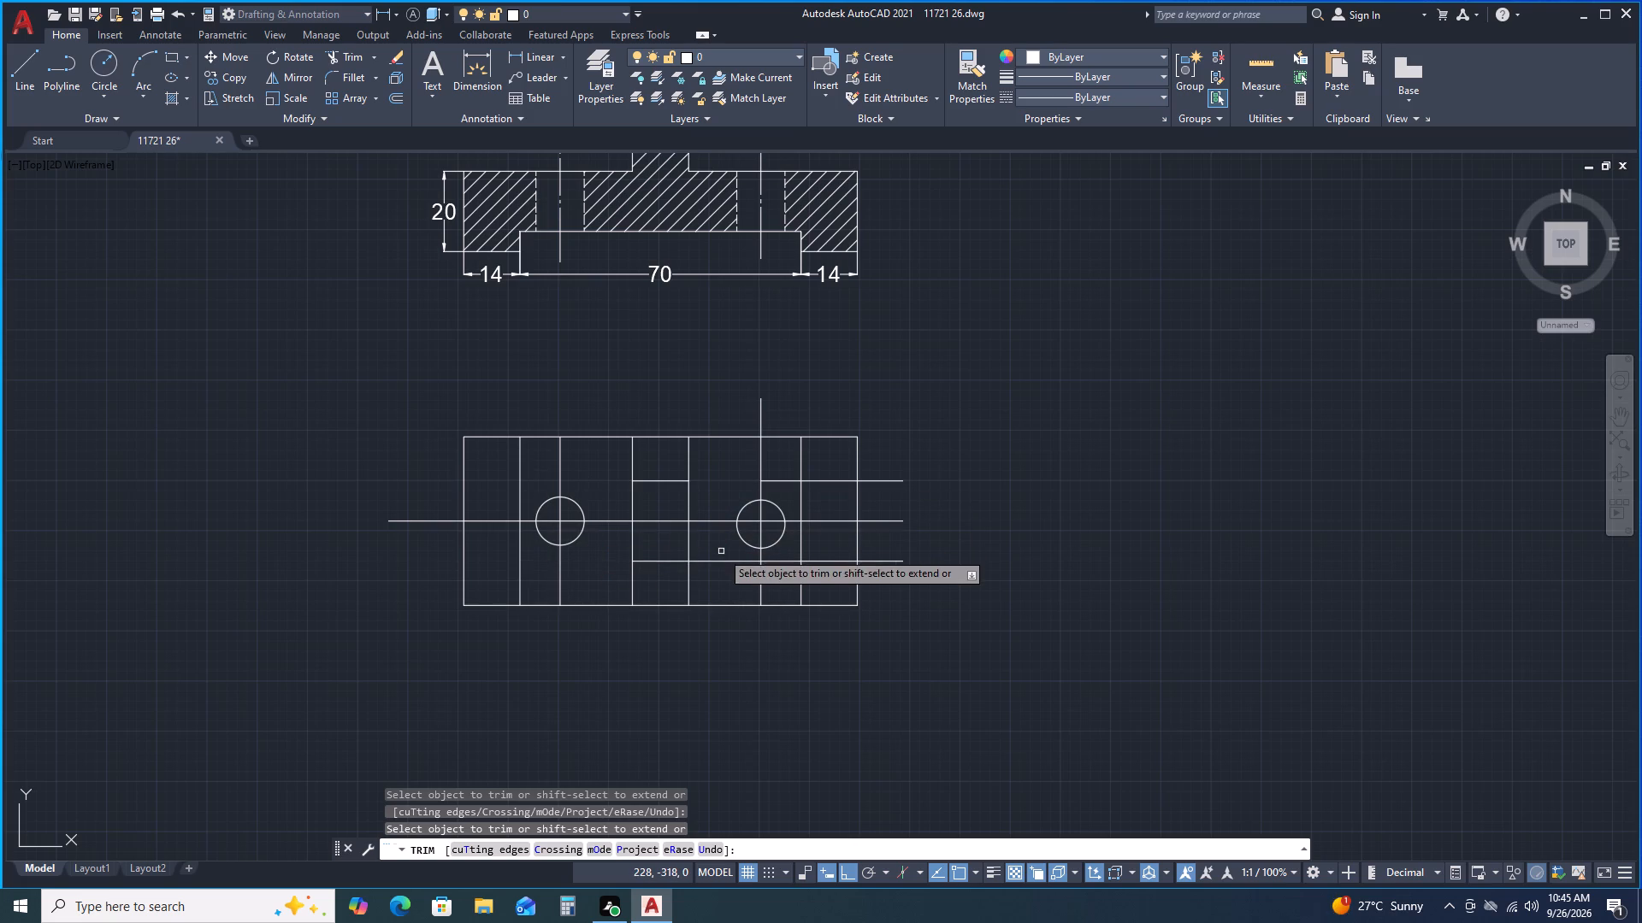
click(722, 560)
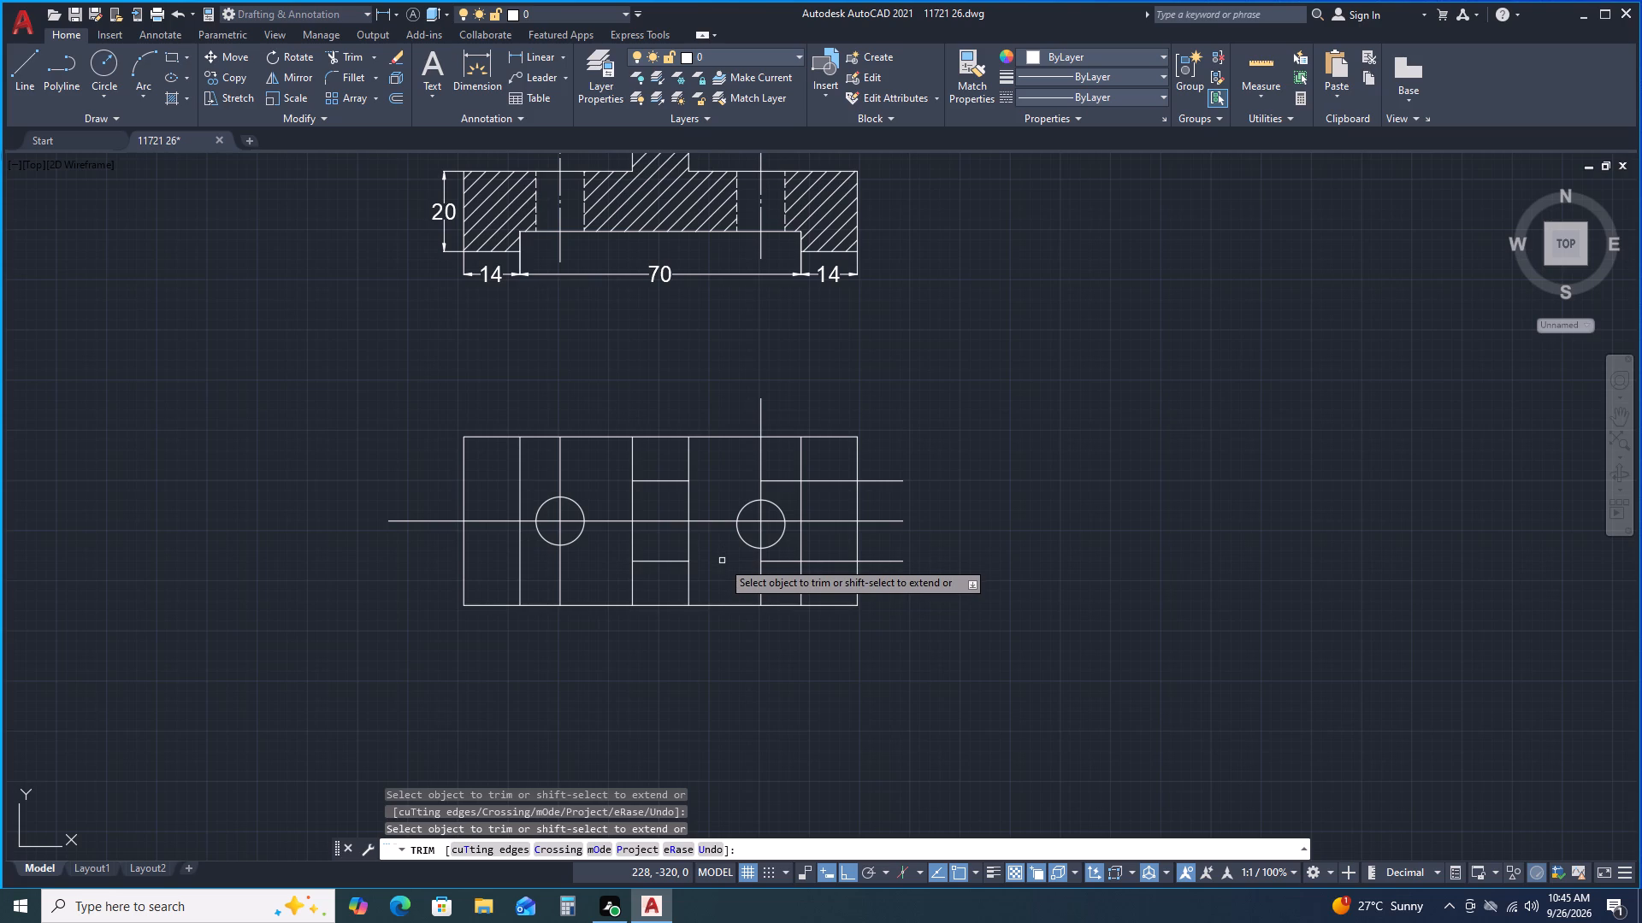
click(782, 481)
click(780, 561)
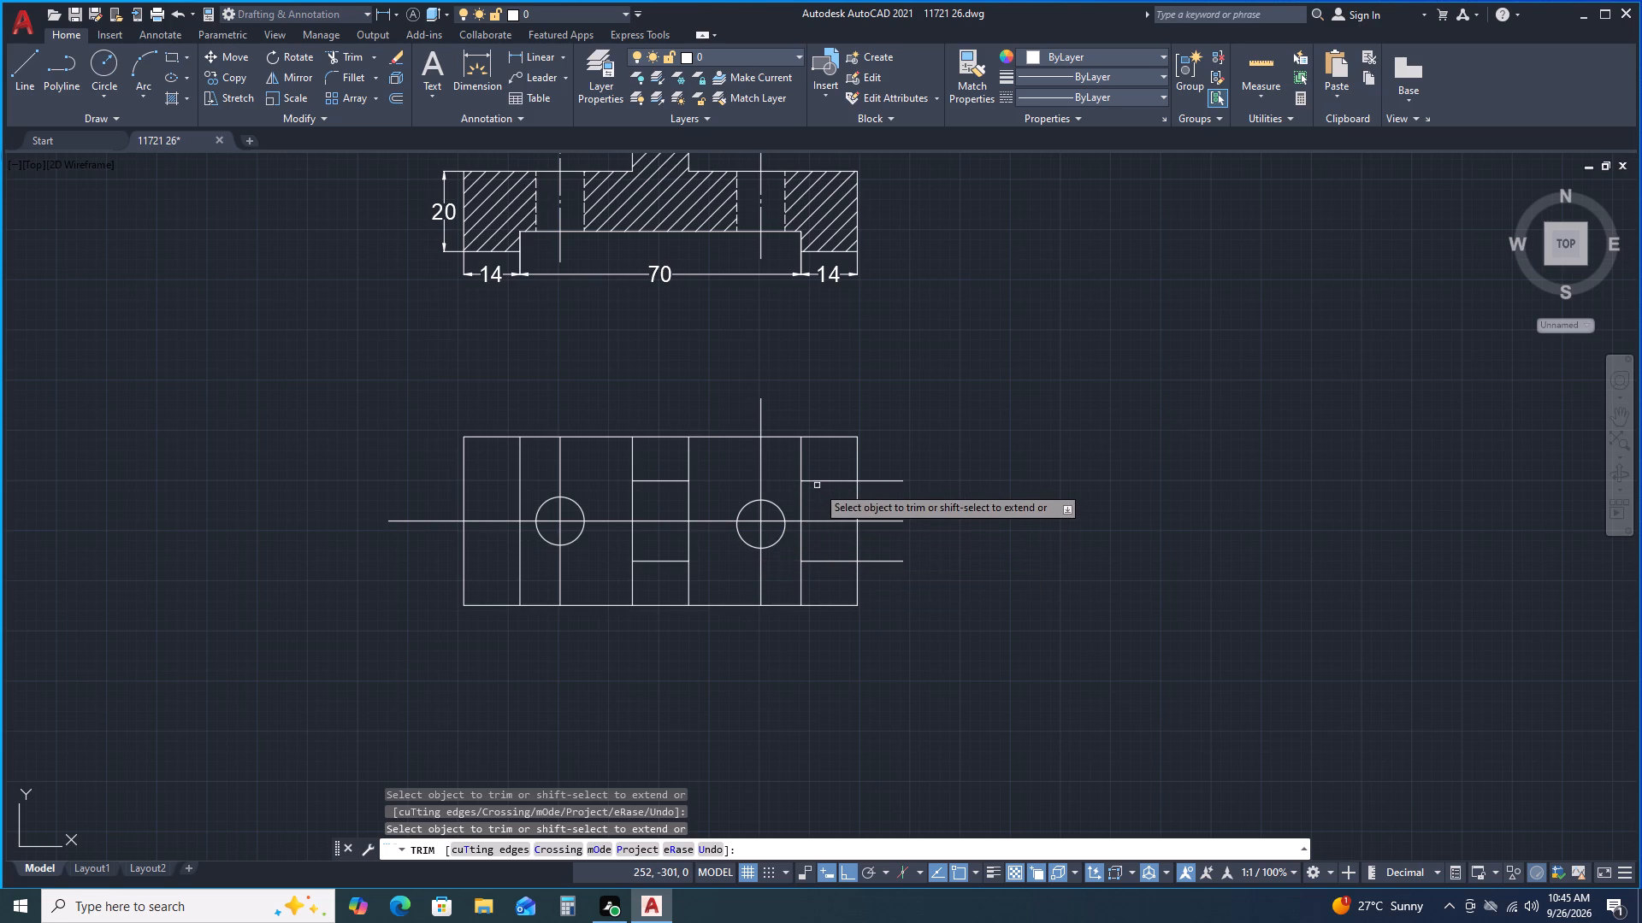
drag(817, 481, 817, 530)
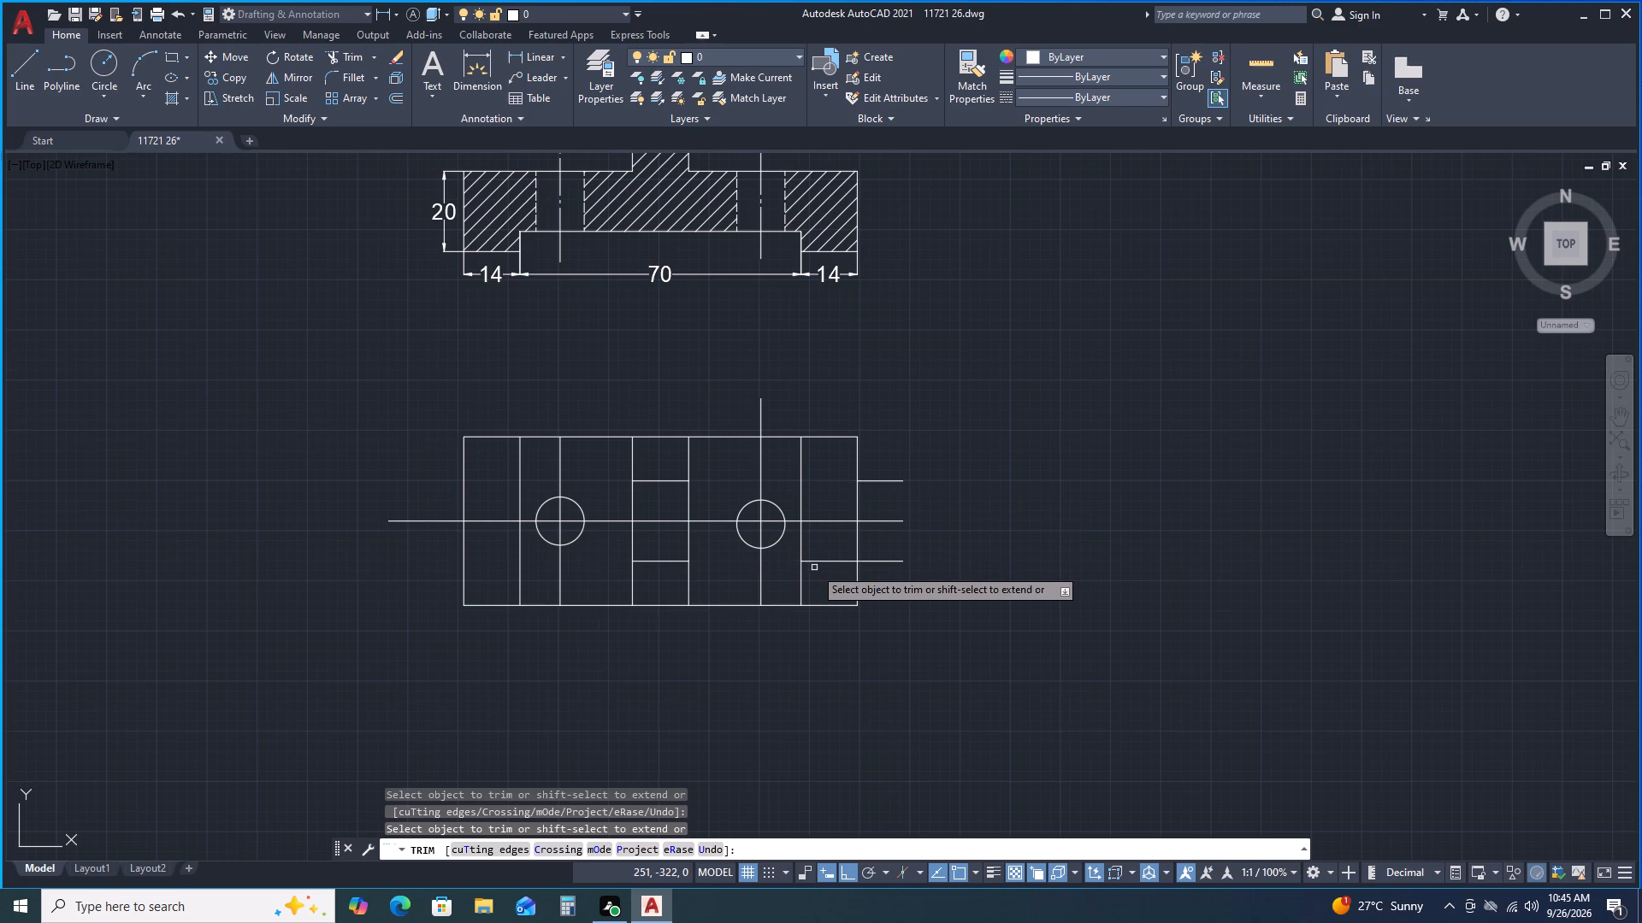
click(812, 558)
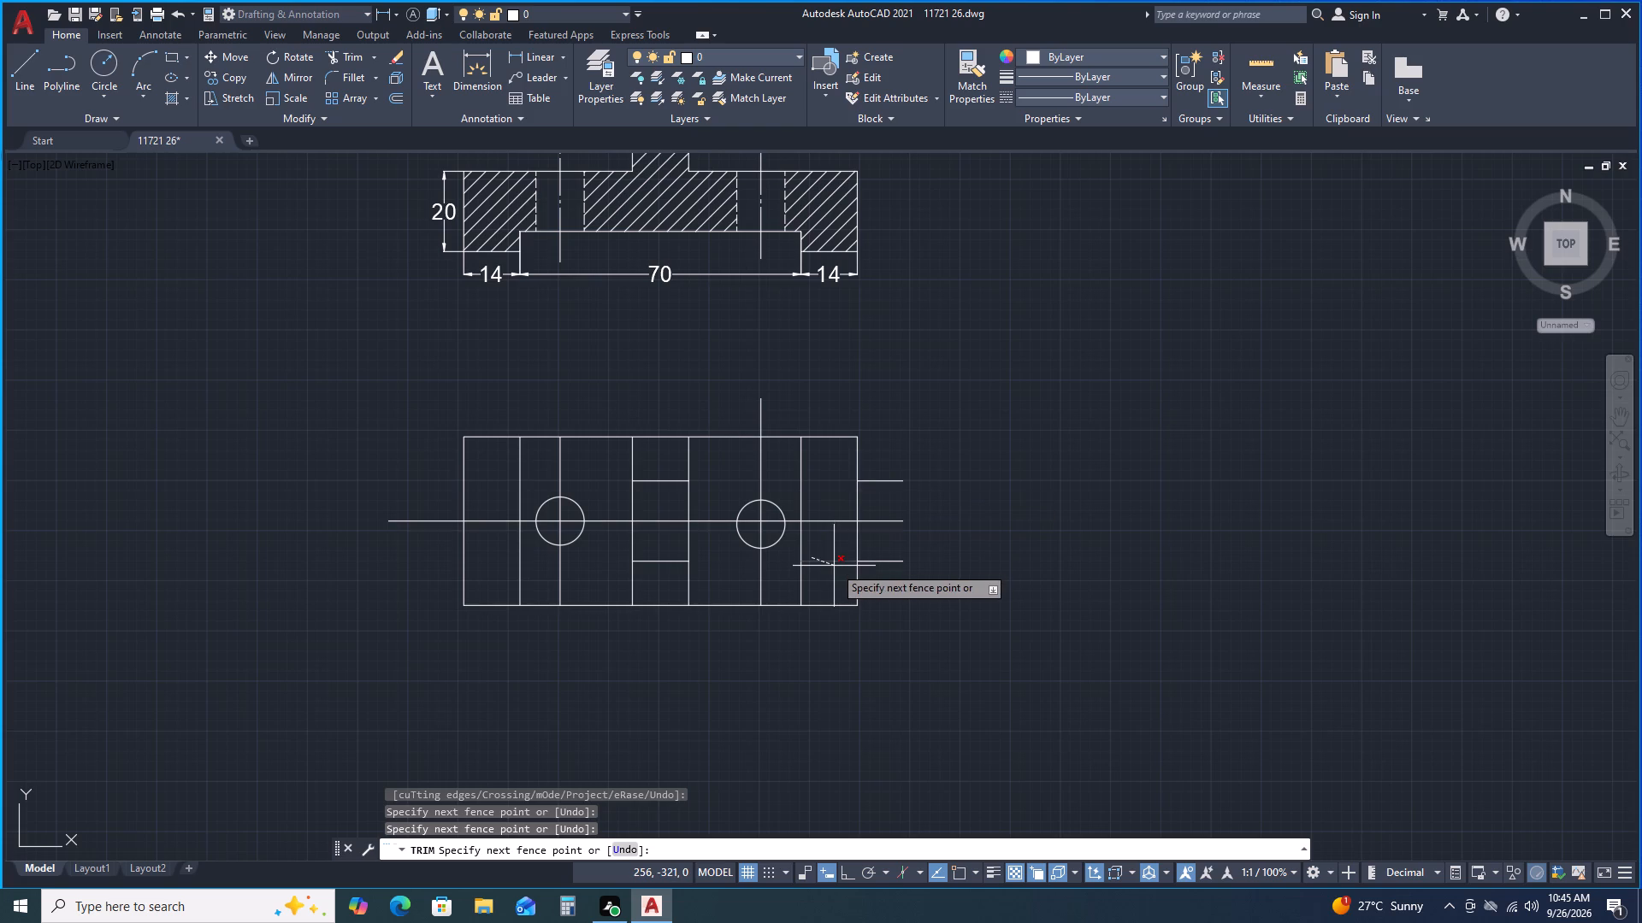
key(space)
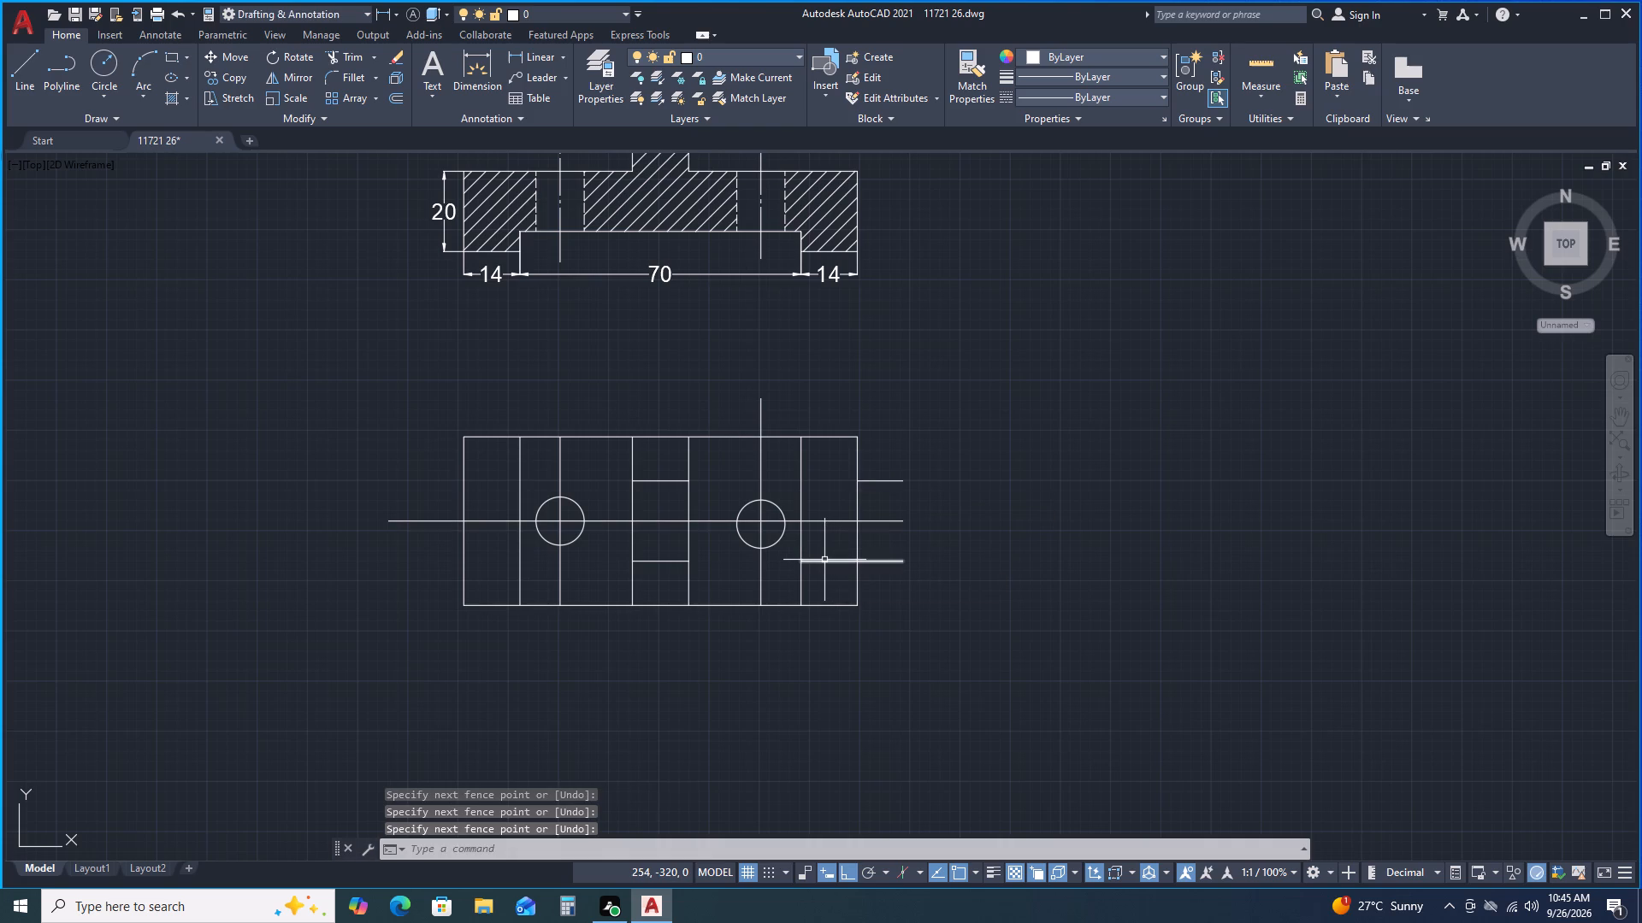
key(space)
click(828, 561)
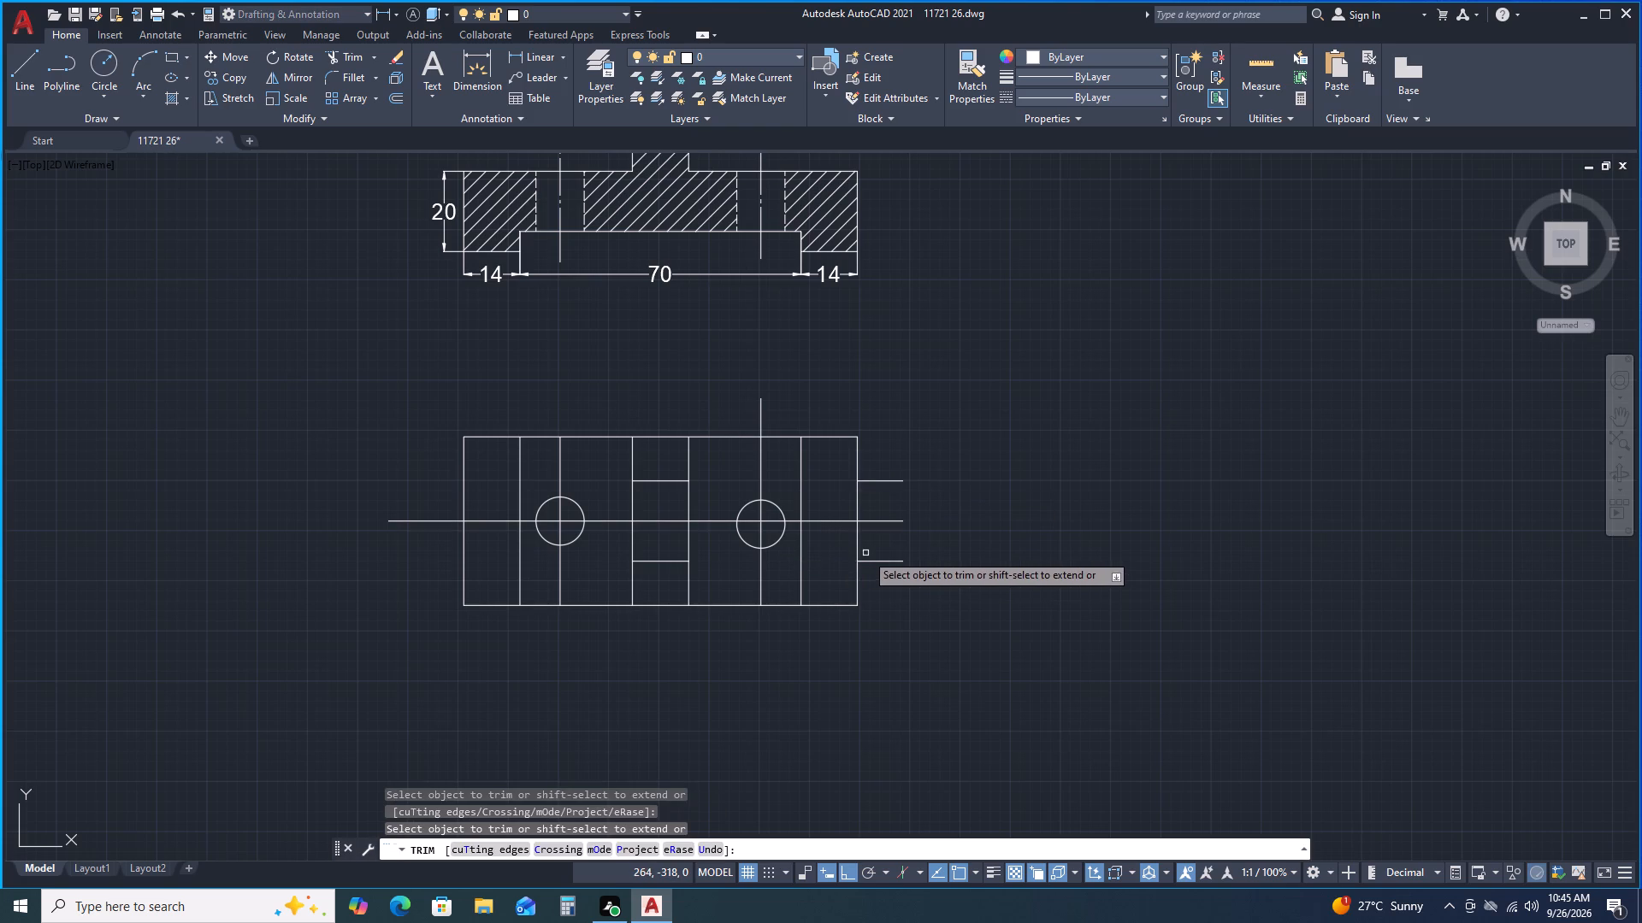
click(871, 563)
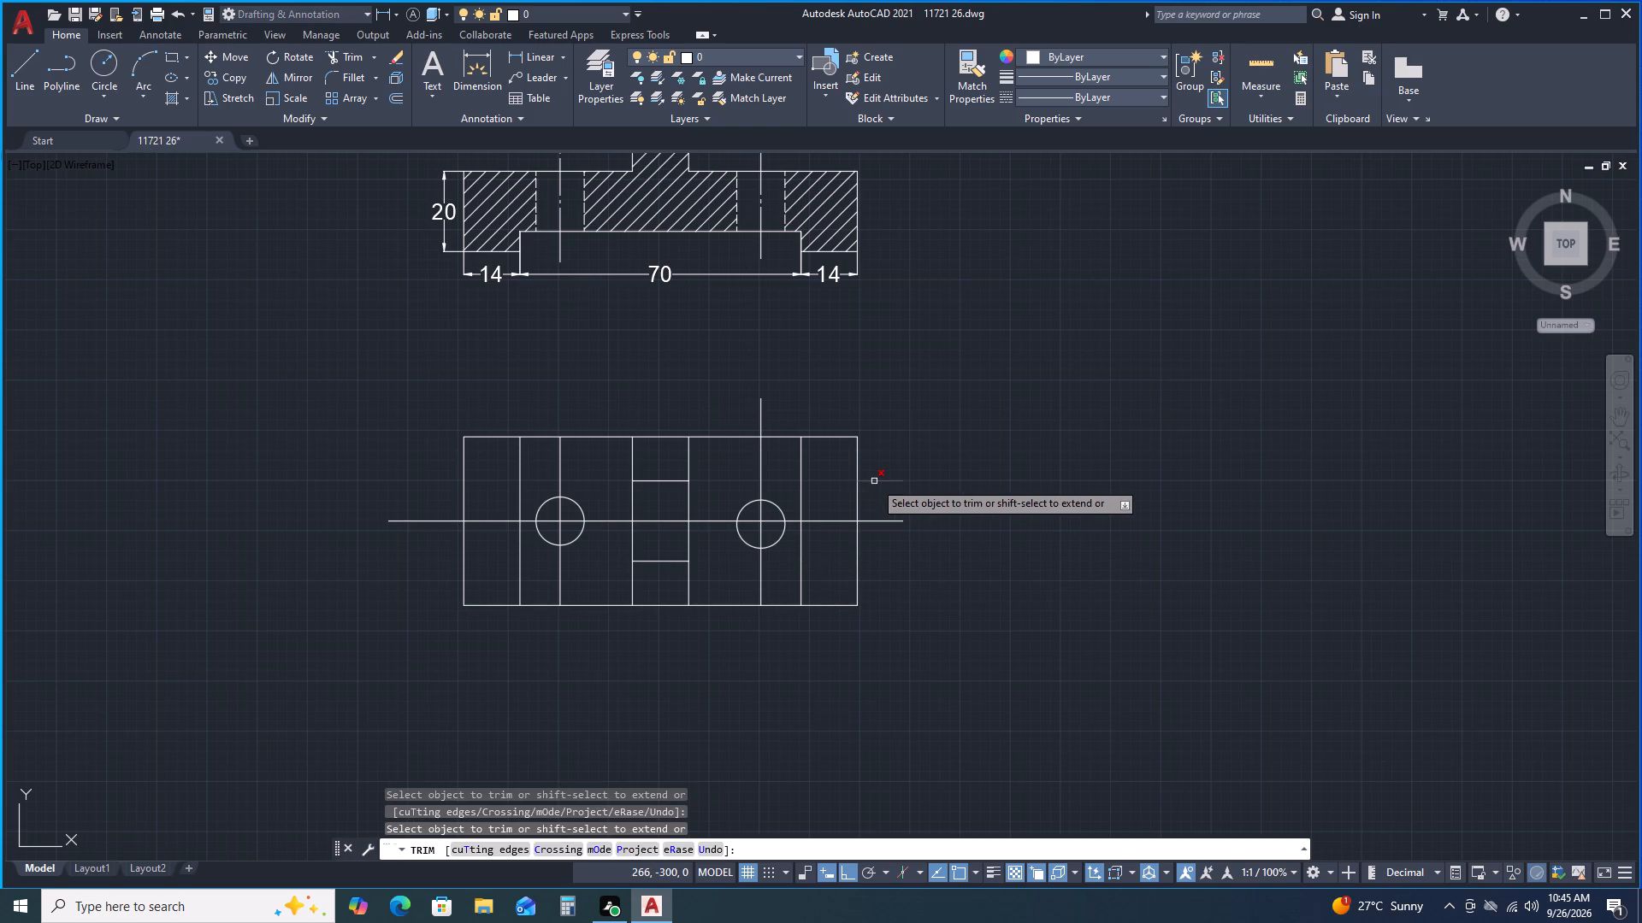
click(874, 481)
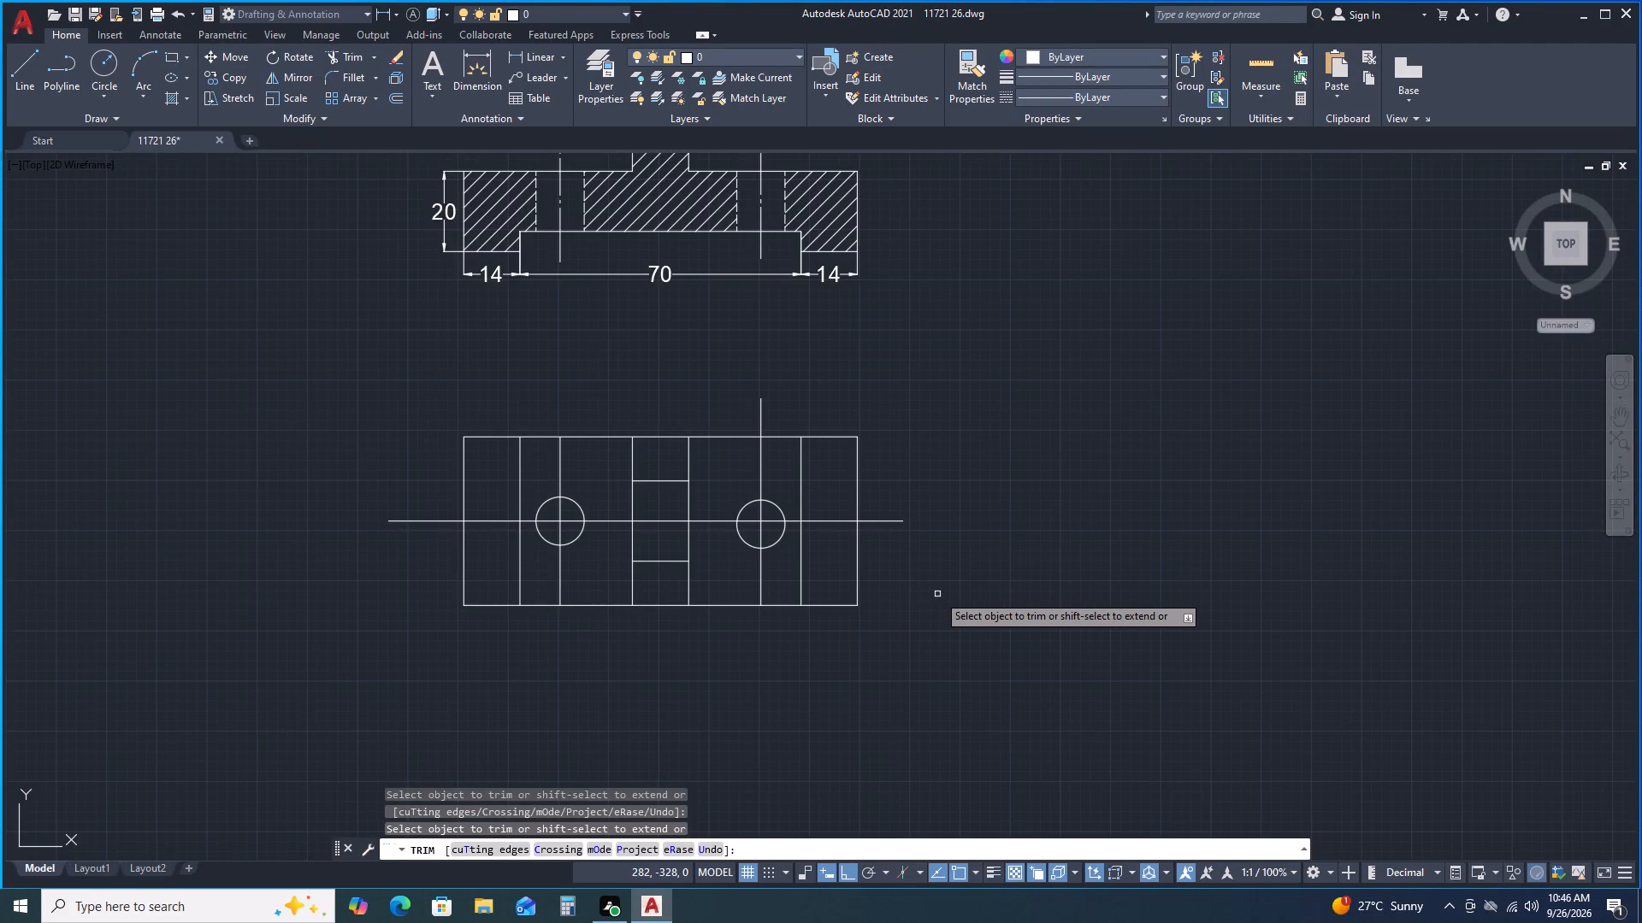
key(Escape)
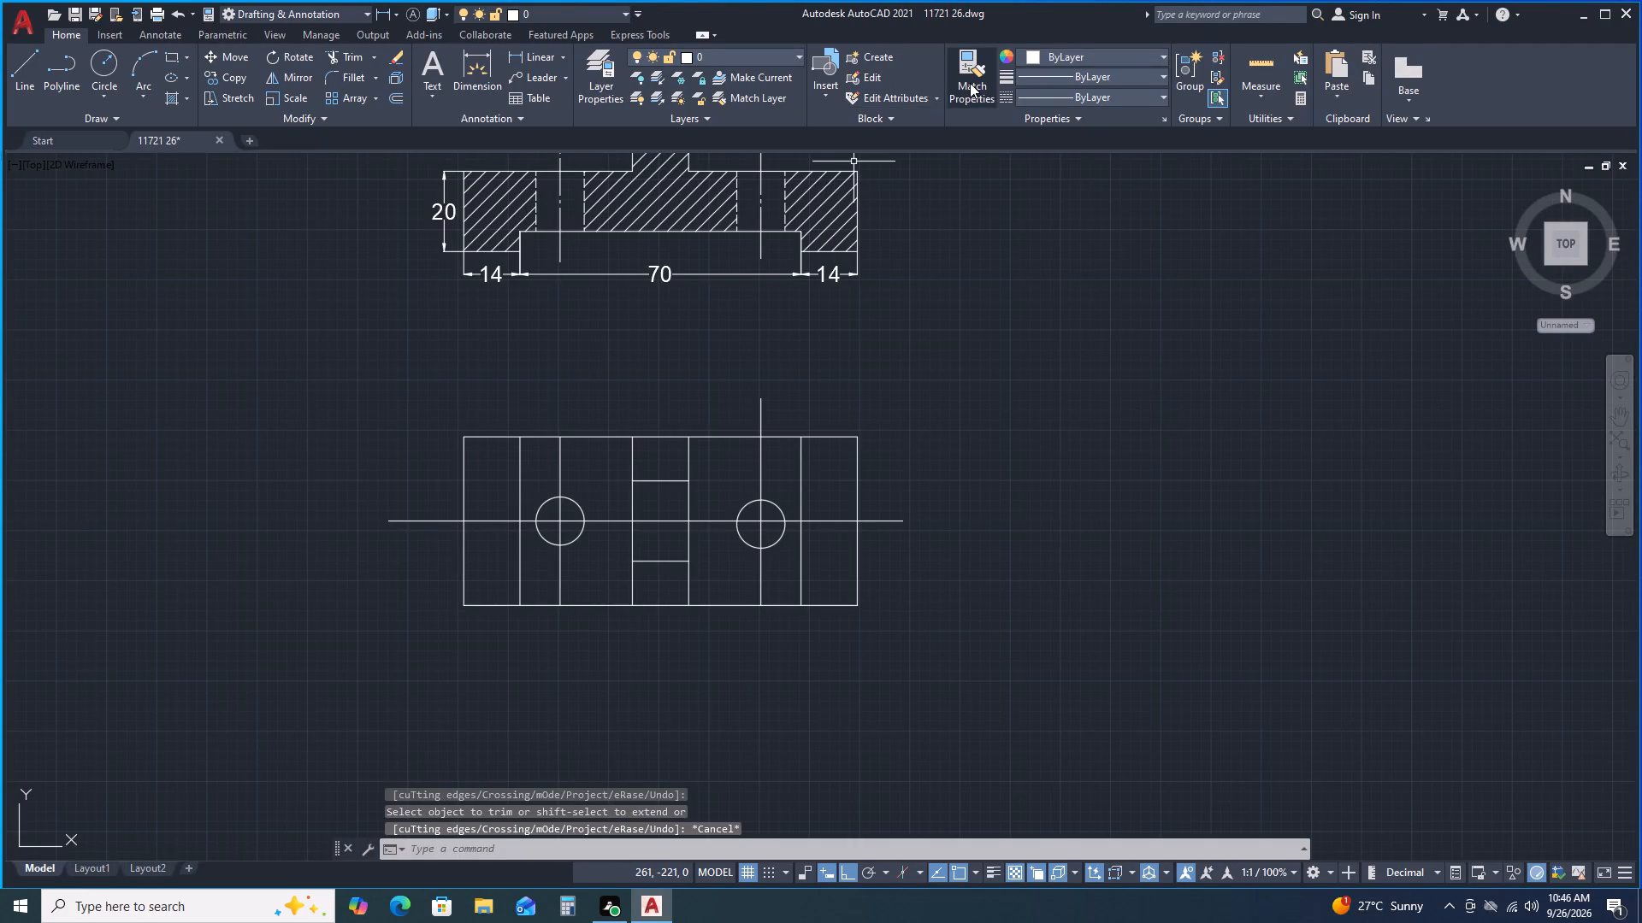
Match the front view's dashed hole line properties onto the two short upright lines and both recess edges in the top view.
click(970, 83)
click(785, 211)
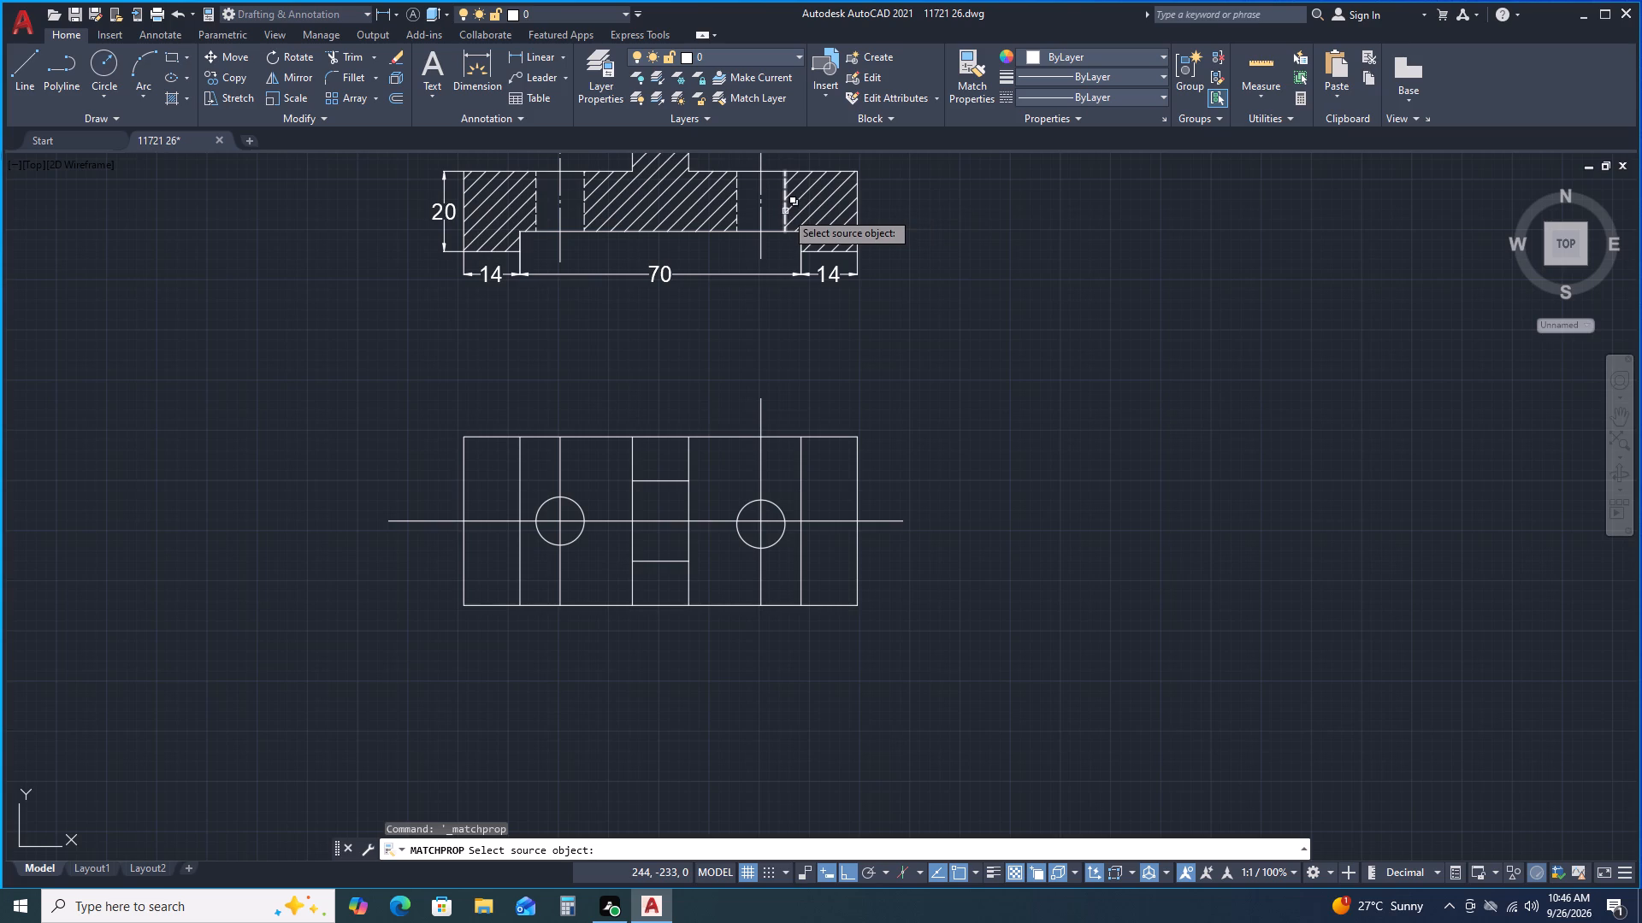
click(654, 480)
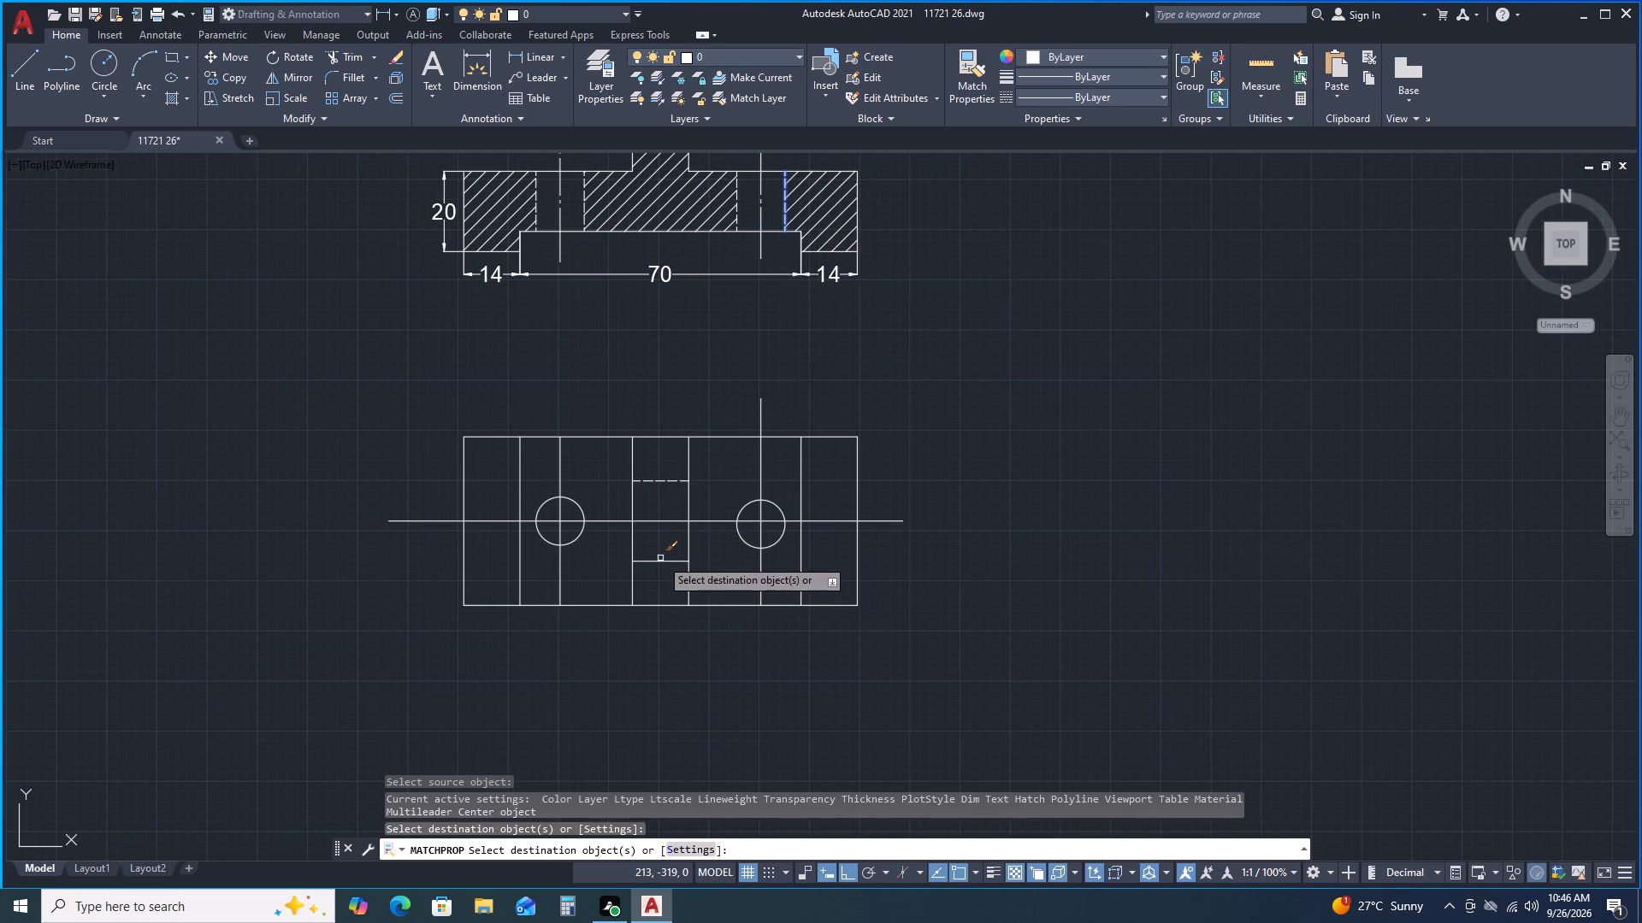
click(660, 561)
click(520, 466)
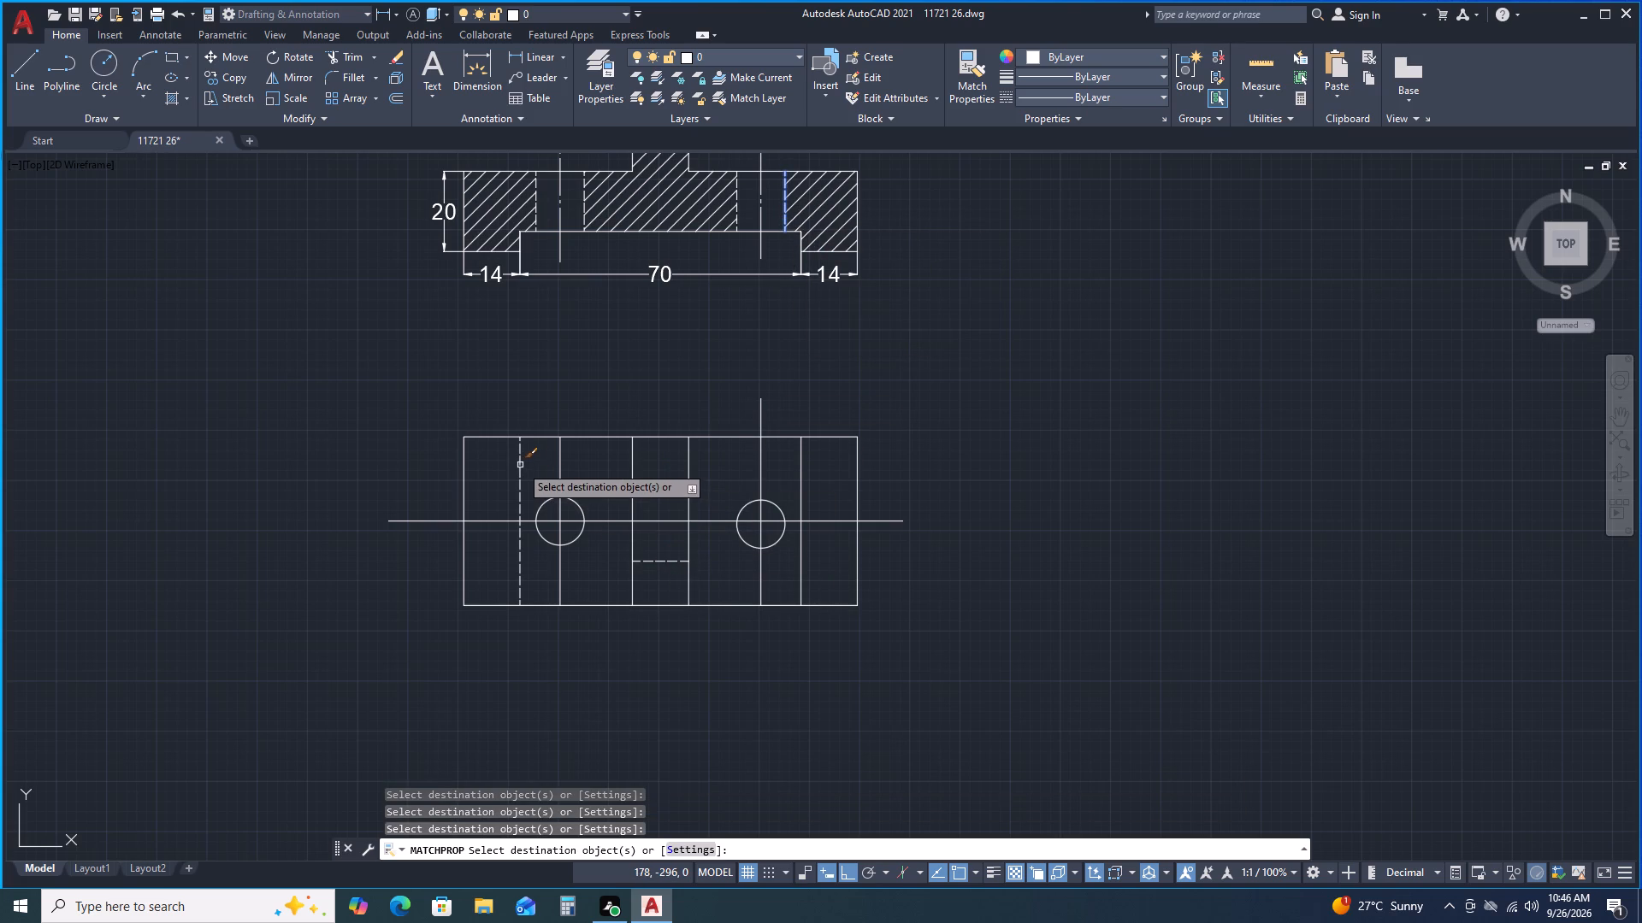
click(800, 473)
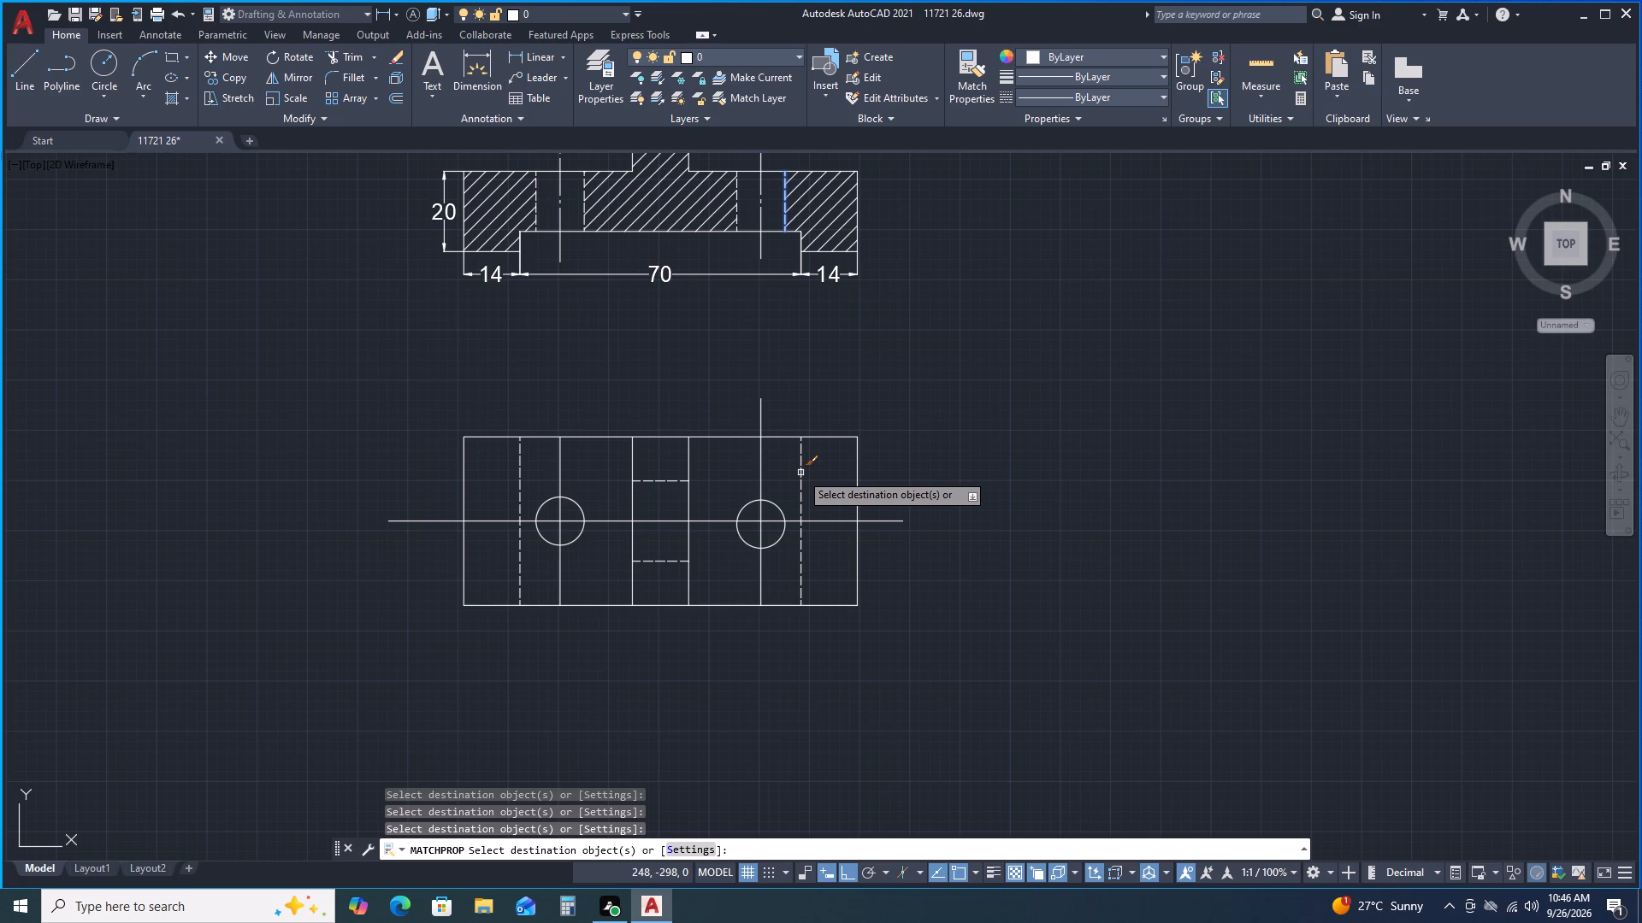
key(Escape)
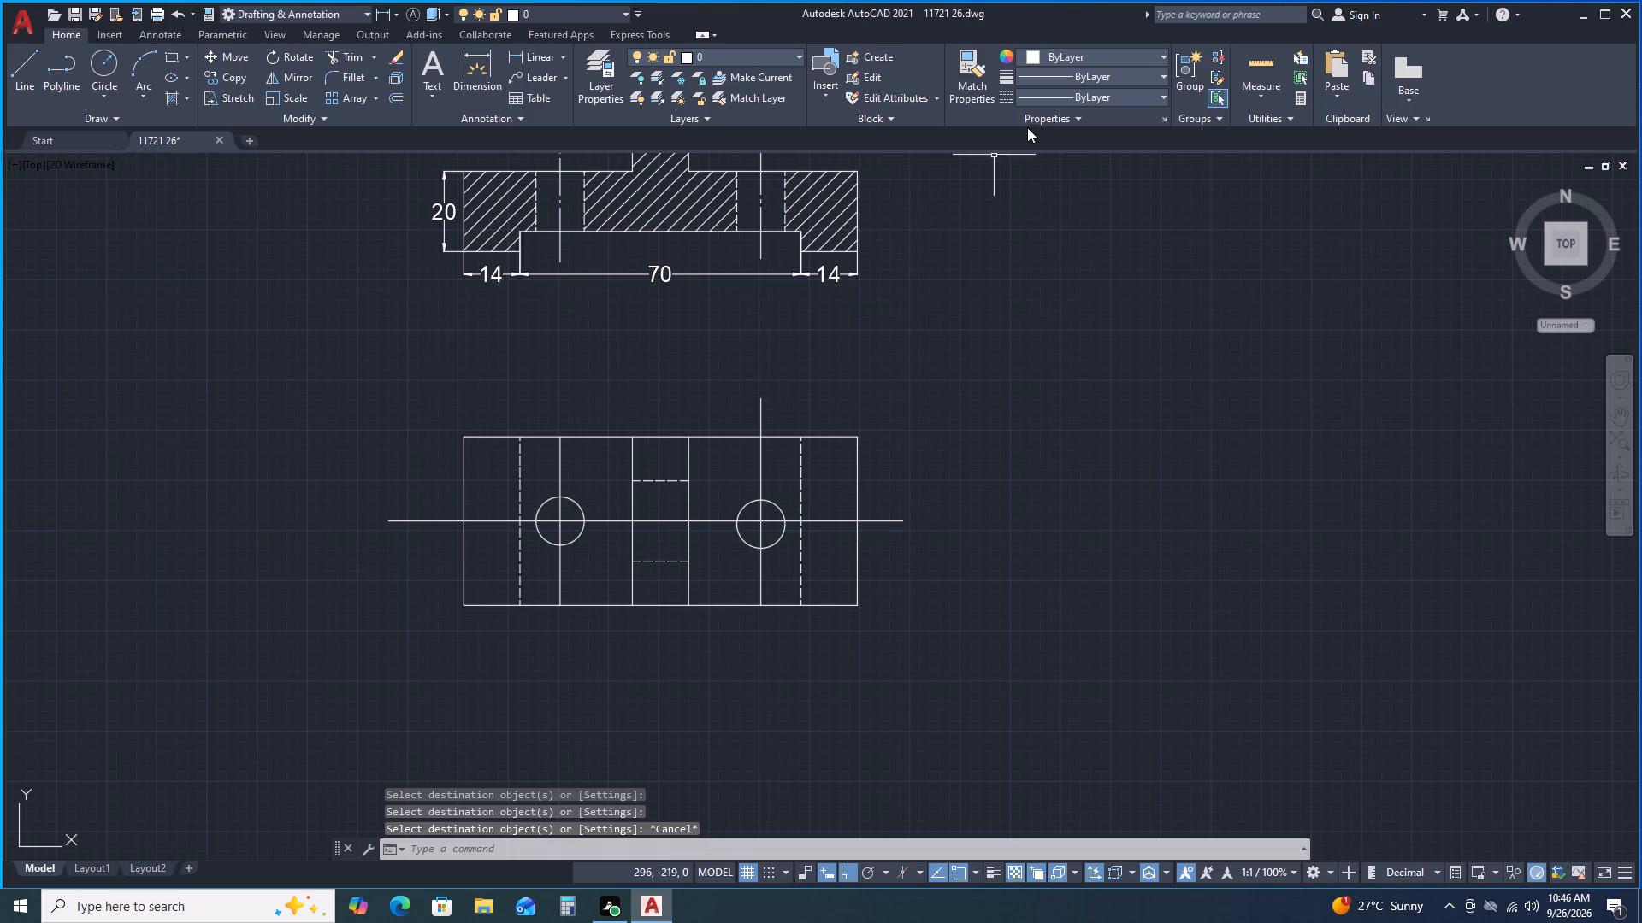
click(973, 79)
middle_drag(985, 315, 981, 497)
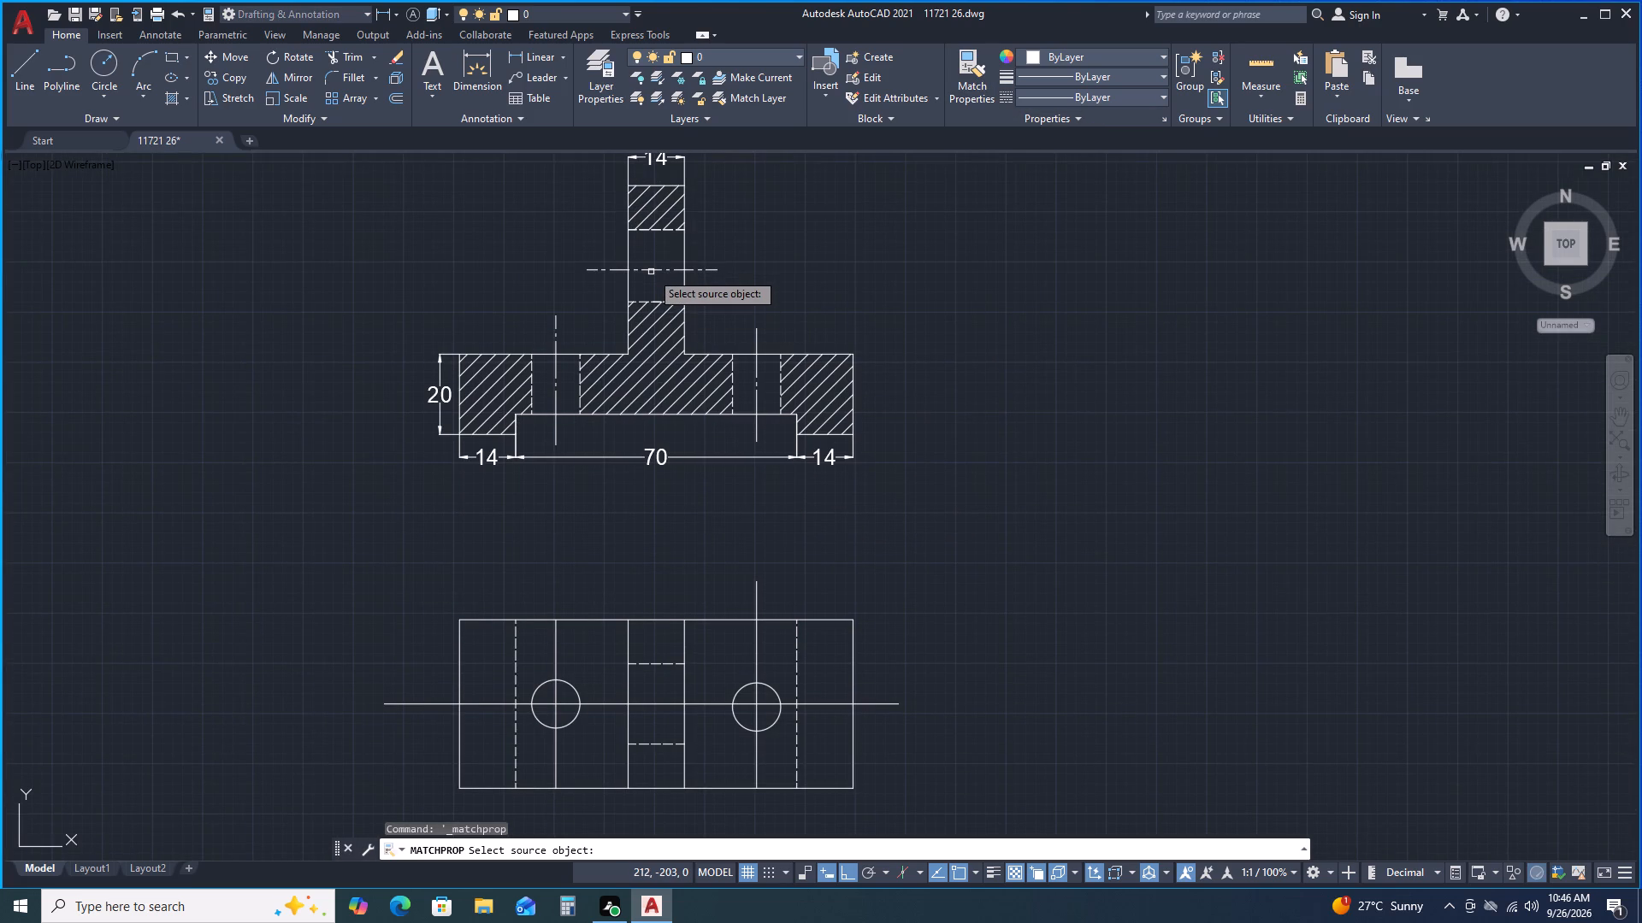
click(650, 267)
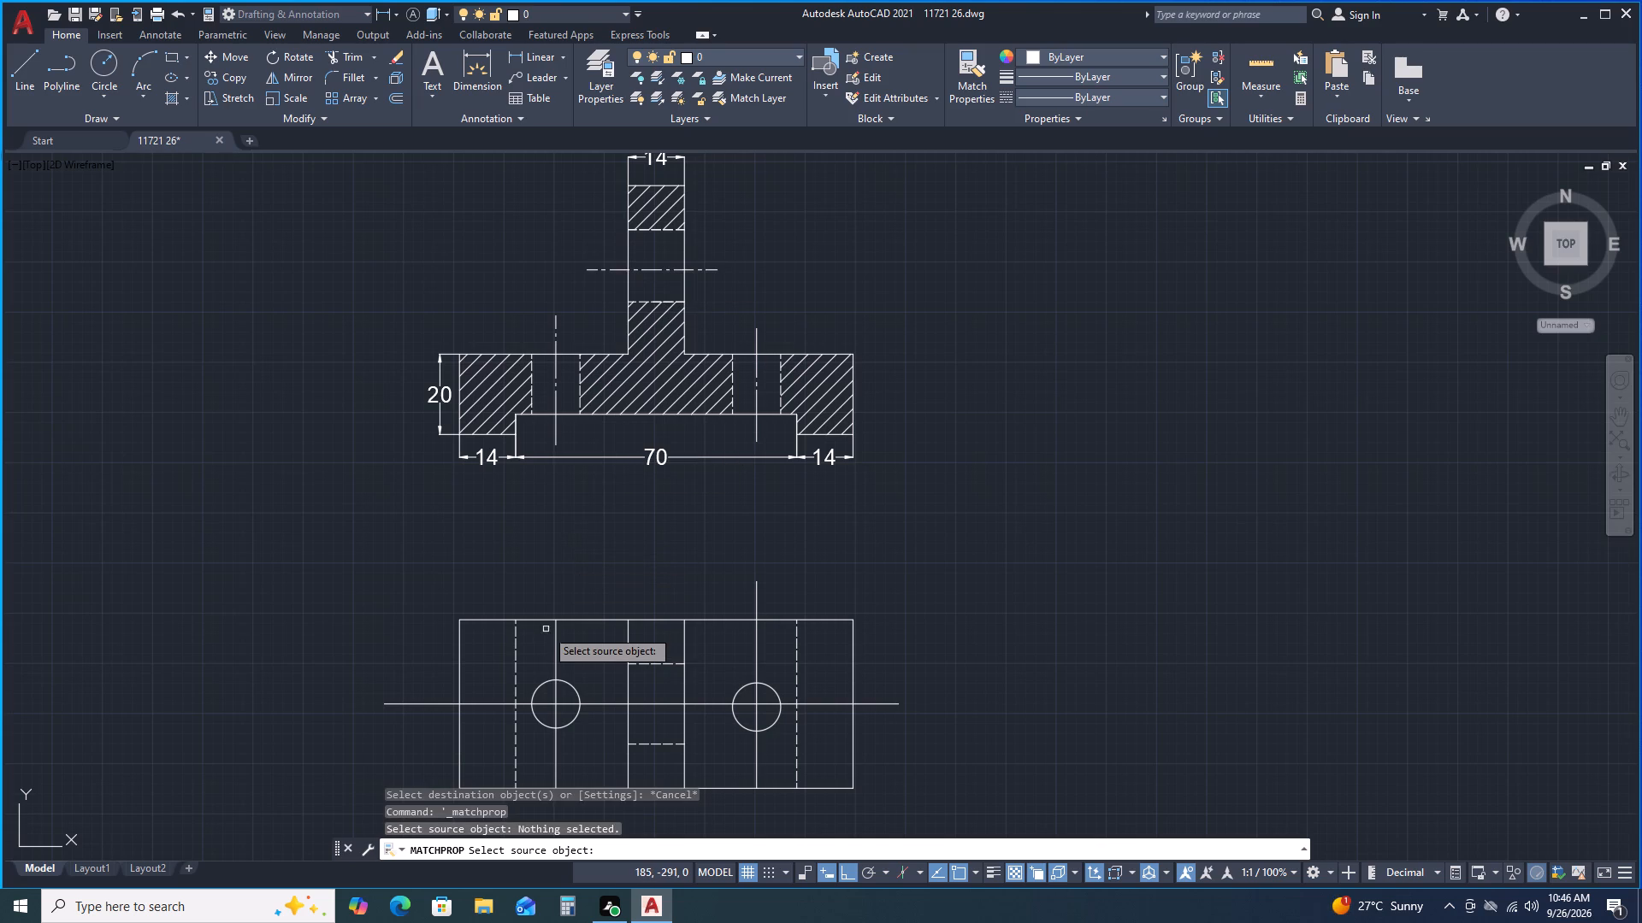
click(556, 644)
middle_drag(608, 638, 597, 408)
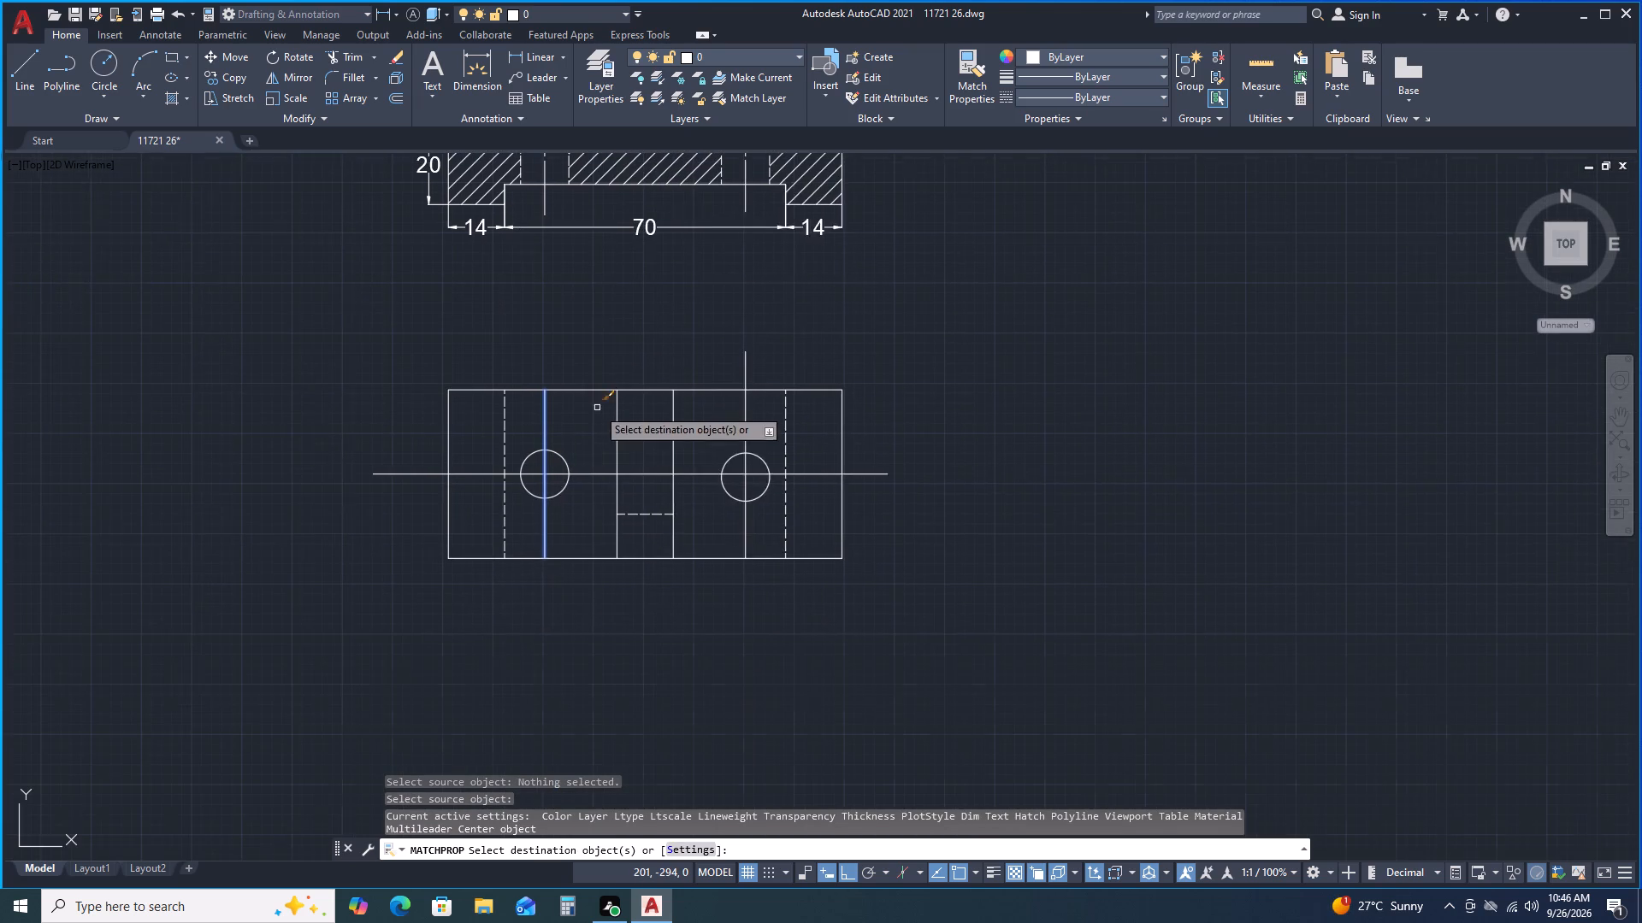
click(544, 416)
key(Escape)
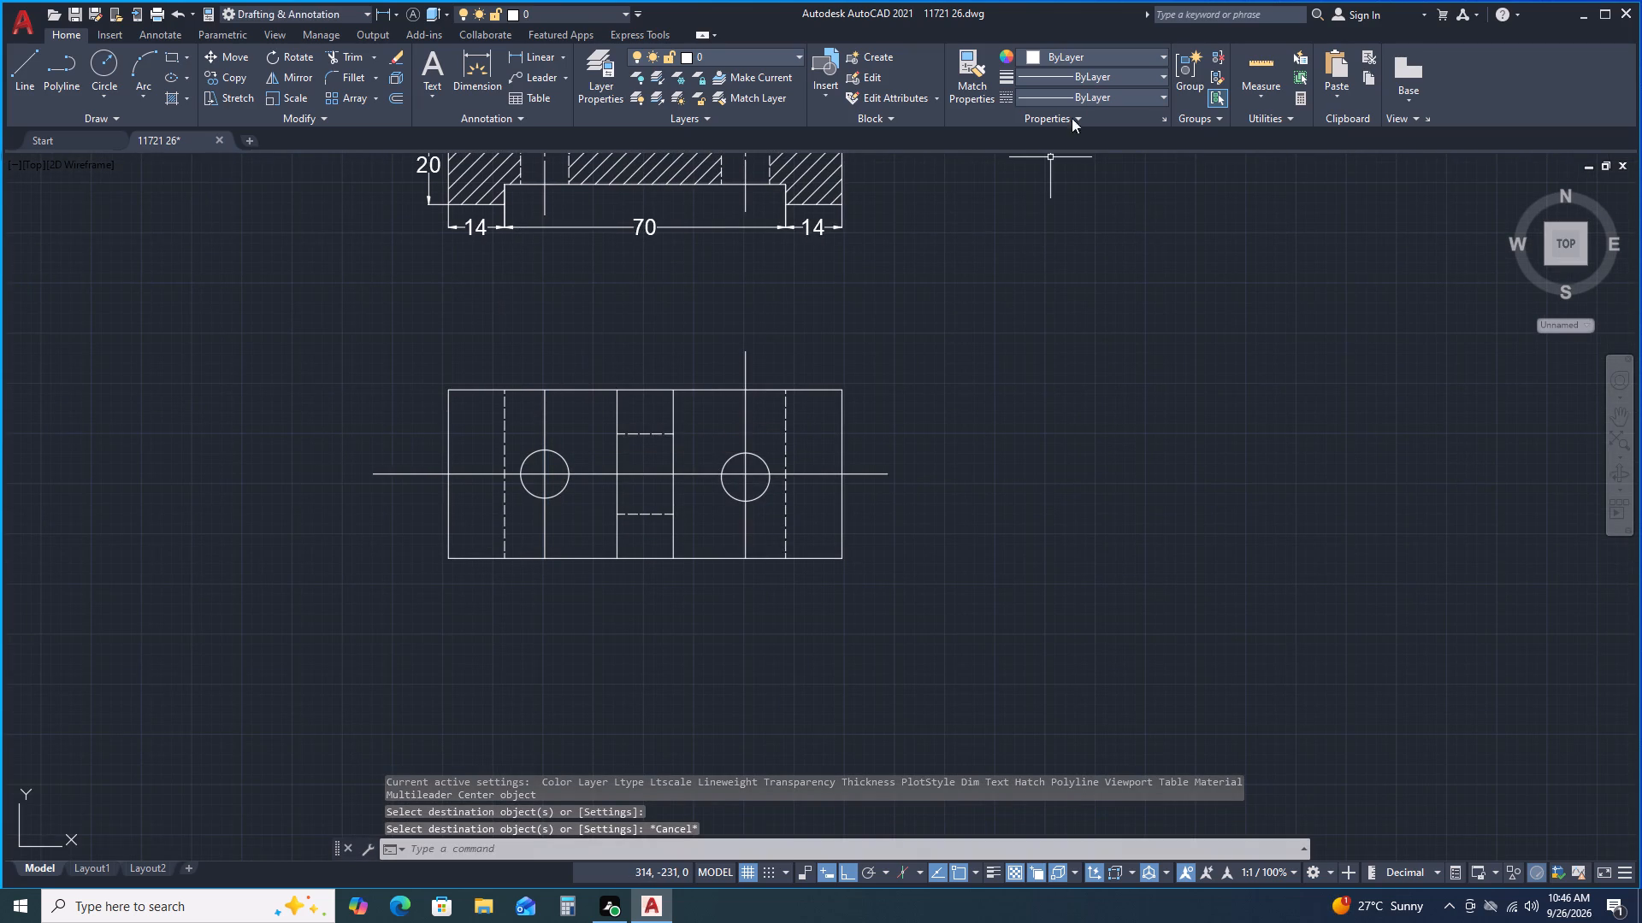
Match the properties of the front view's horizontal centre line onto the horizontal and both vertical hole centre lines in the top view.
click(960, 88)
middle_drag(910, 289, 893, 410)
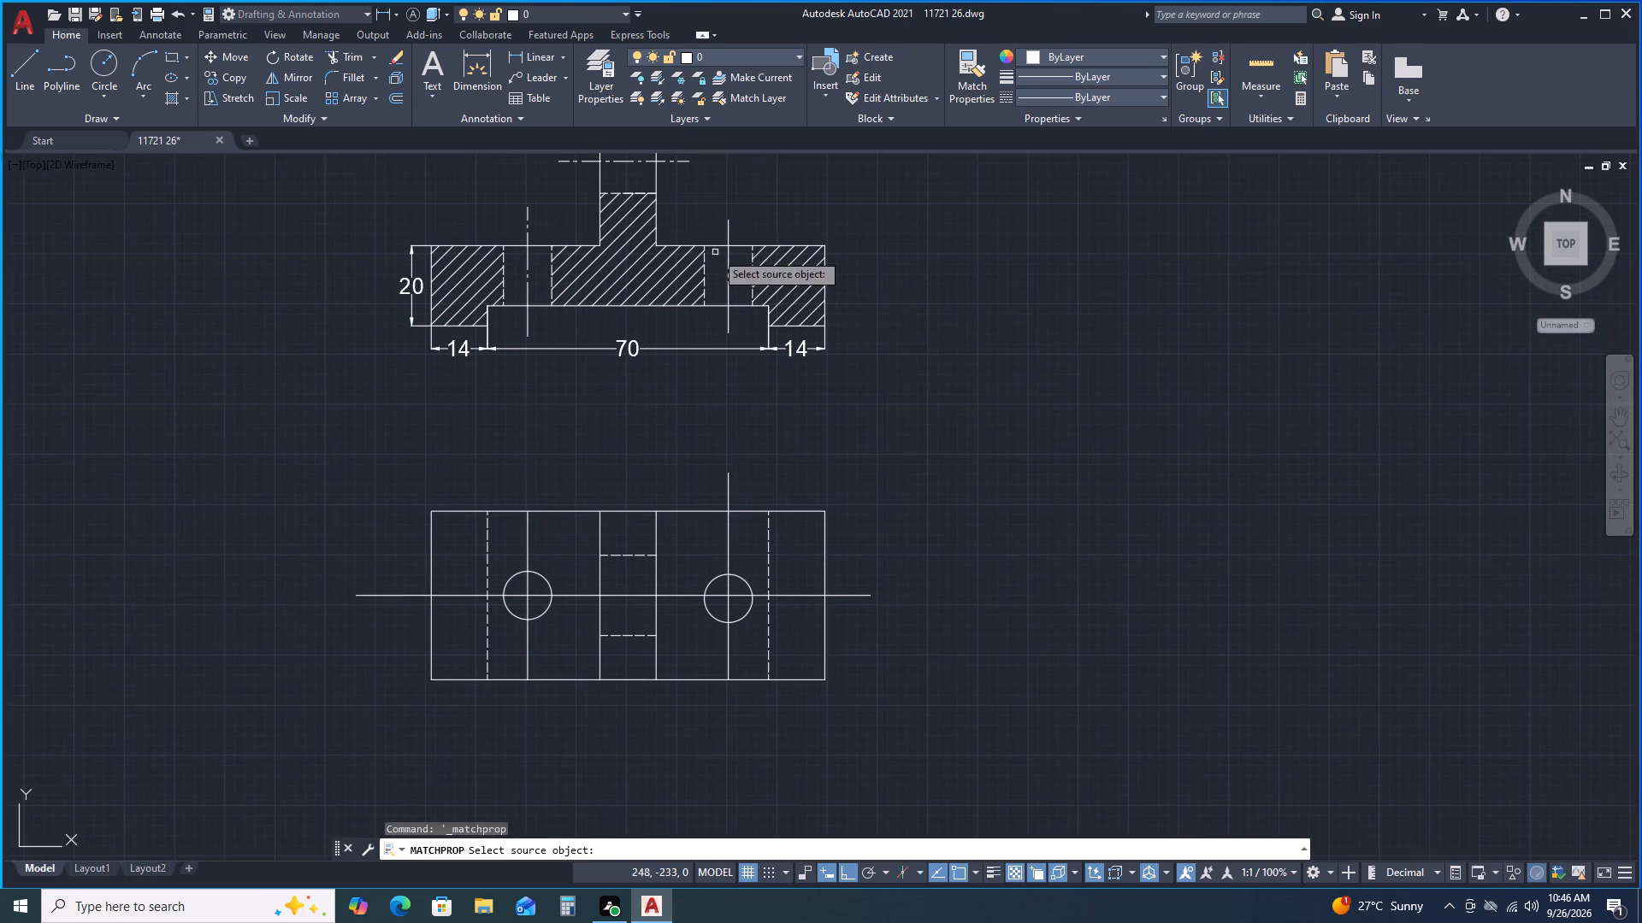
click(626, 161)
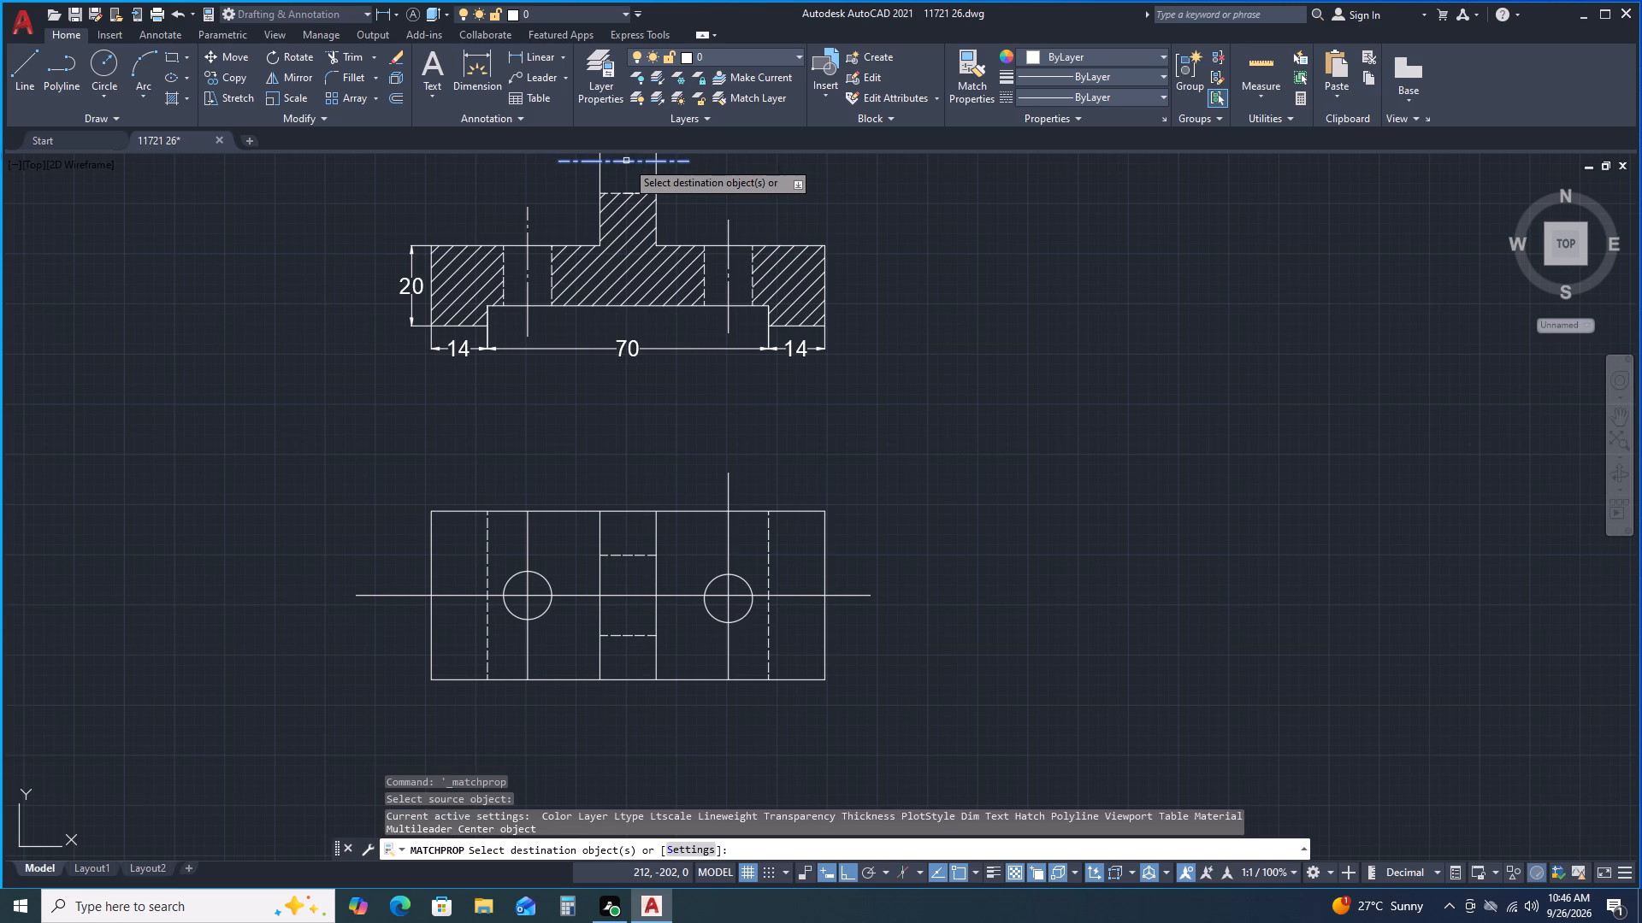
click(529, 535)
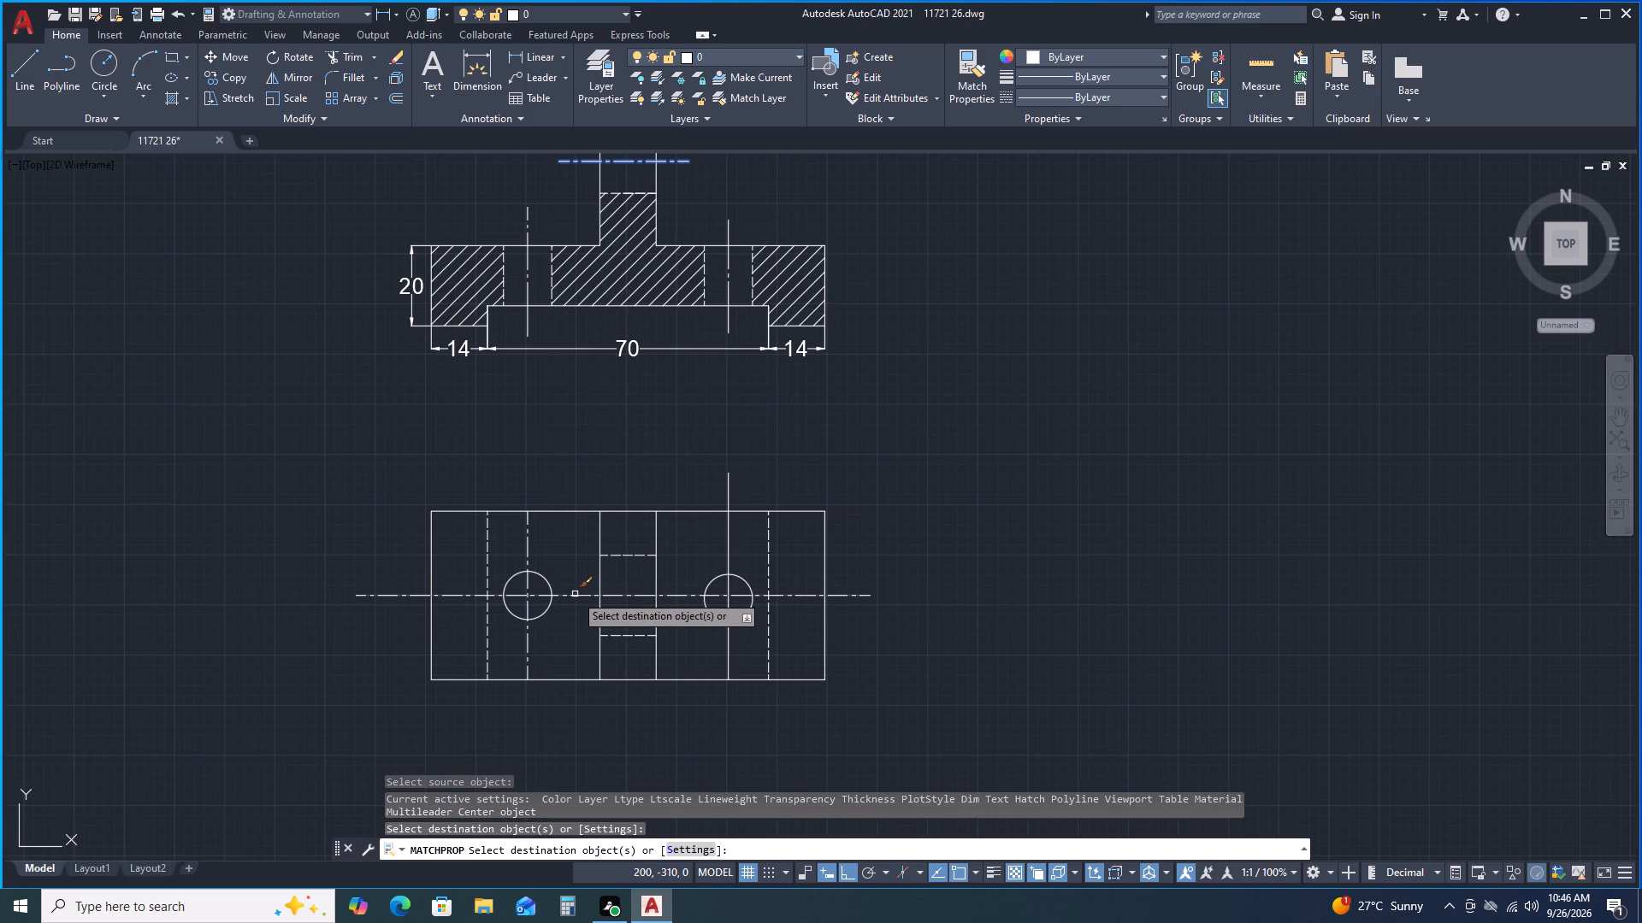
click(575, 594)
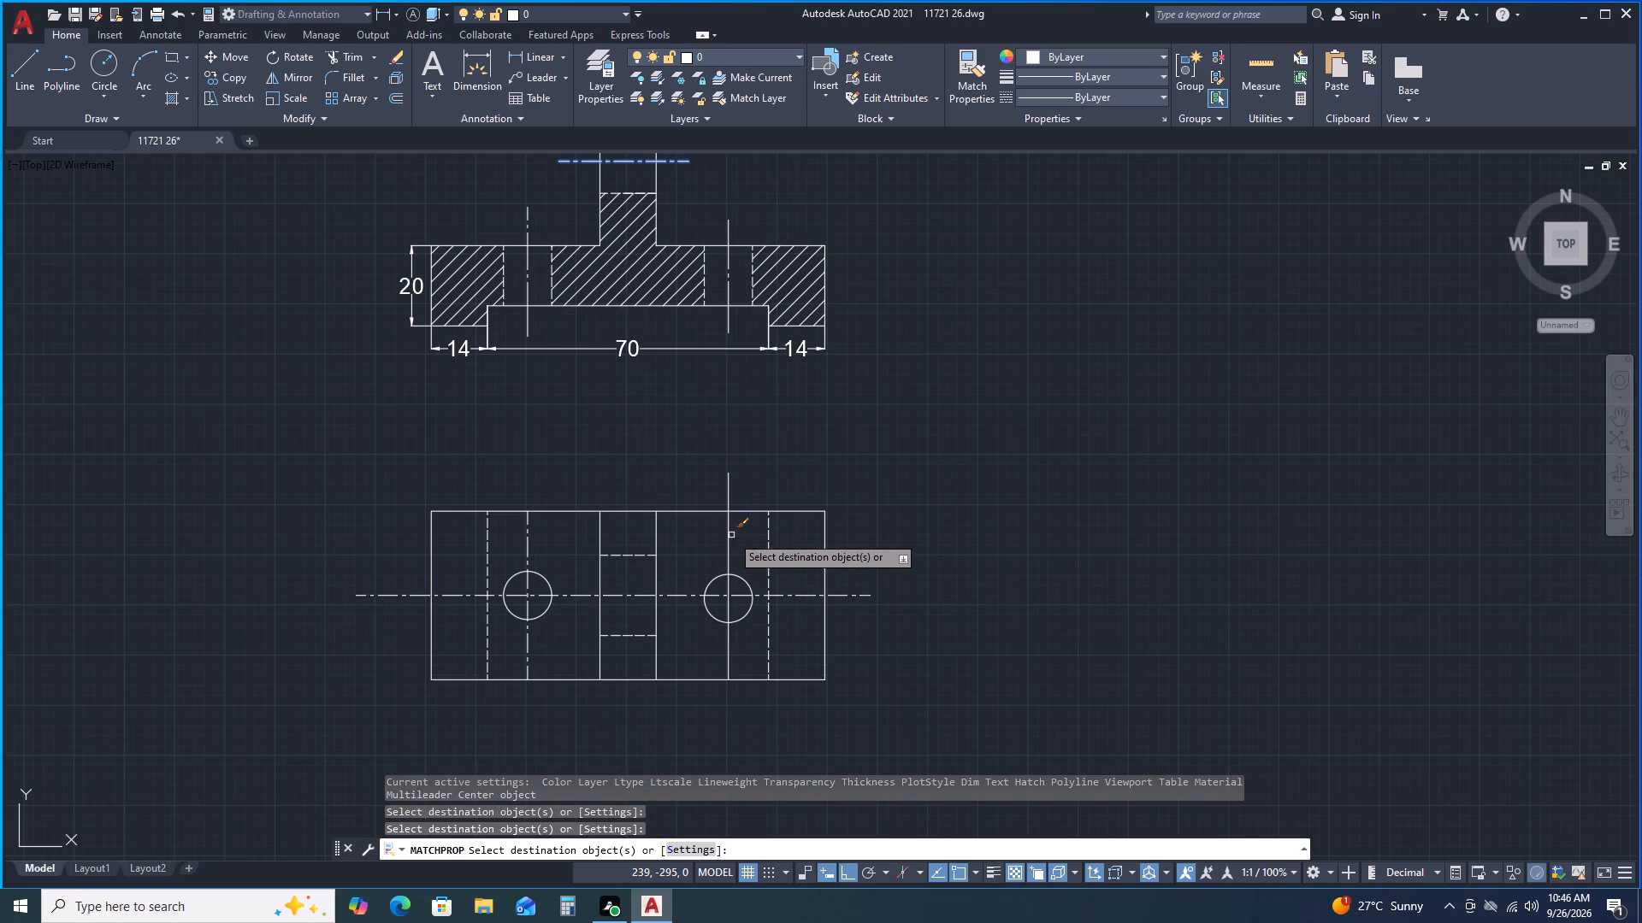
click(729, 537)
key(Escape)
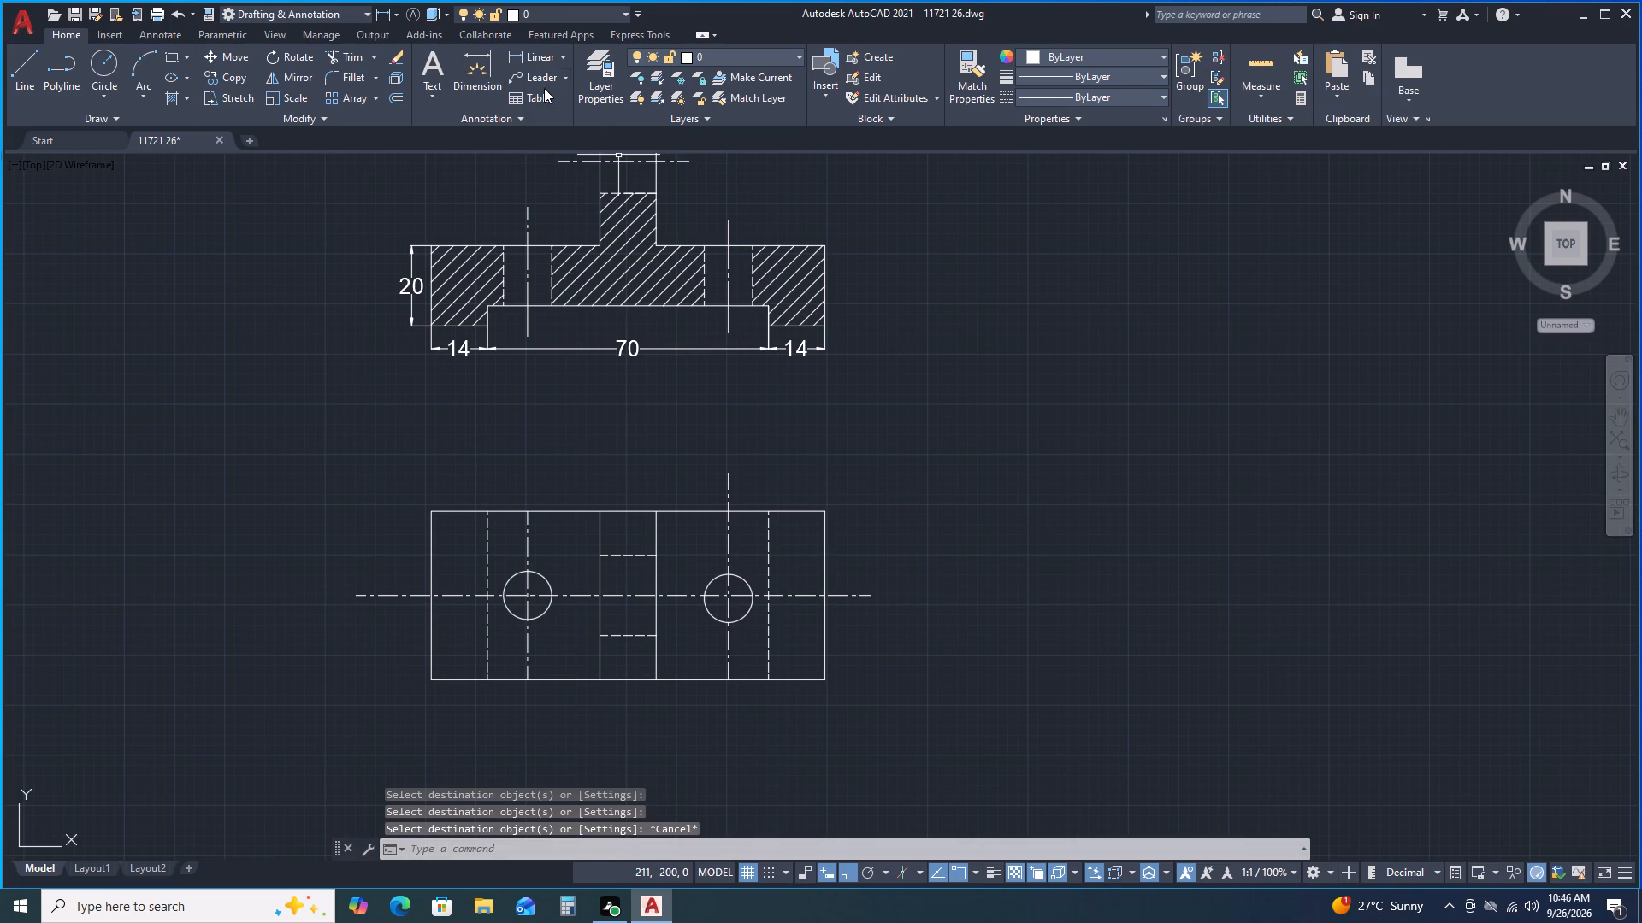
Trim off the part of the right hole's vertical centre line that projects above the top view's outline.
click(346, 58)
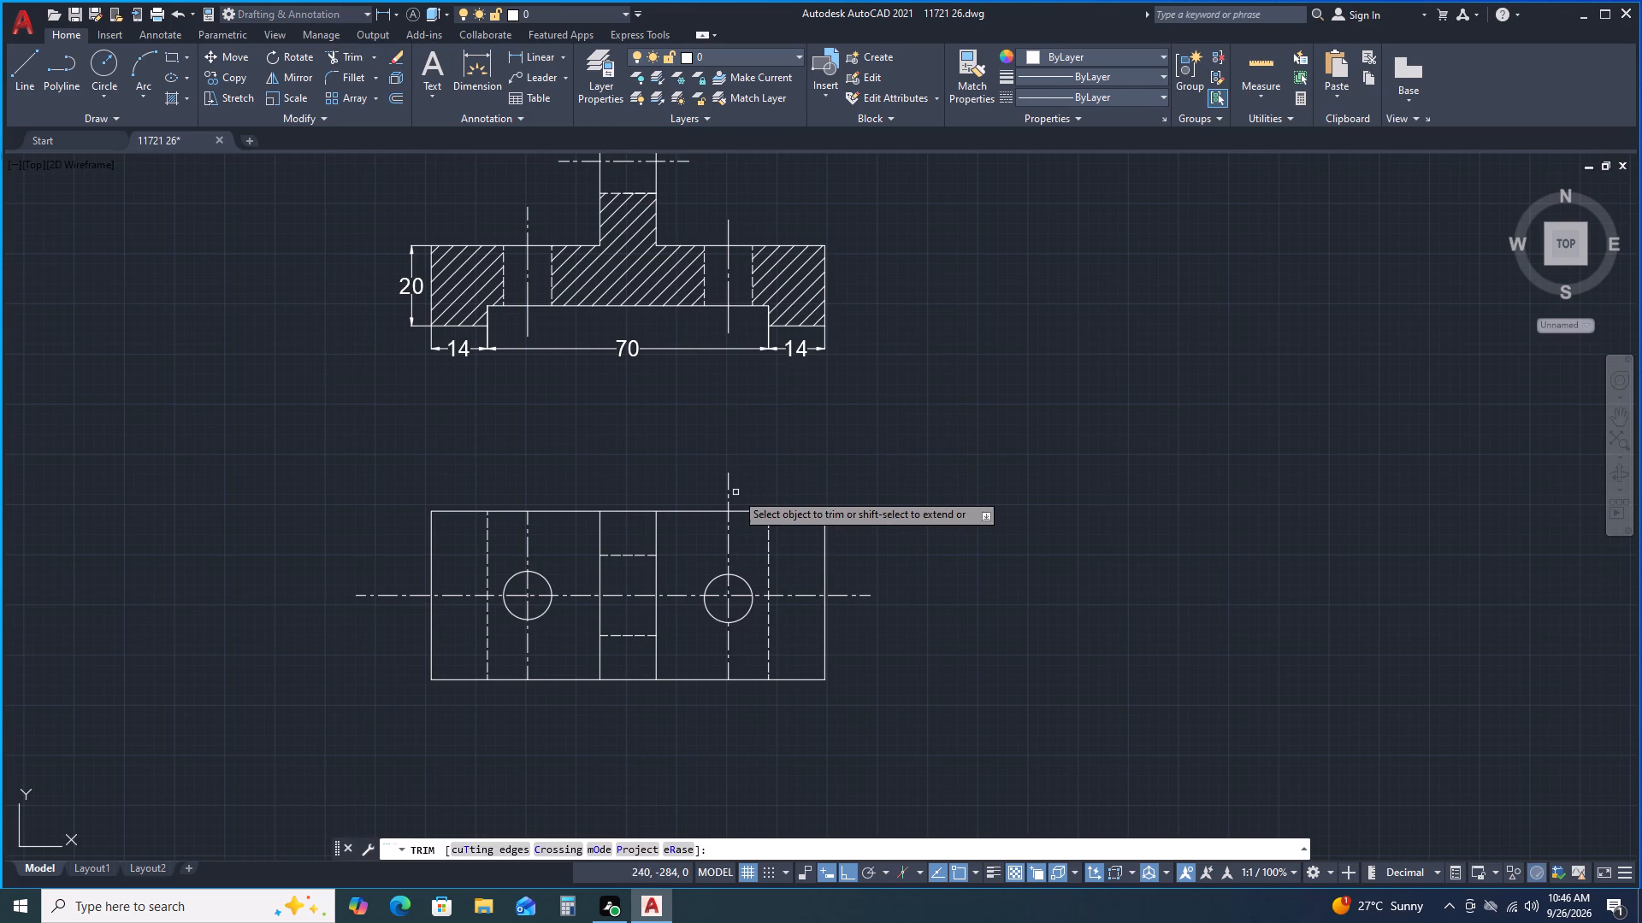
click(730, 488)
key(Escape)
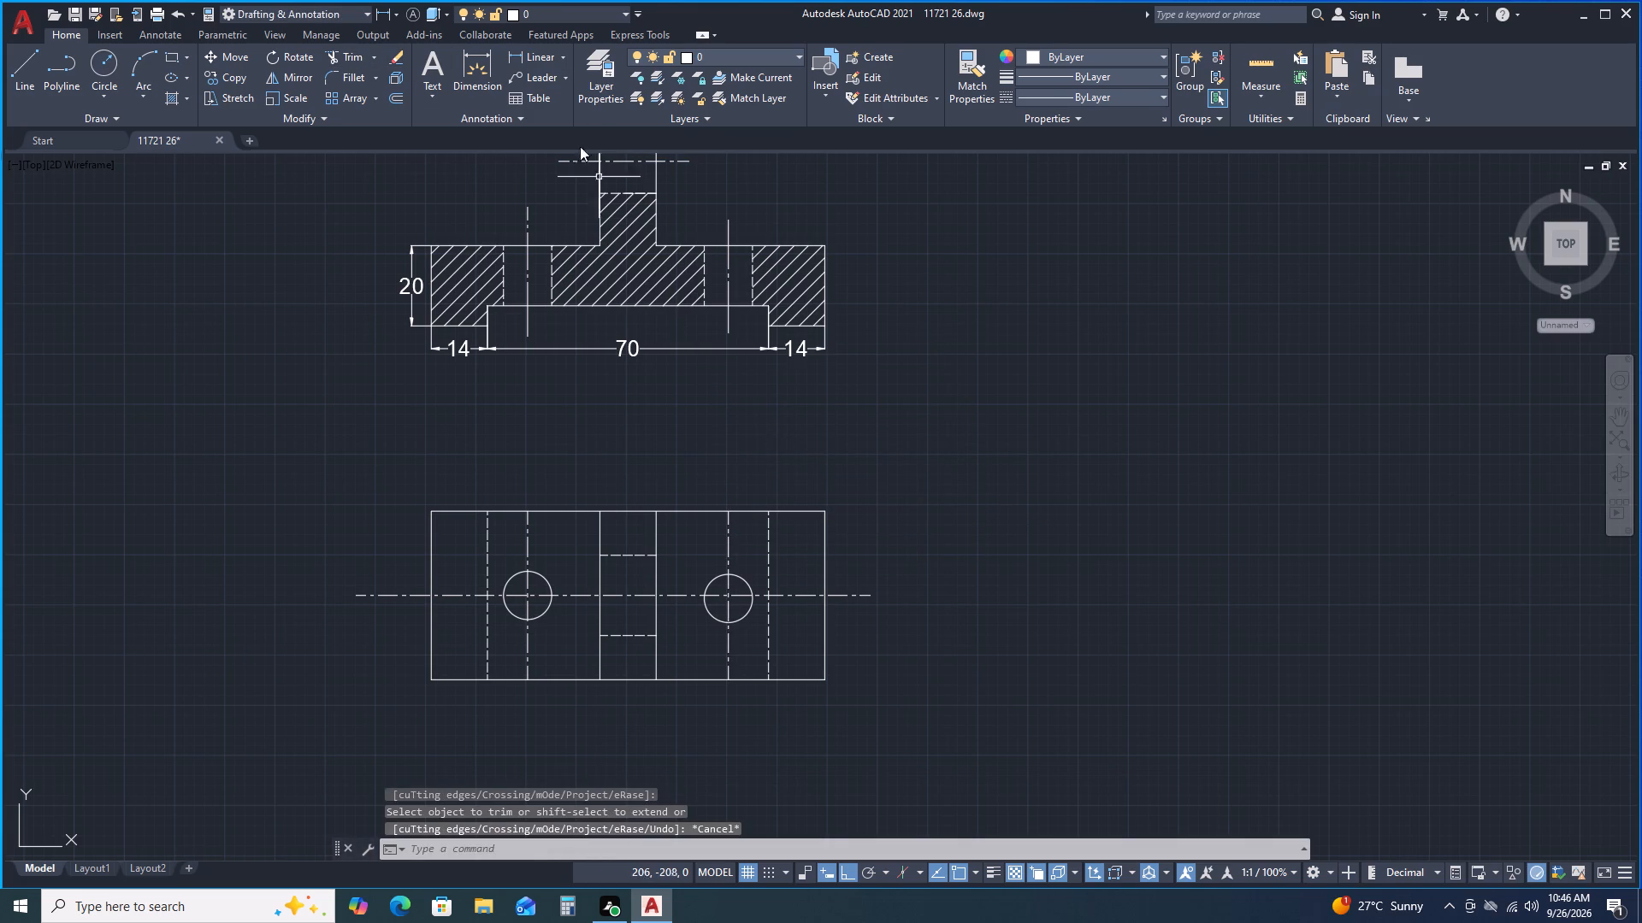
Dimension the top view's right edge and the front view's overall base width, placing the width below the existing 14-70-14 dimensions.
click(475, 76)
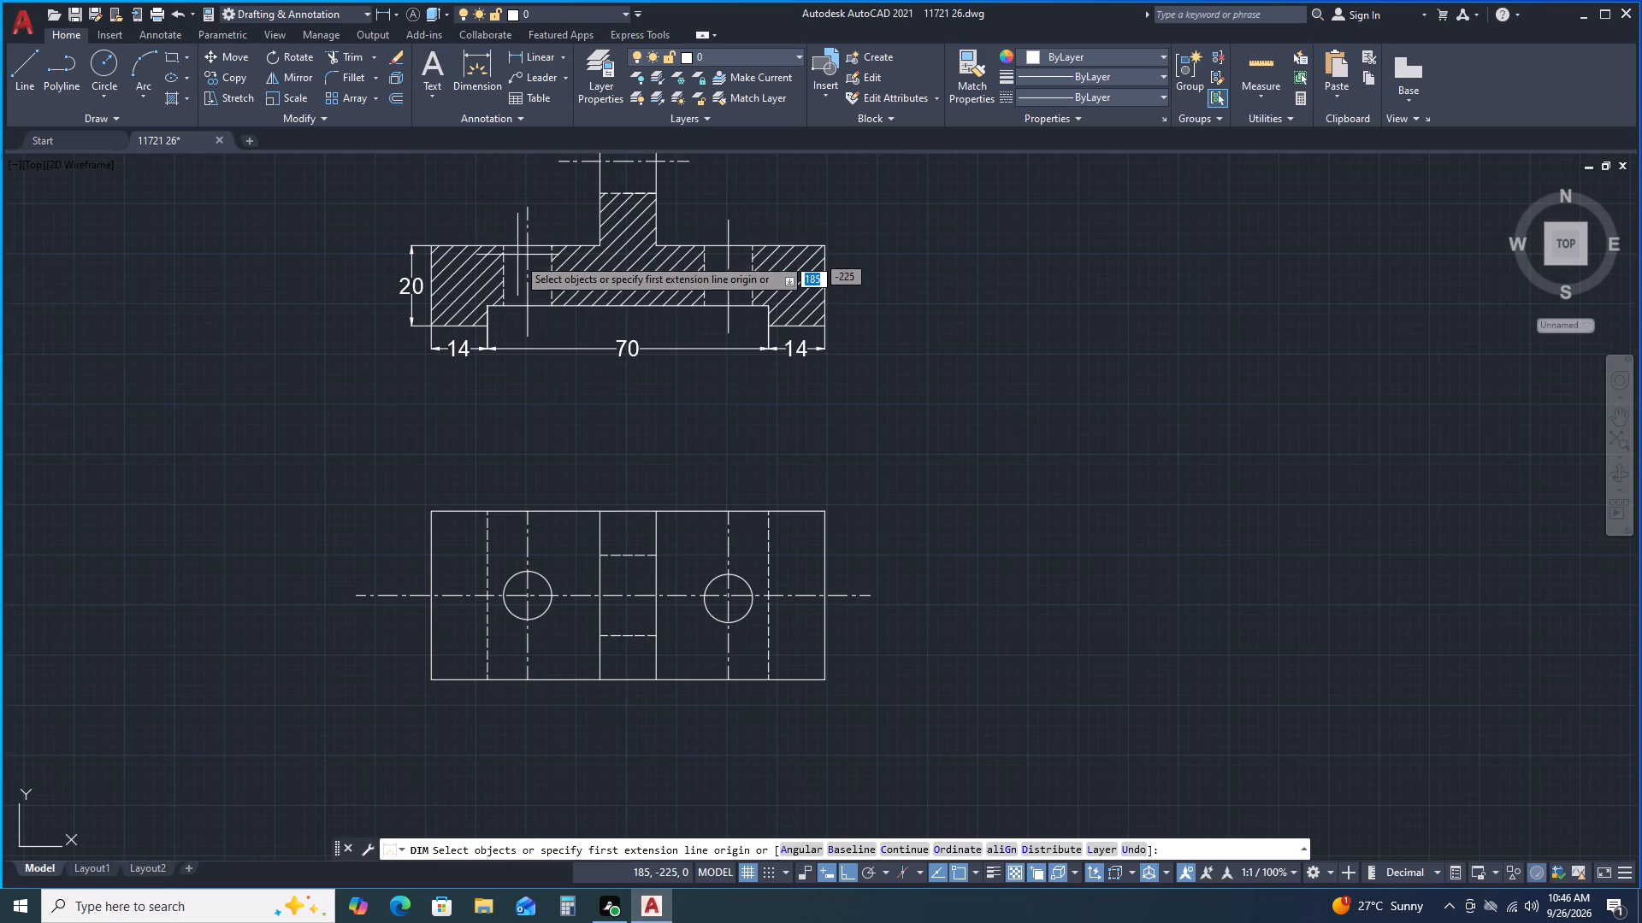
click(827, 543)
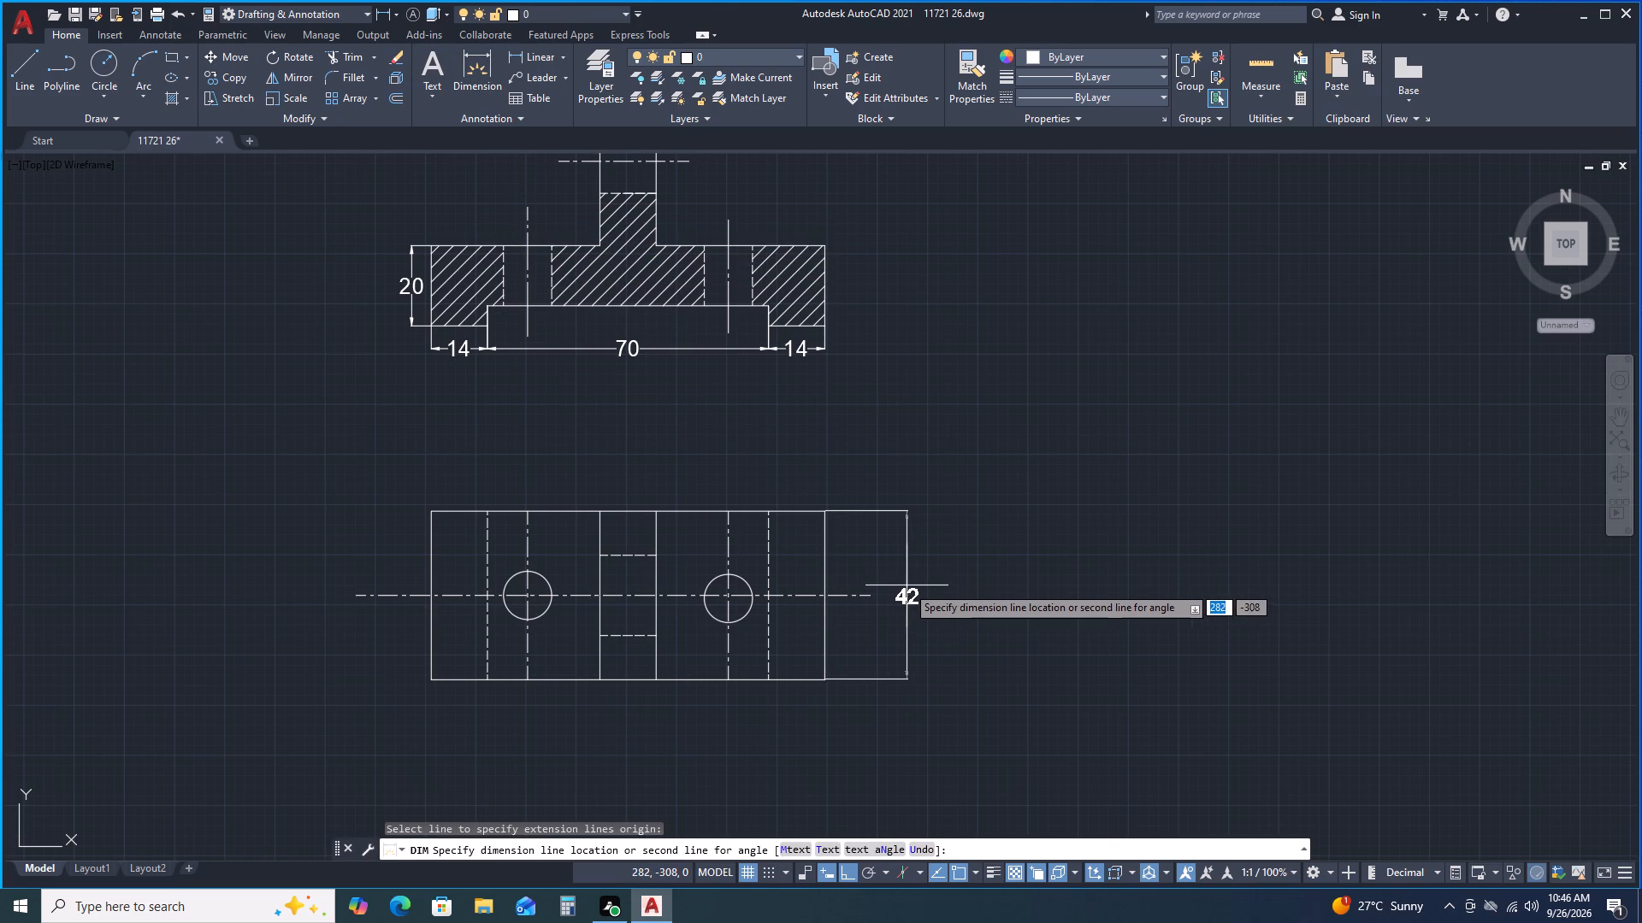
click(907, 585)
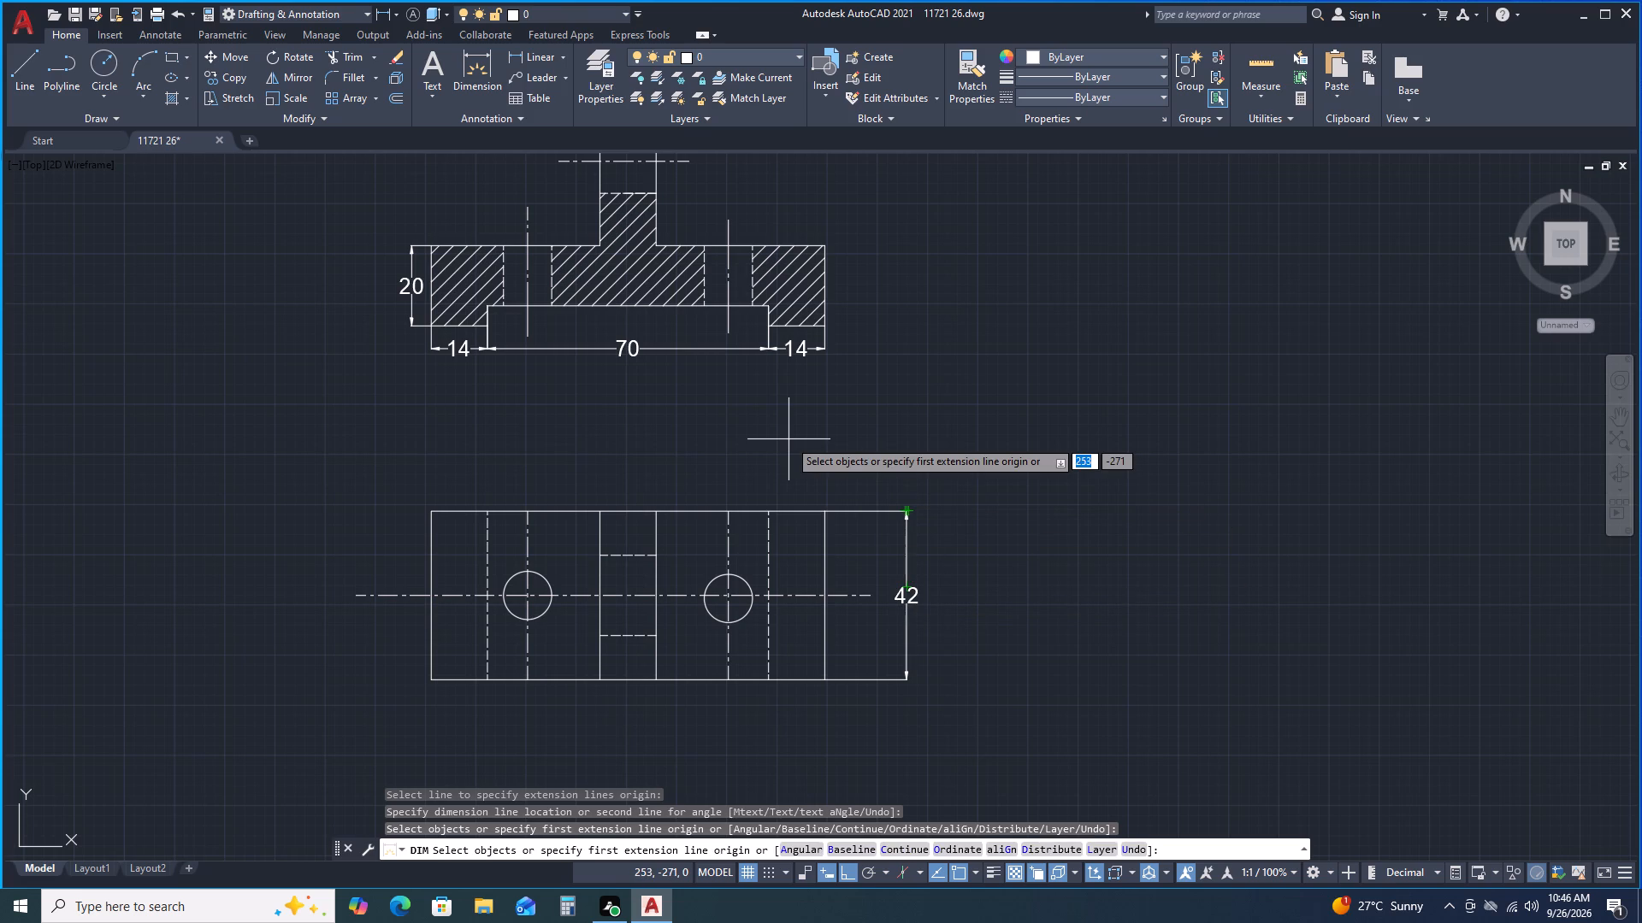
click(432, 326)
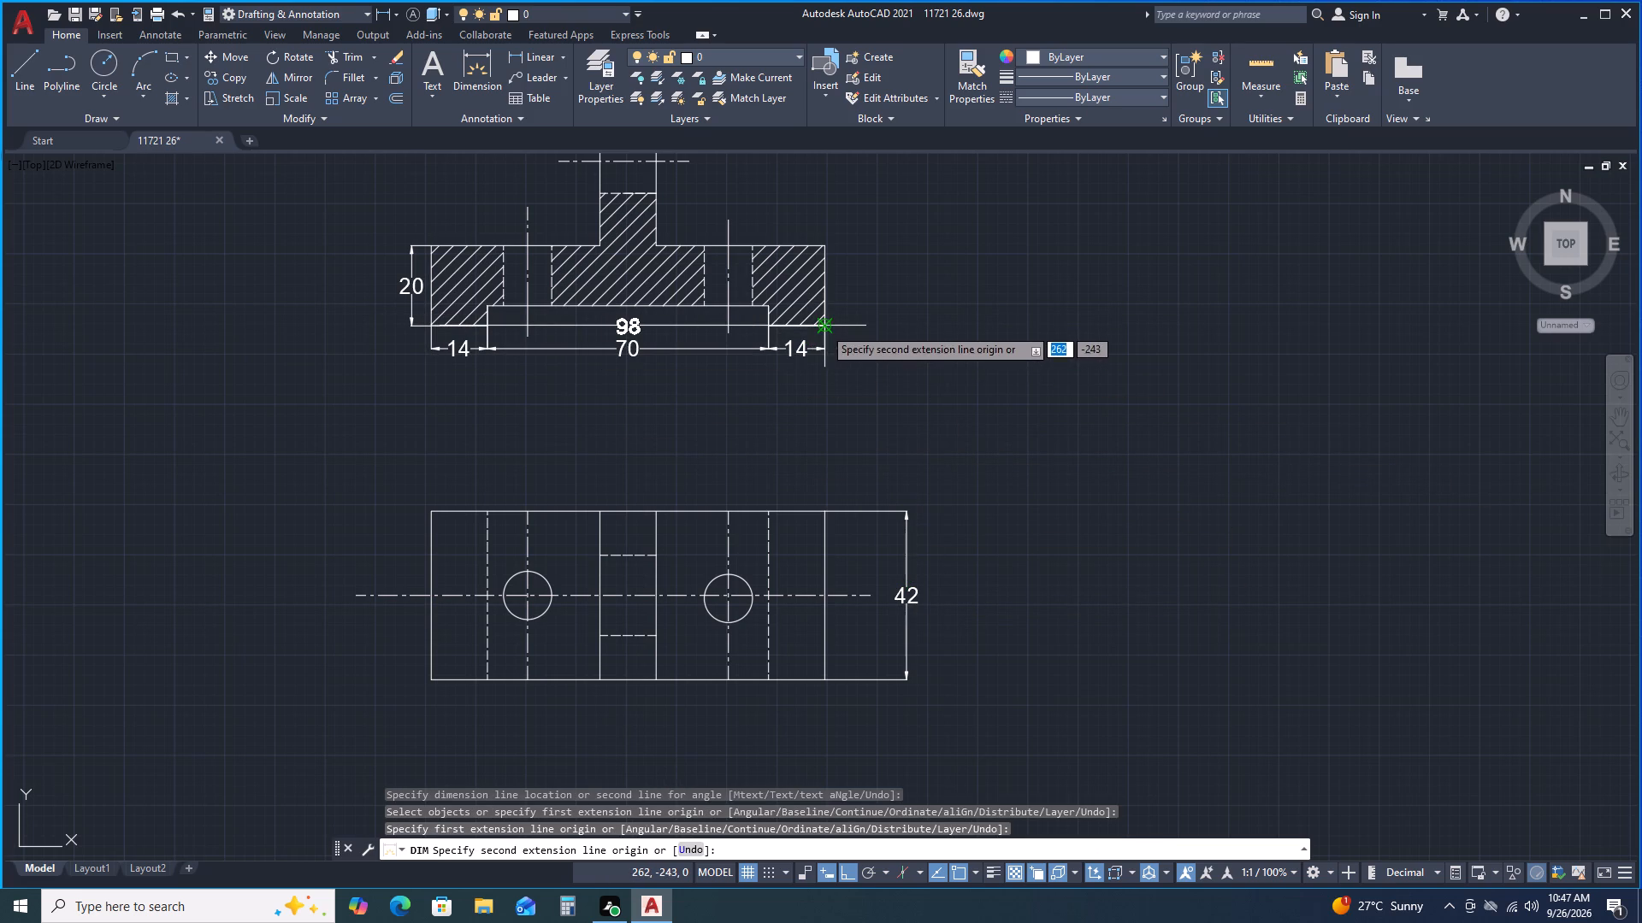
click(824, 326)
click(837, 393)
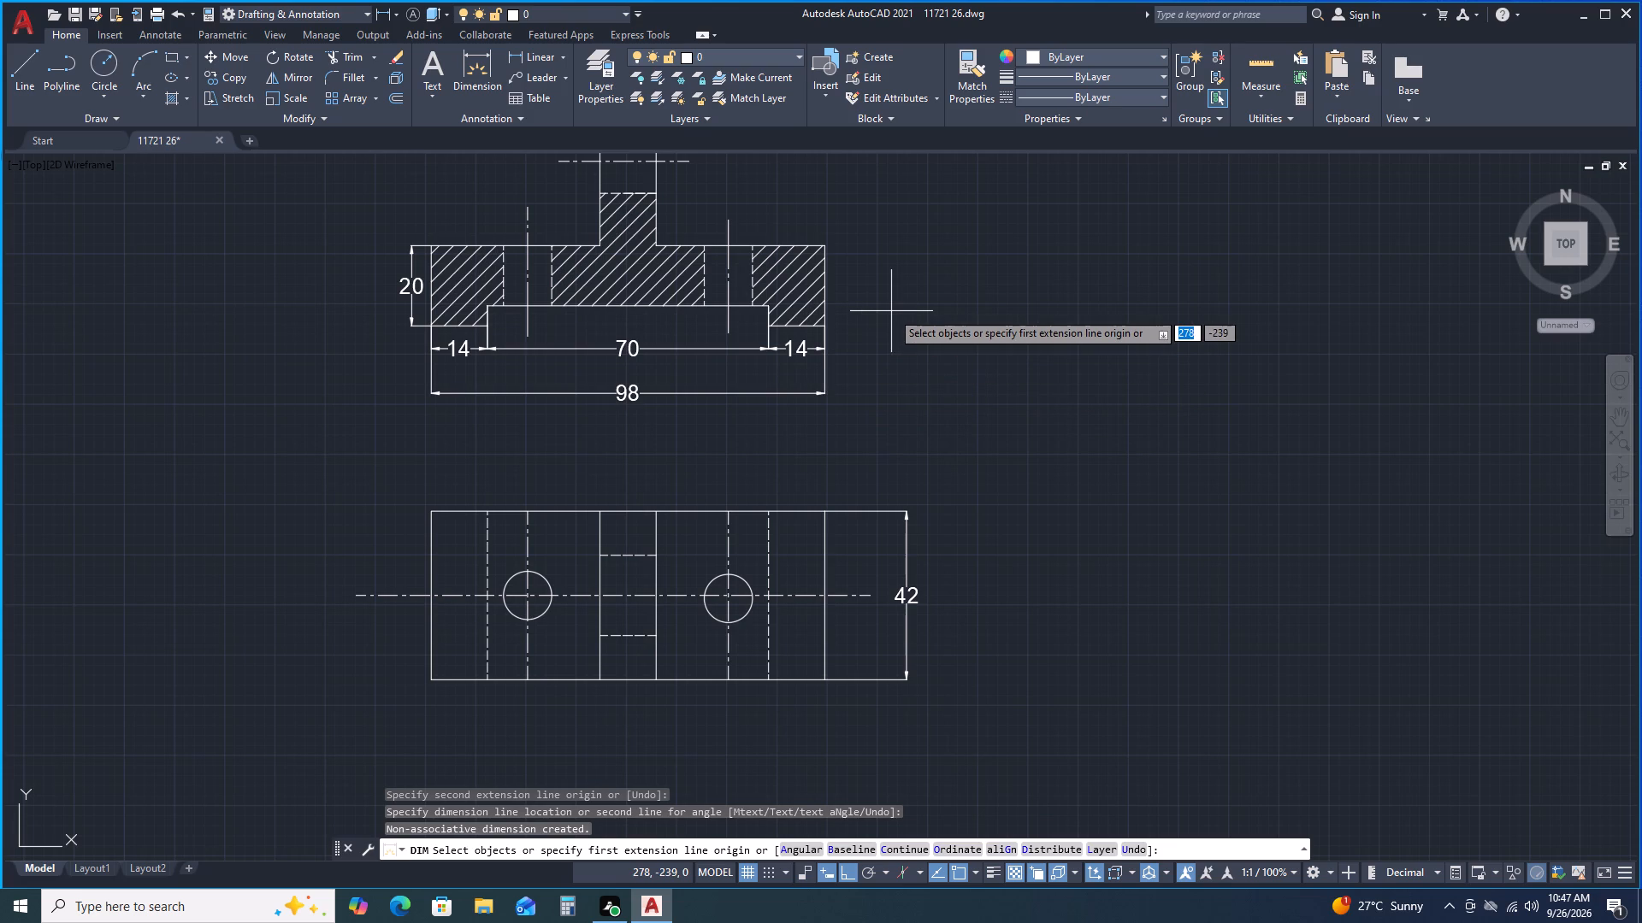
Draw the side view's base as a 42 by 20 line rectangle left of the front view, level with the front view's base.
middle_drag(966, 314, 1015, 418)
middle_click(1017, 424)
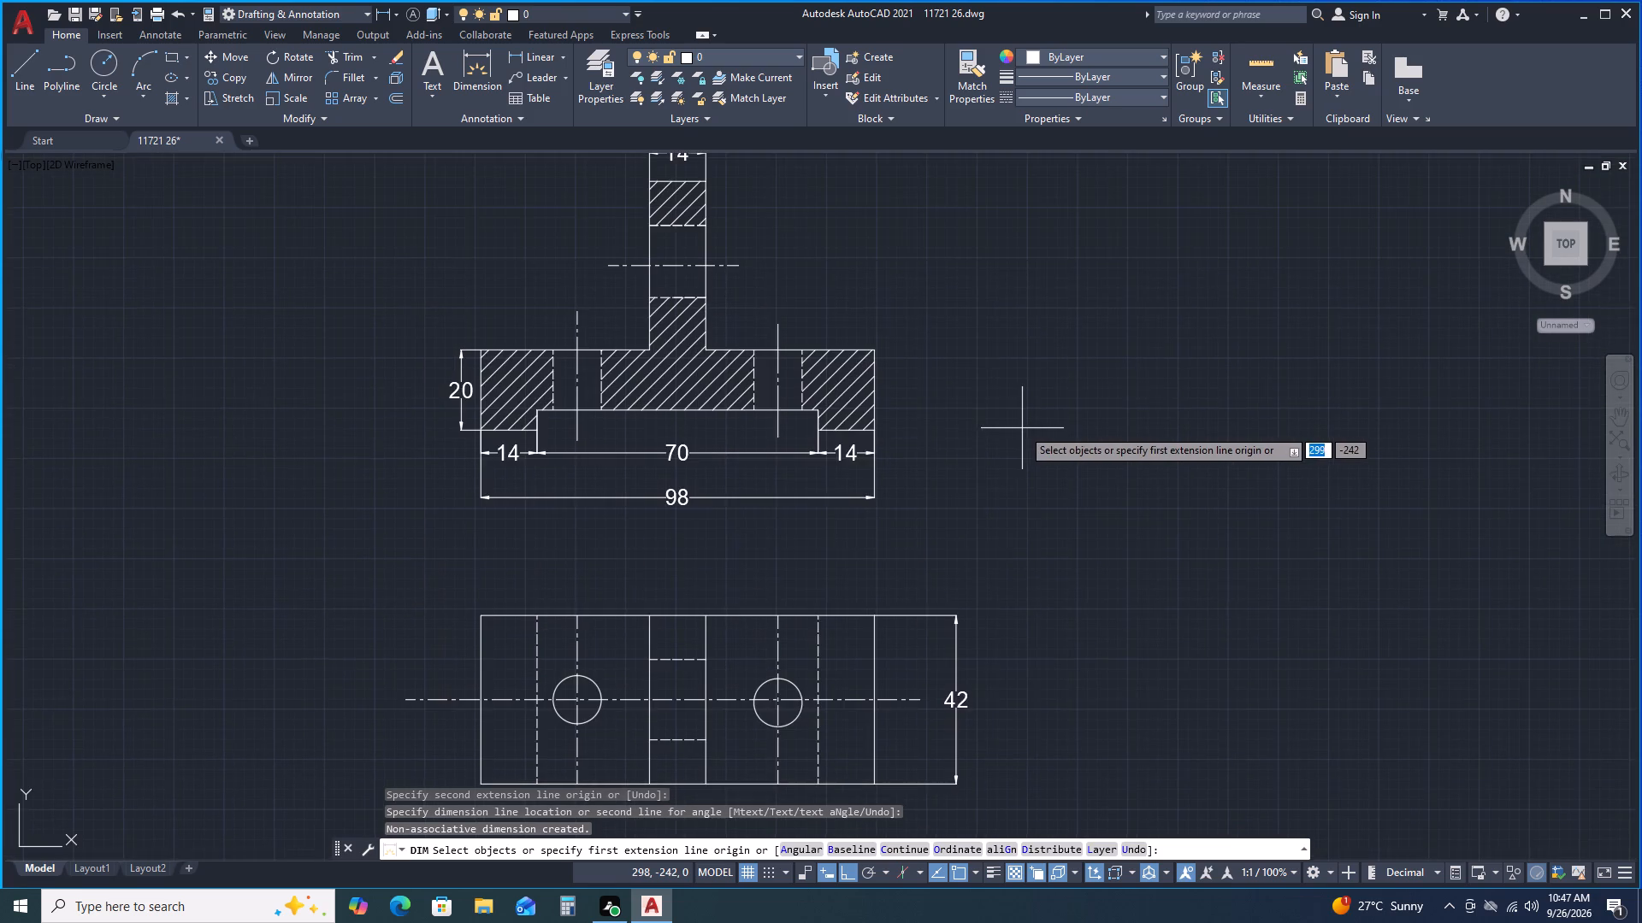
scroll(1024, 429, down, 1)
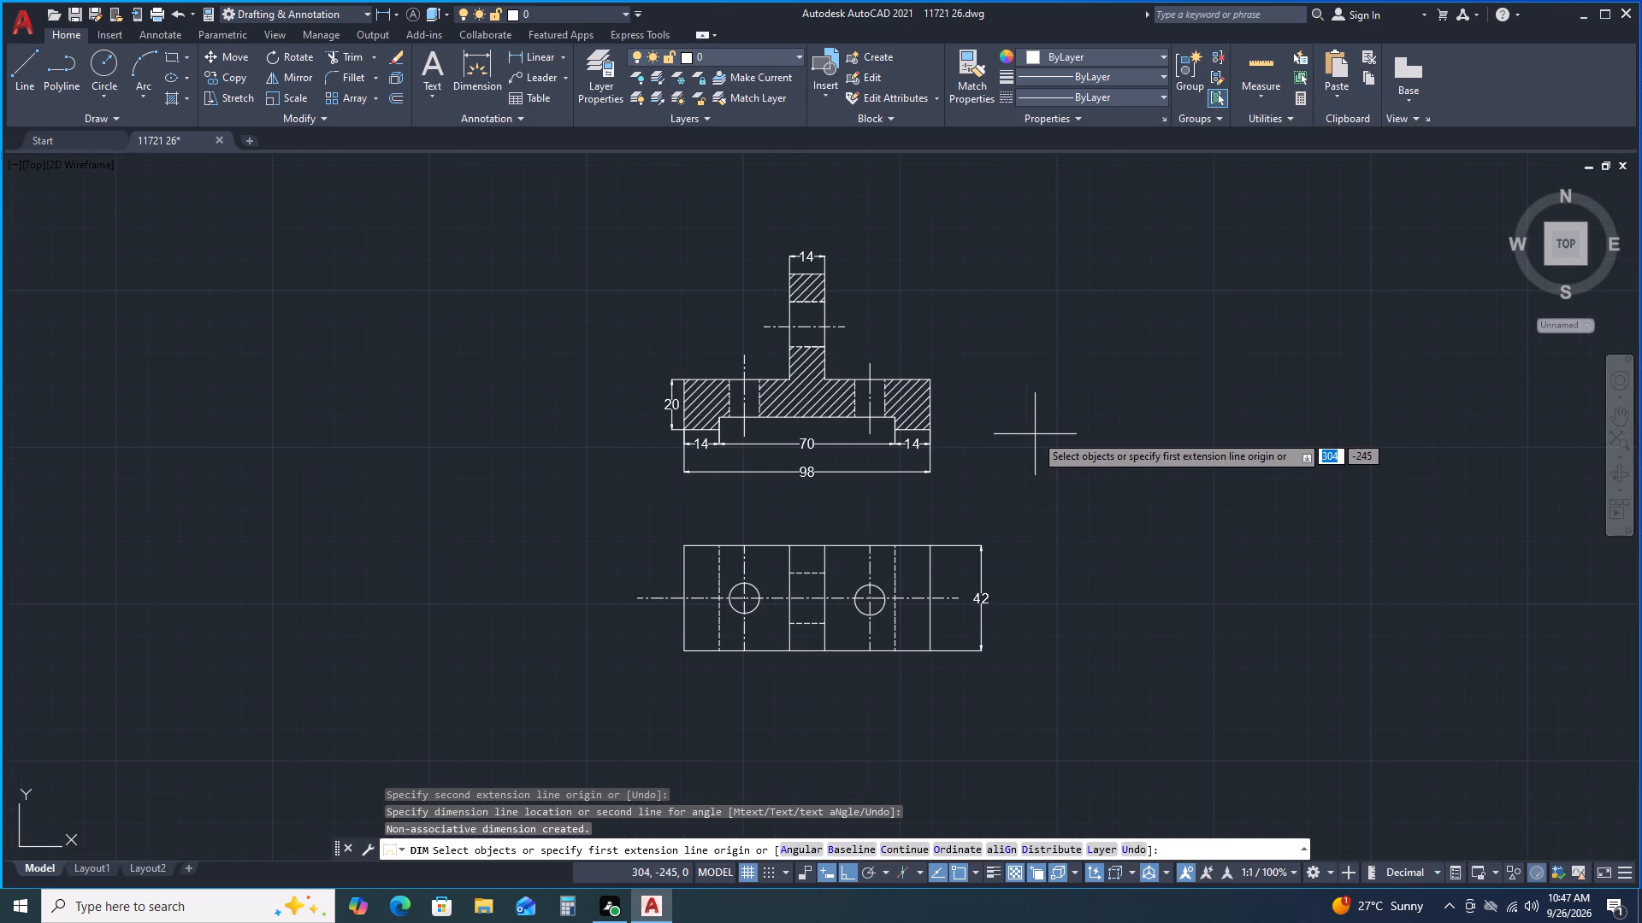
middle_drag(983, 483, 1063, 491)
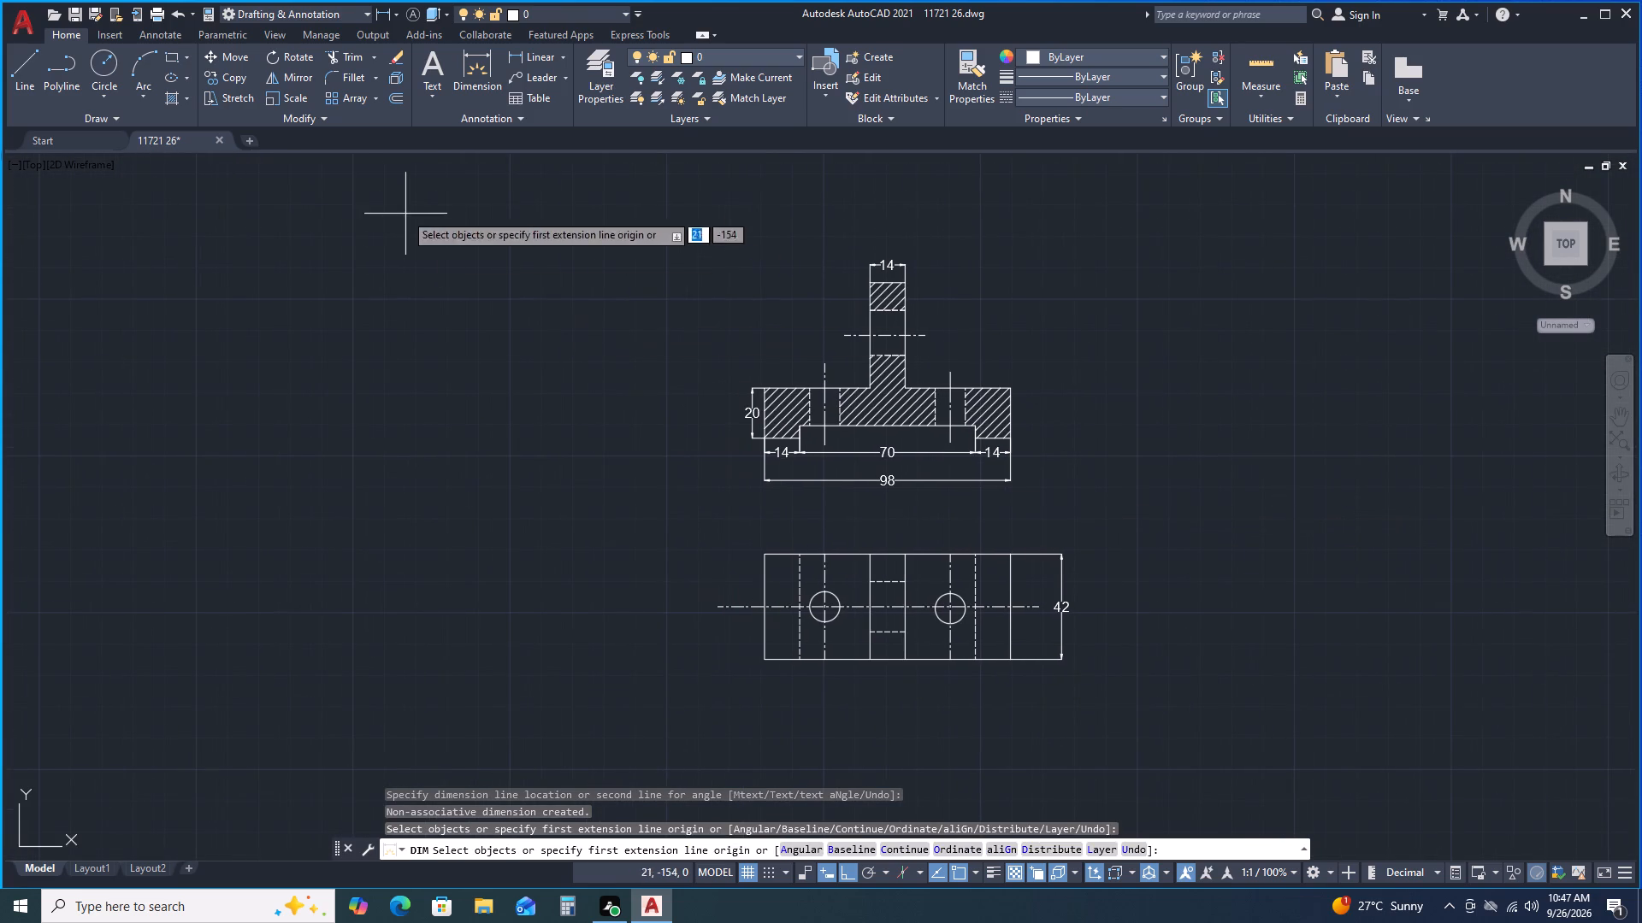
click(25, 73)
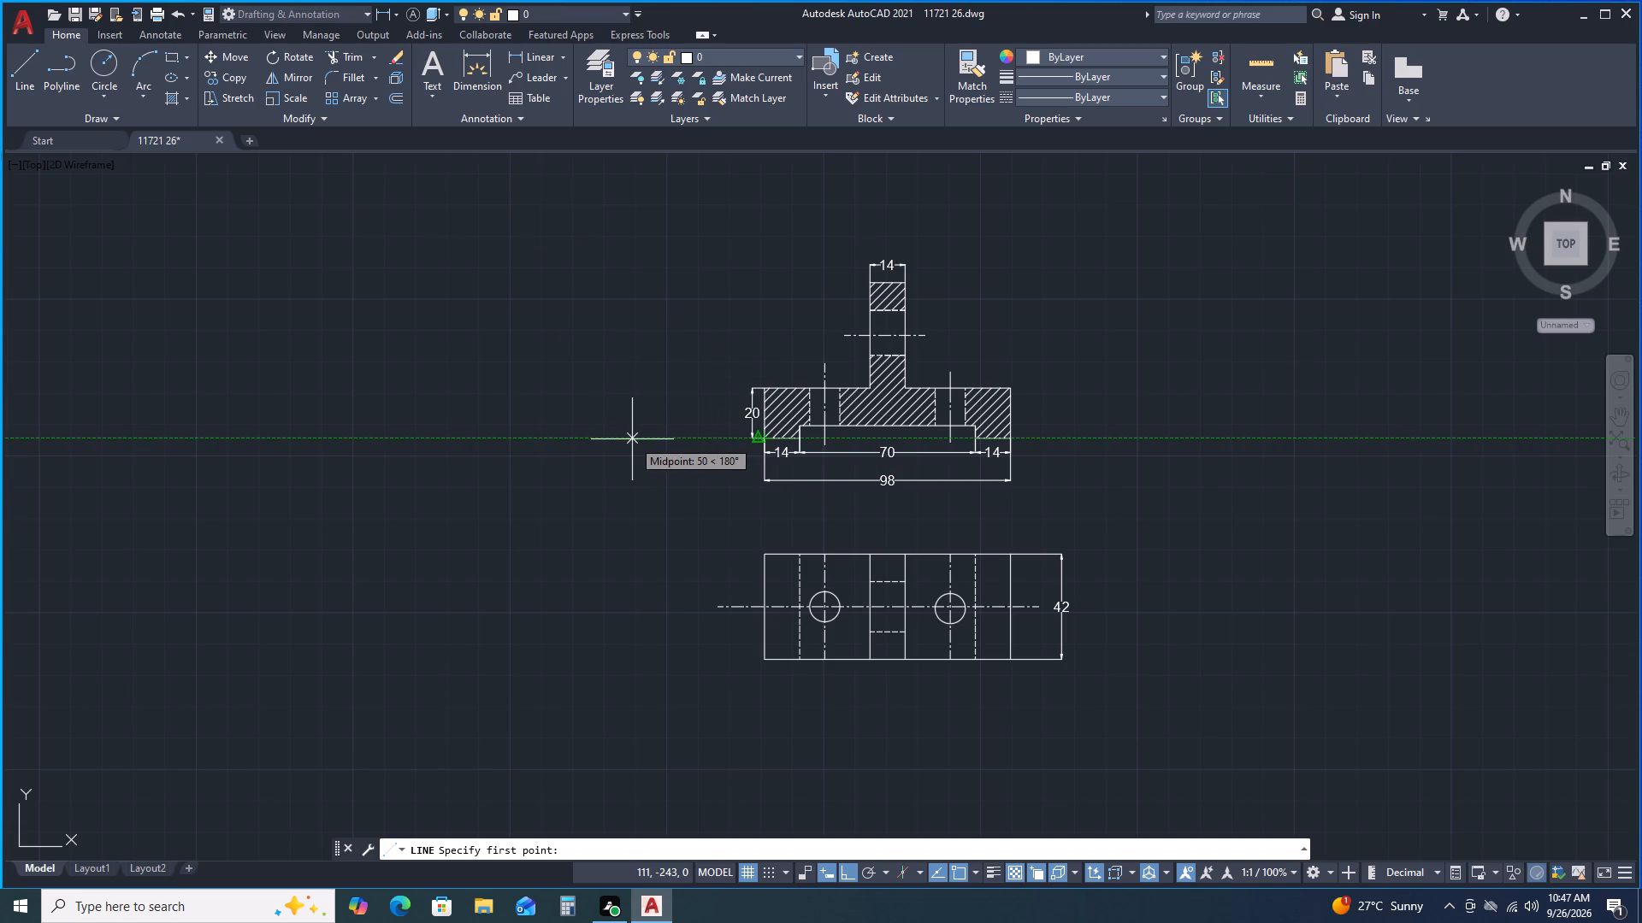
click(632, 439)
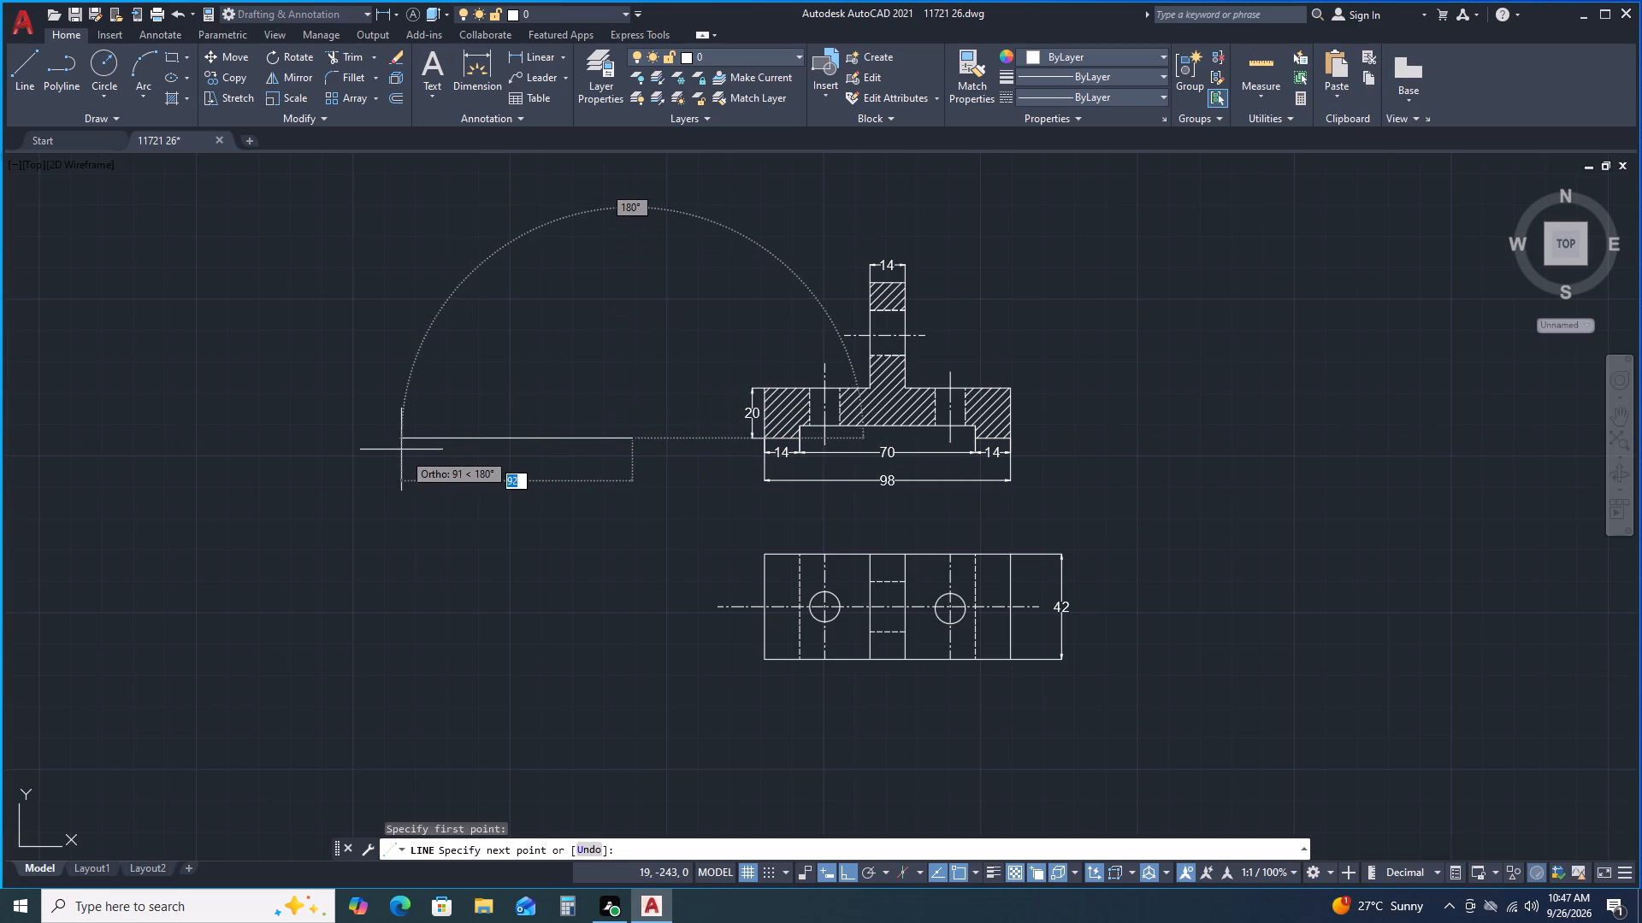
text(42)
key(Return)
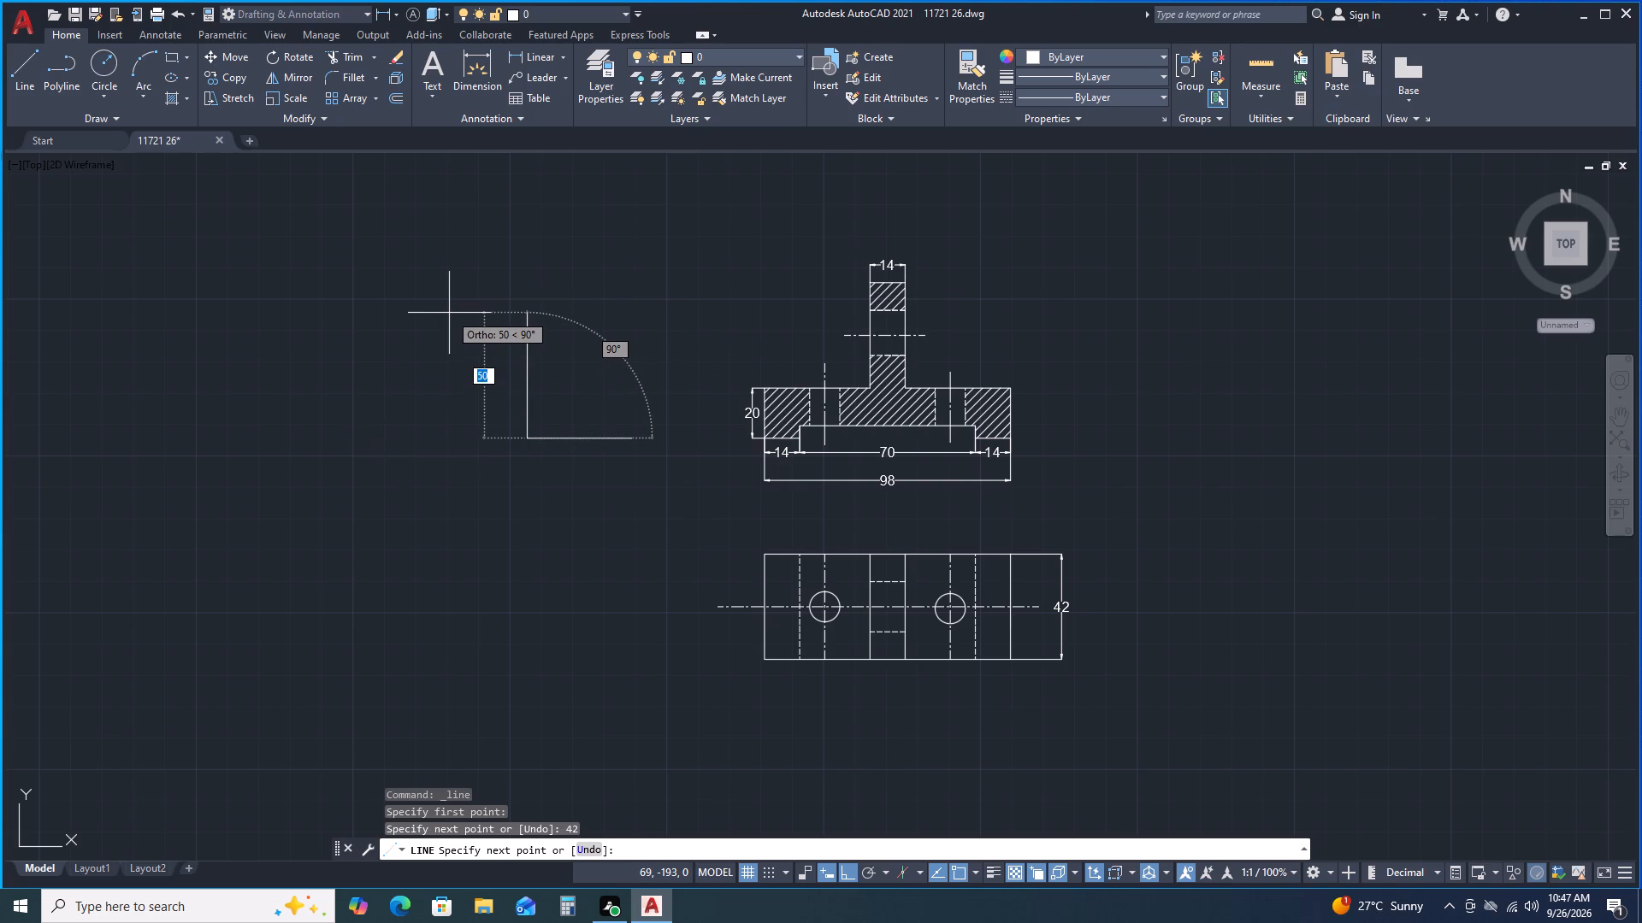
text(20)
key(Return)
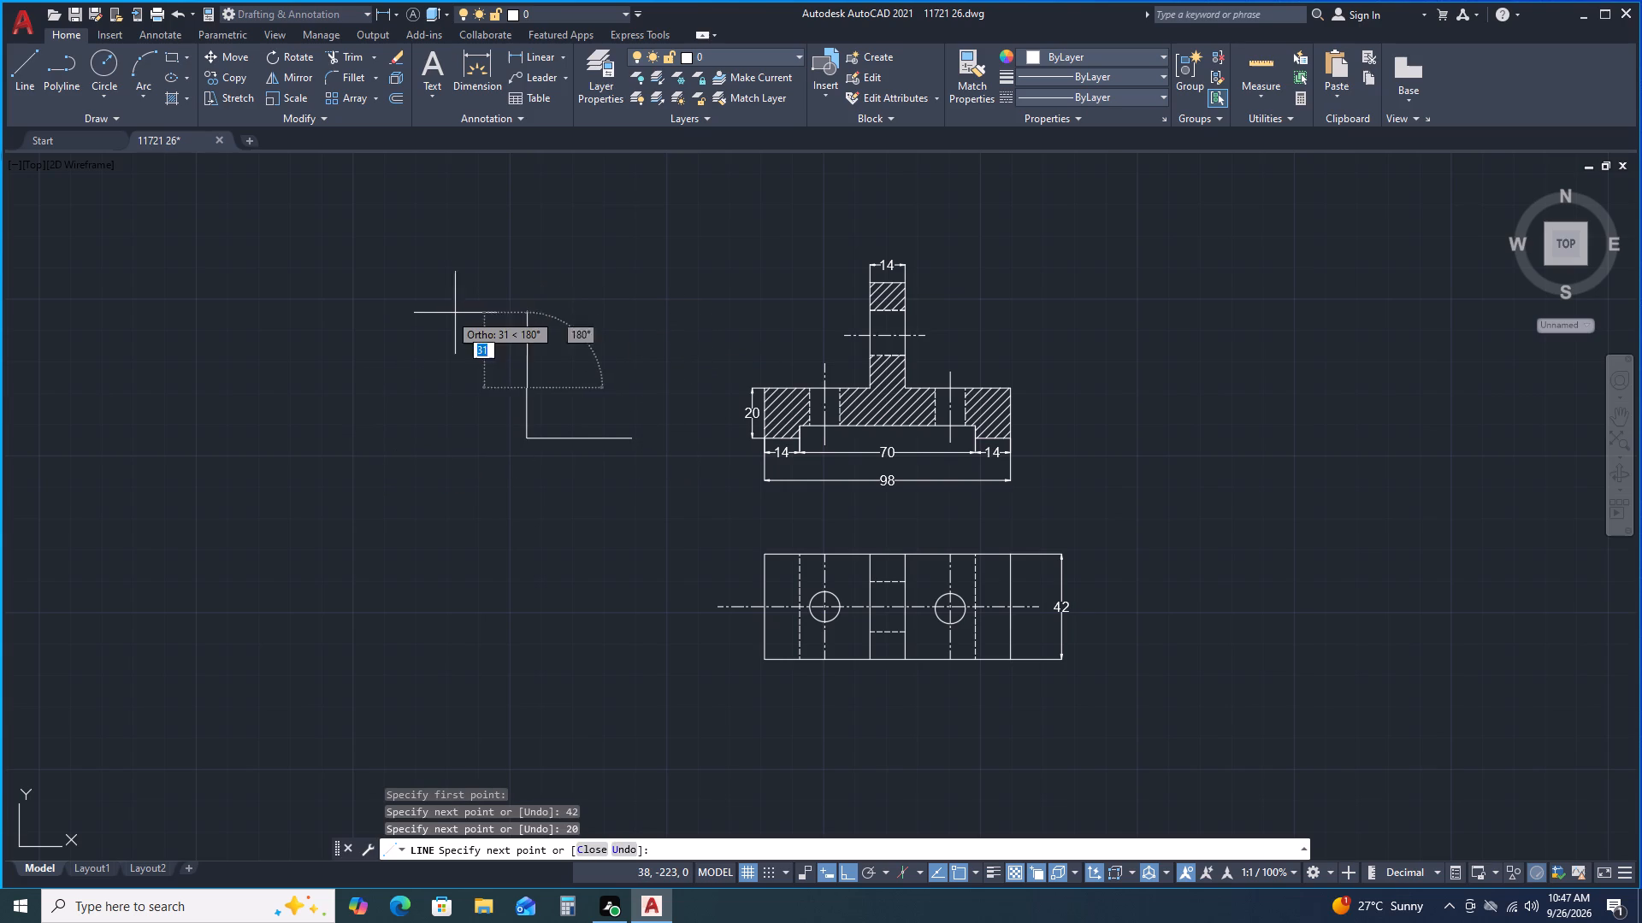
text(42)
key(Return)
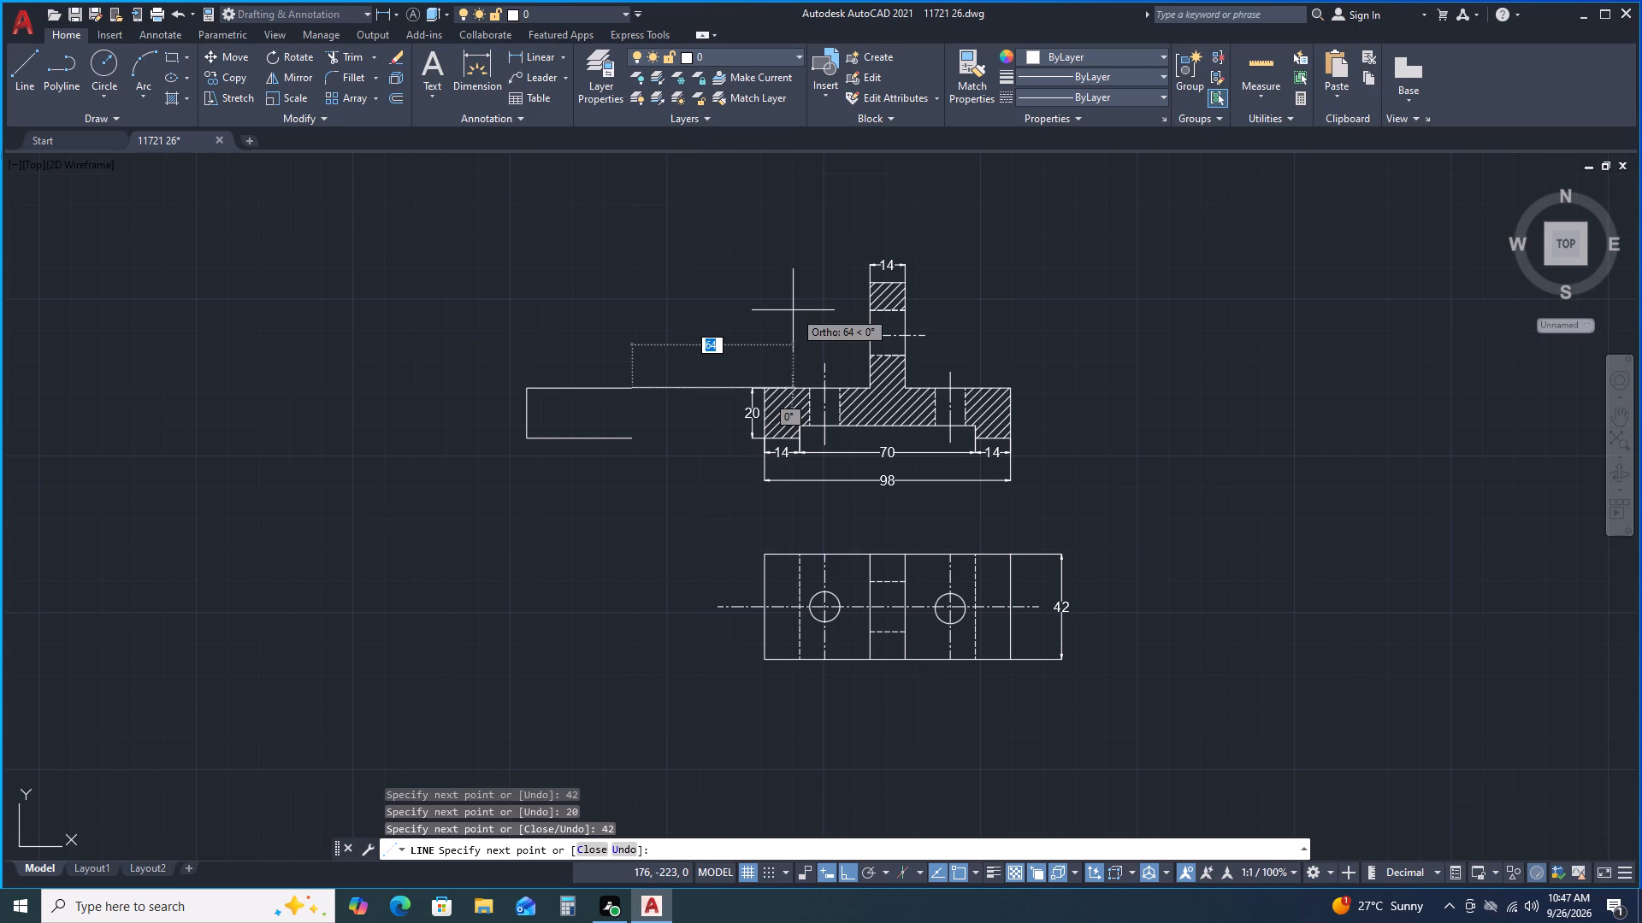
click(635, 433)
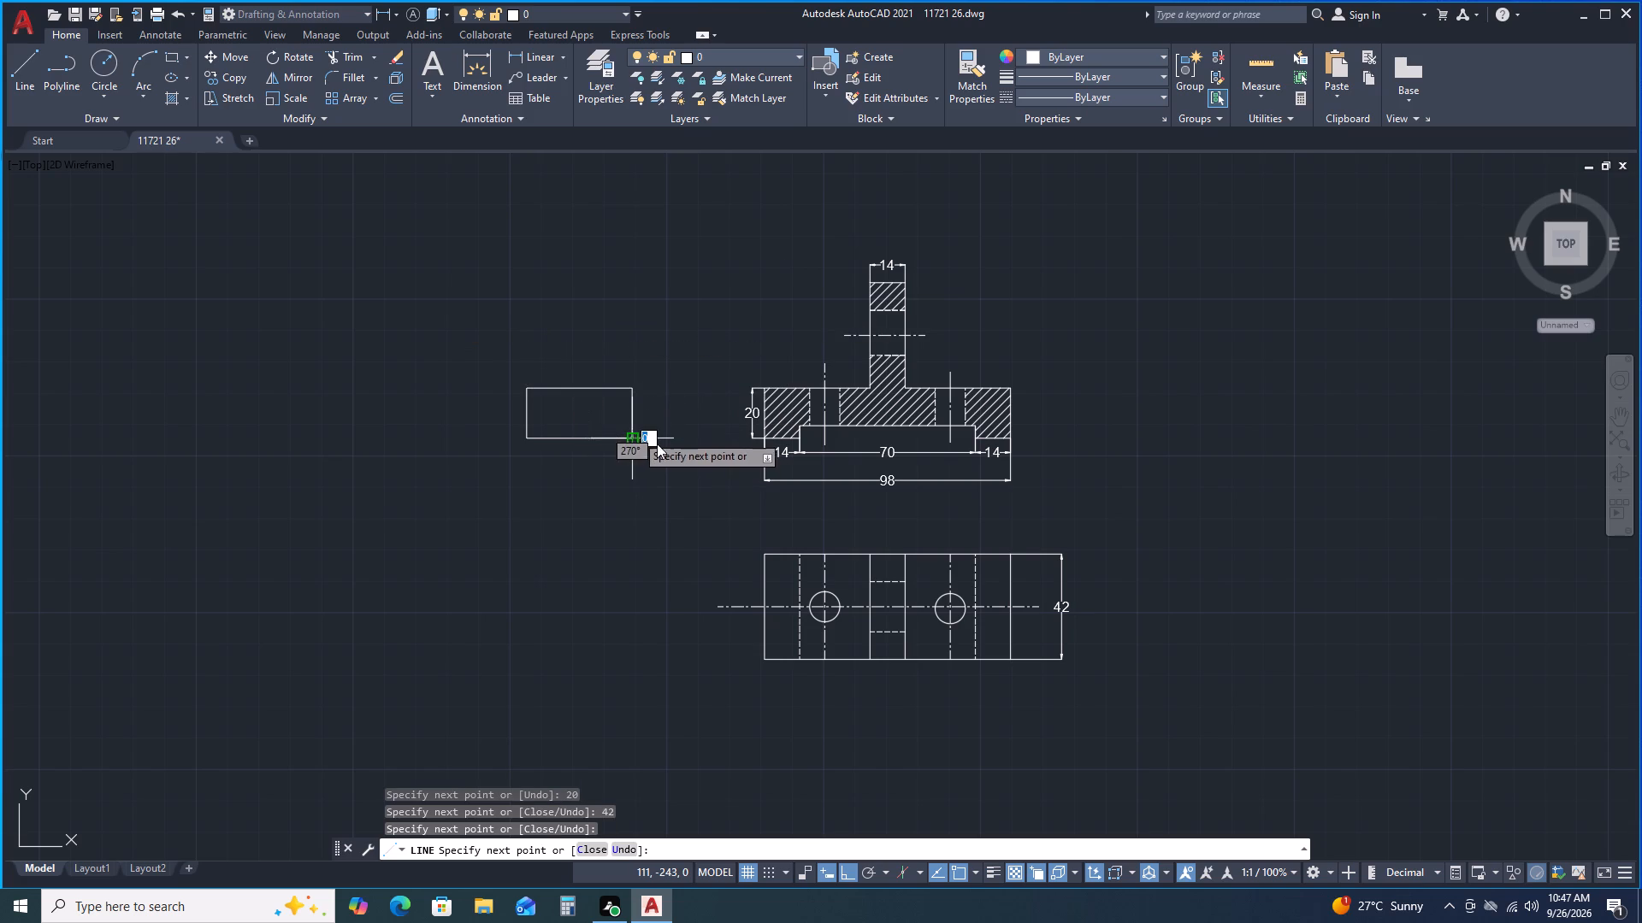
key(space)
Draw the upright's outline from the base's upper-left corner area: 21 up, 42 across, and down to the base's top-right corner.
scroll(596, 383, up, 1)
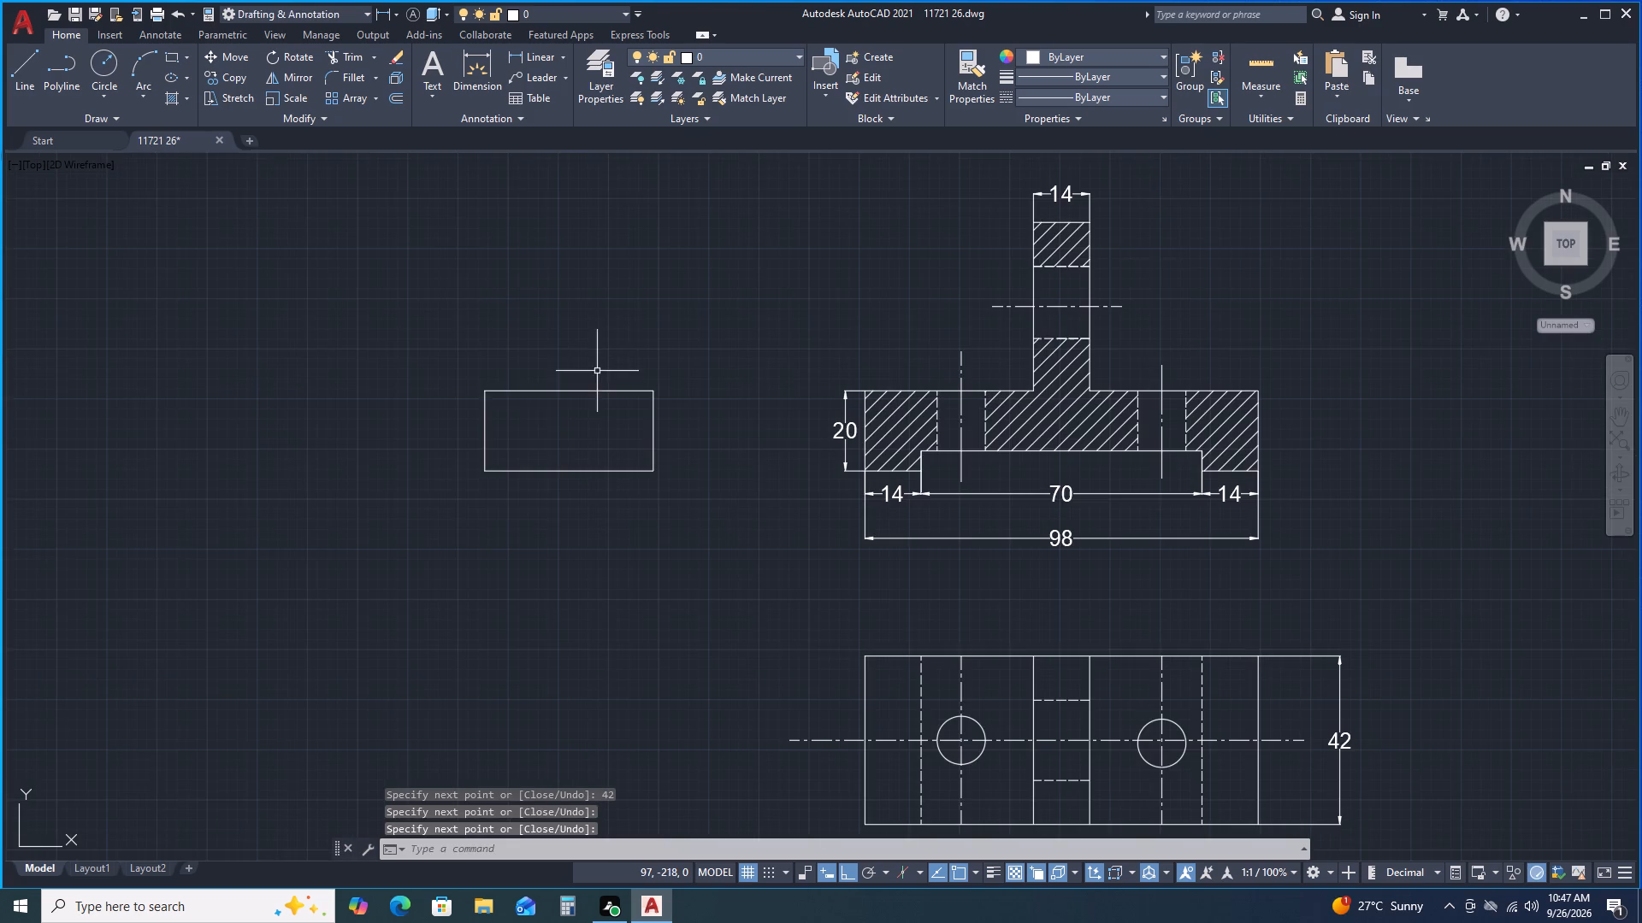
key(space)
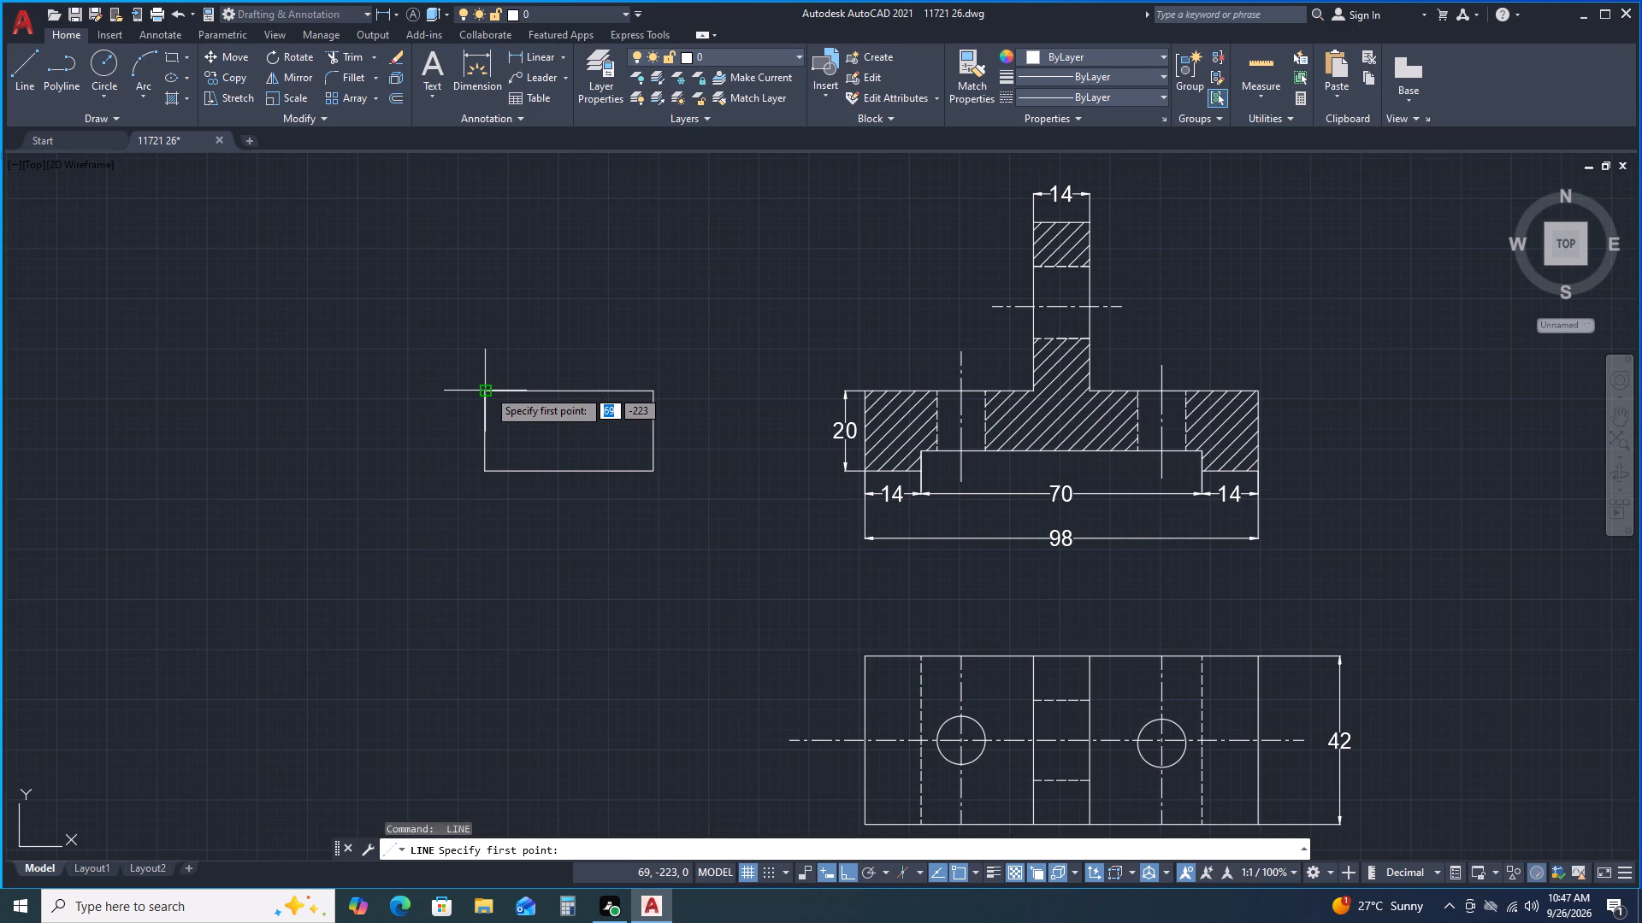
click(482, 403)
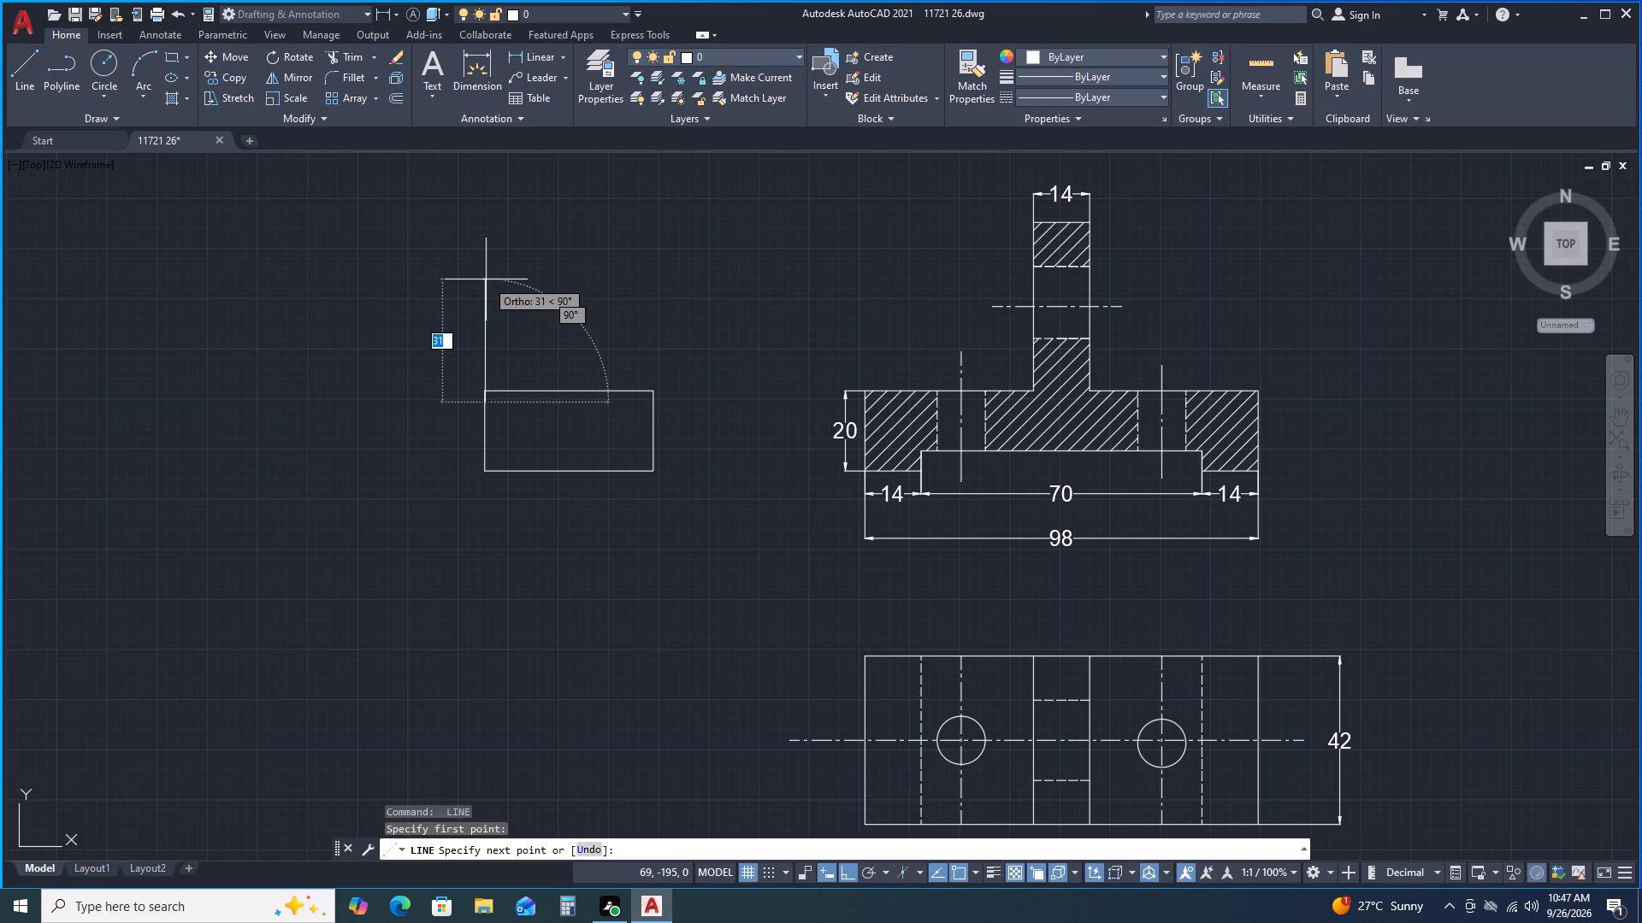
text(21)
key(Return)
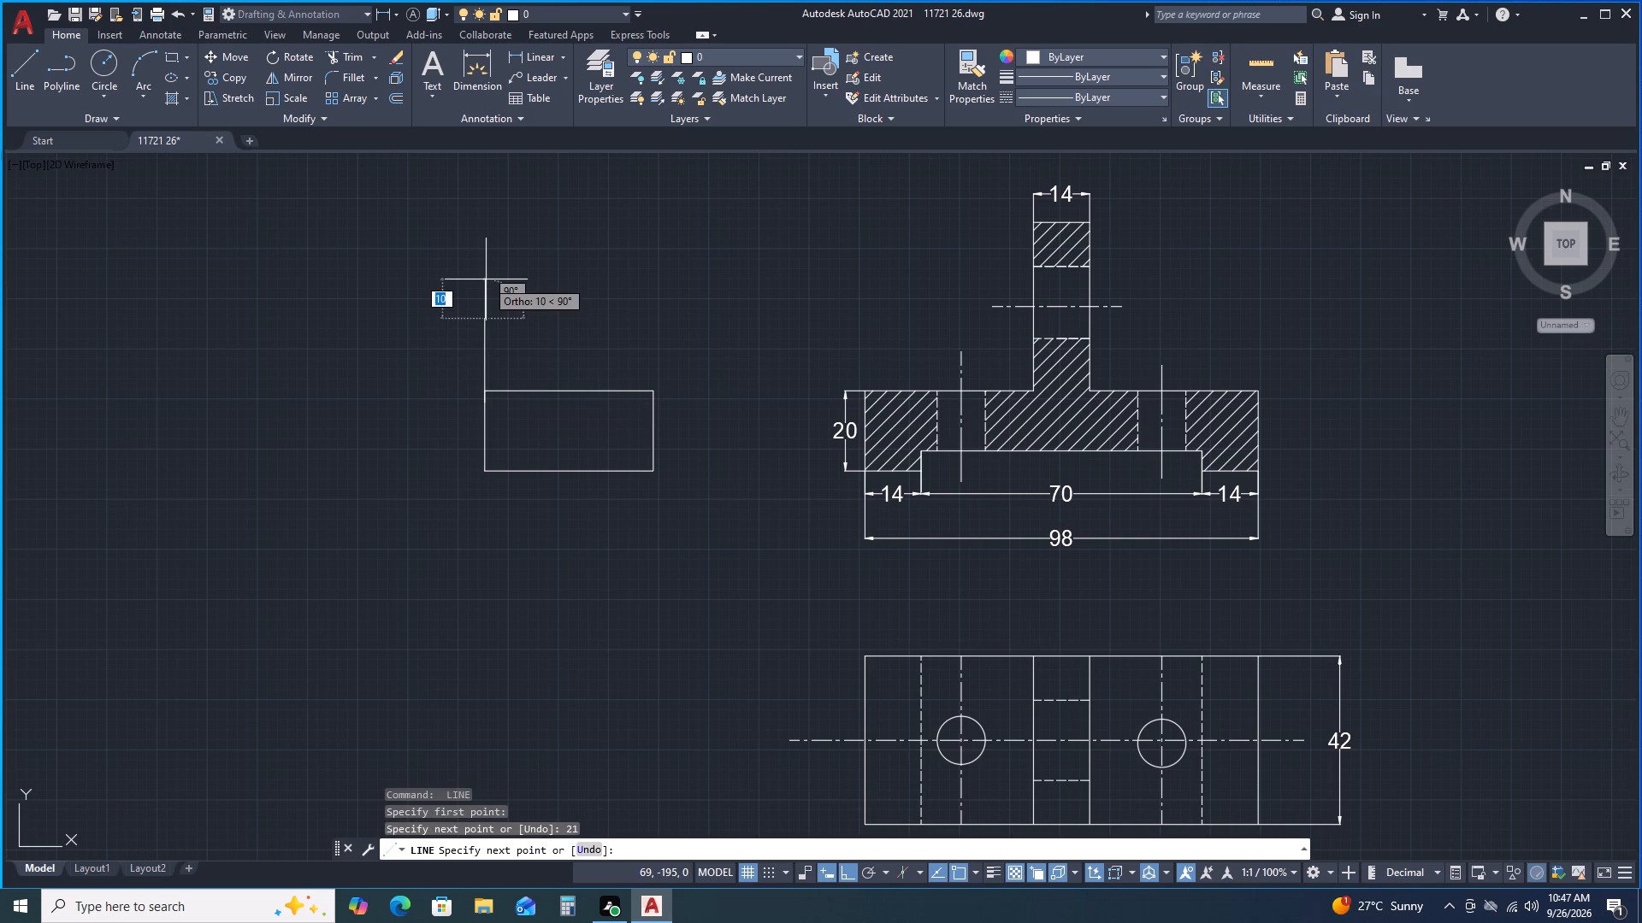
text(42)
key(Return)
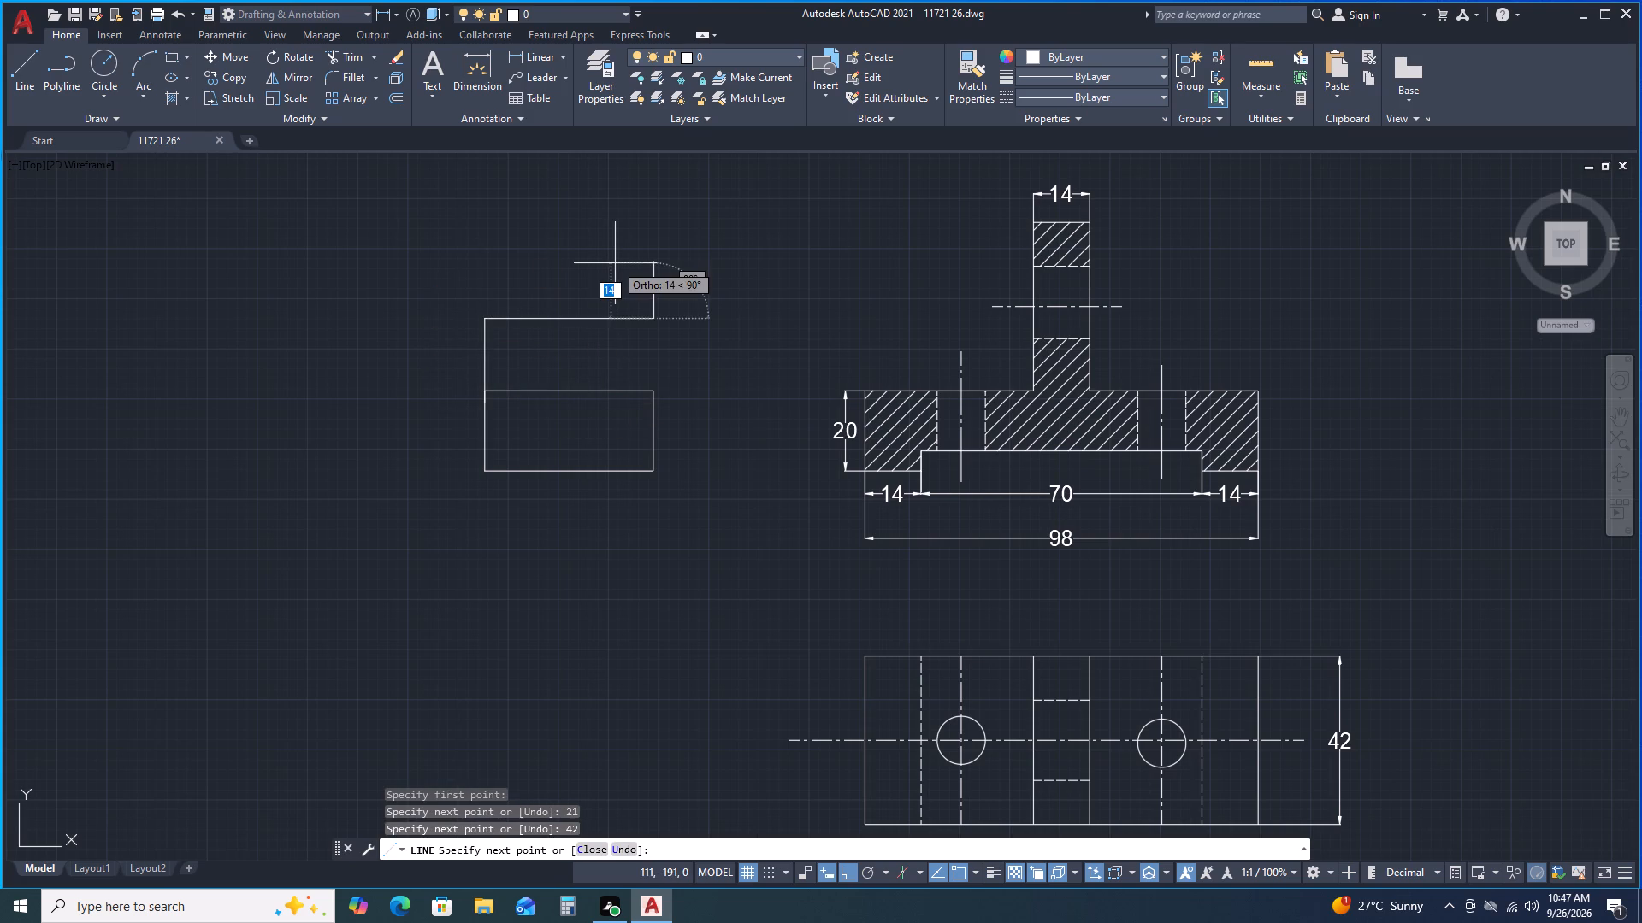
click(656, 391)
key(space)
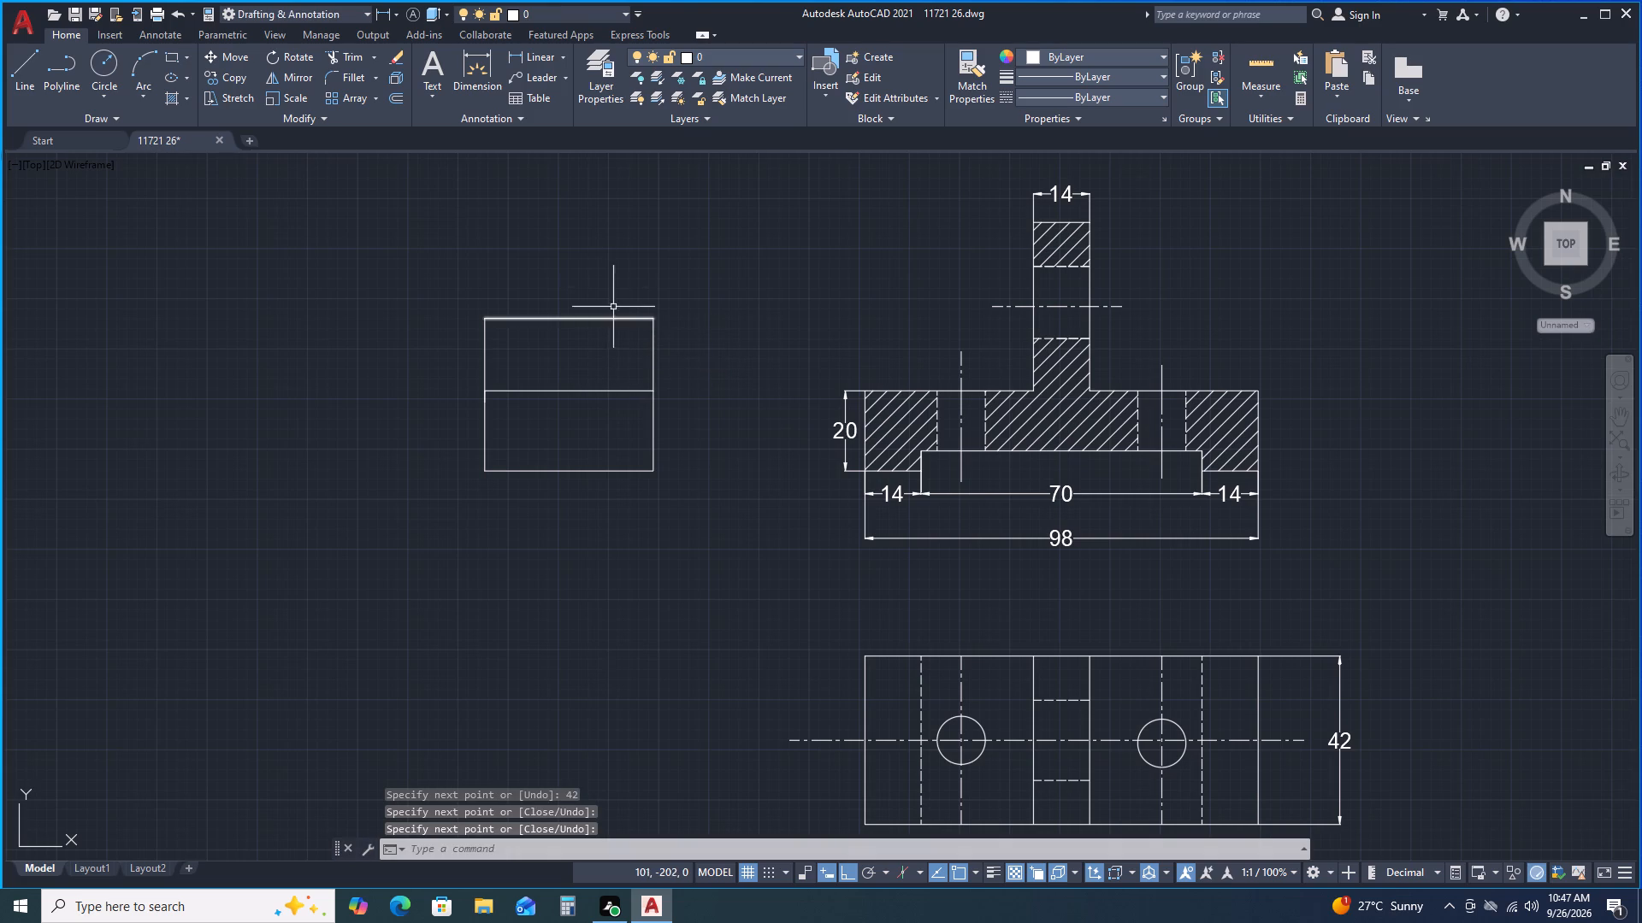
Draw two concentric circles of radius 21 and 10 centred on the midpoint of the side view's top line.
middle_drag(631, 293, 631, 362)
key(space)
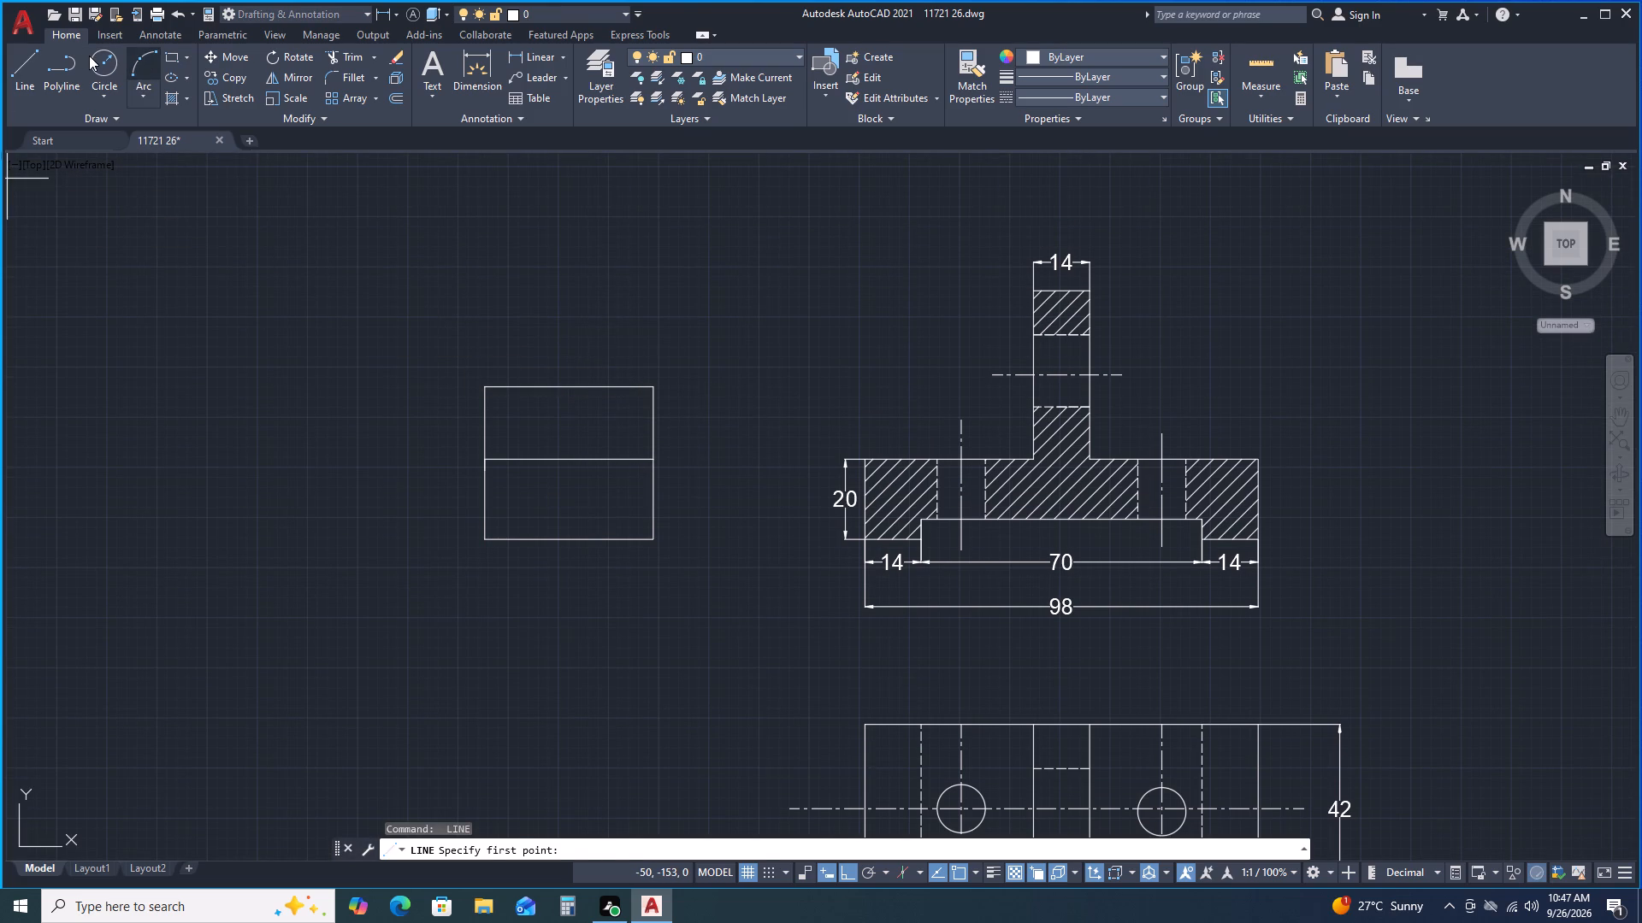
click(89, 56)
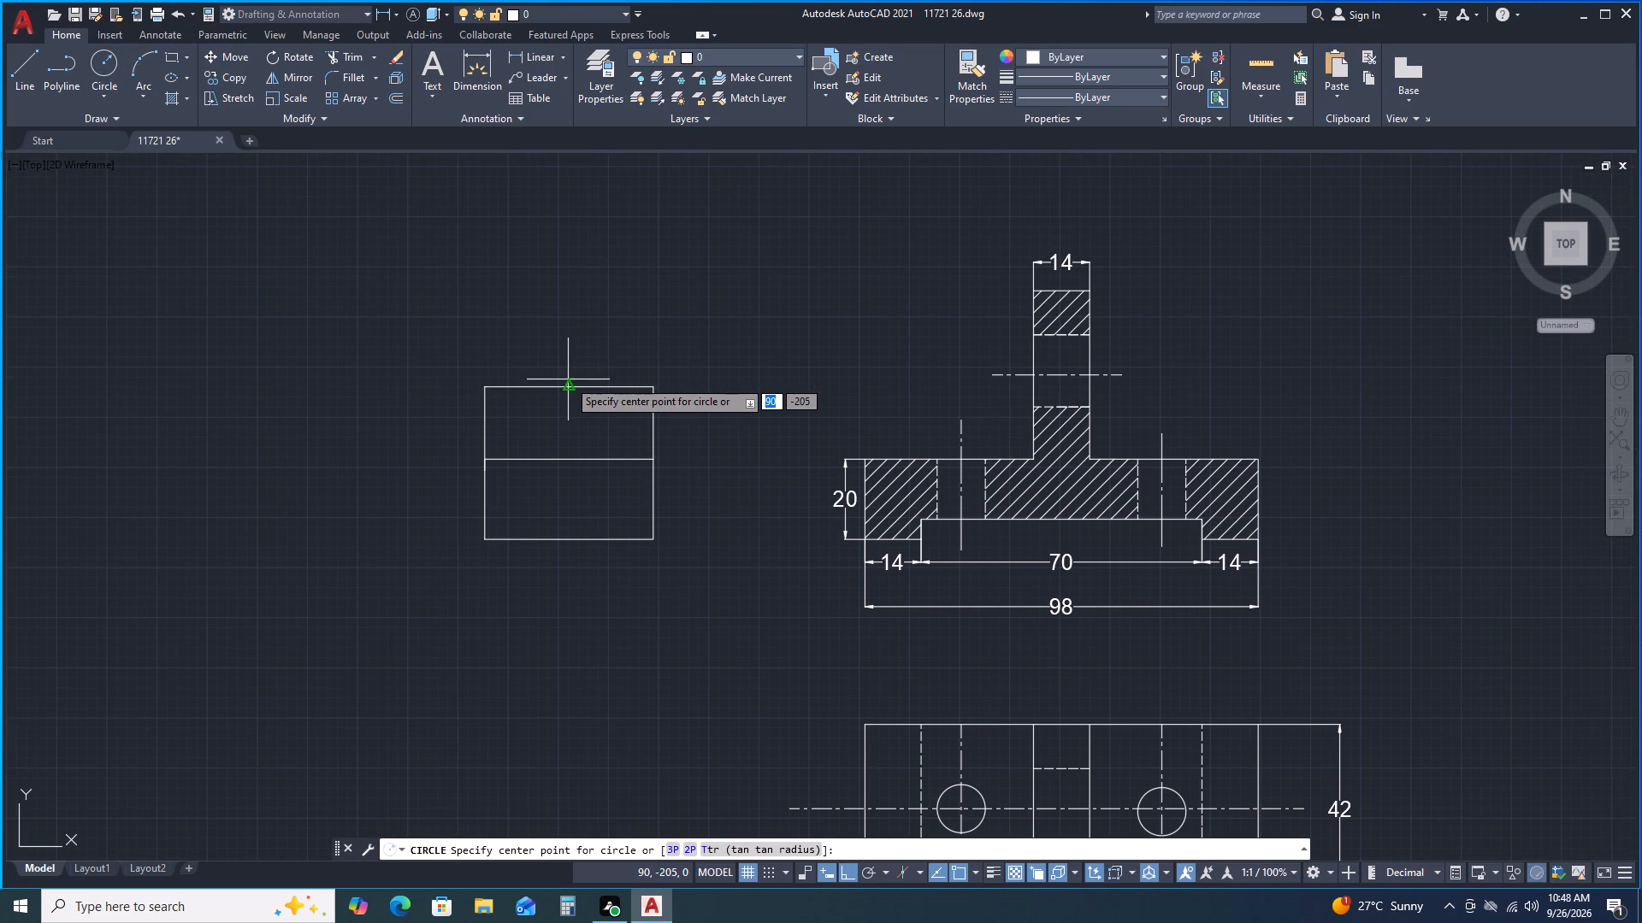
click(571, 385)
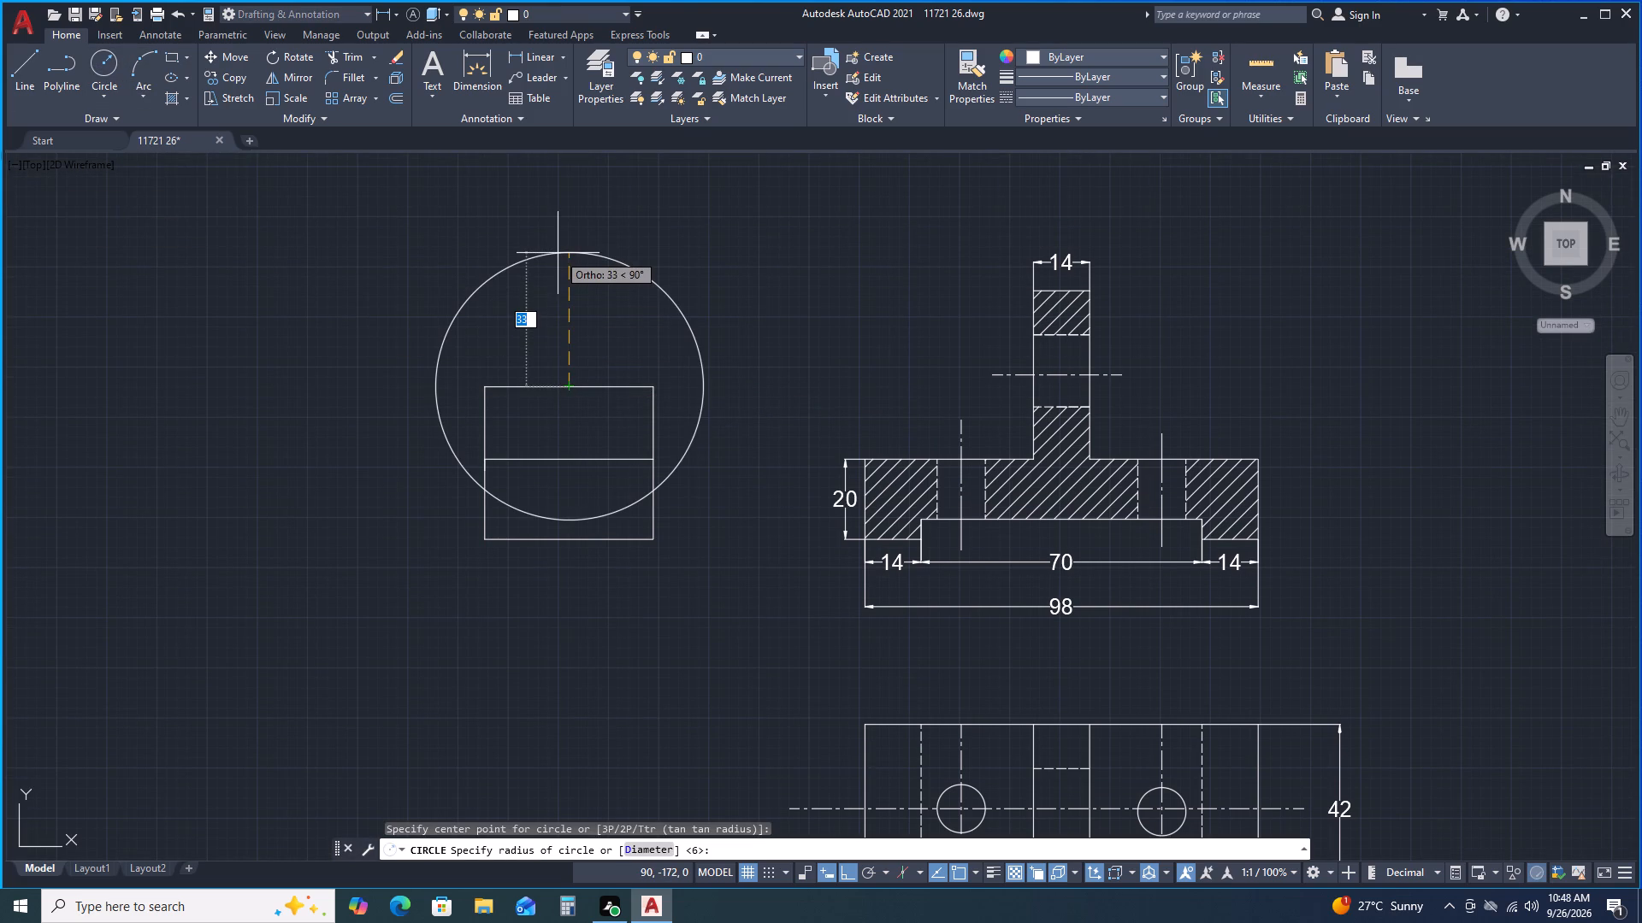
text(21)
key(Return)
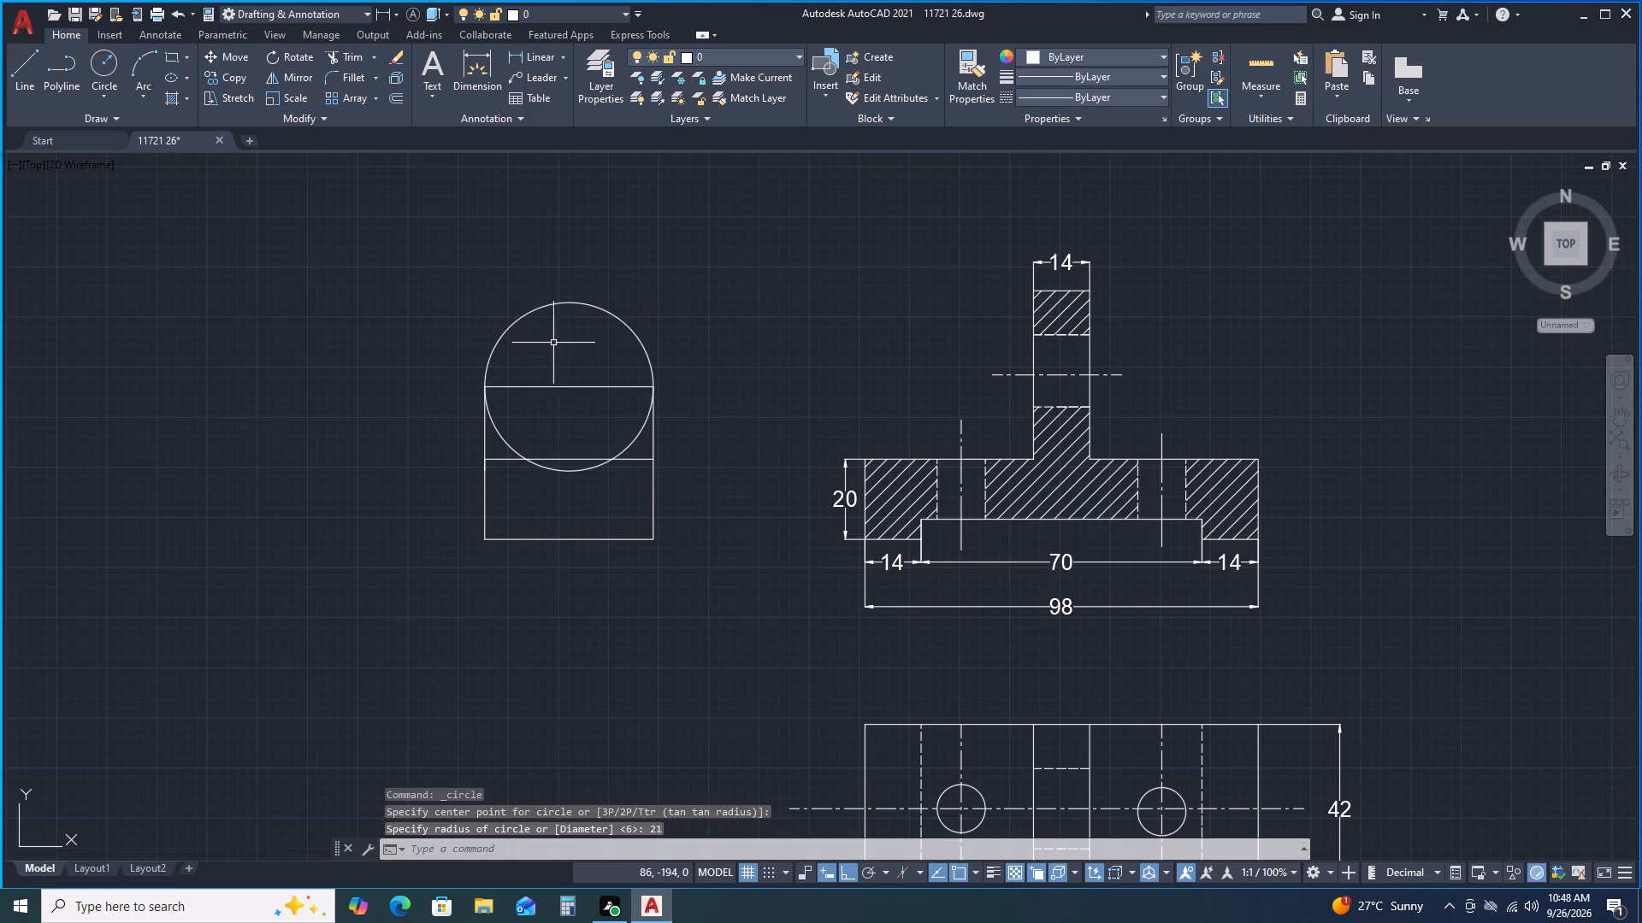
key(space)
click(564, 387)
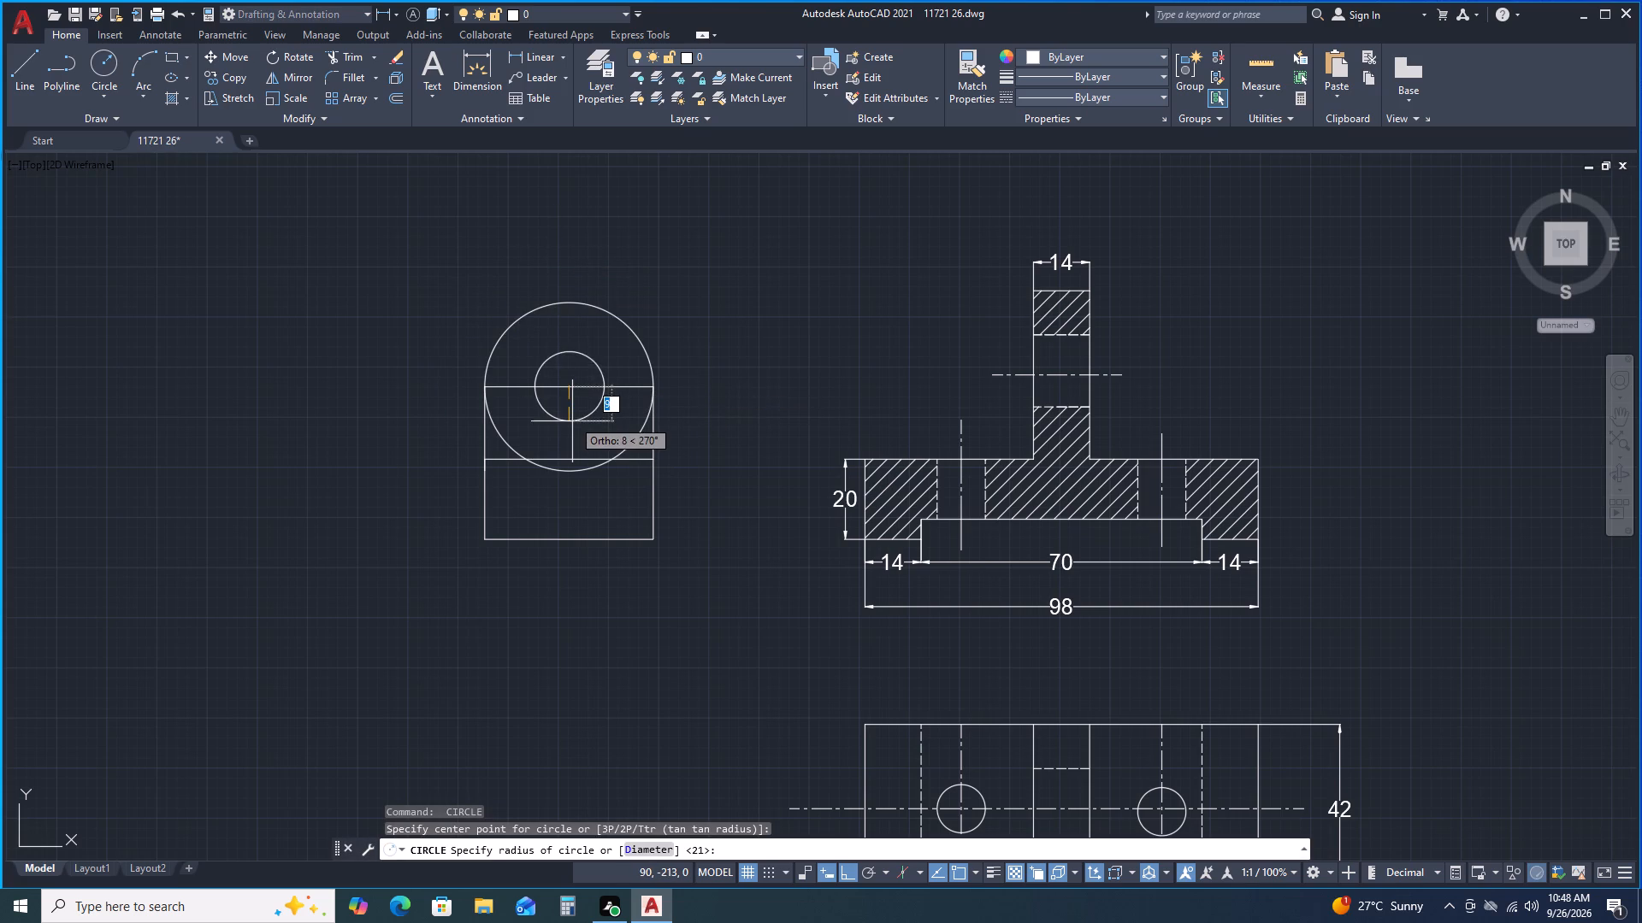
text(10)
key(Return)
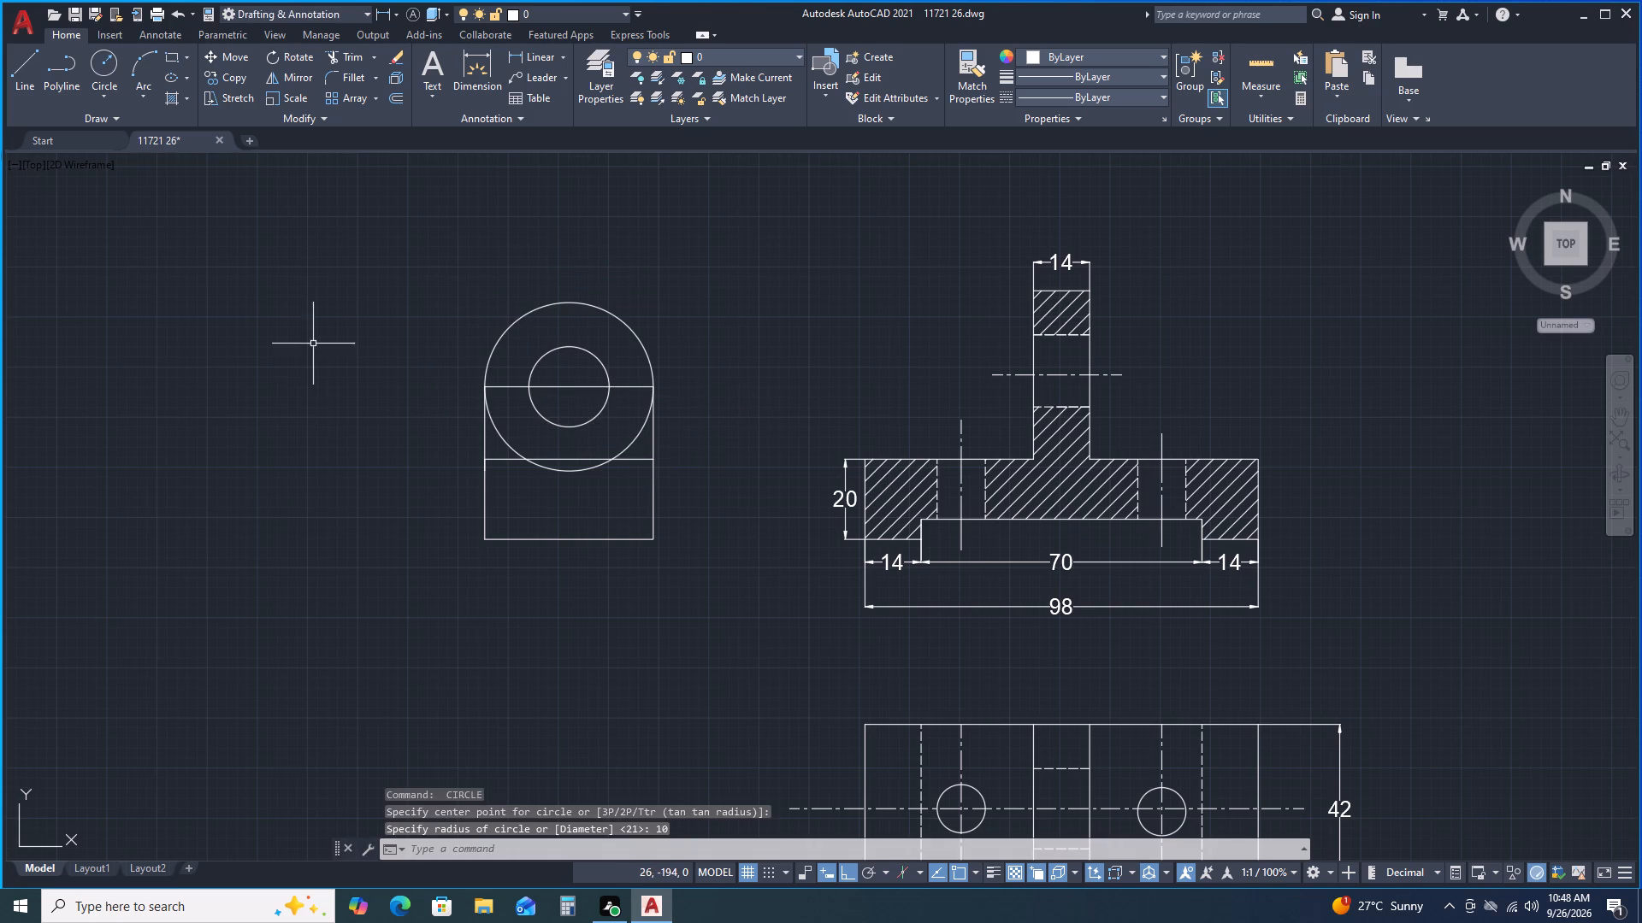
Trim away the outer circle's lower half and the horizontal line across the side view's upright, leaving a rounded top around the hole.
click(351, 49)
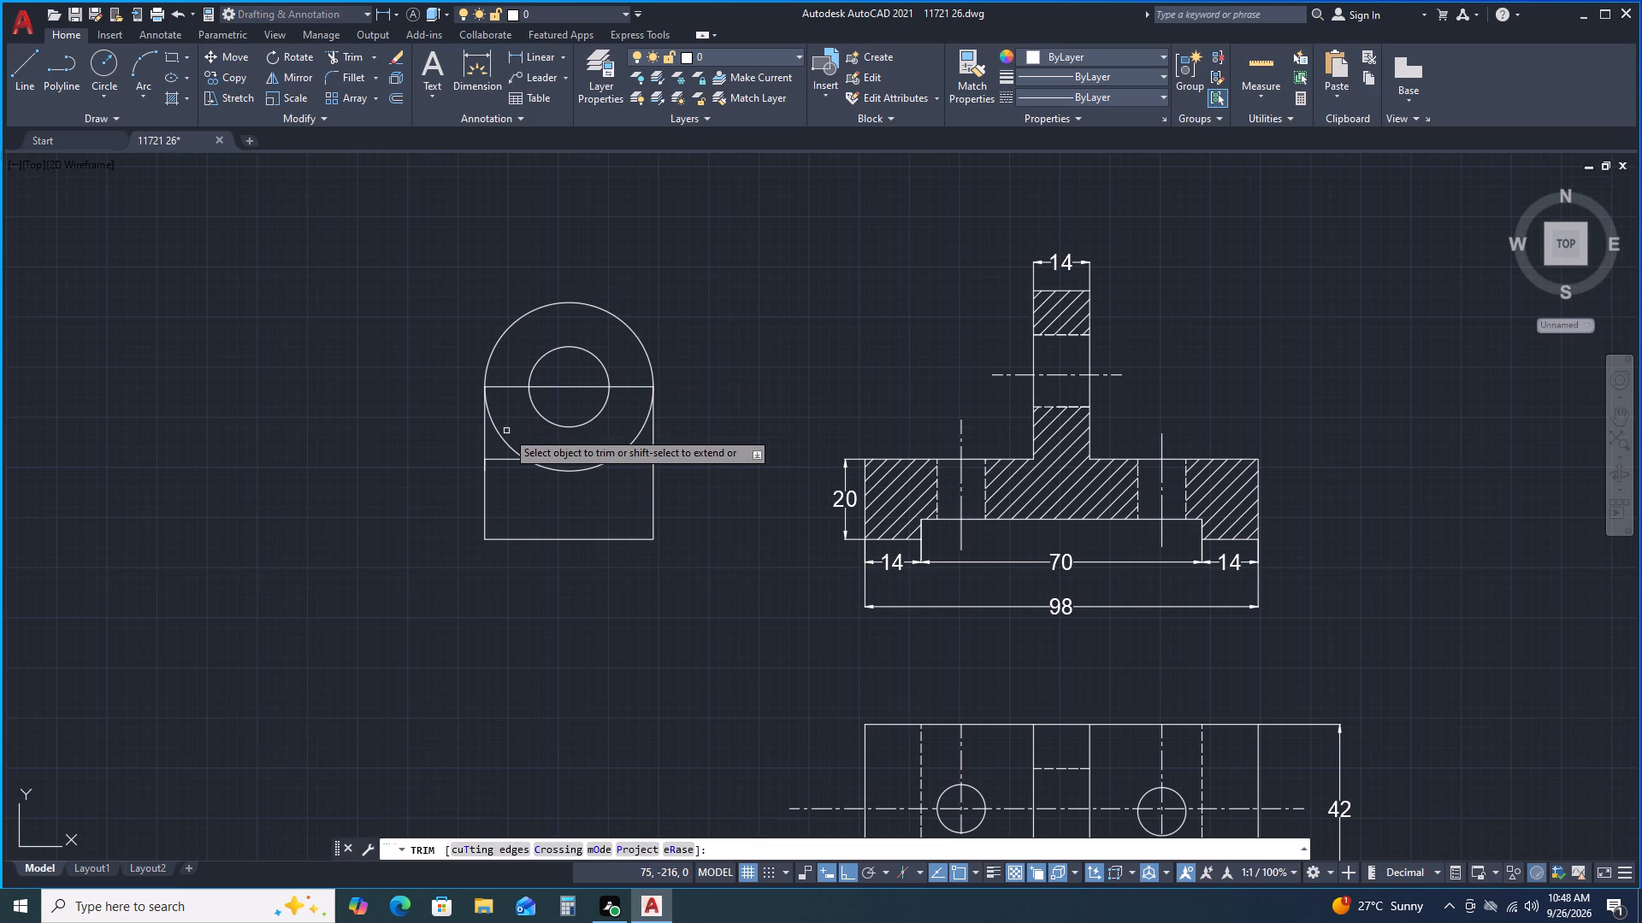
click(499, 434)
click(552, 471)
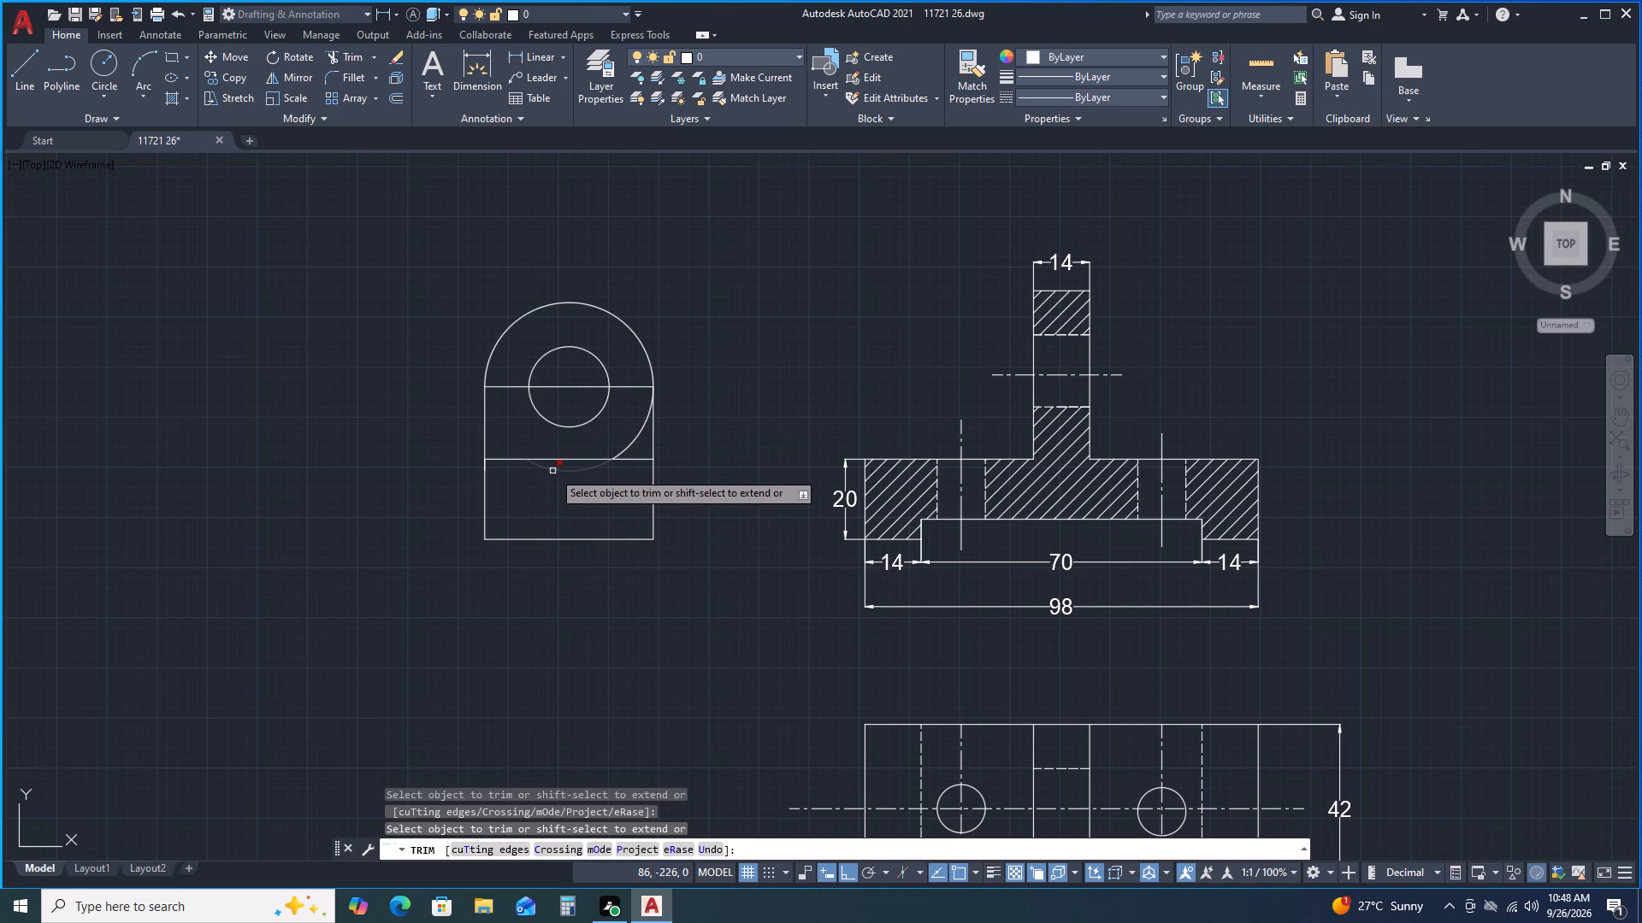
click(628, 444)
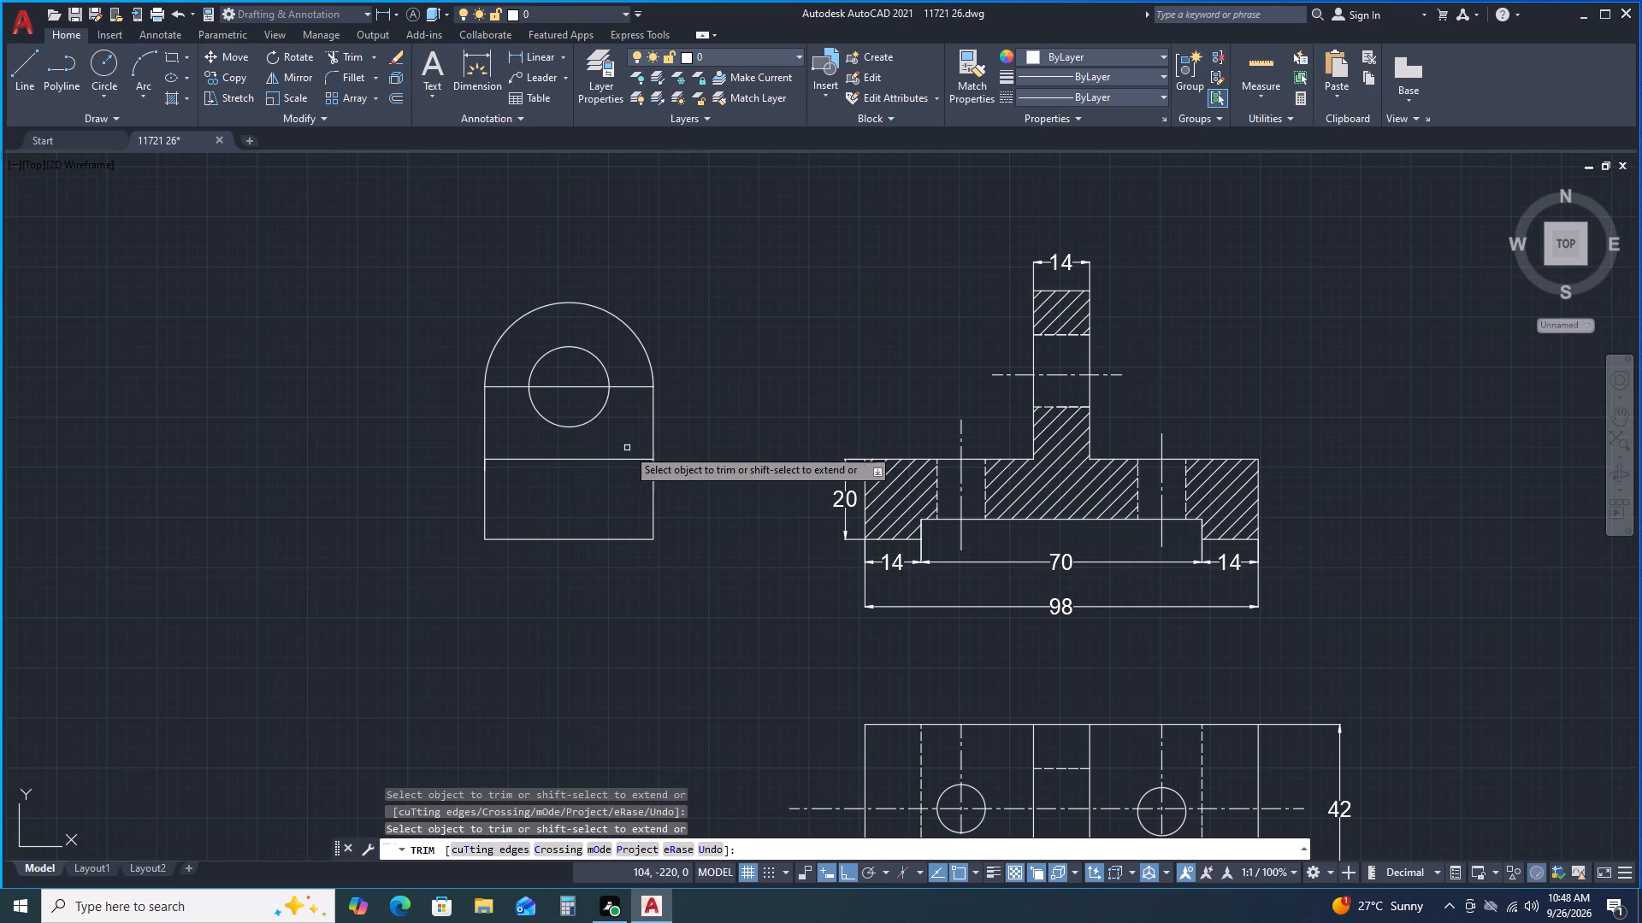
click(635, 386)
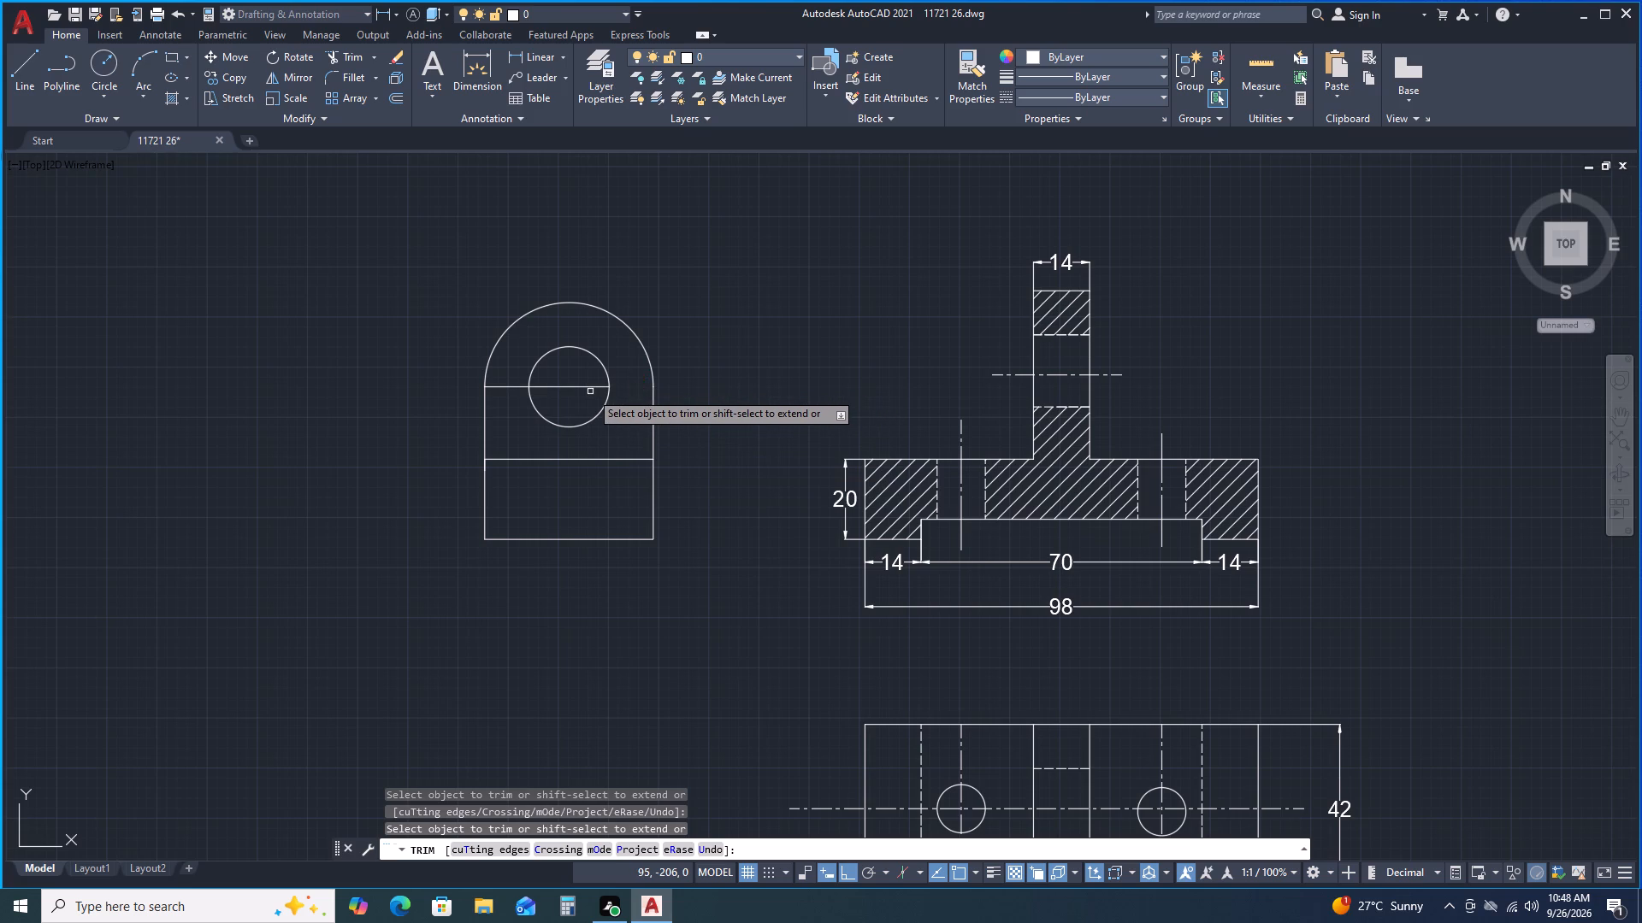
click(574, 387)
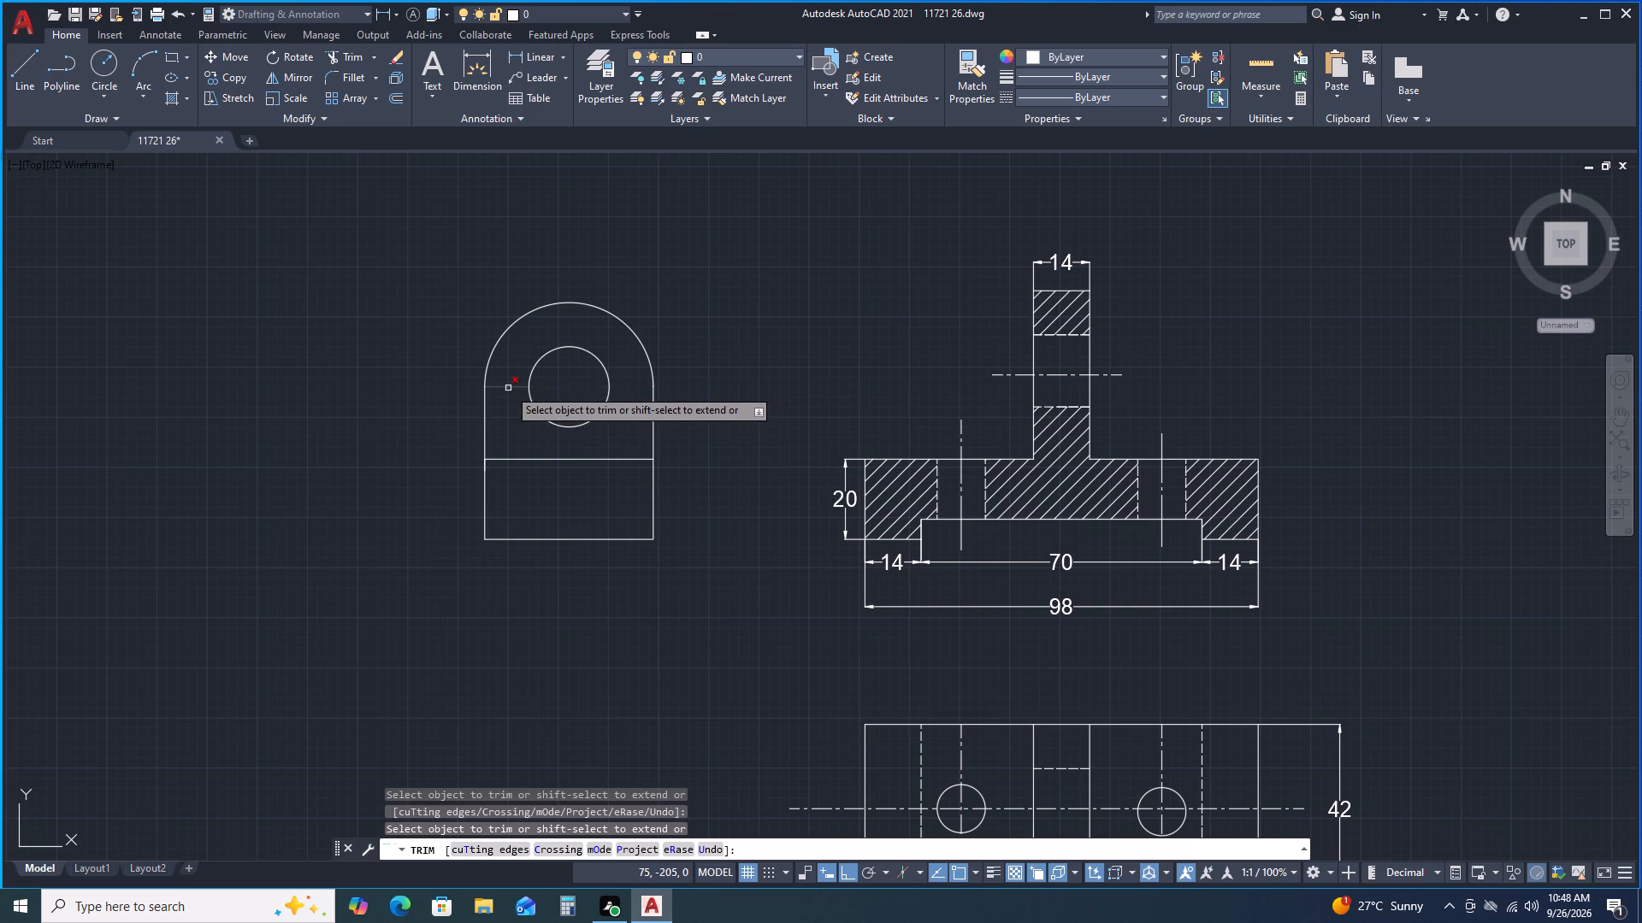
click(508, 388)
key(space)
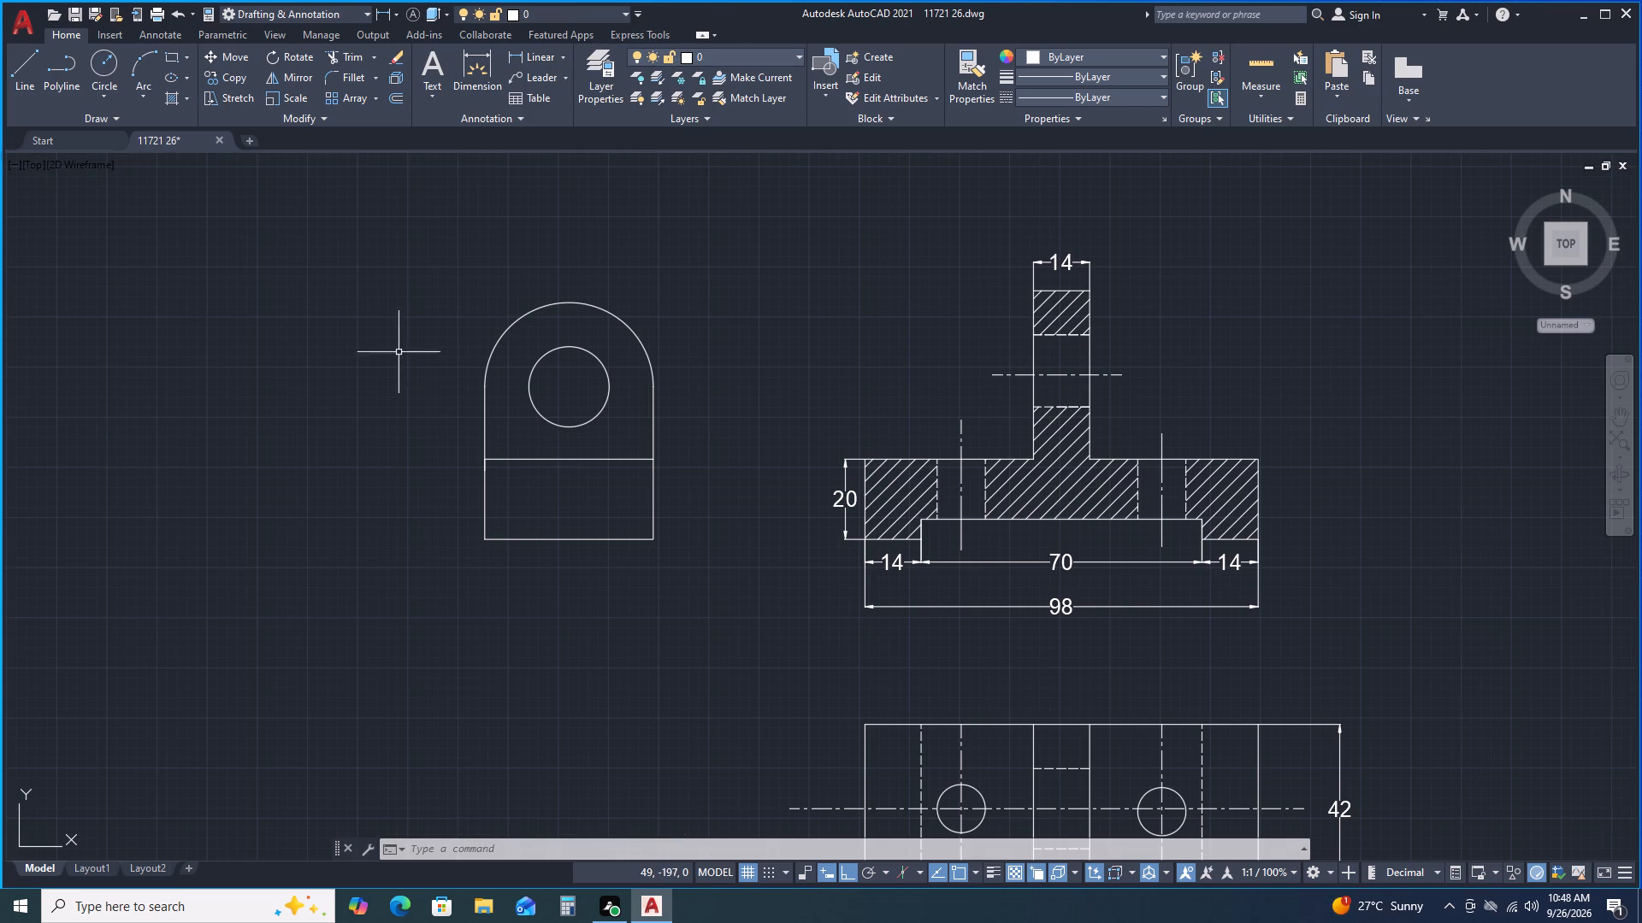
Draw a vertical line from the midpoint of the side view's bottom edge up to the base's top edge.
click(29, 59)
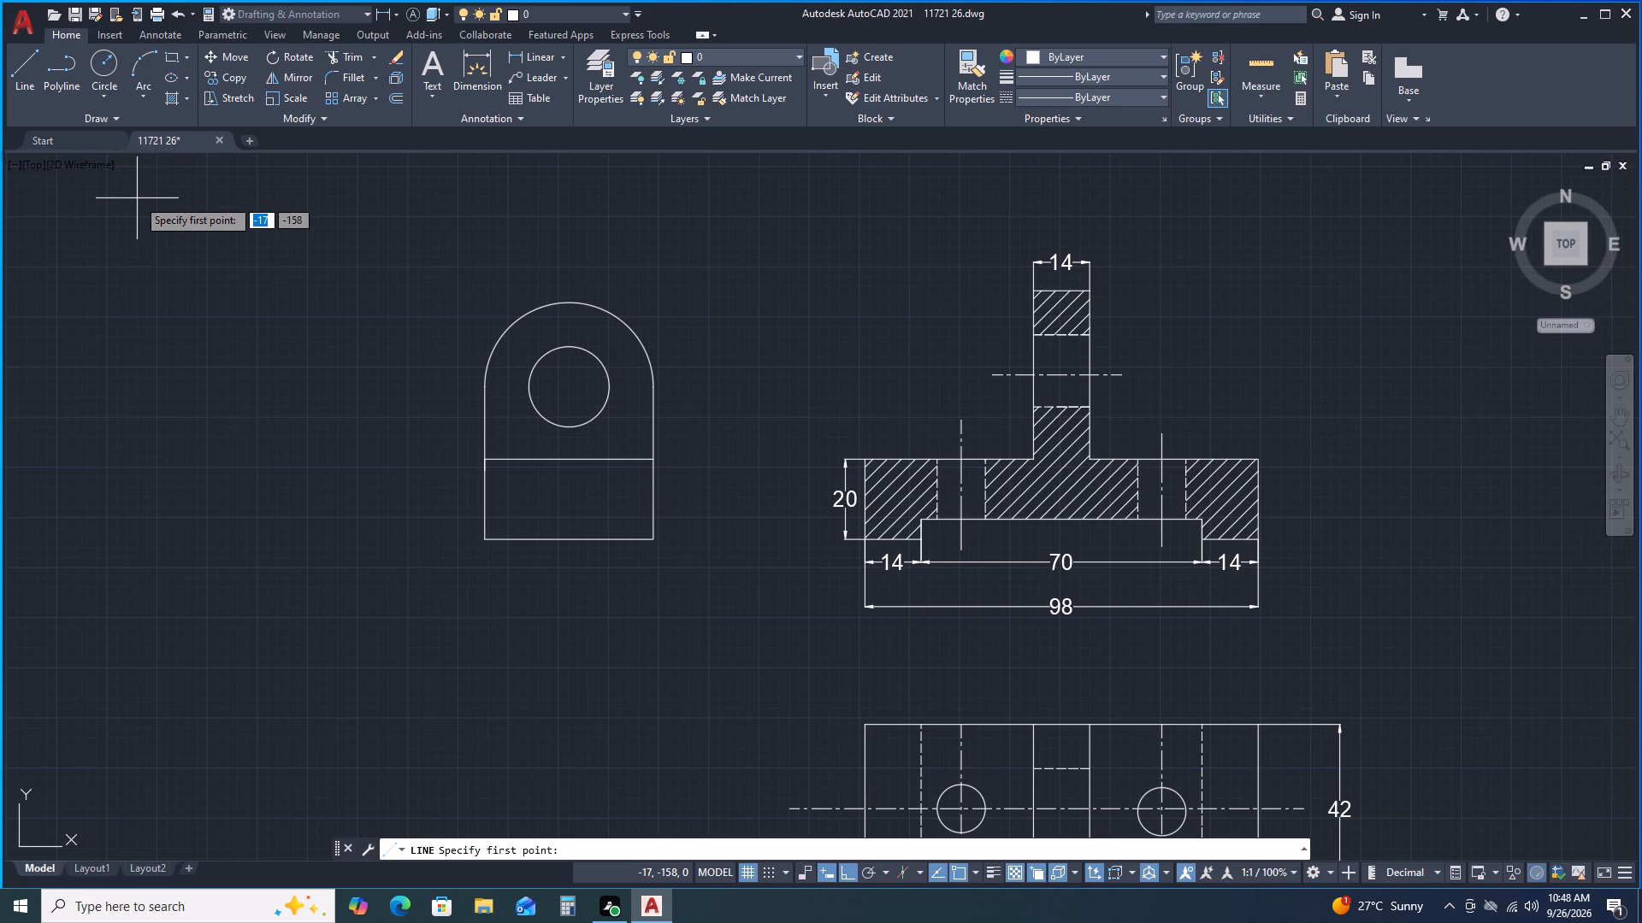
scroll(568, 541, up, 2)
click(568, 541)
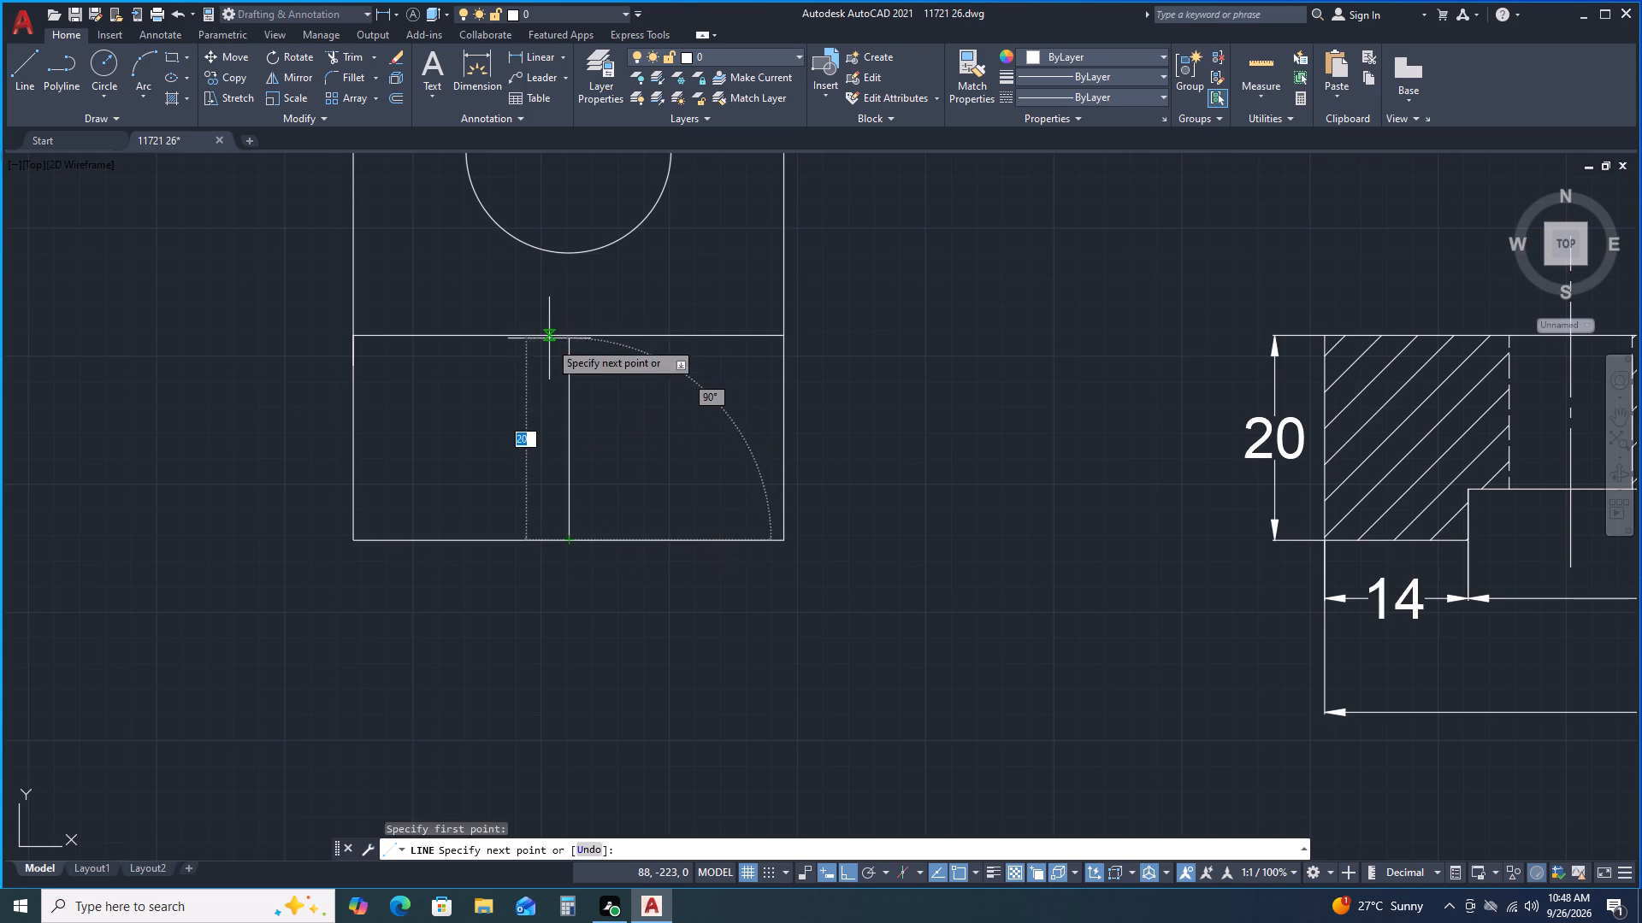
click(569, 332)
key(space)
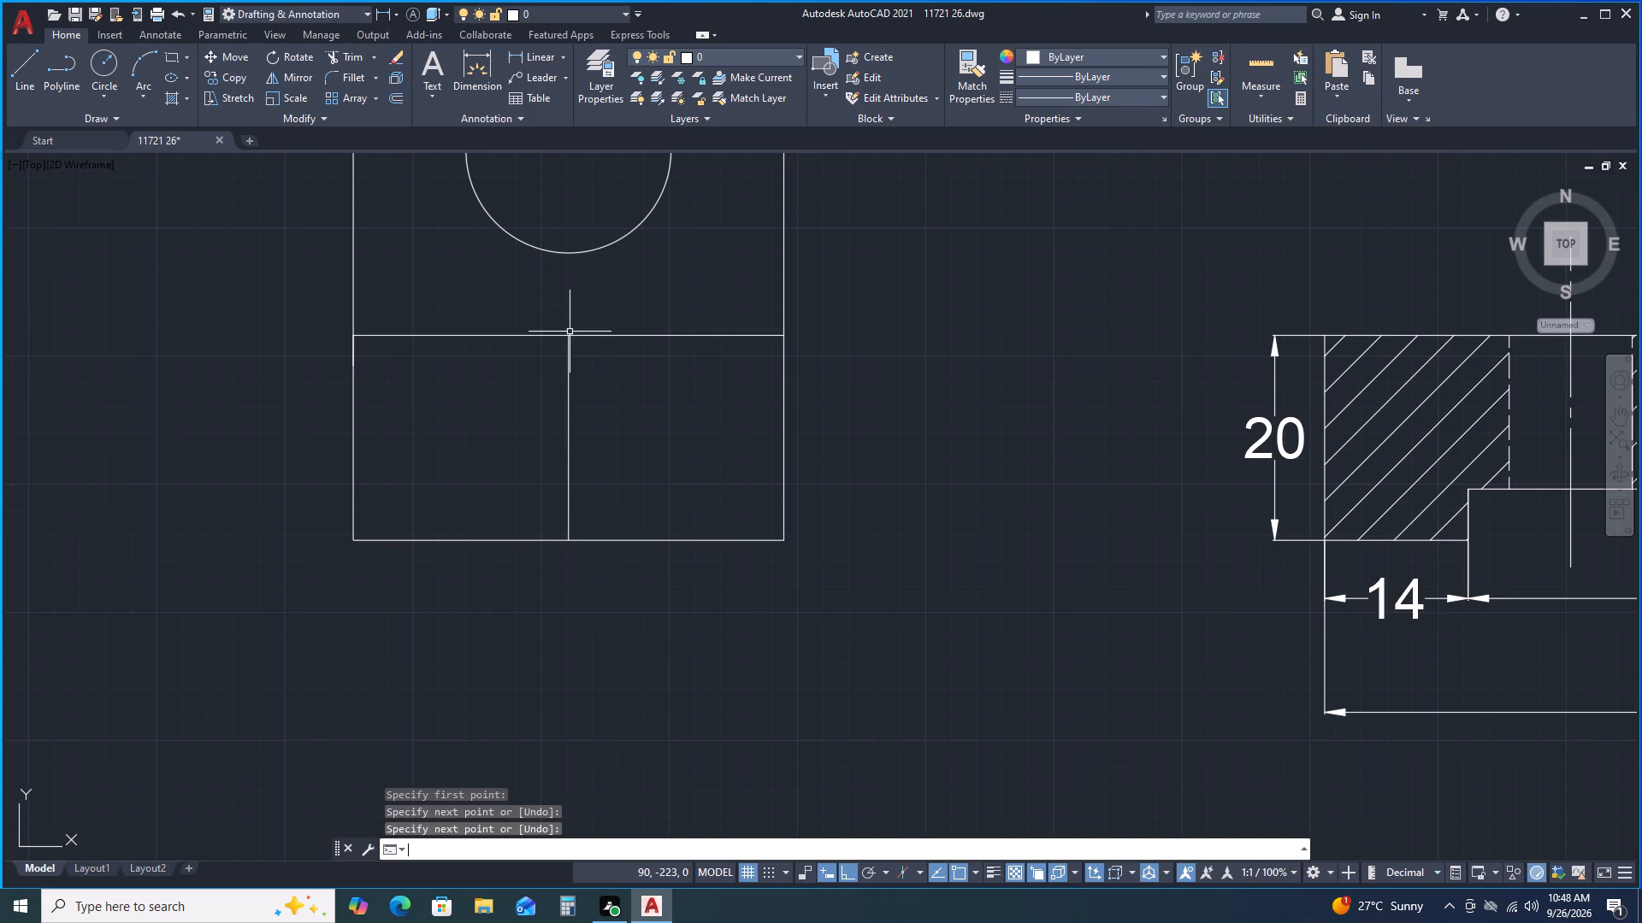
Copy the base's vertical middle line 5 to the left and 5 to the right.
click(602, 450)
click(529, 414)
right_click(525, 414)
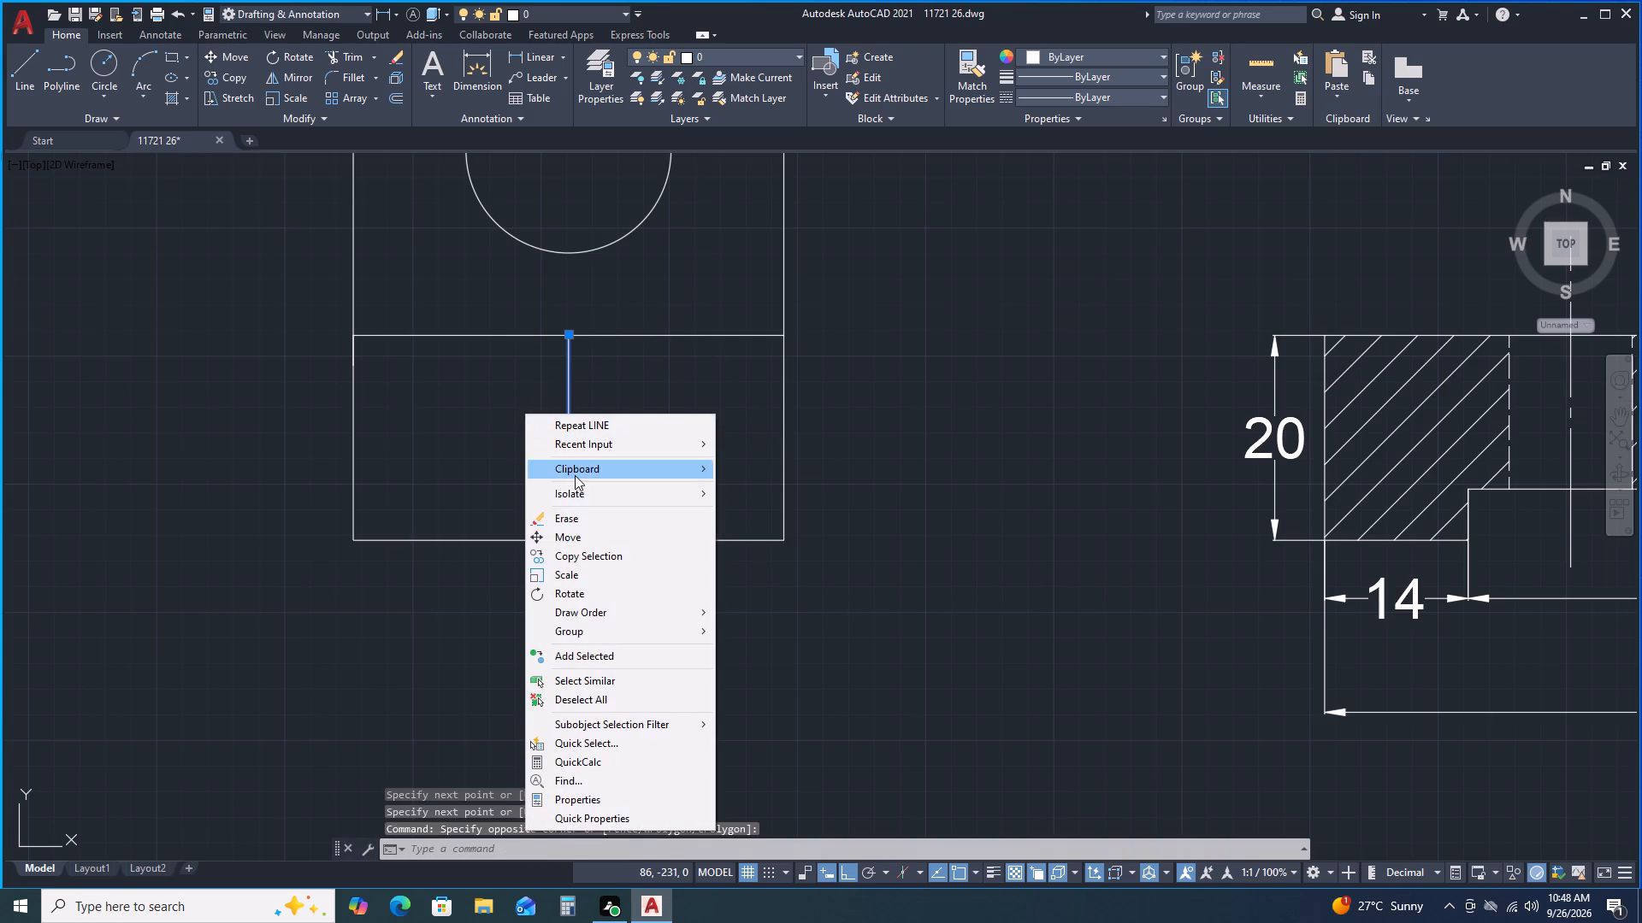
click(577, 550)
click(570, 538)
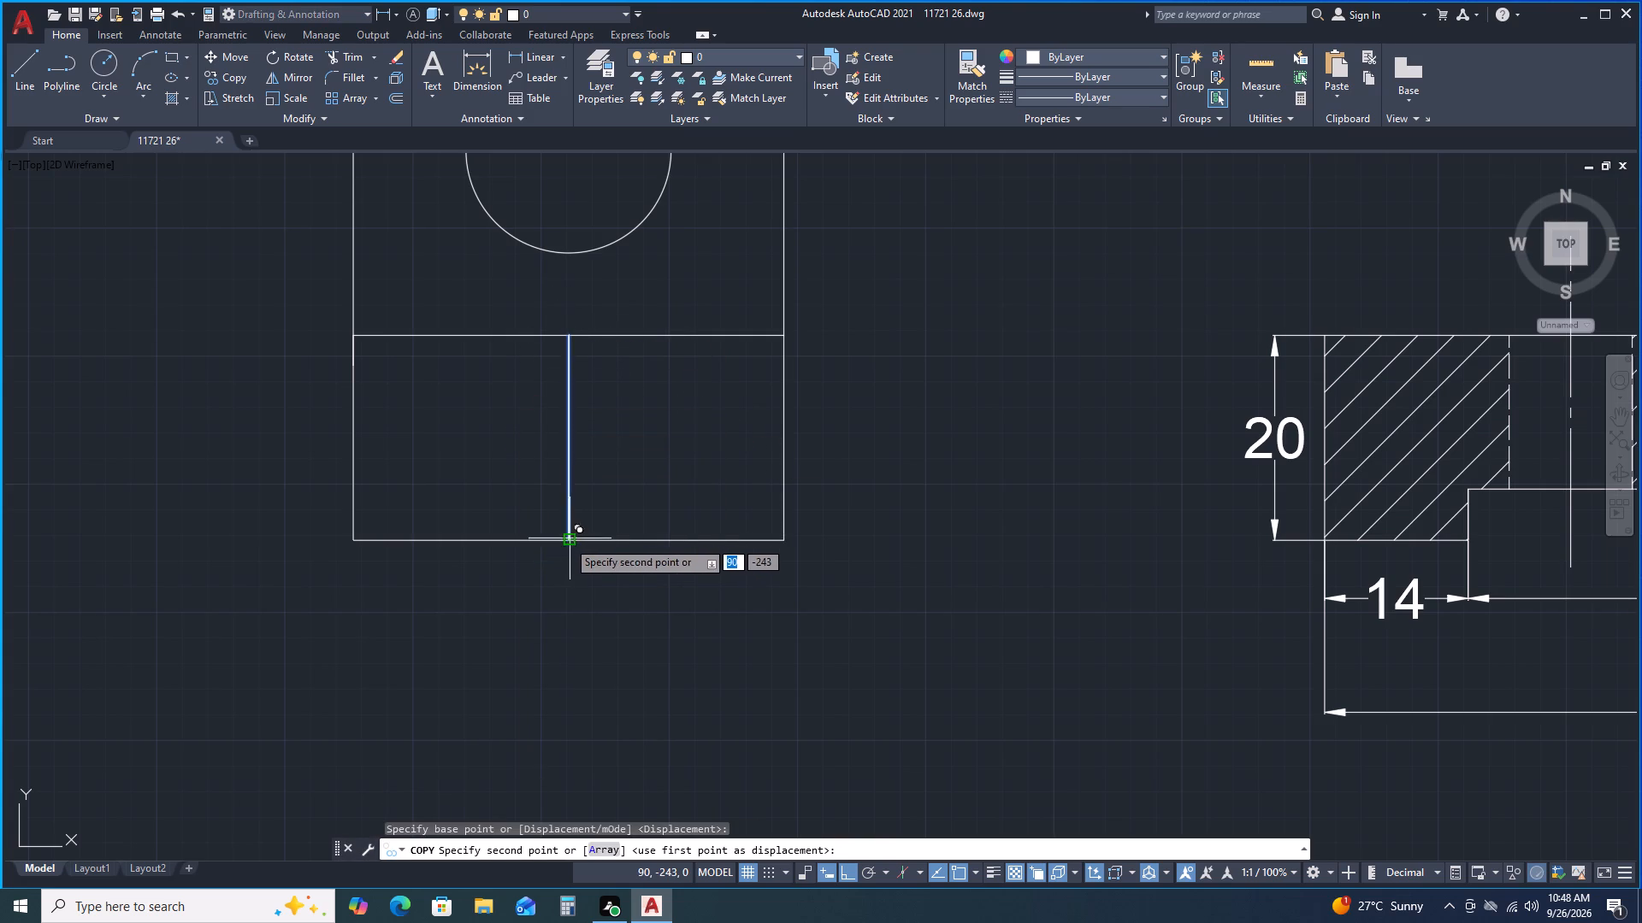
key(5)
key(Return)
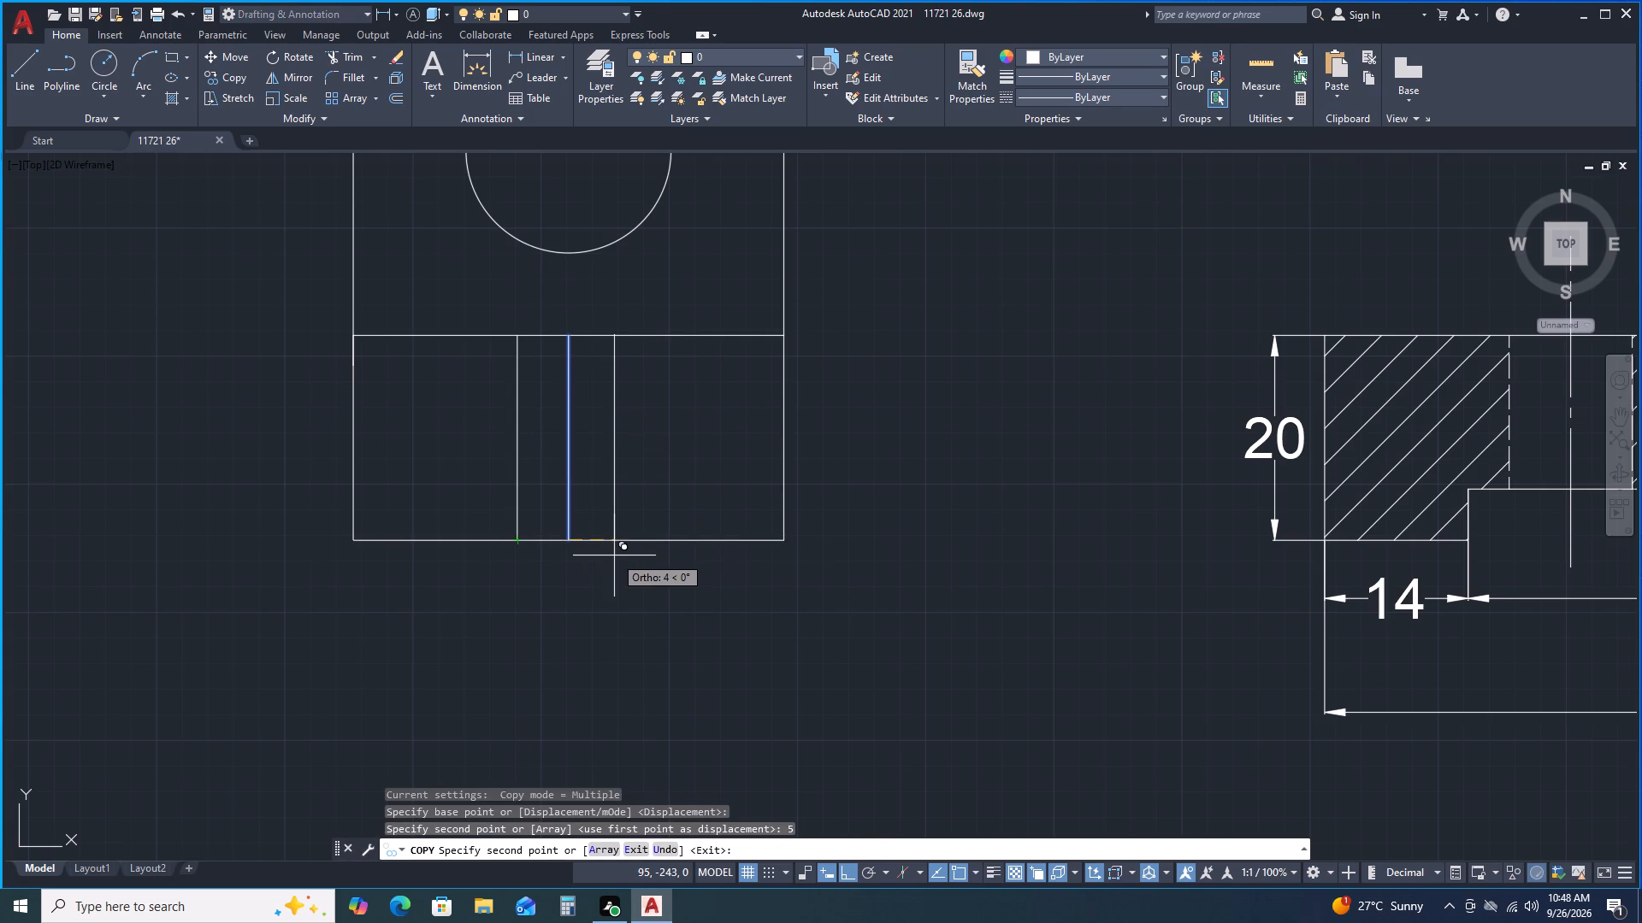
key(5)
key(Return)
key(space)
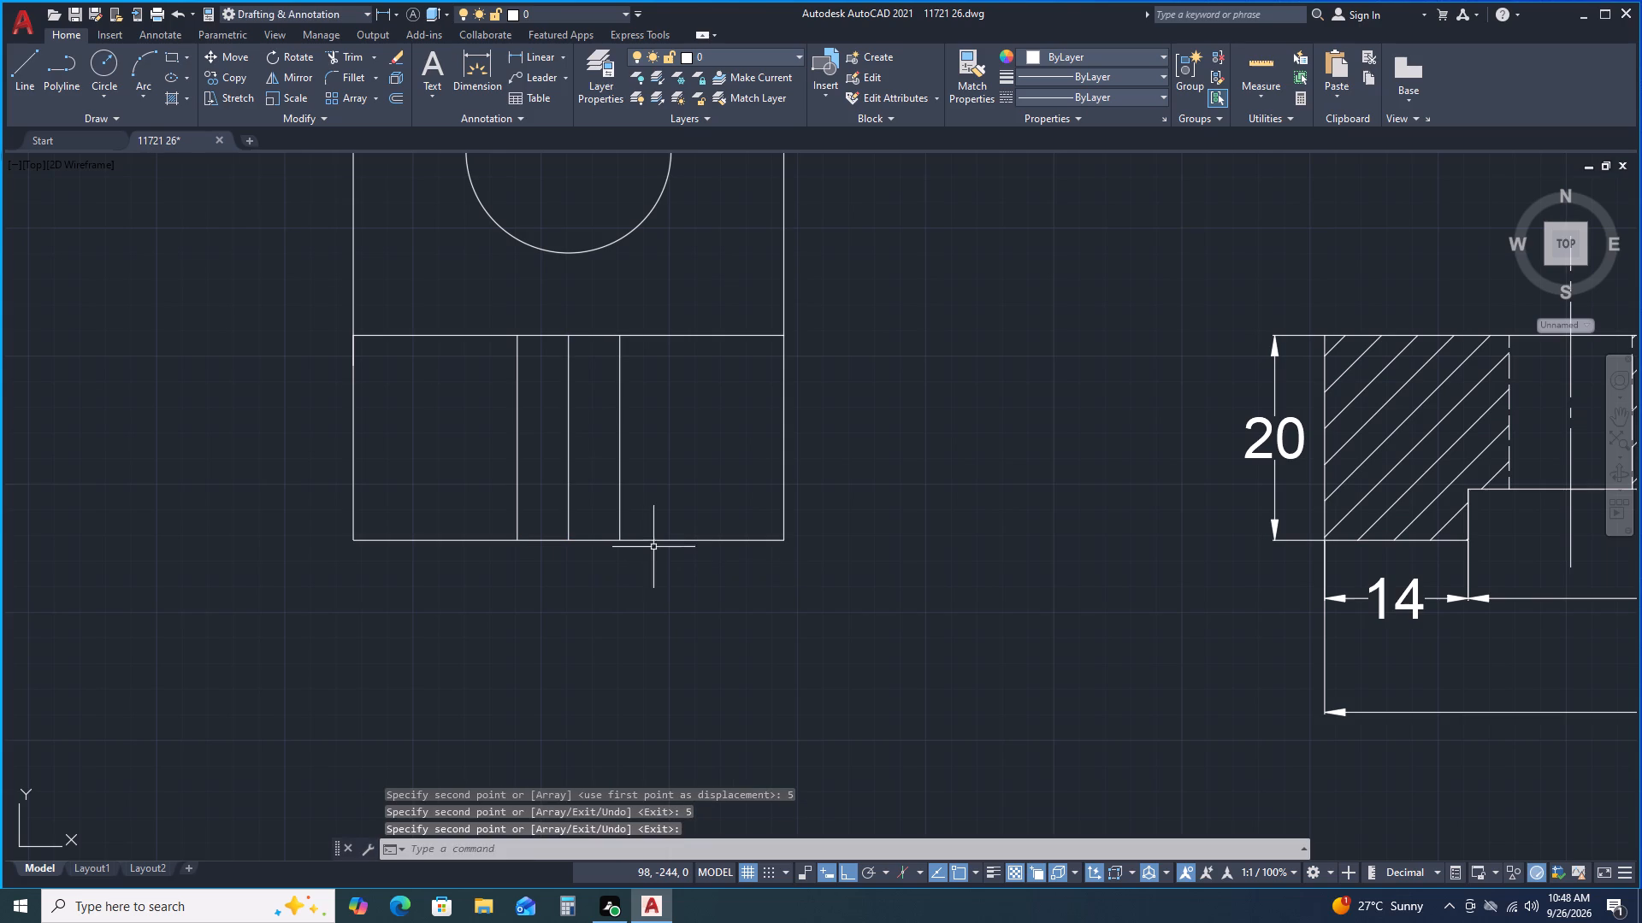
Copy the side view's bottom edge 5 upward.
click(697, 573)
click(682, 528)
right_click(682, 528)
right_click(682, 528)
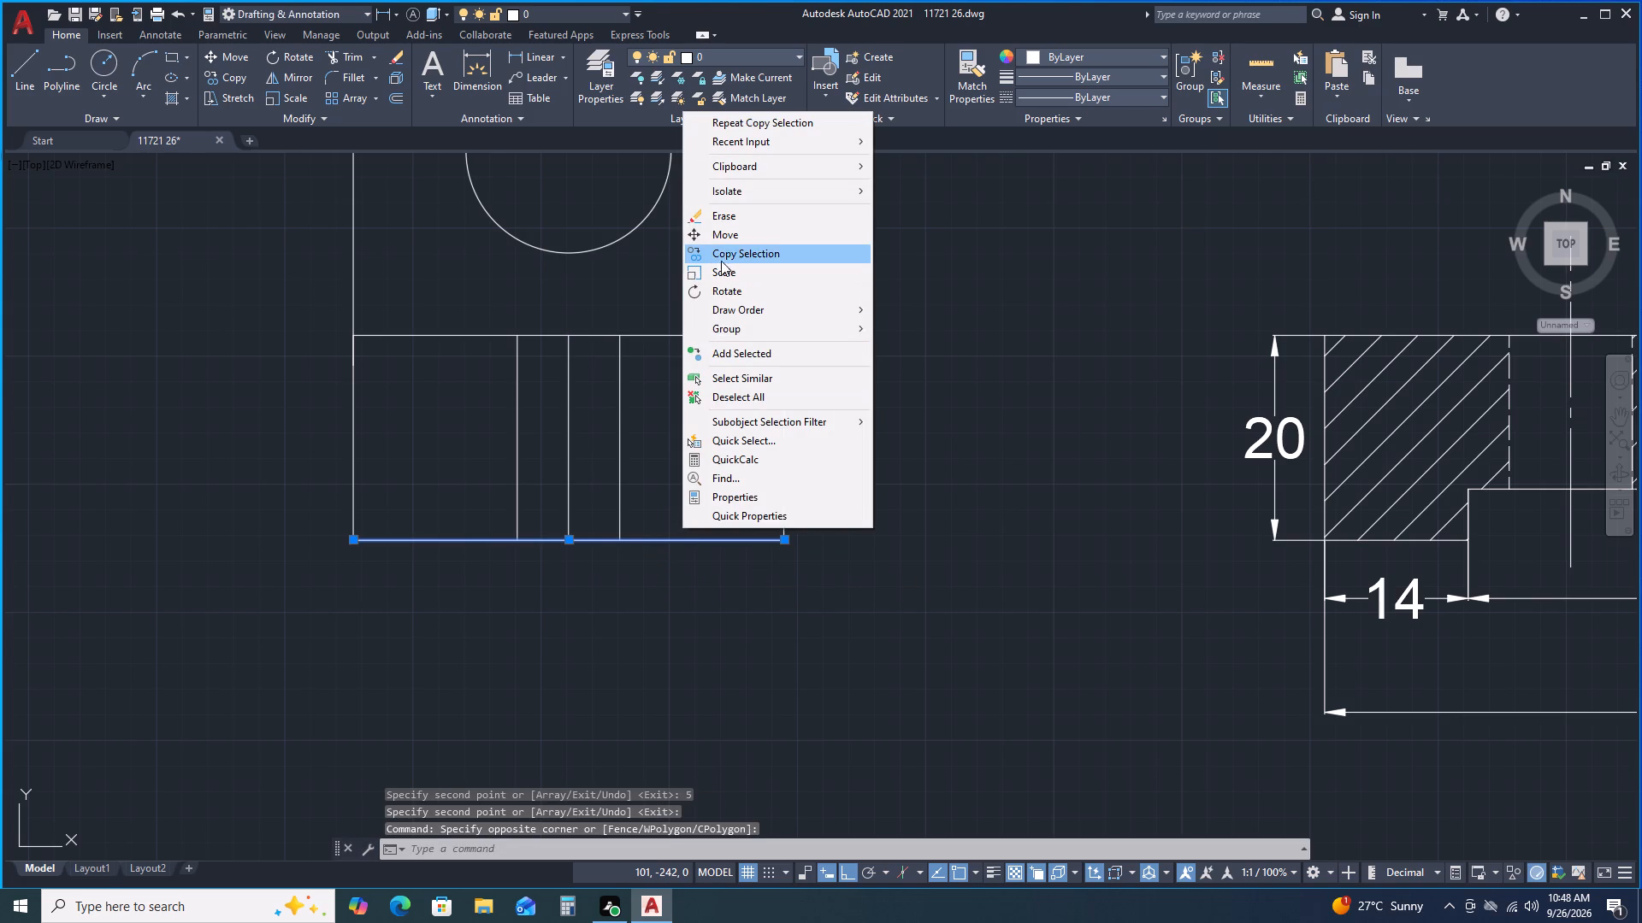
click(726, 256)
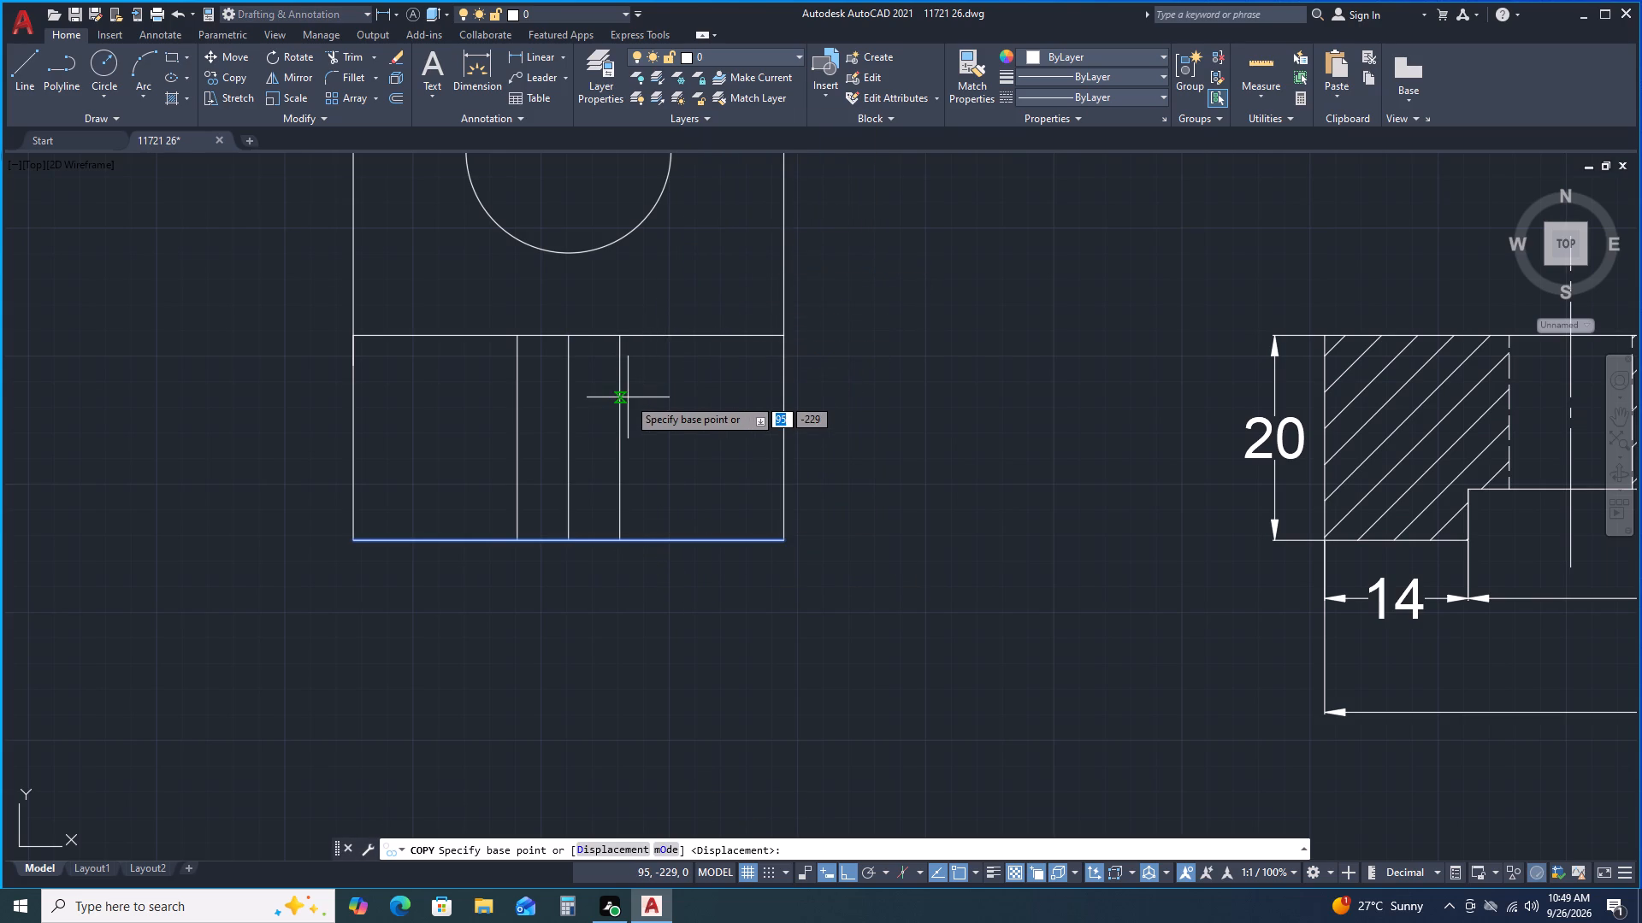
click(564, 543)
key(5)
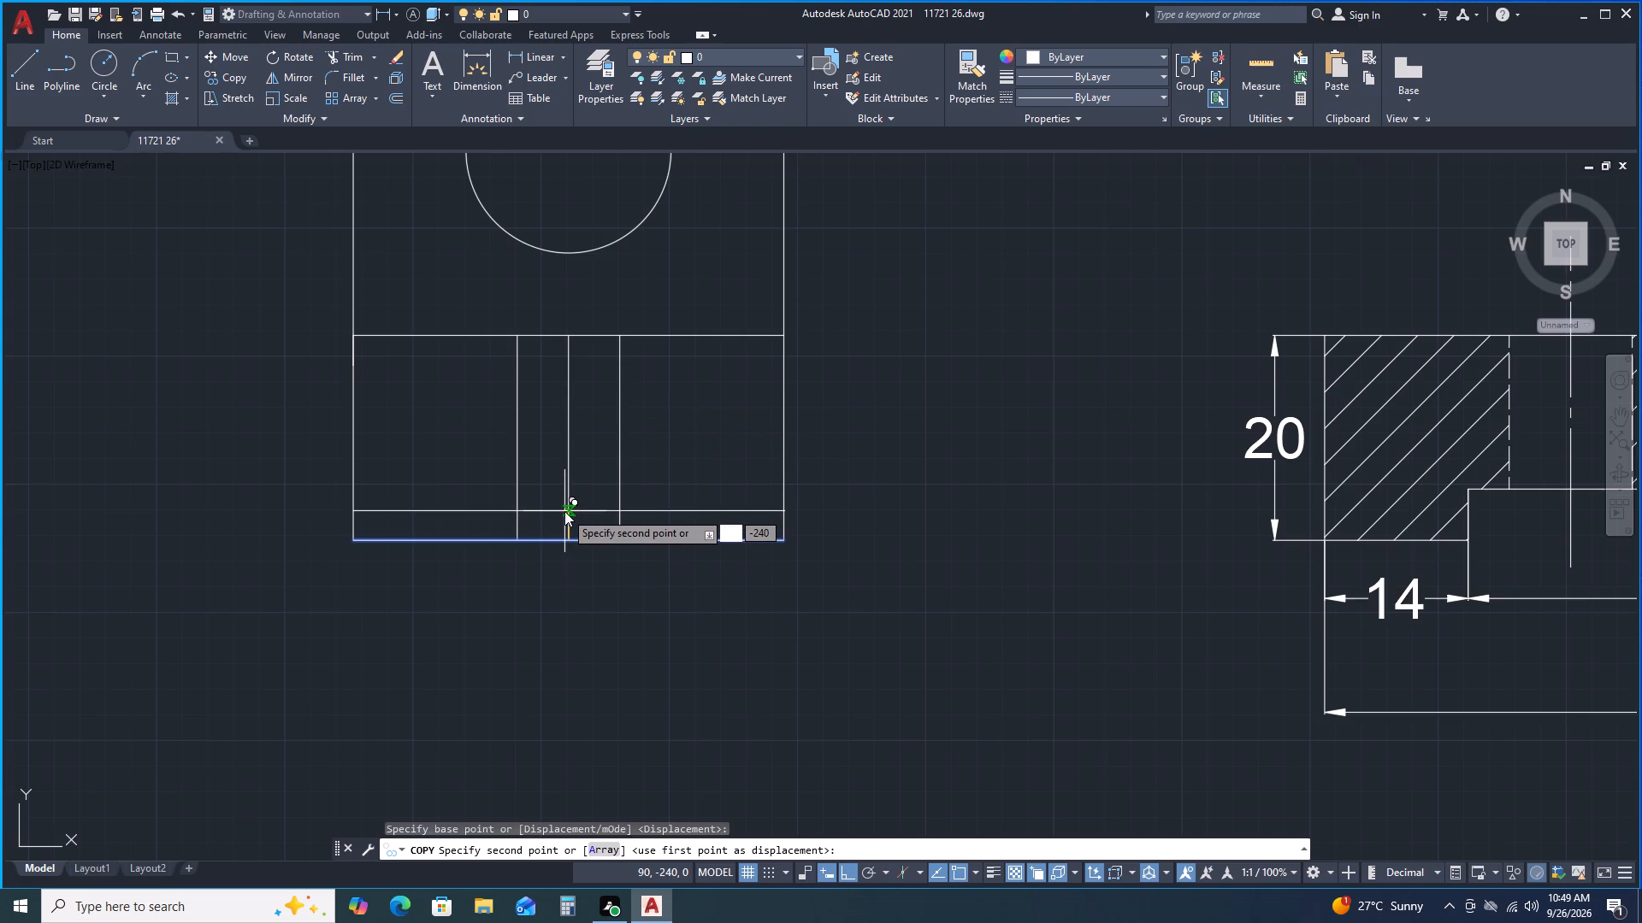
key(Return)
key(space)
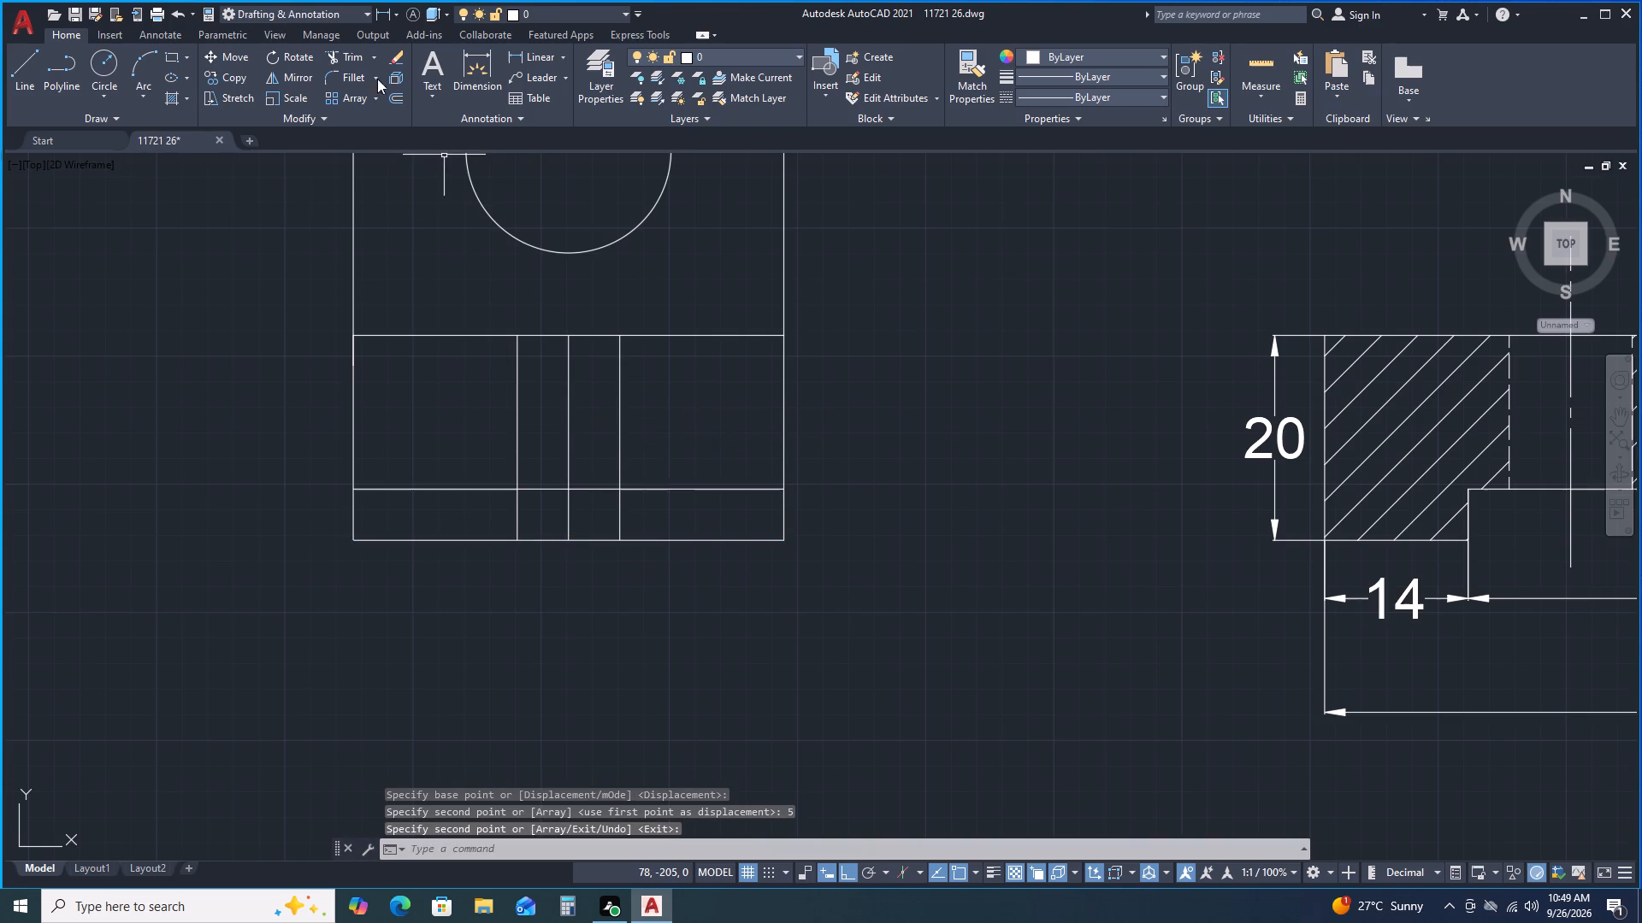
Trim the three vertical lines in the base where they extend below the copied horizontal line.
click(356, 55)
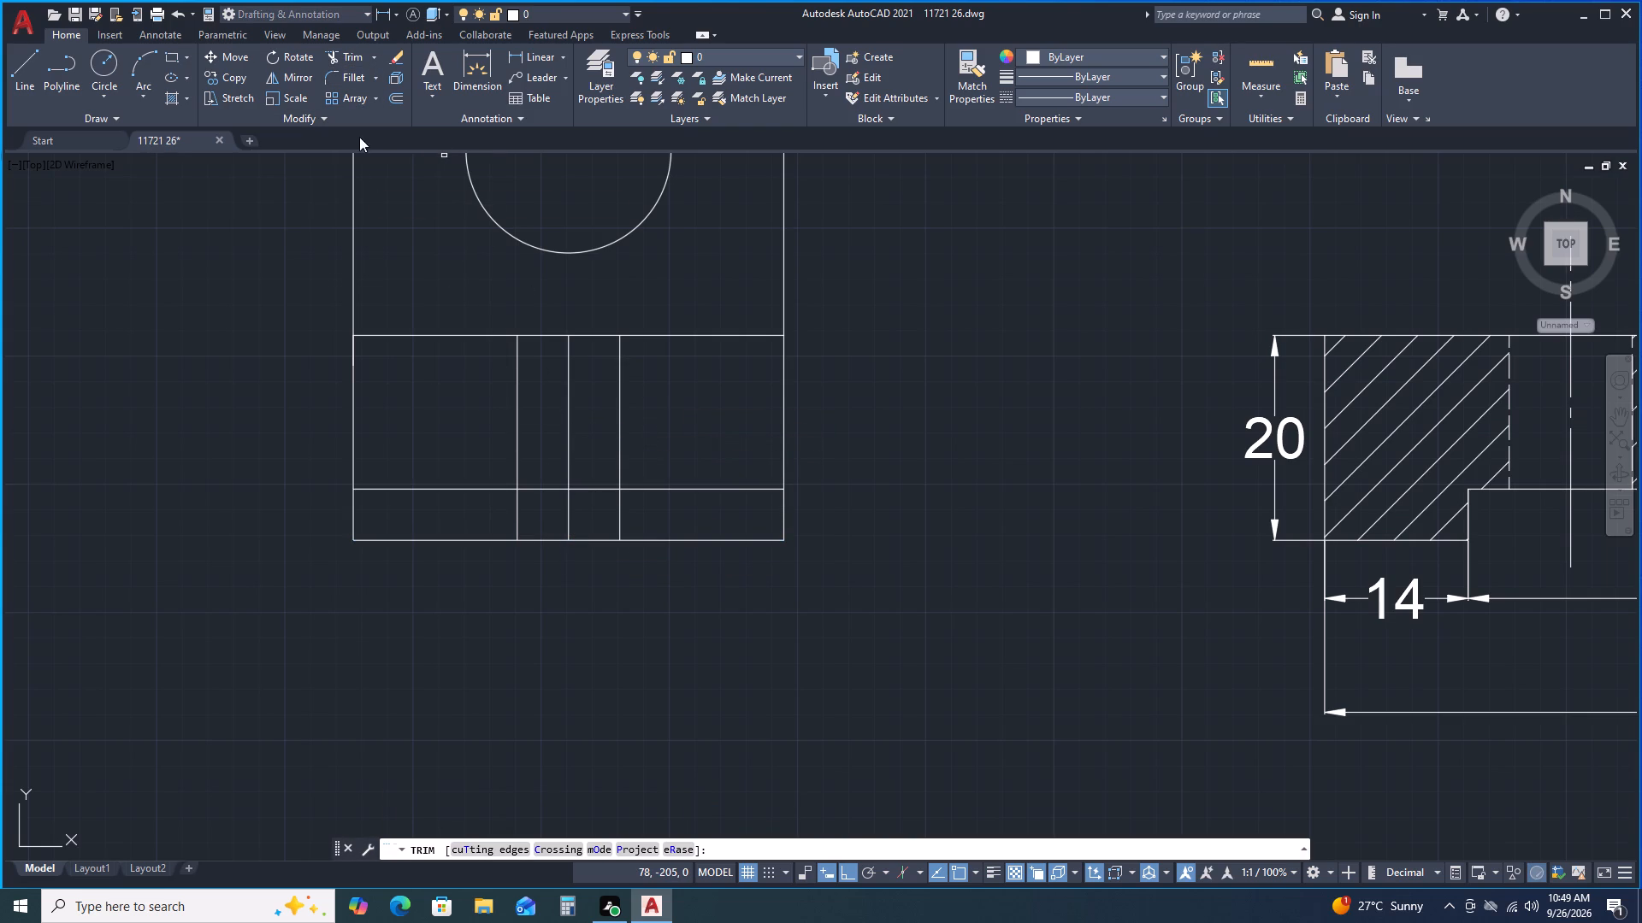
click(518, 520)
click(572, 508)
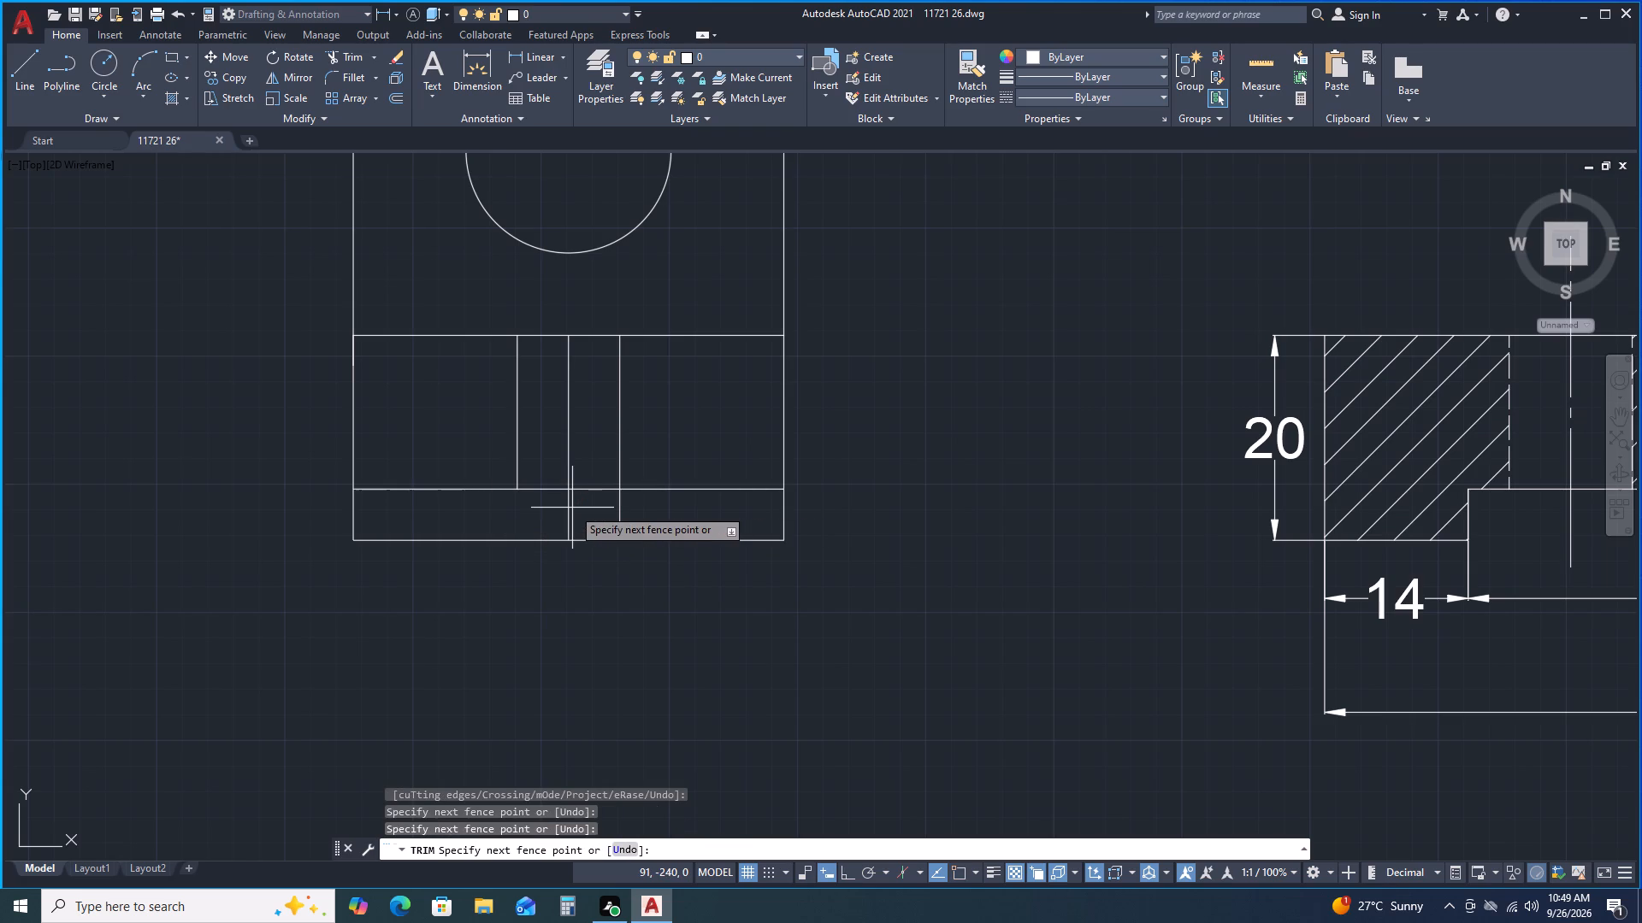
key(space)
key(space)
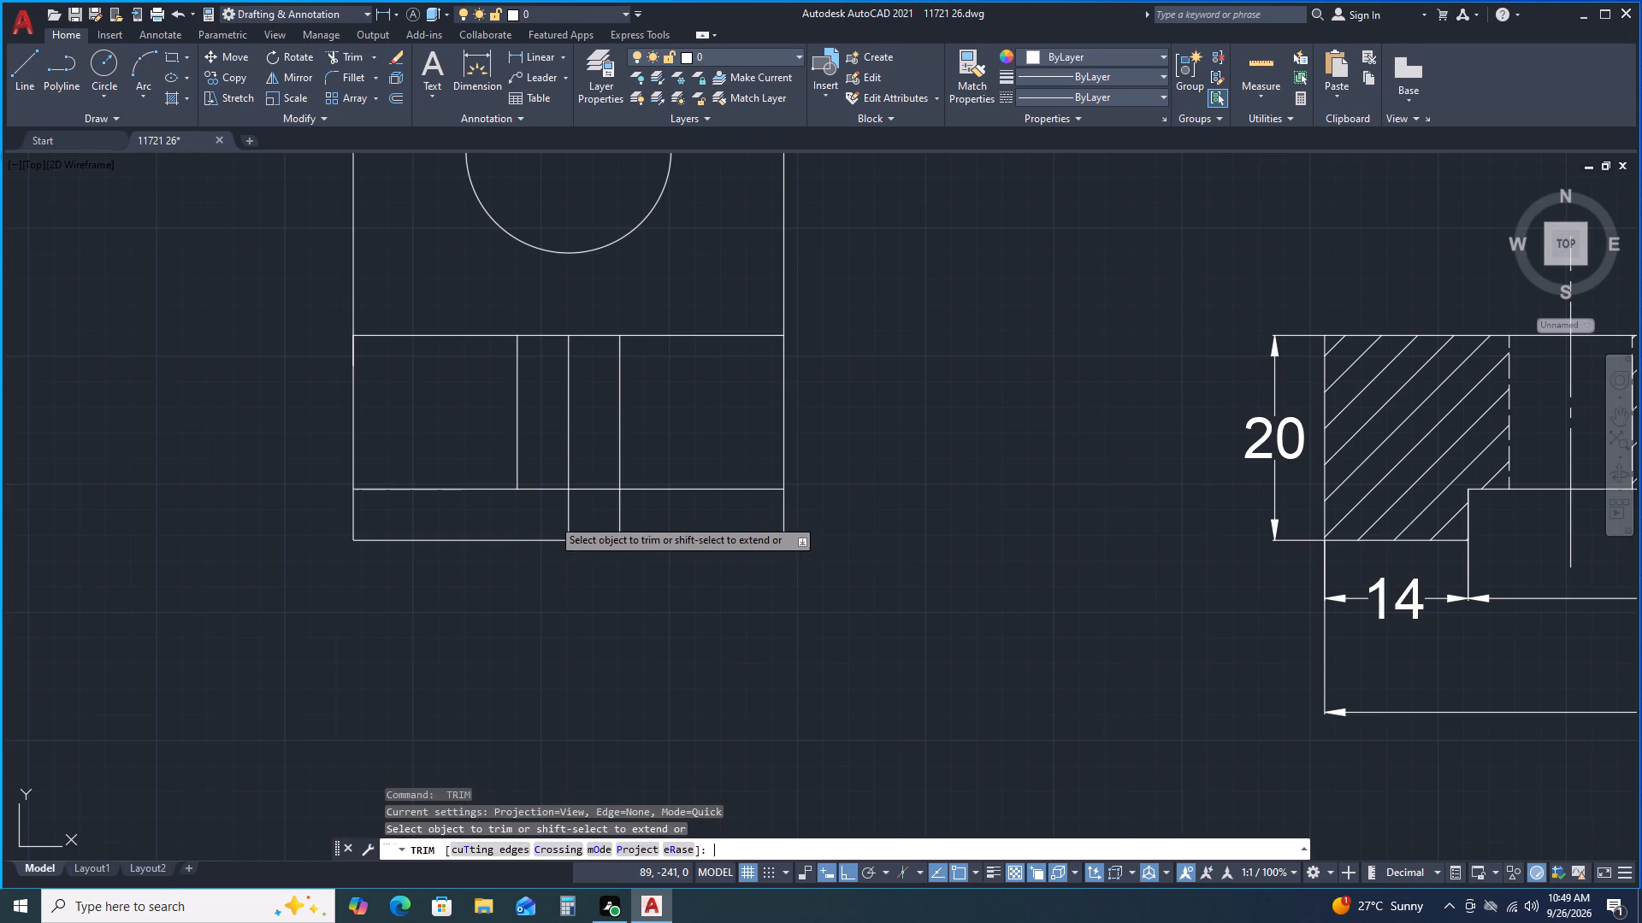
click(552, 518)
click(638, 509)
key(space)
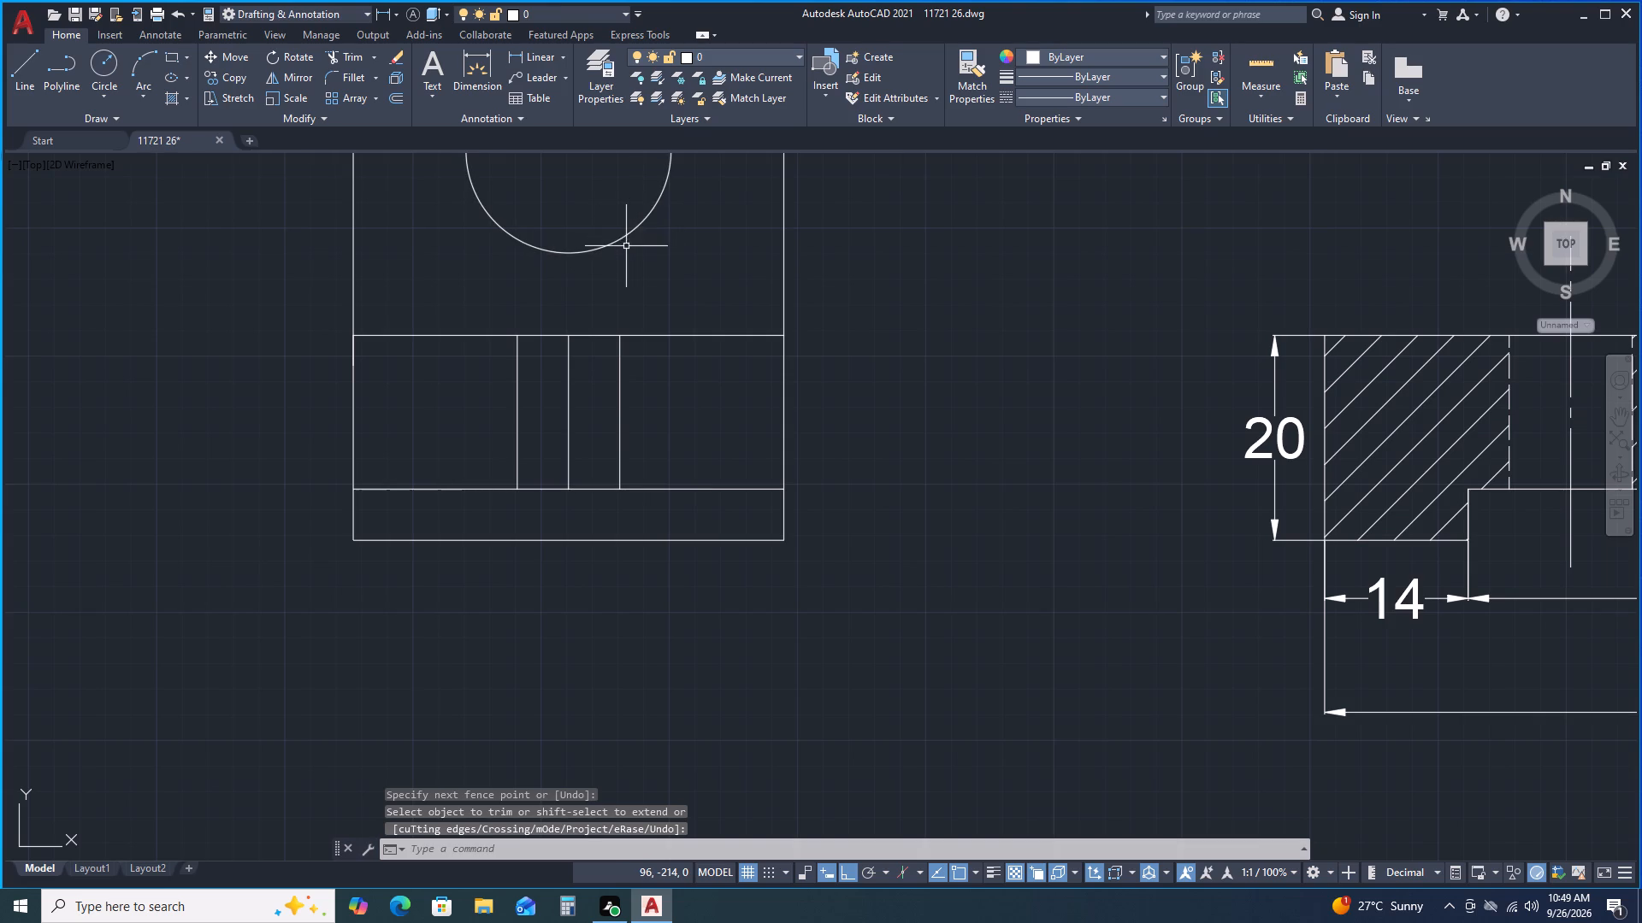
Delete the middle vertical line in the side view's base, leaving the two hole edge lines.
click(594, 405)
click(555, 368)
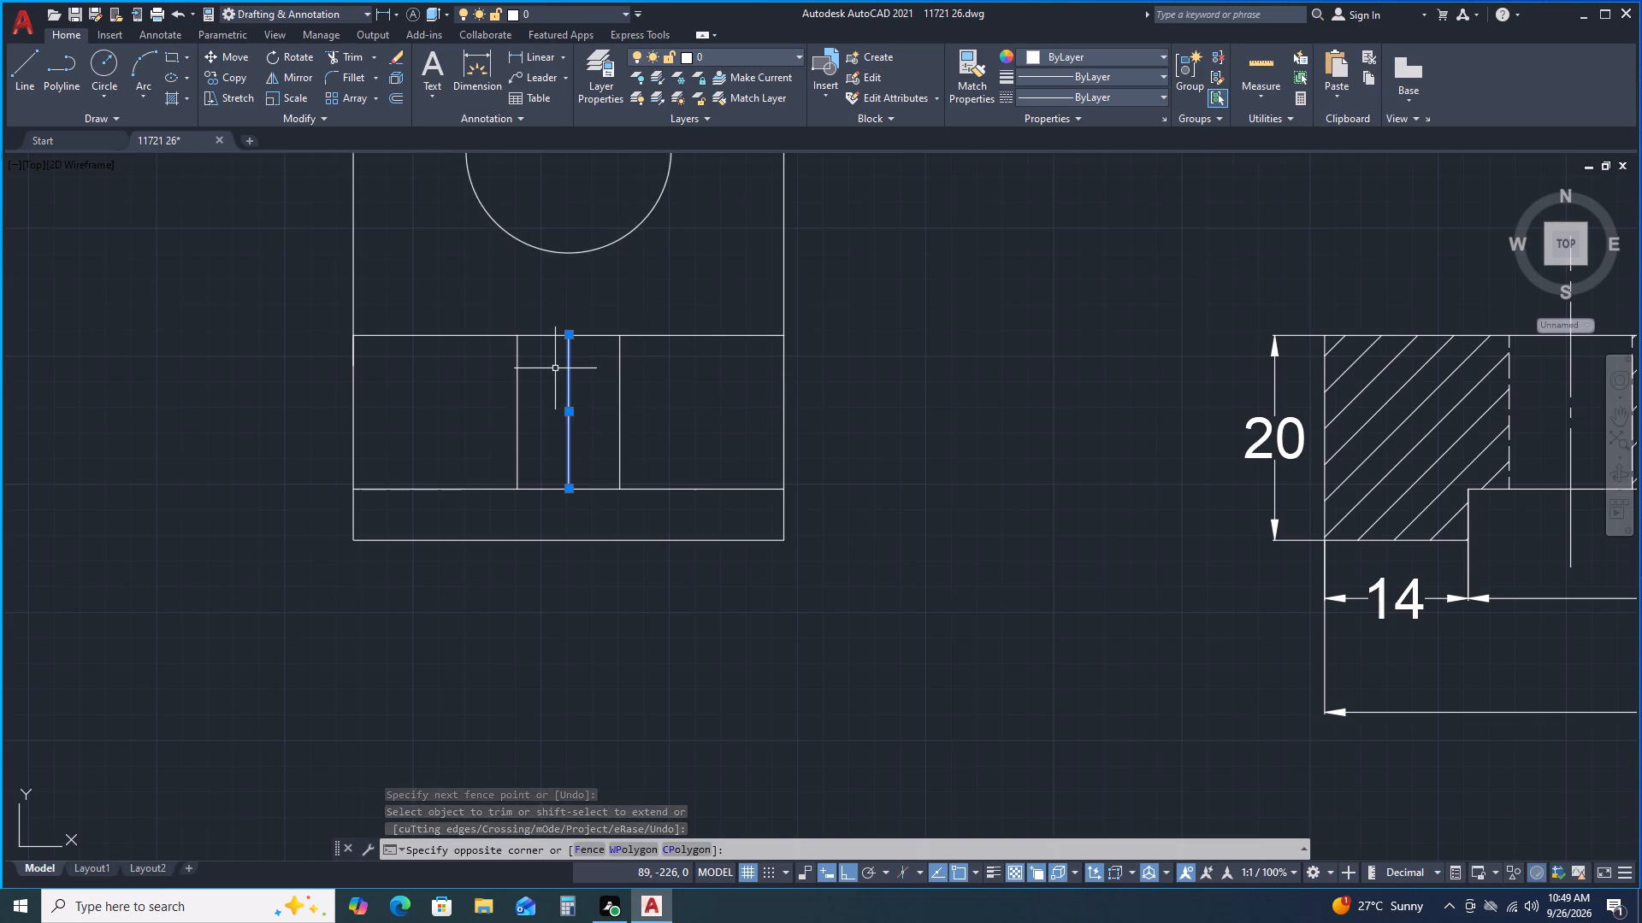
key(Delete)
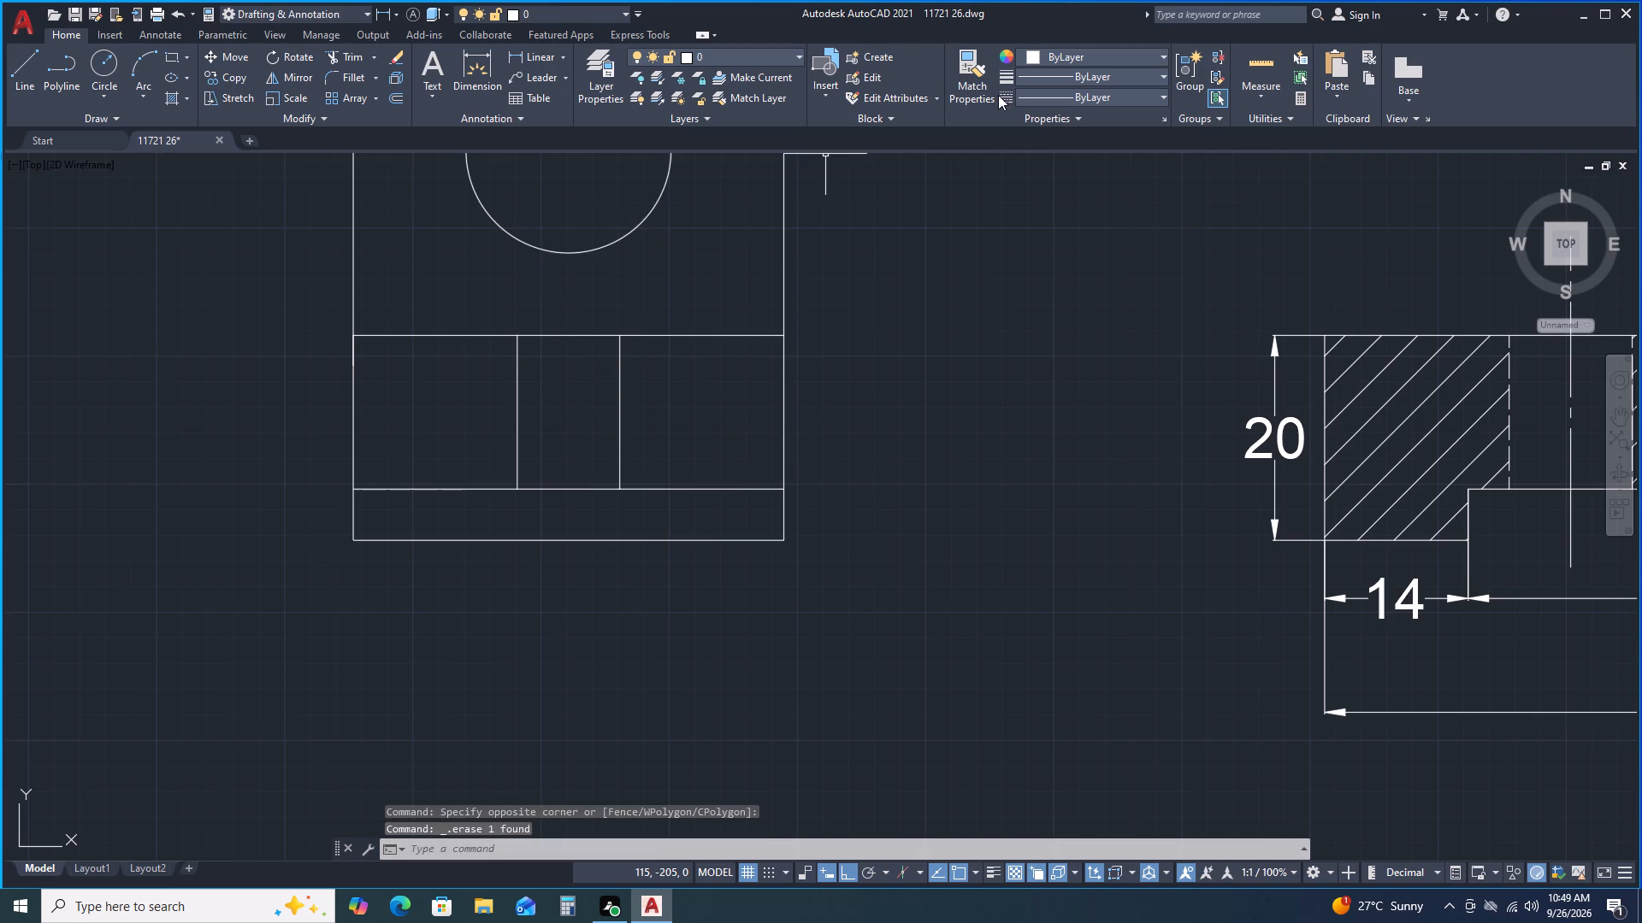
Match the side view's two hole edge lines and the base's lower inner horizontal line to the front view's dashed hidden line.
click(974, 78)
scroll(965, 214, down, 2)
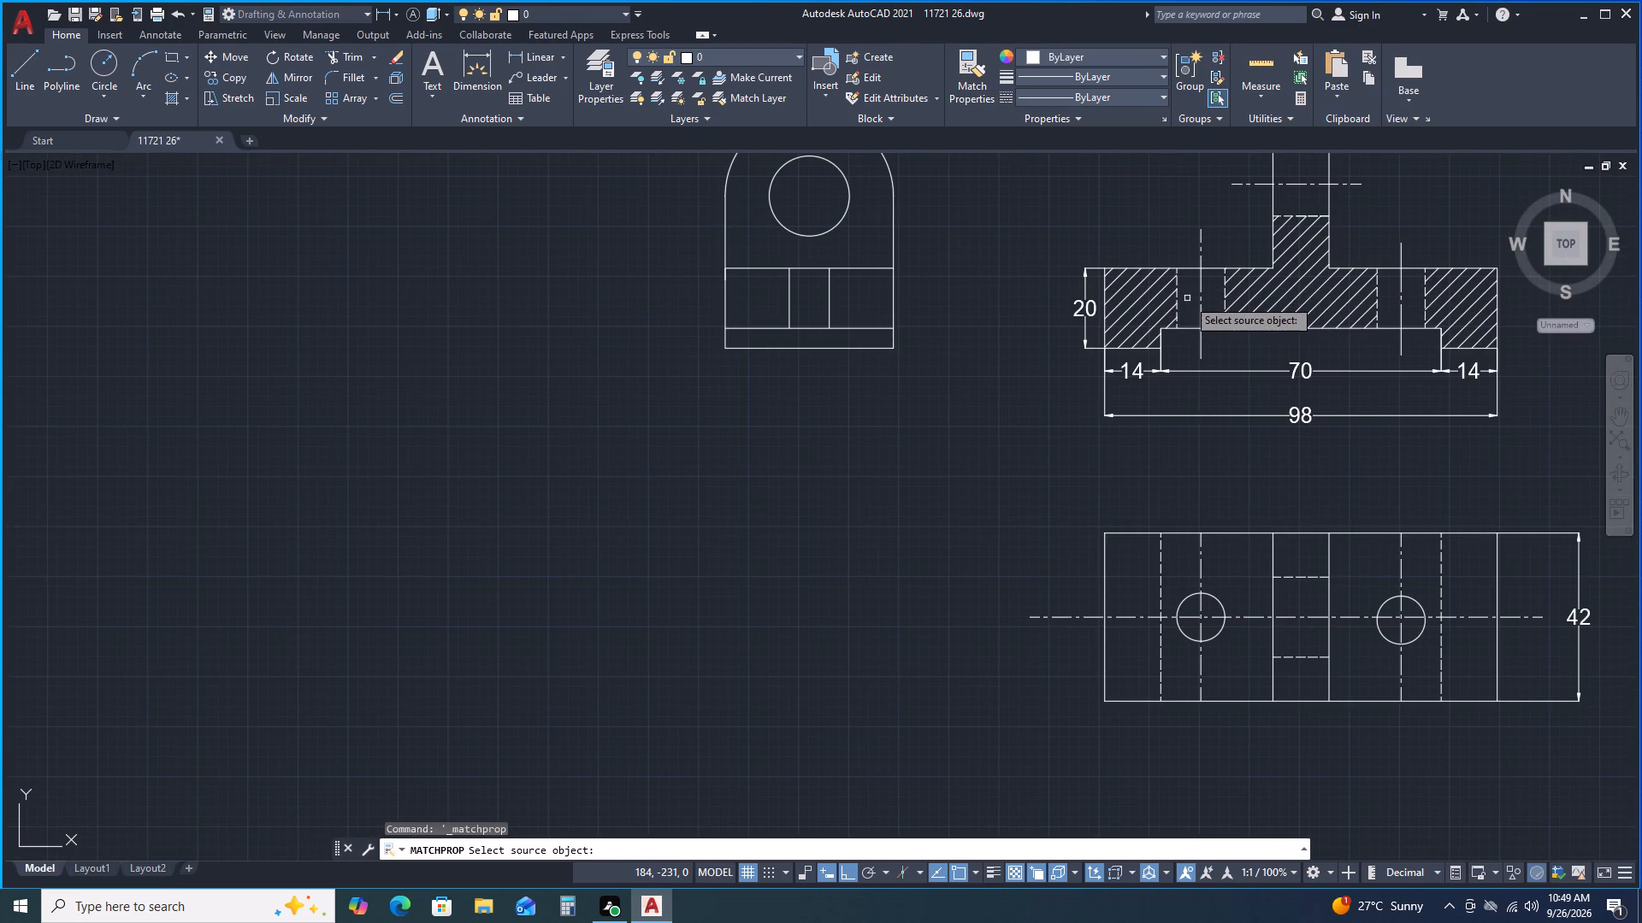
click(1178, 291)
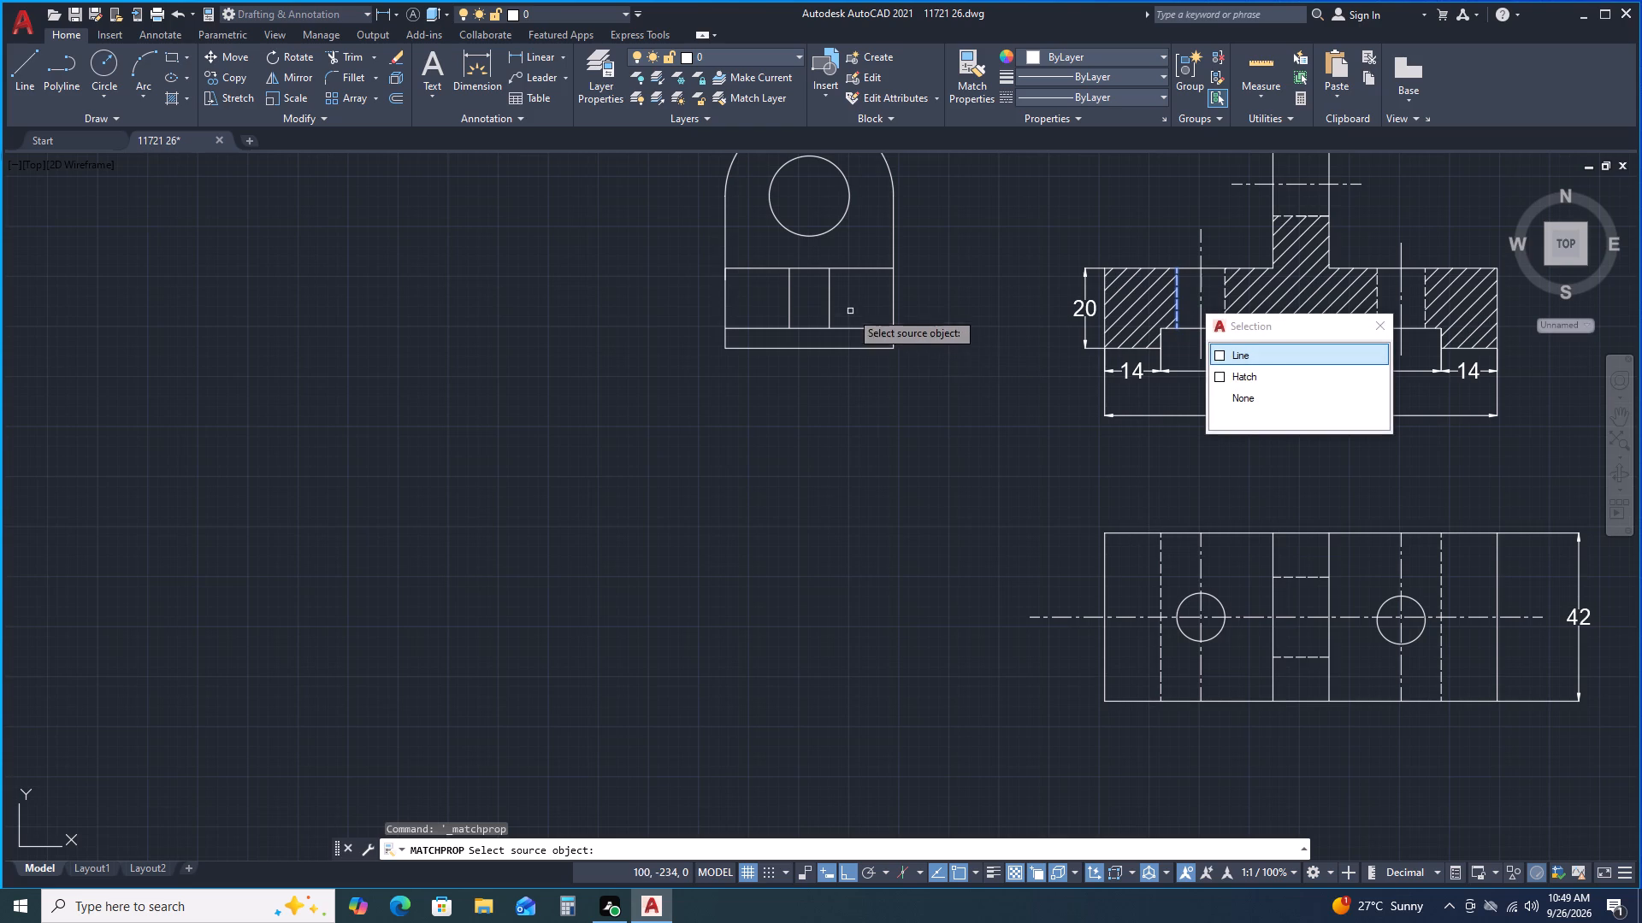
click(1246, 355)
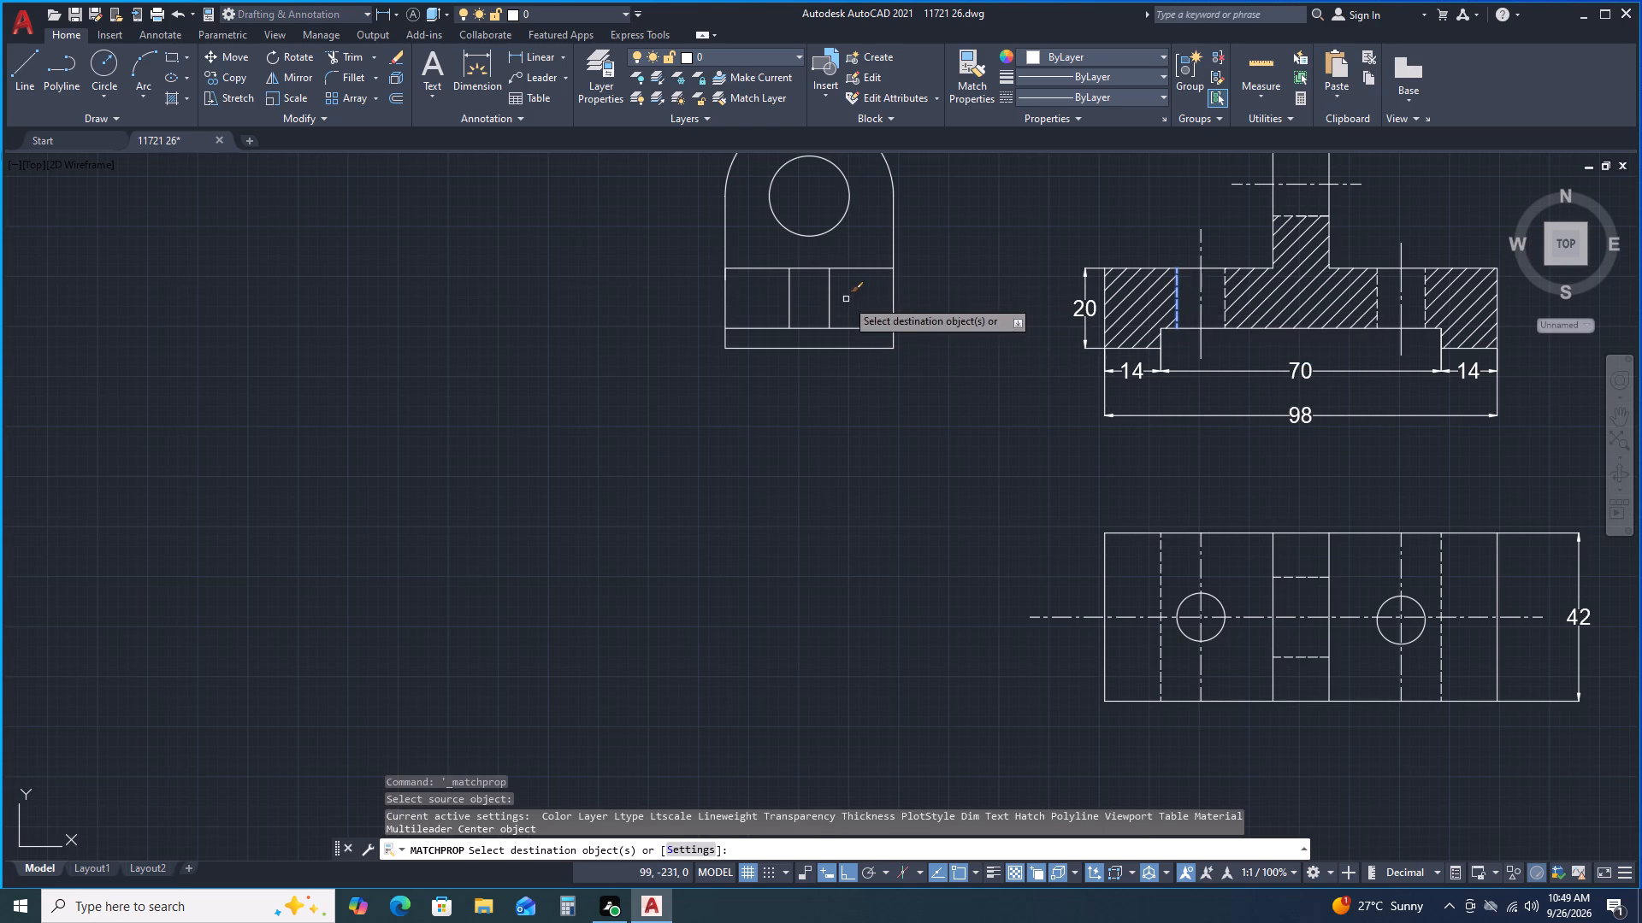
click(846, 299)
click(784, 301)
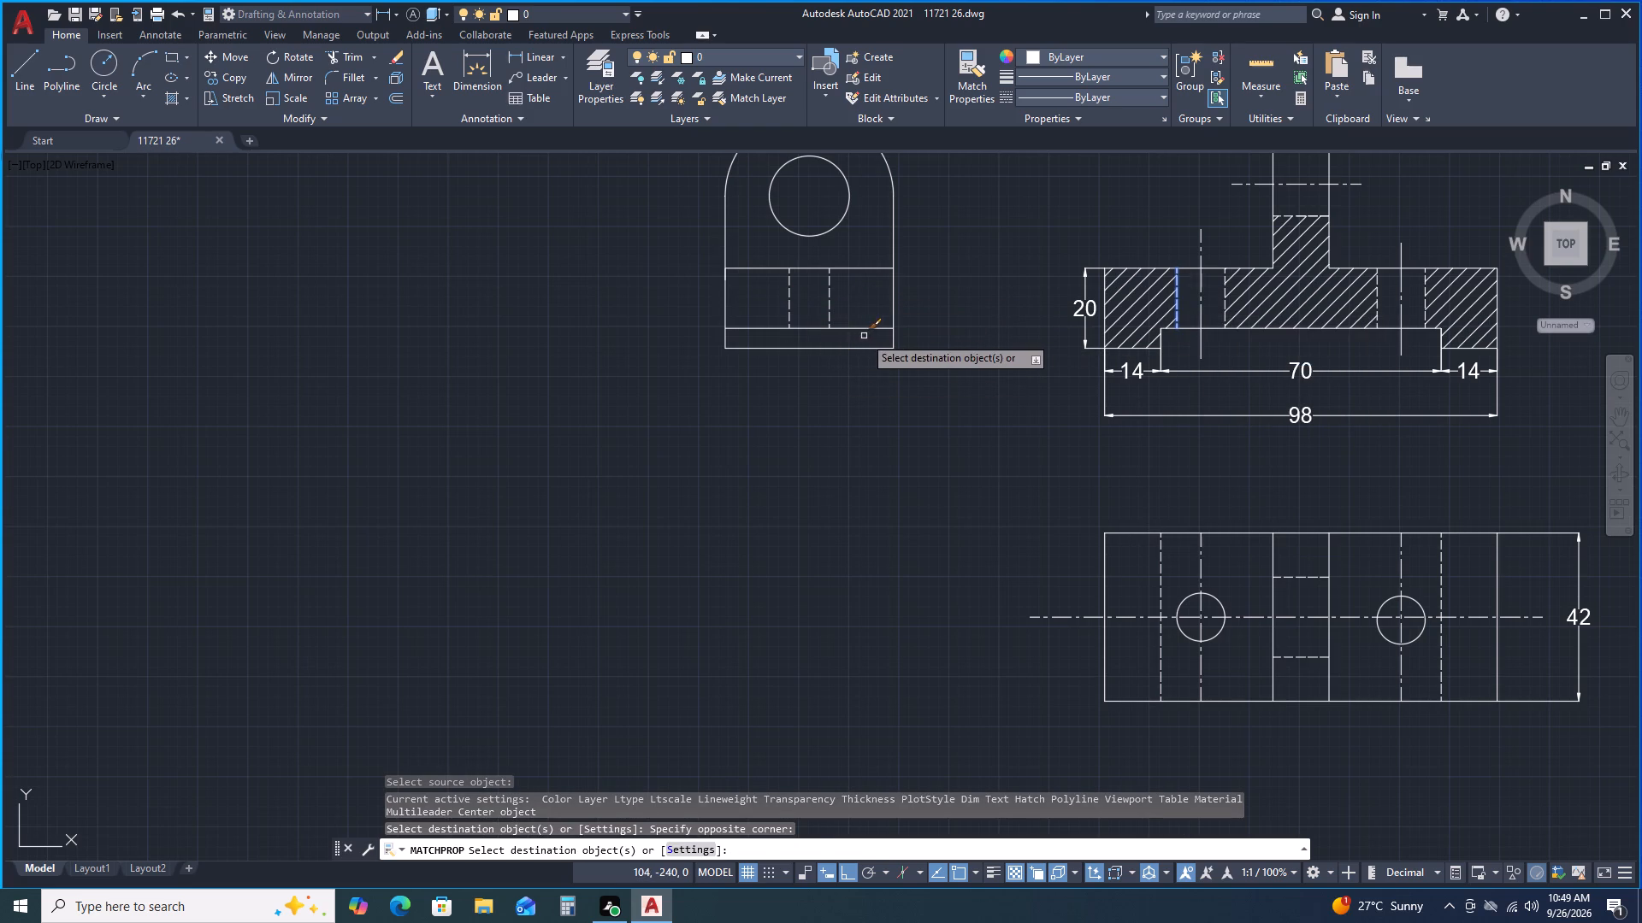
click(866, 336)
click(853, 311)
key(space)
Draw a vertical line about 81 long and a horizontal line through the side view's hole centre, both extending past the outline.
middle_drag(1005, 297, 1006, 333)
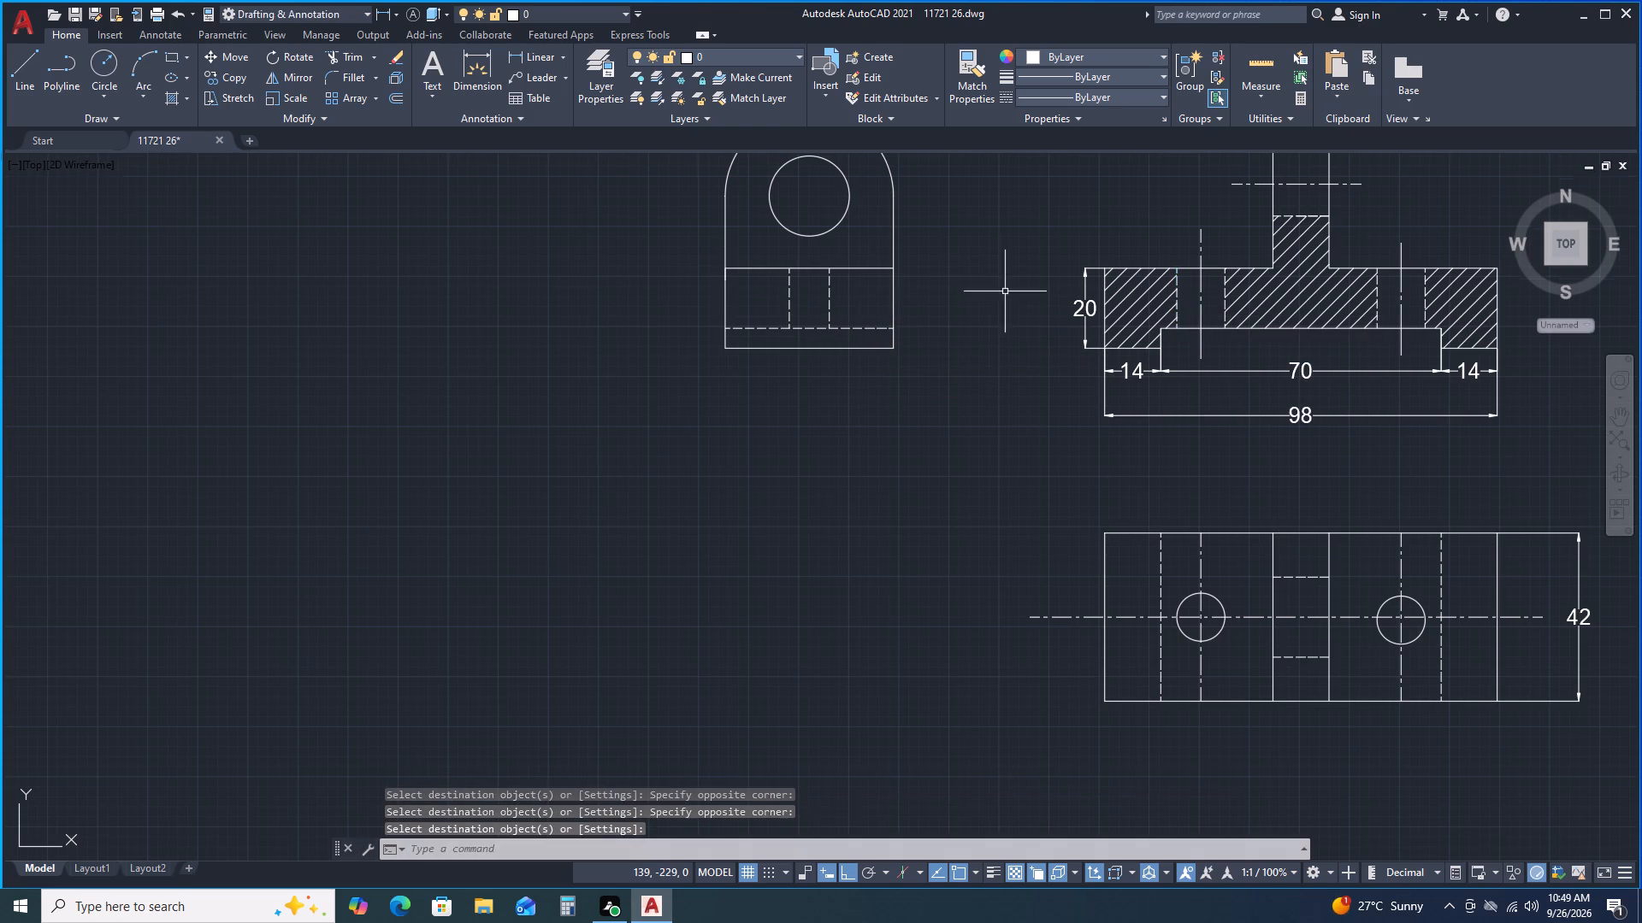
middle_drag(1006, 333, 996, 452)
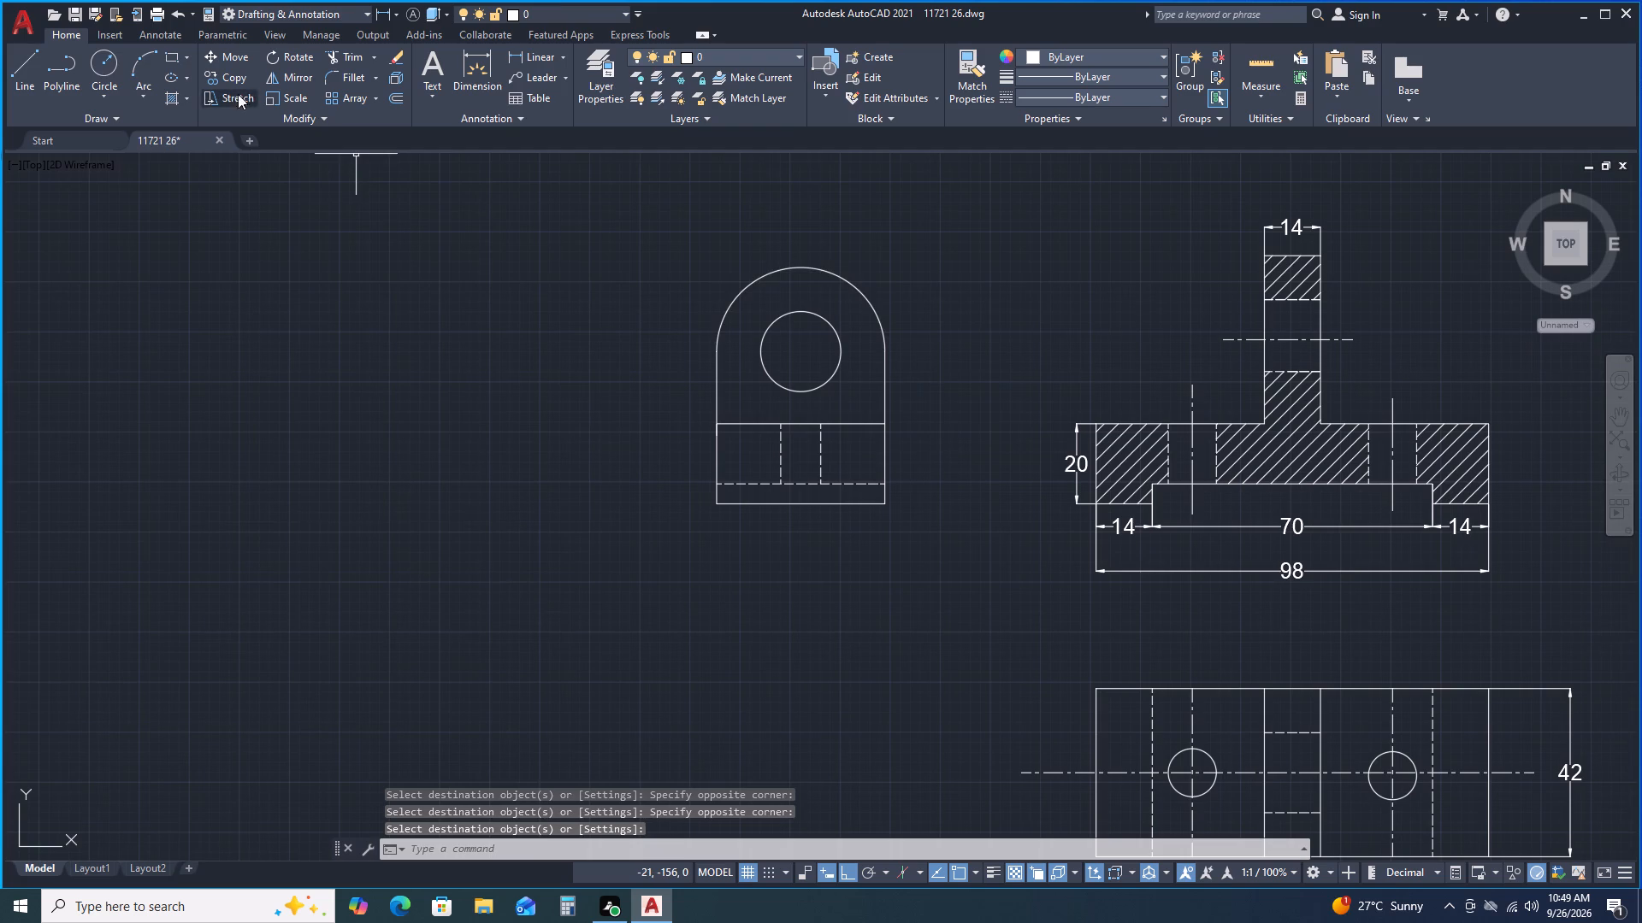
click(15, 64)
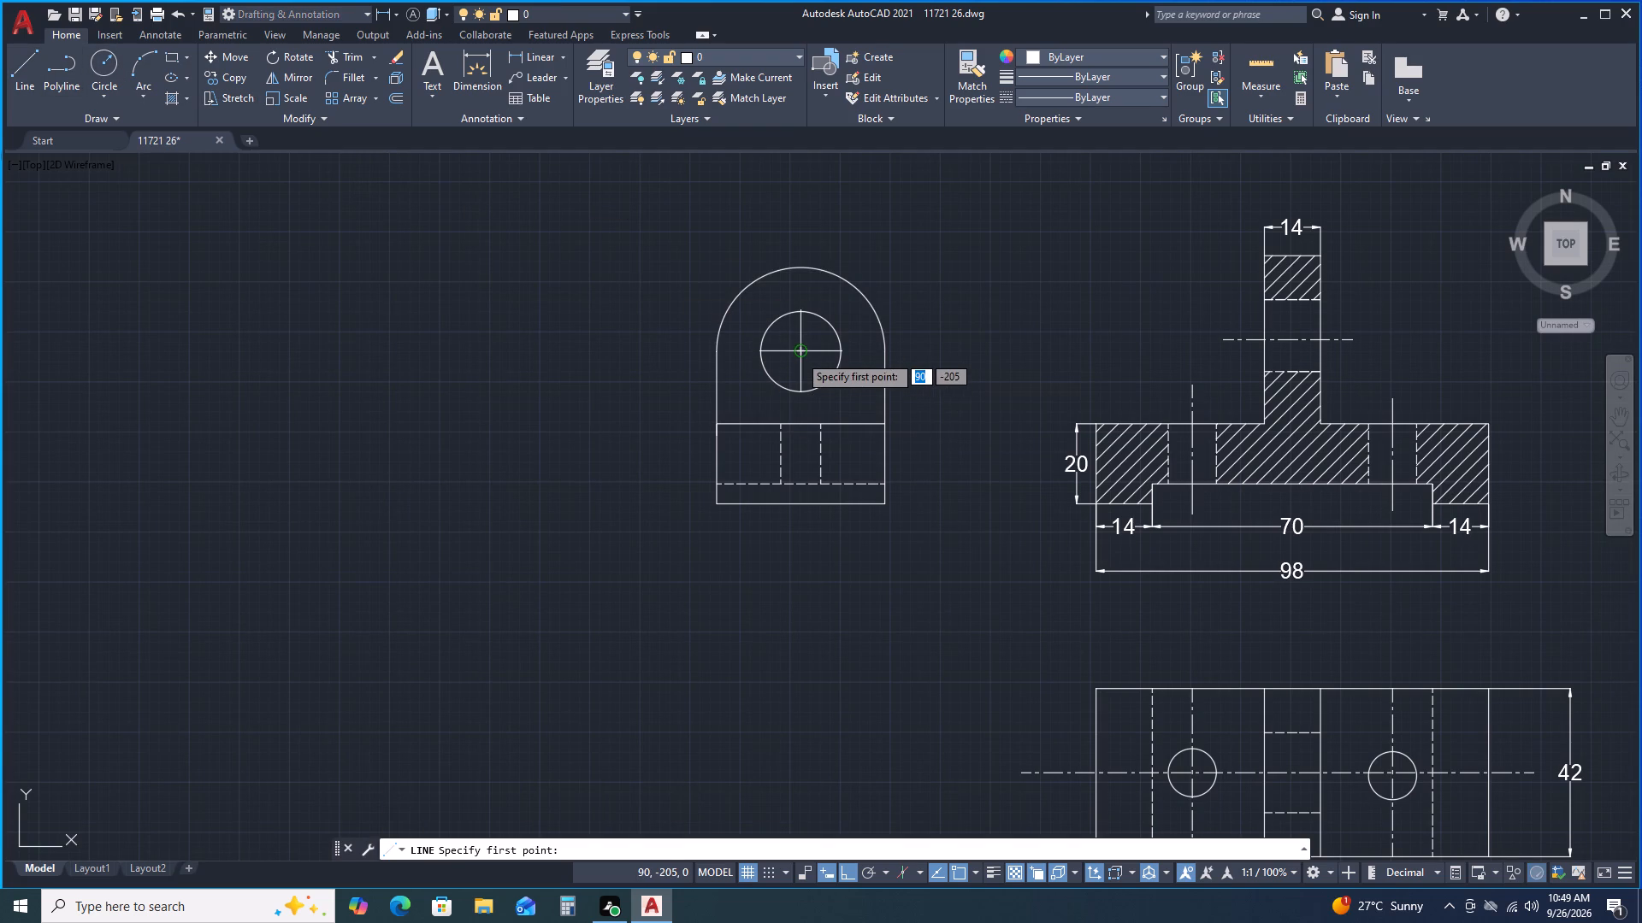
click(802, 222)
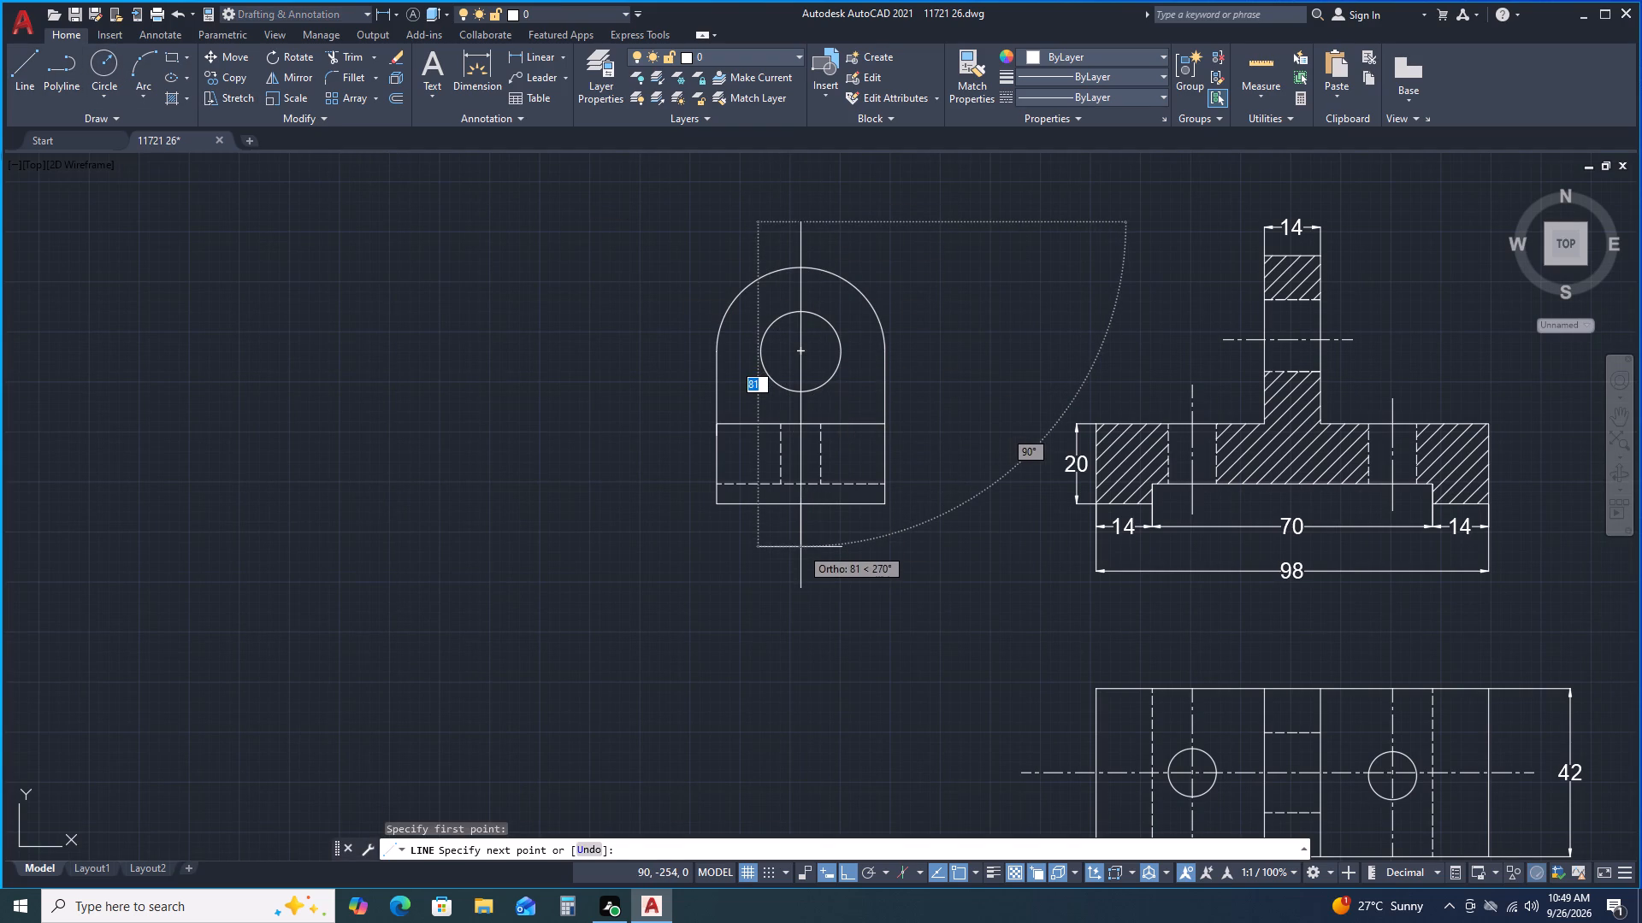
click(800, 547)
key(space)
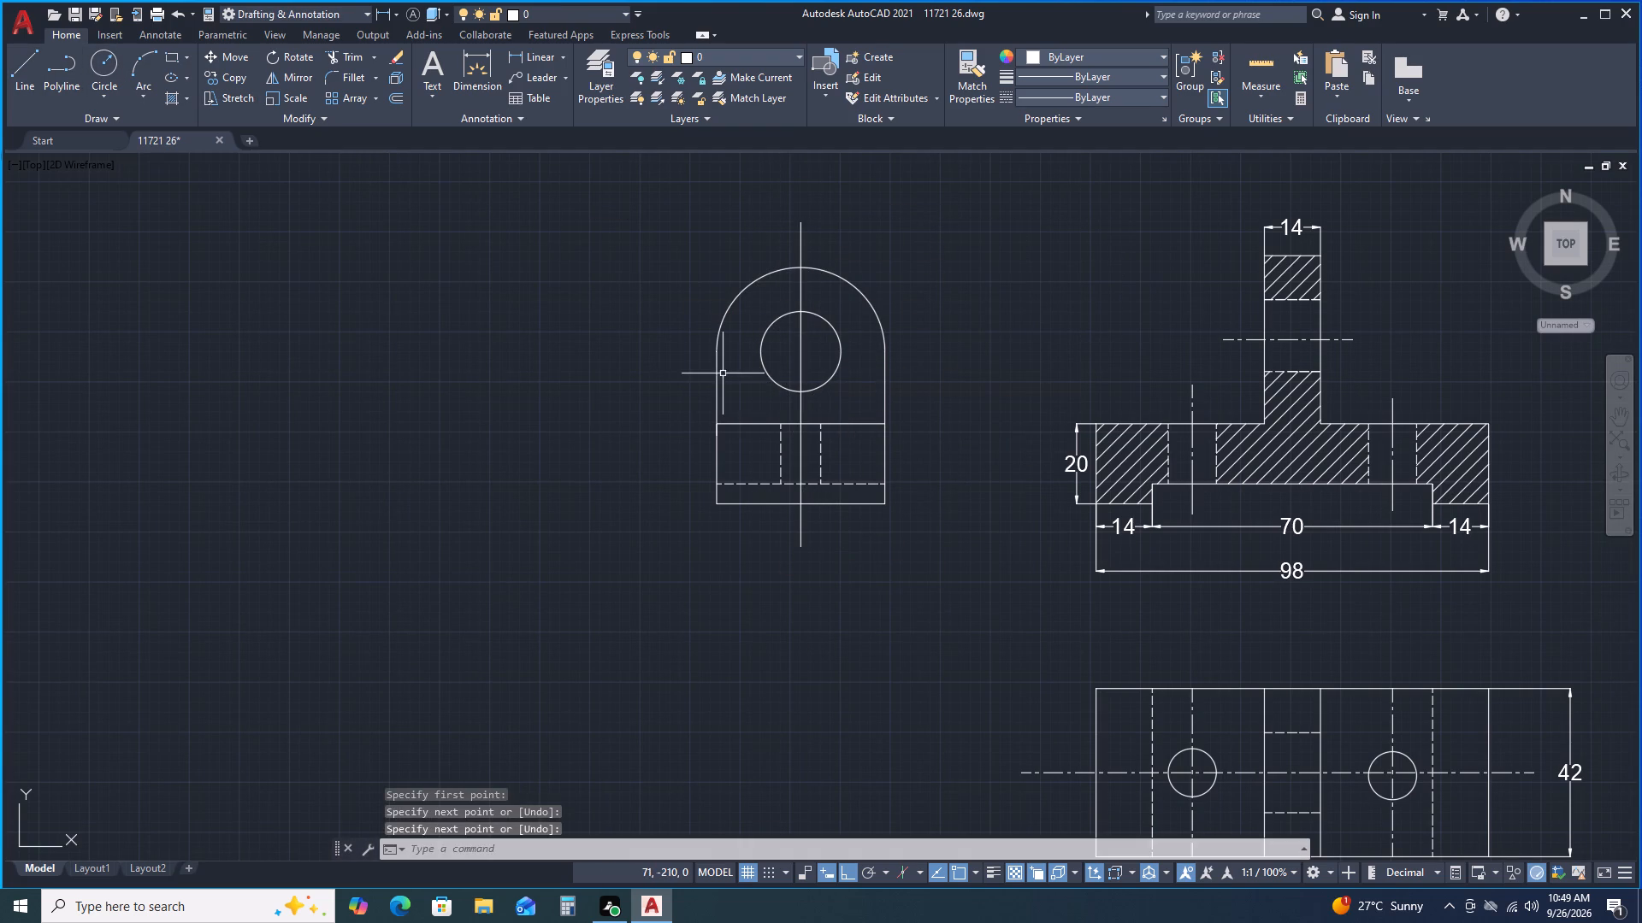
key(space)
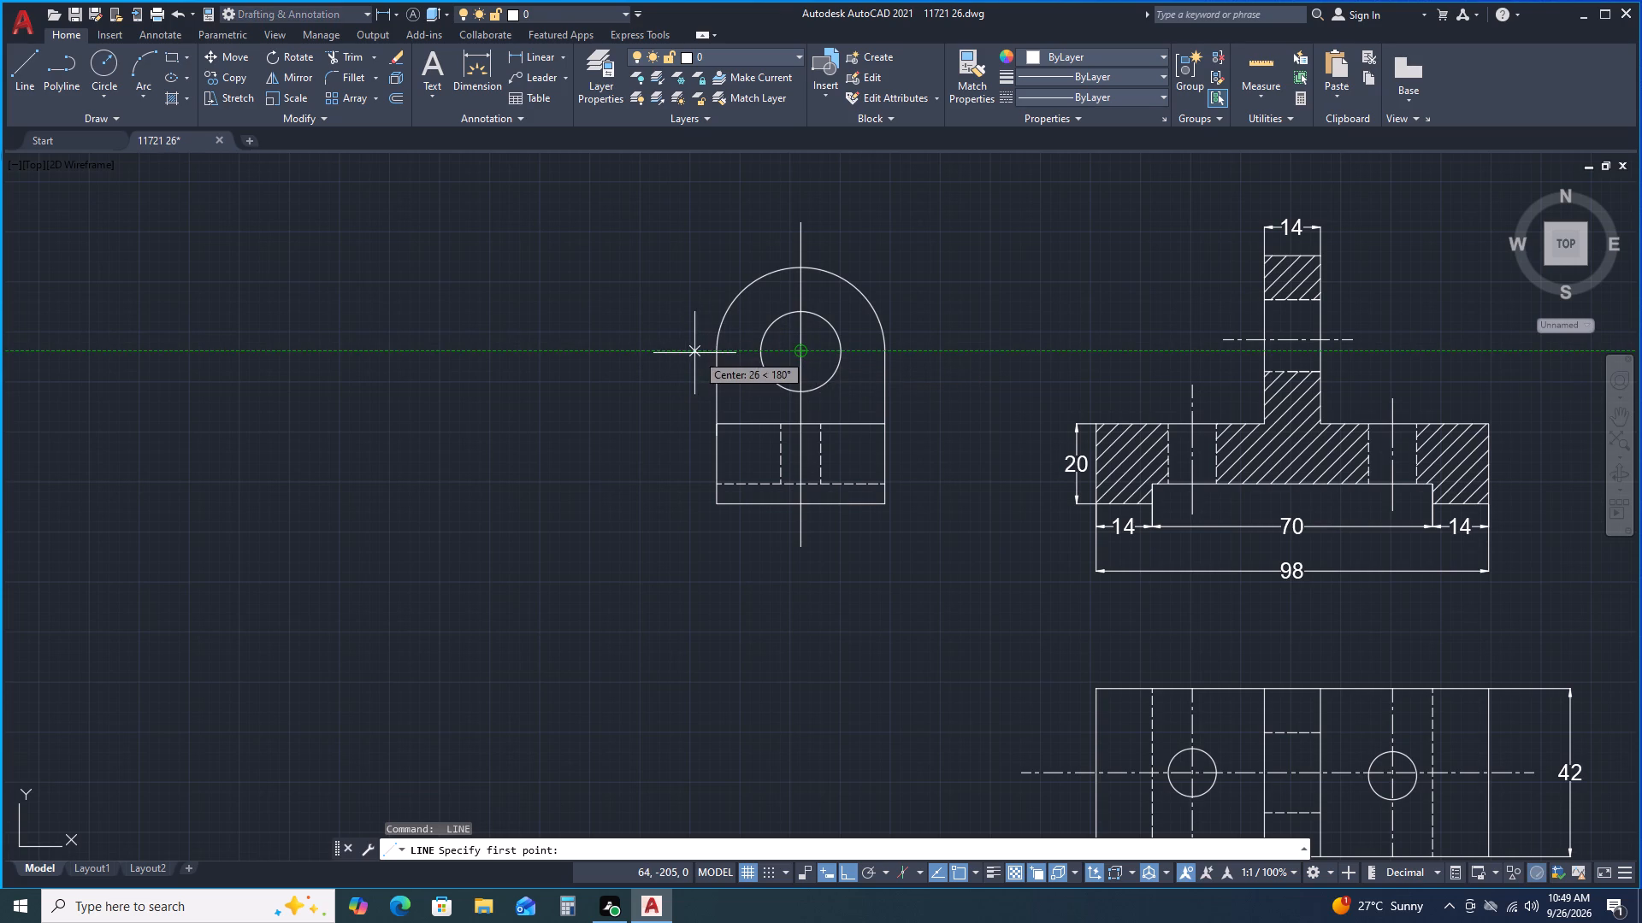
click(683, 352)
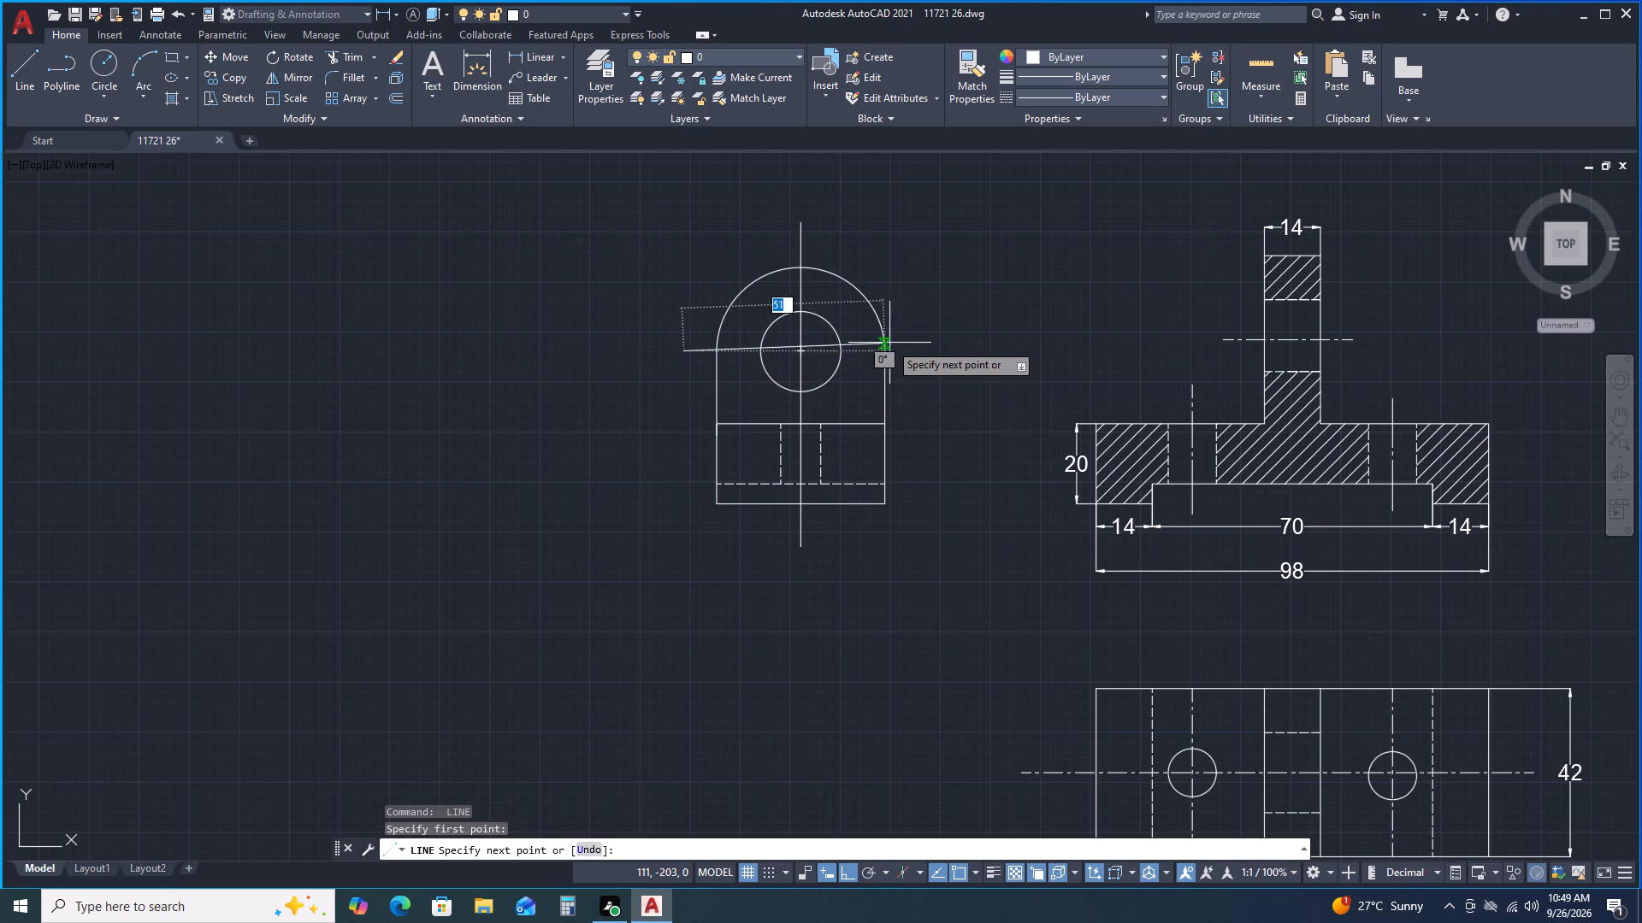
click(926, 344)
key(space)
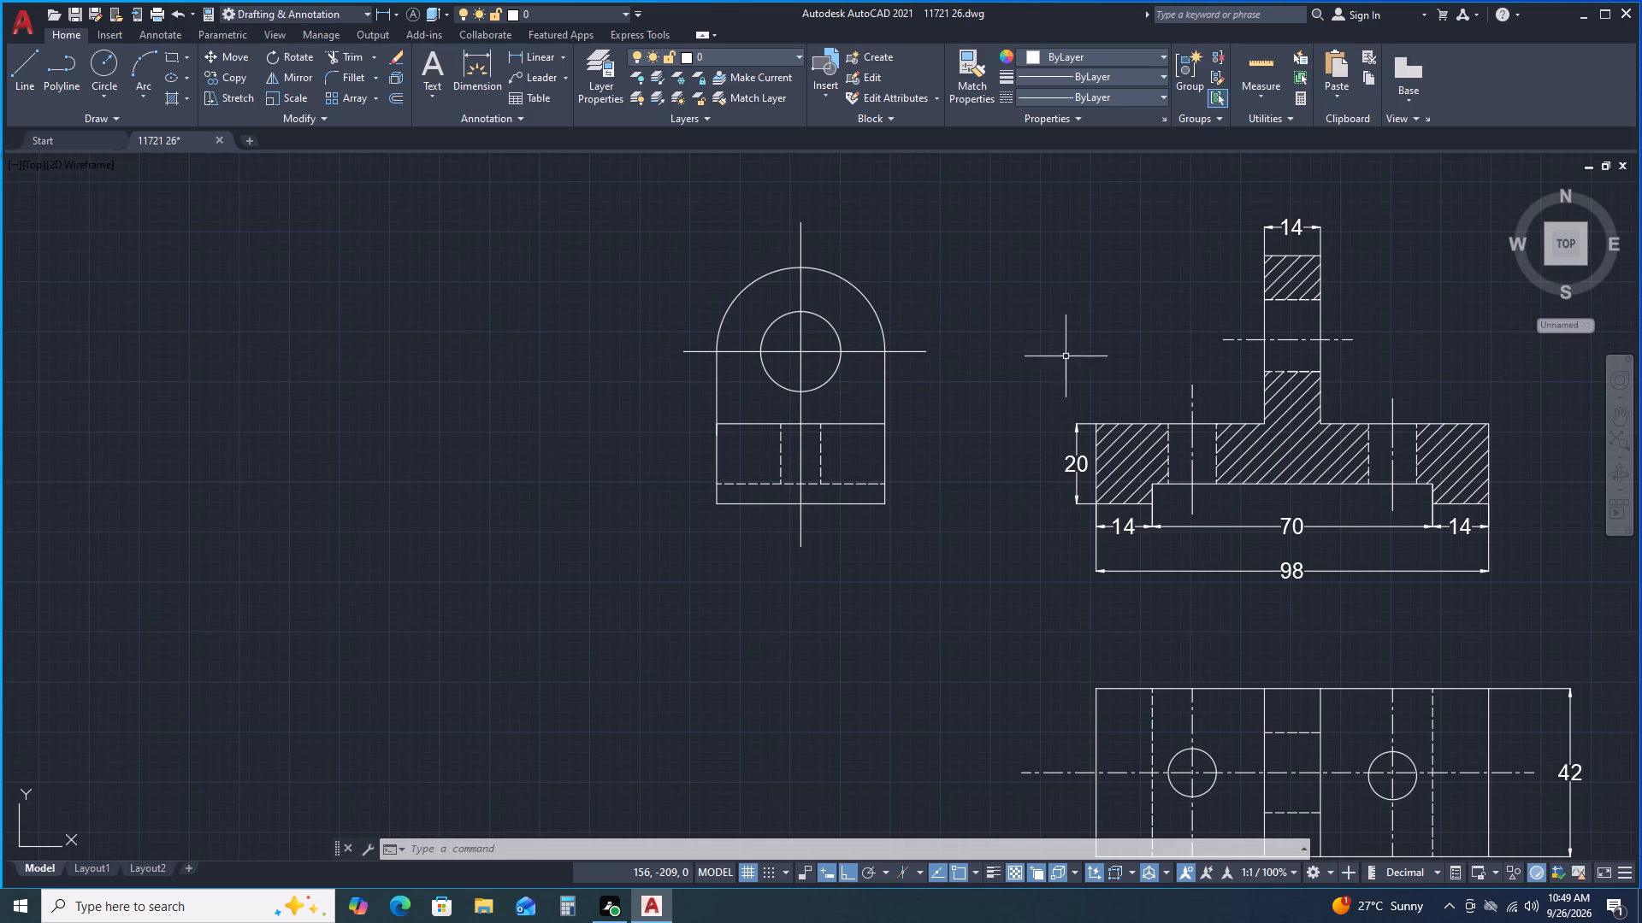
Match the side view's vertical and horizontal lines through the hole centre to the front view's dash-dot centre line.
click(975, 84)
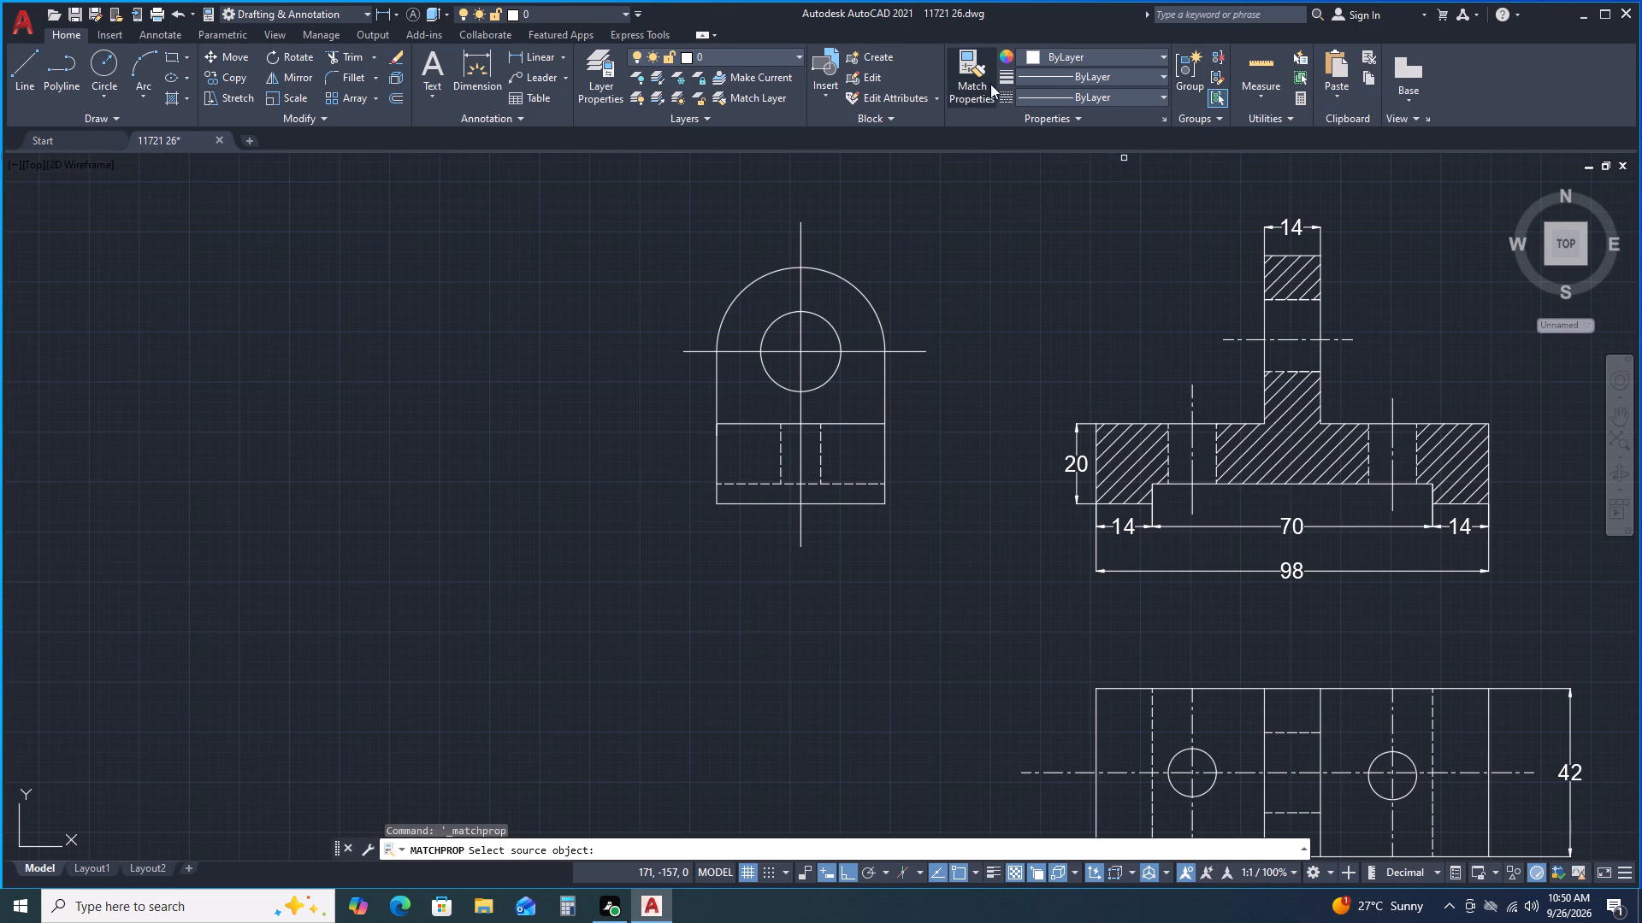
click(1286, 340)
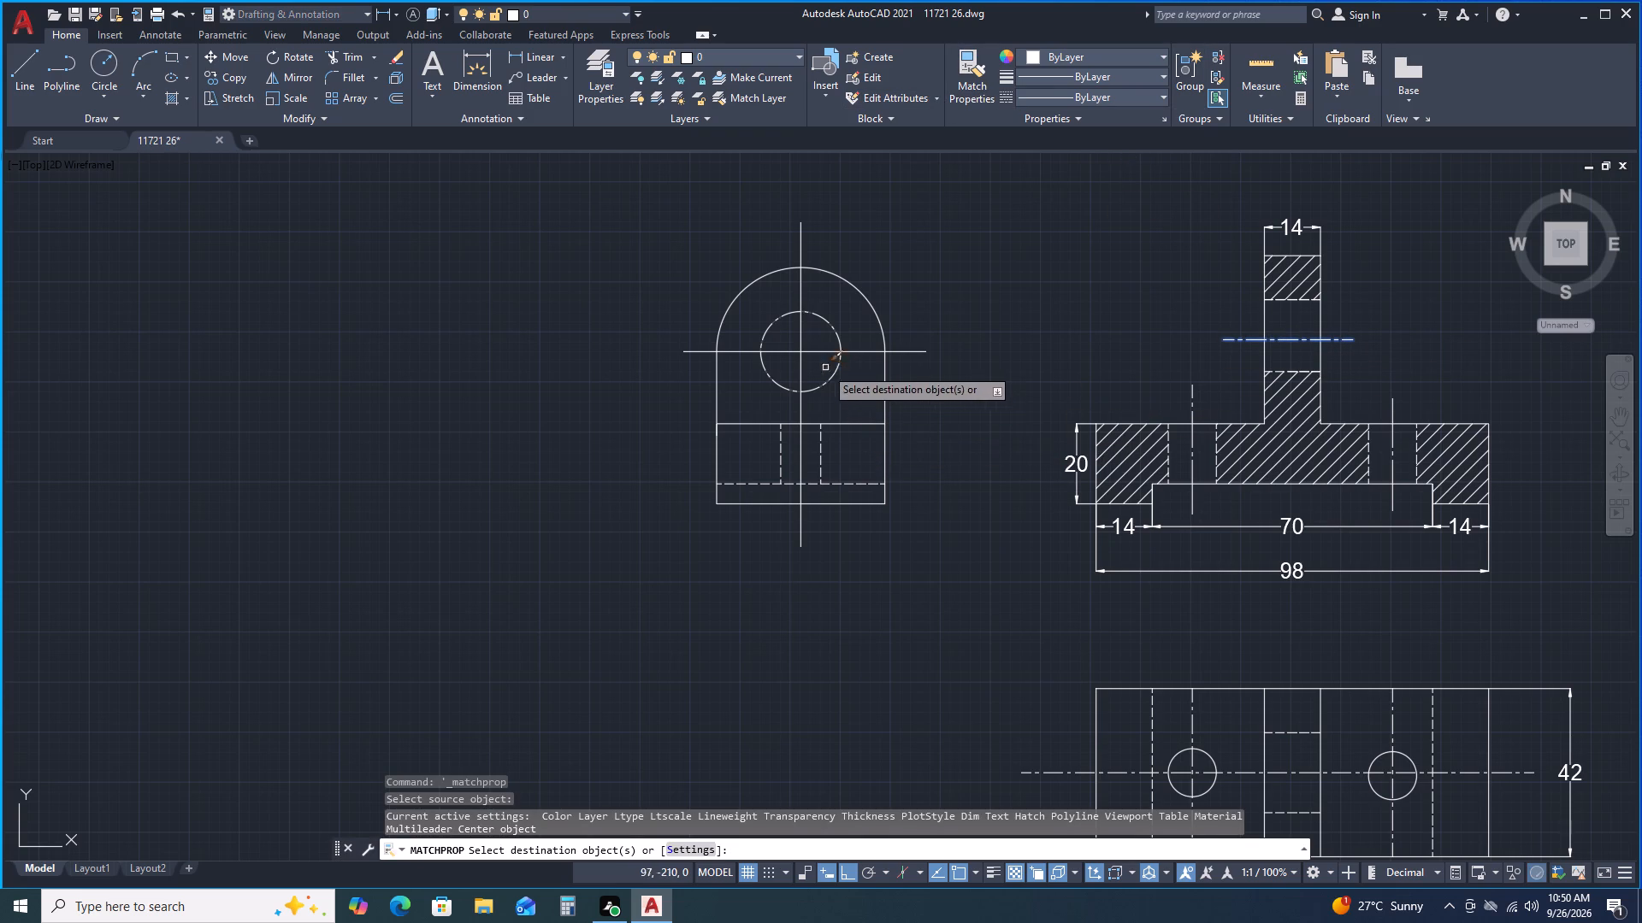
scroll(806, 344, up, 1)
scroll(806, 344, down, 1)
click(819, 370)
click(793, 338)
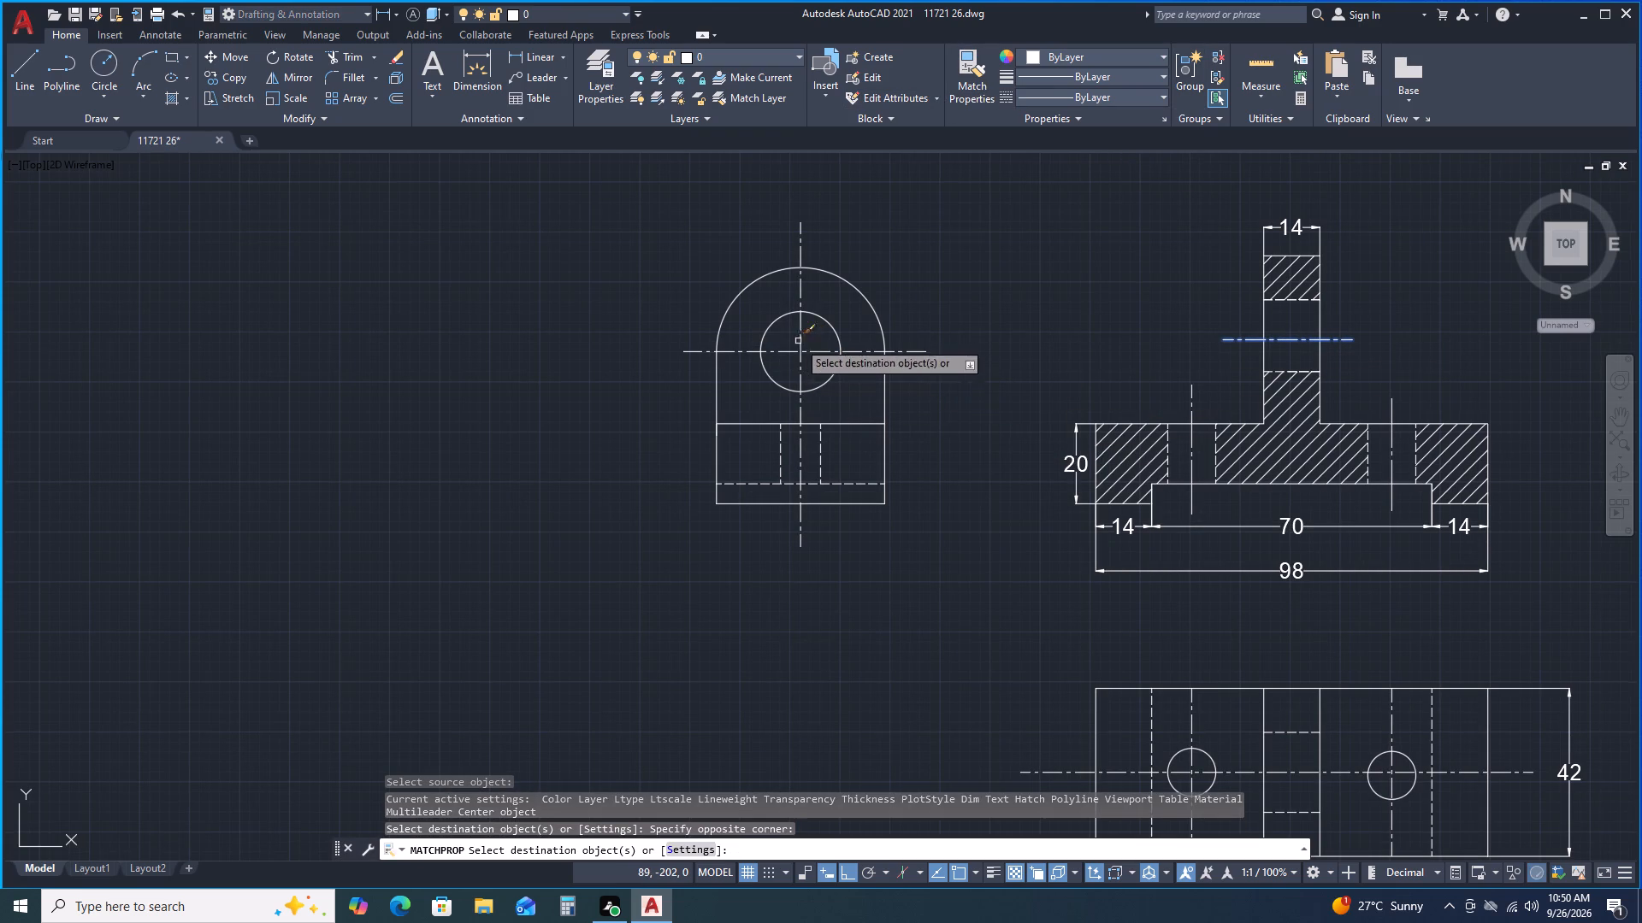
key(Escape)
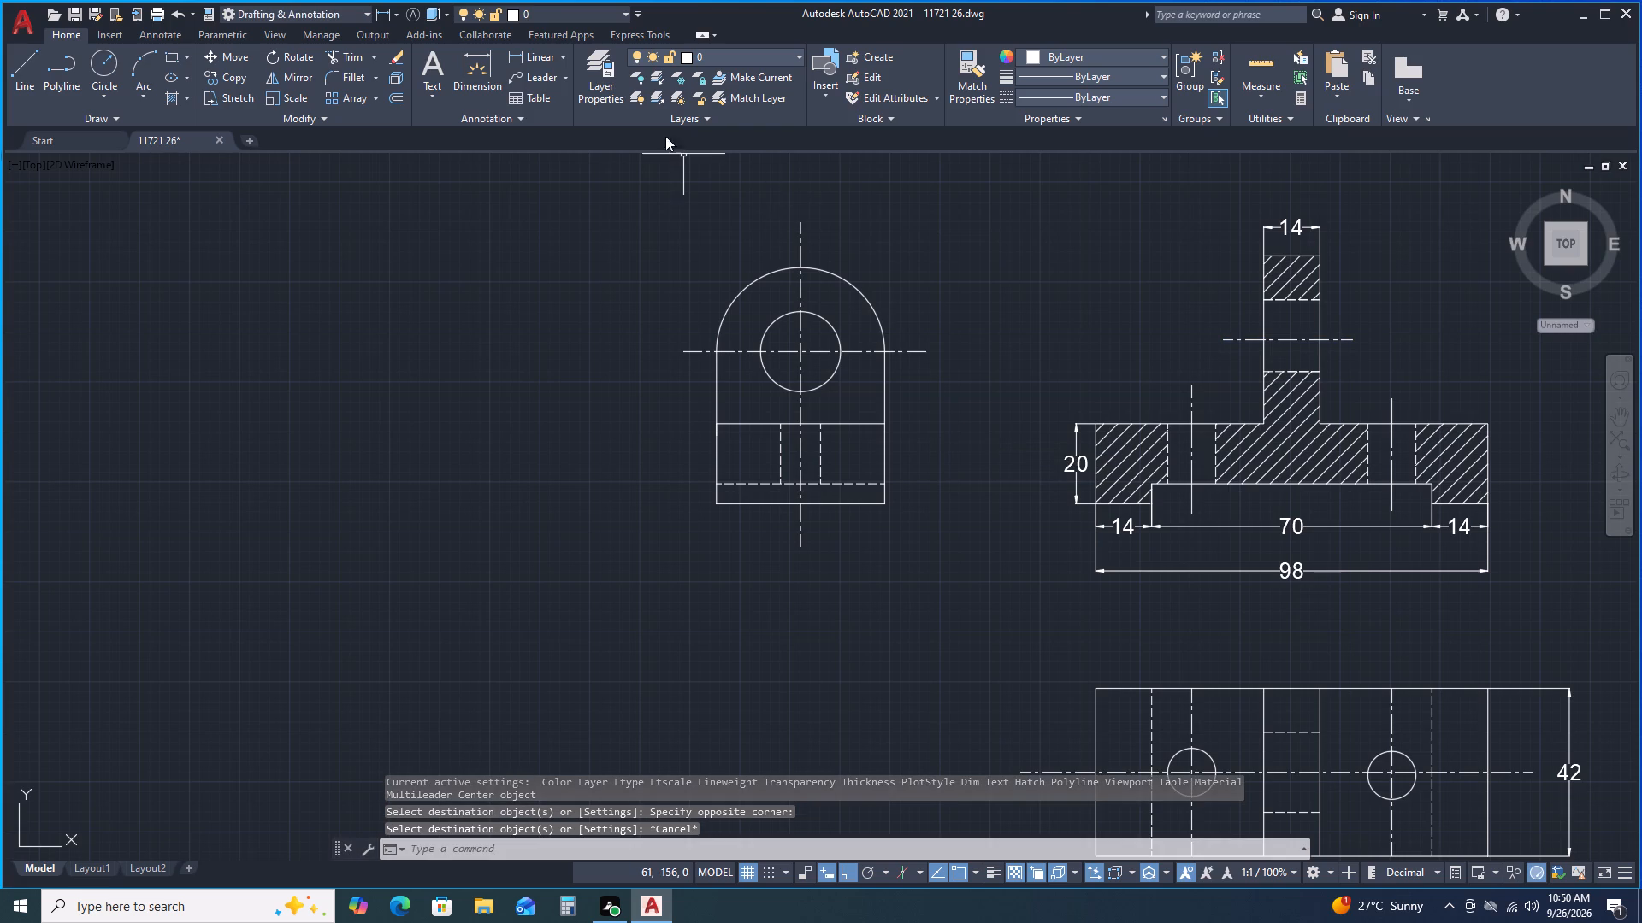
Dimension the side view's overall base width, placing the dimension below the view.
click(468, 67)
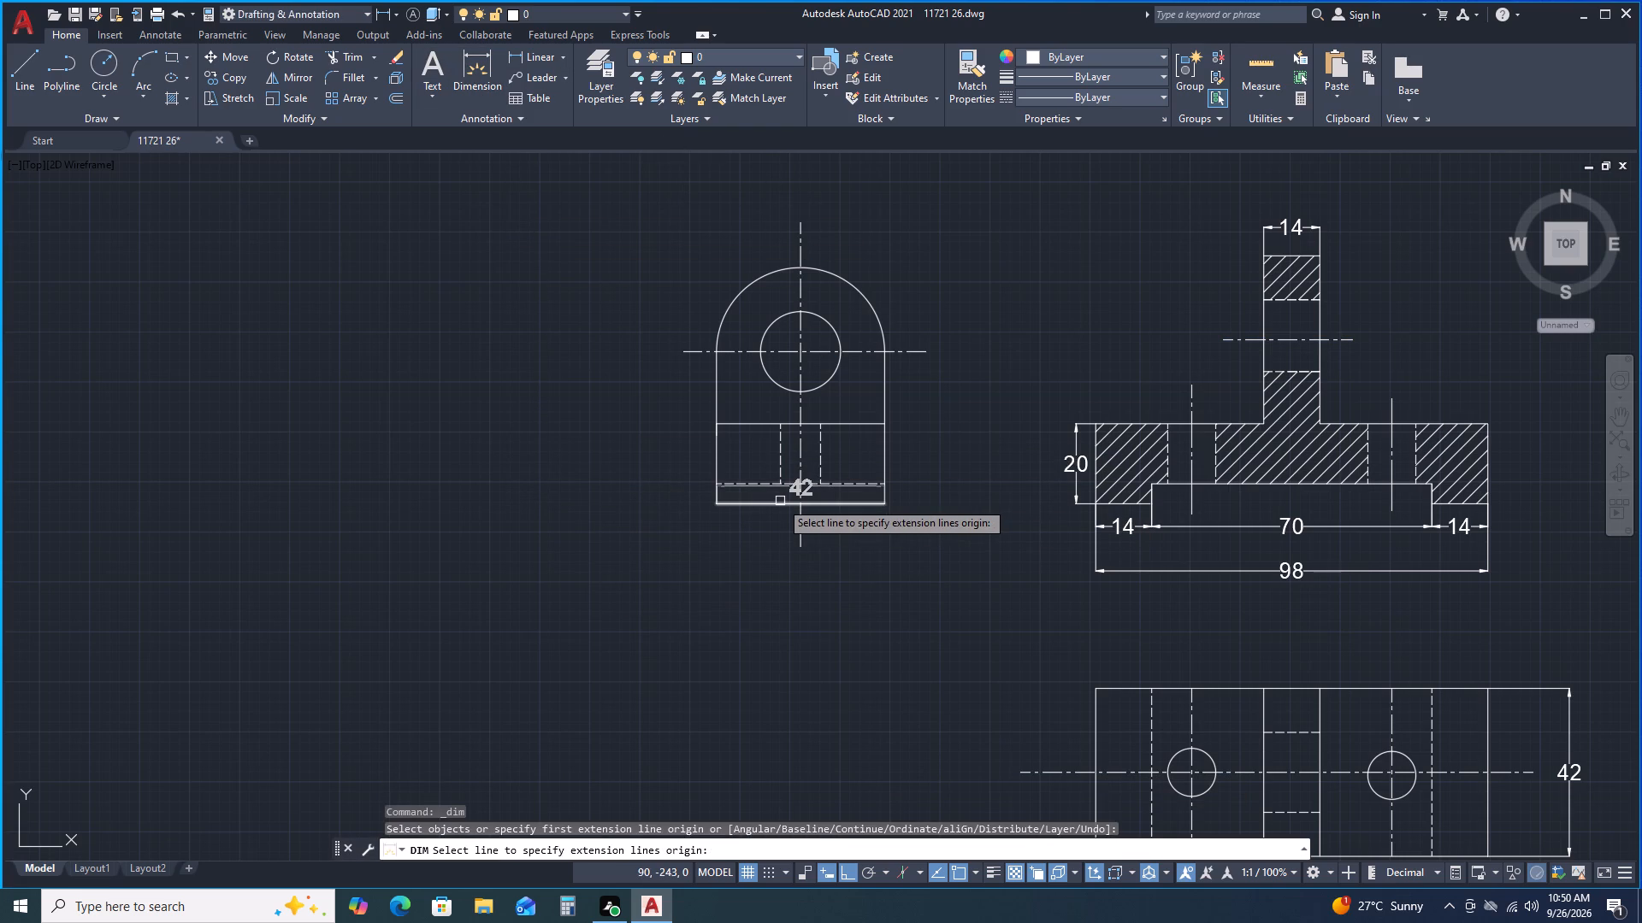
click(780, 501)
click(790, 567)
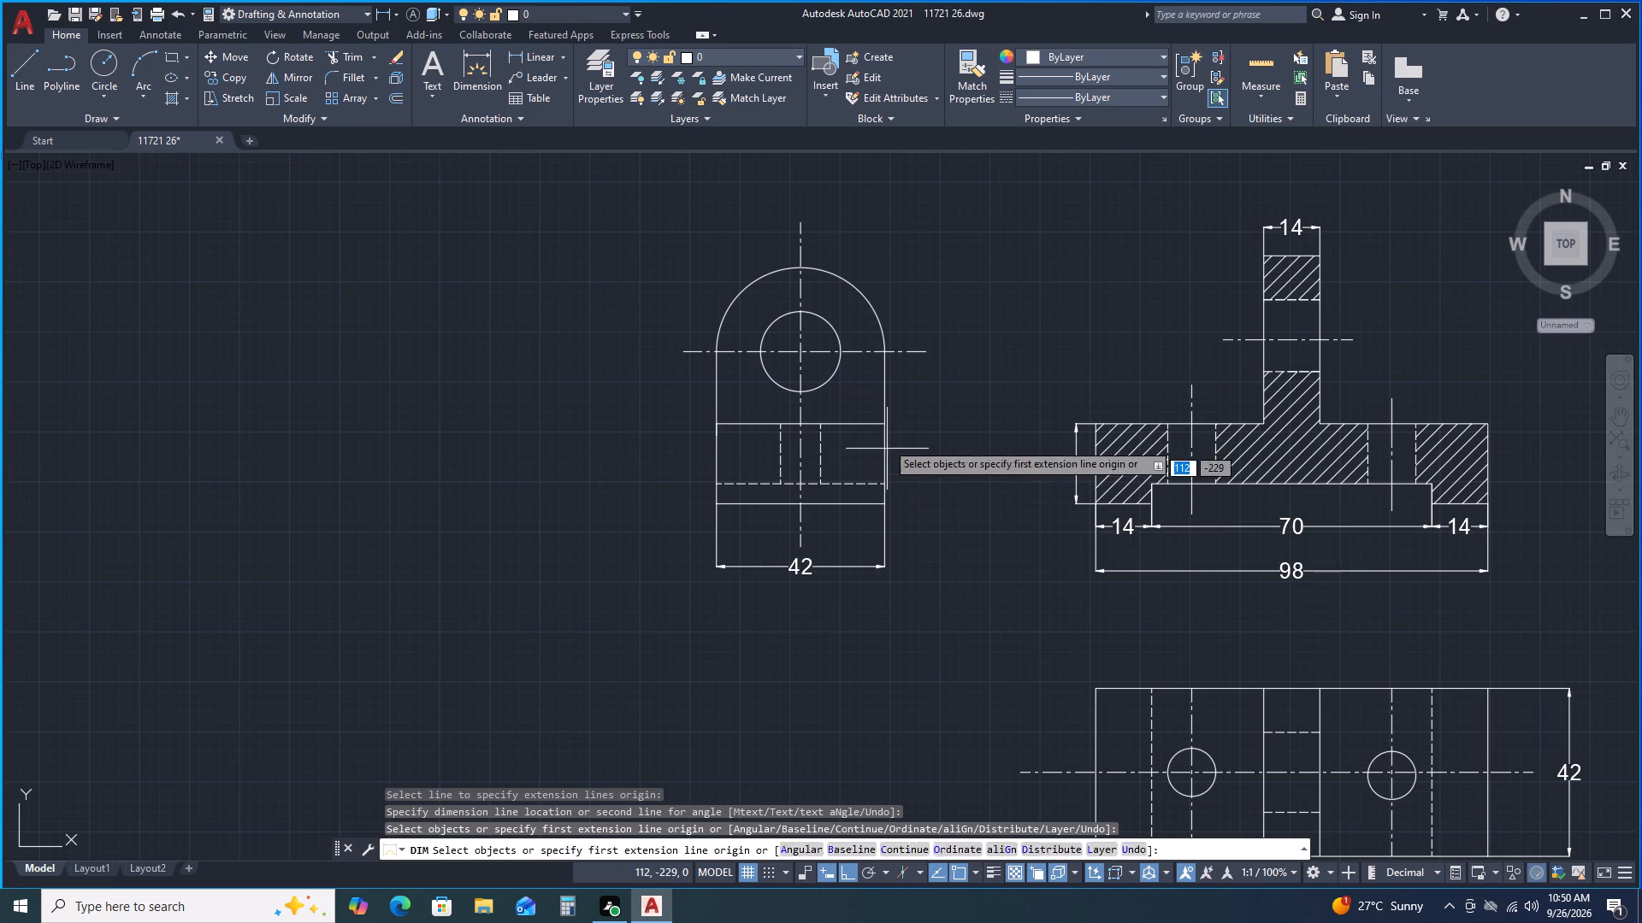
click(885, 442)
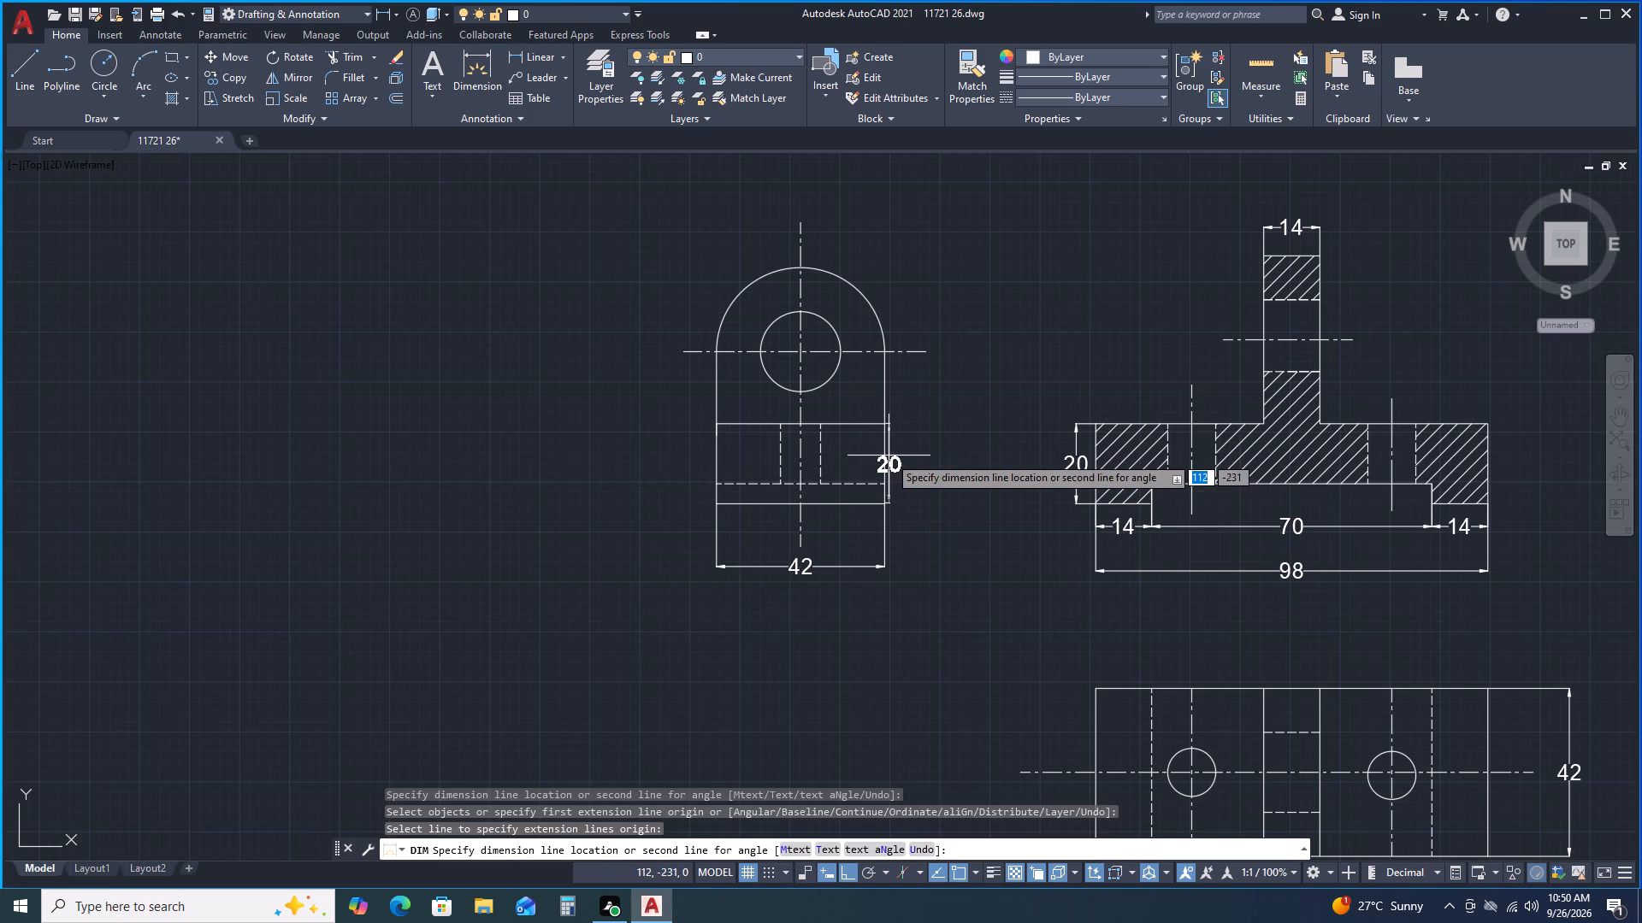
key(Escape)
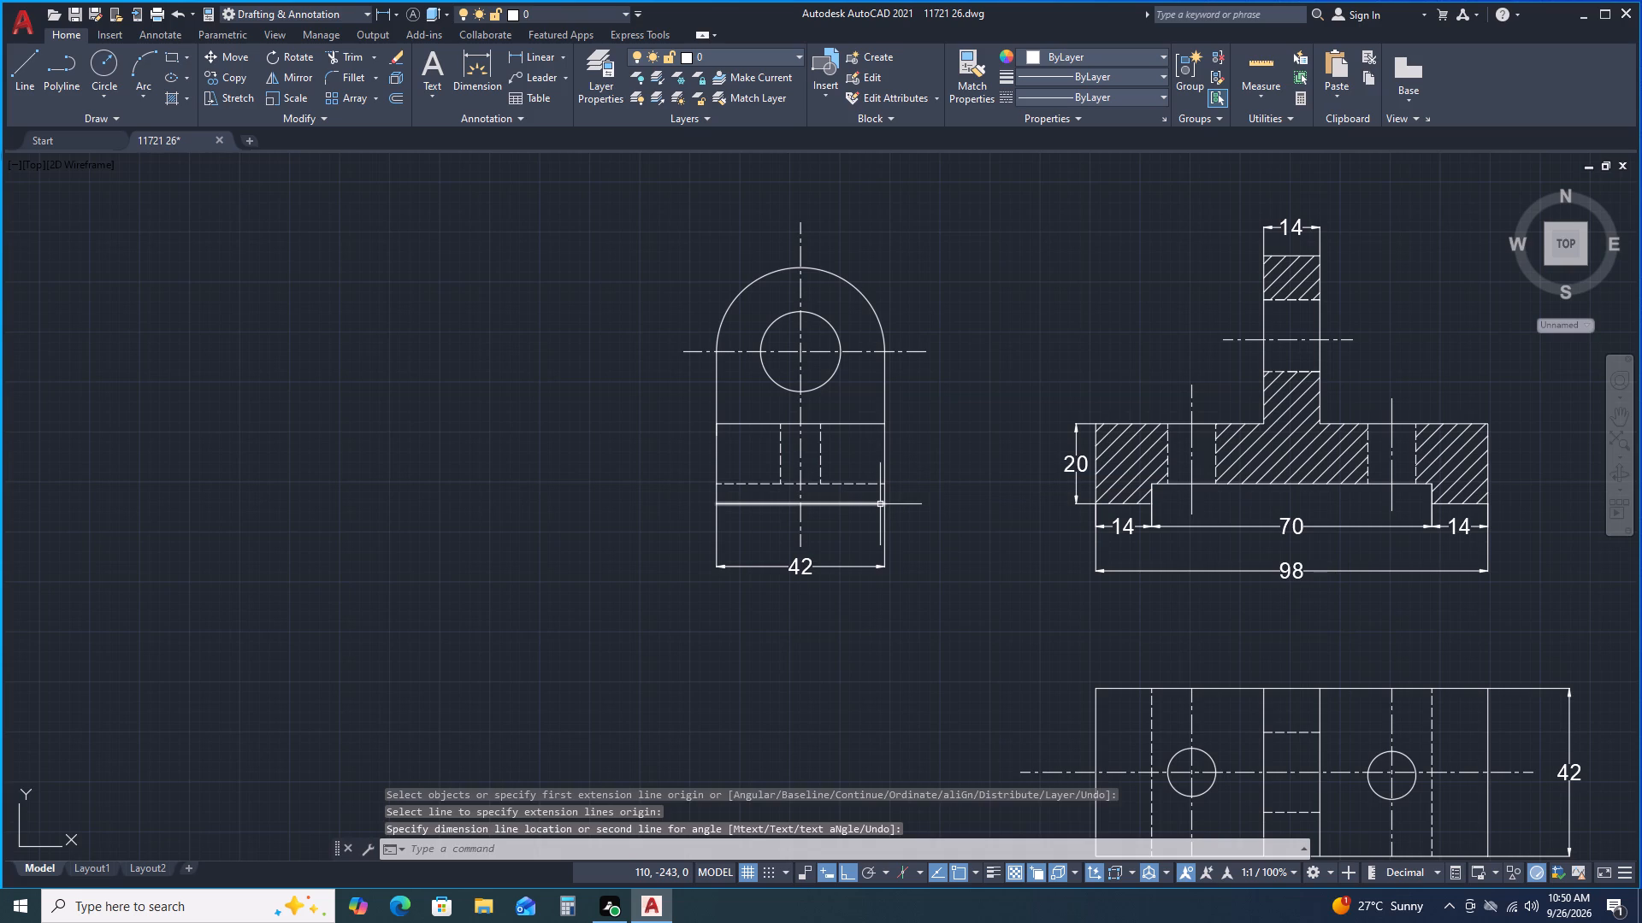
Dimension the side view's recess height and the height from the base's top to the hole centre, placing both right of the outline.
key(space)
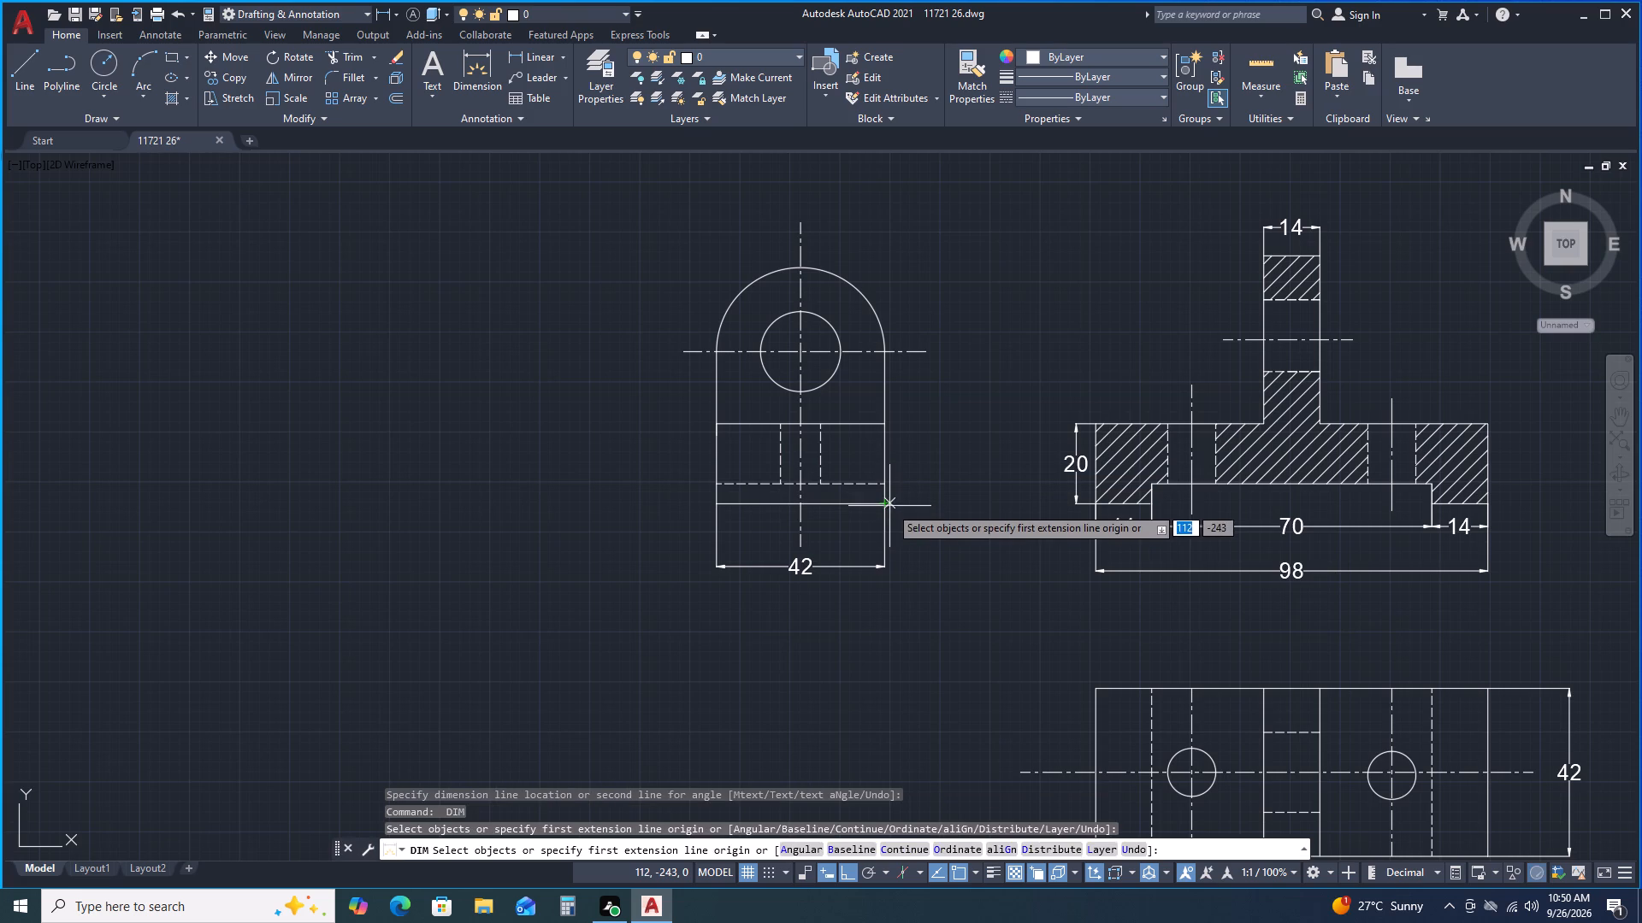
click(885, 505)
click(885, 485)
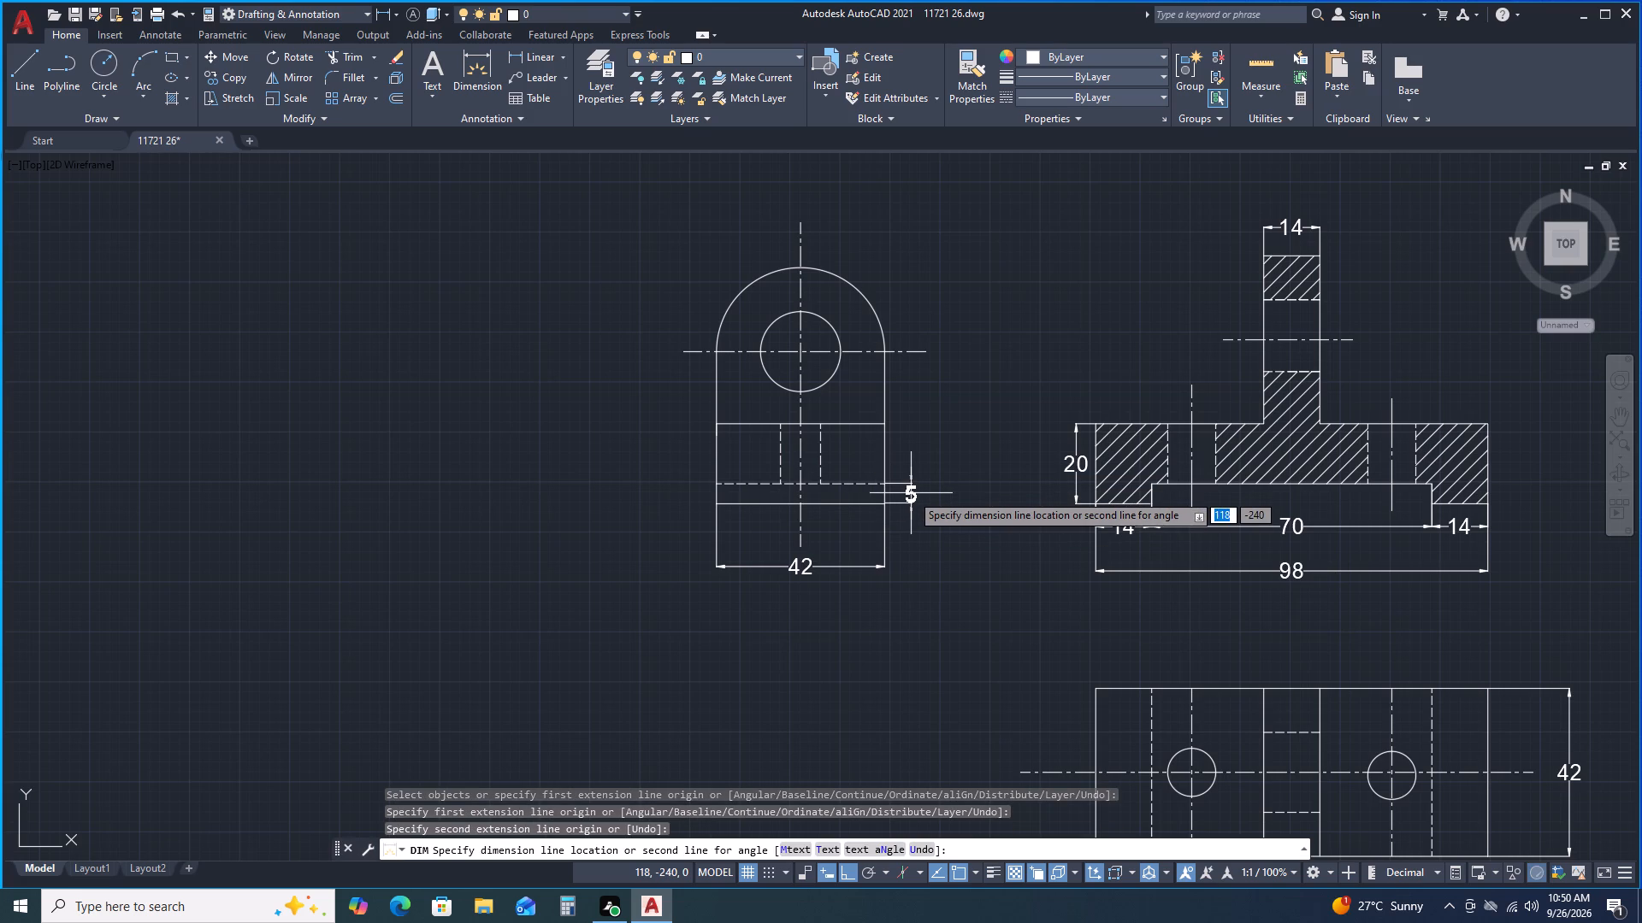
click(911, 493)
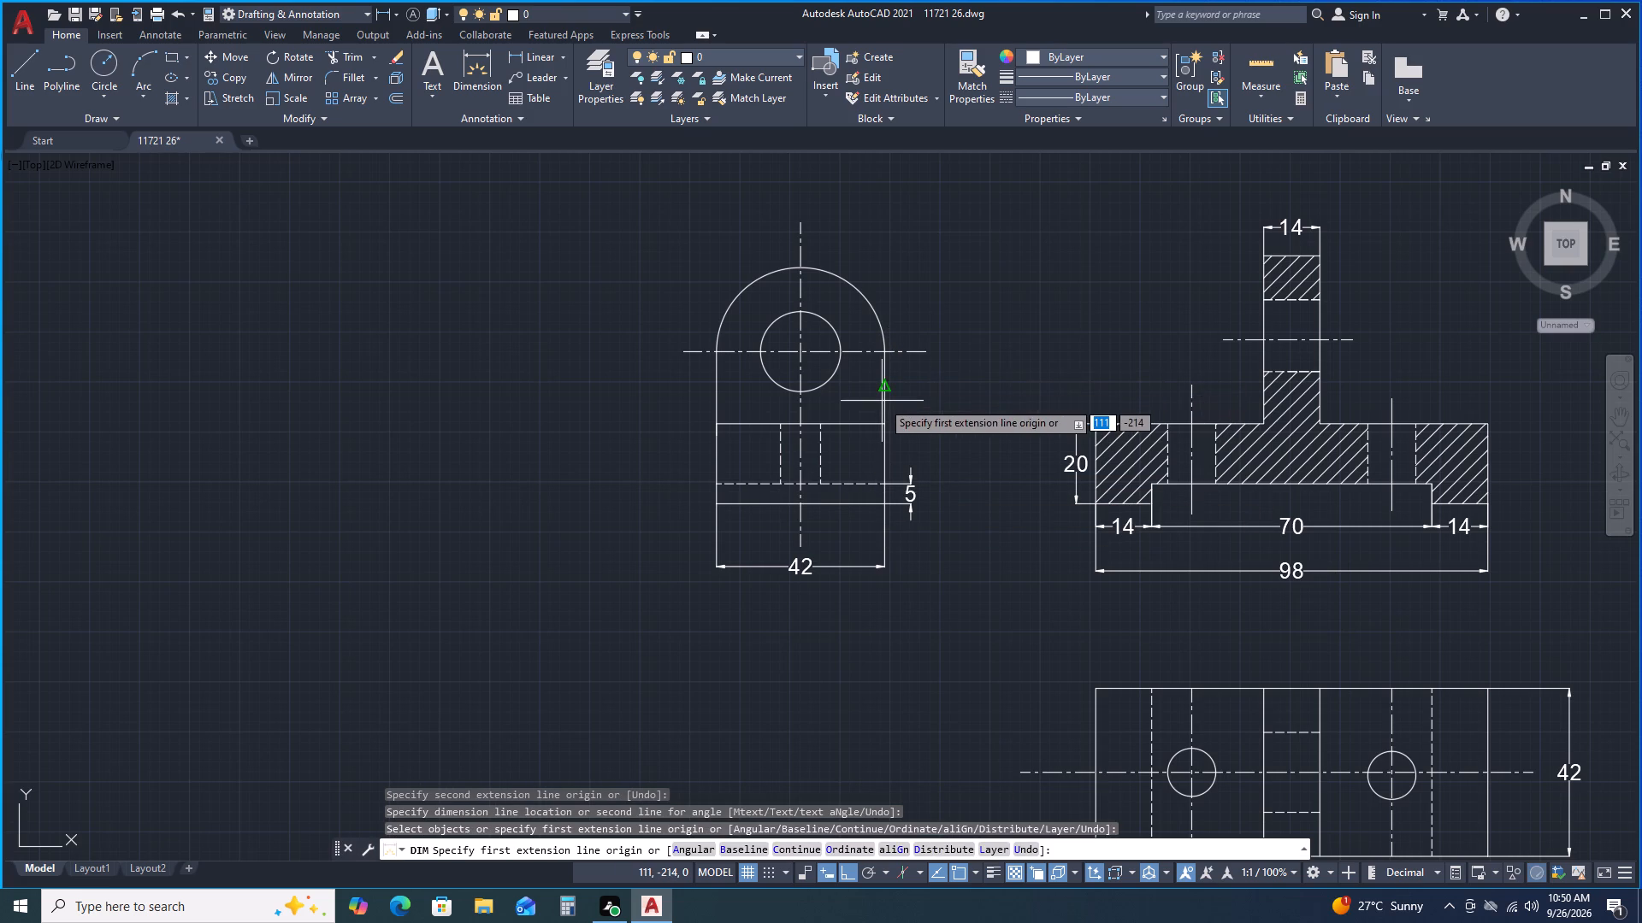
scroll(885, 409, up, 1)
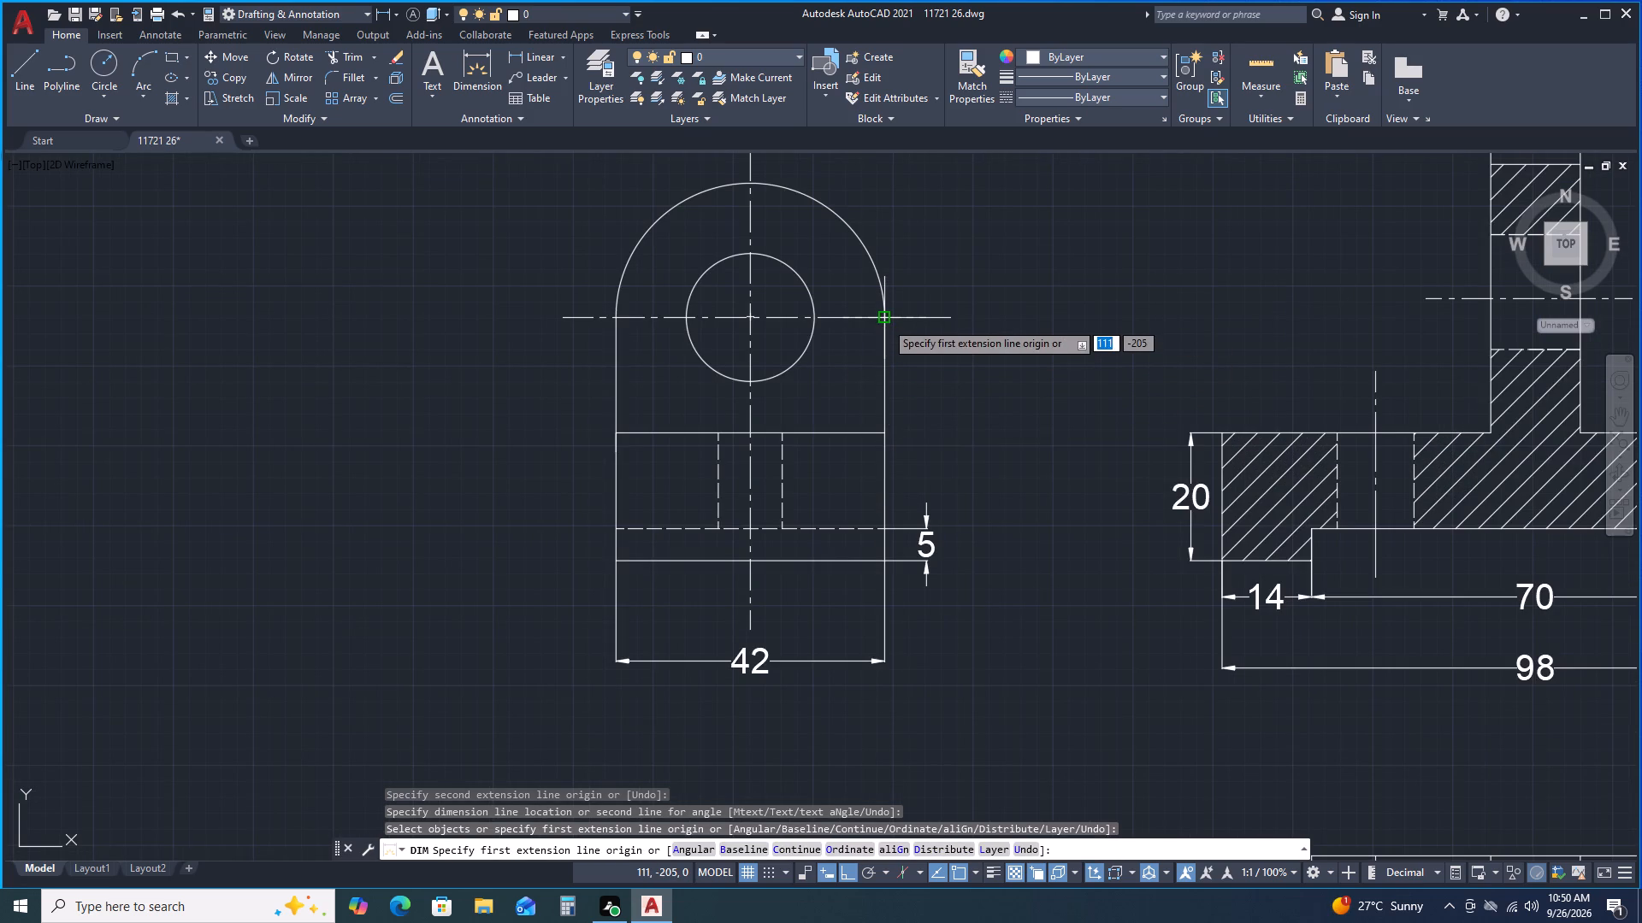
click(888, 317)
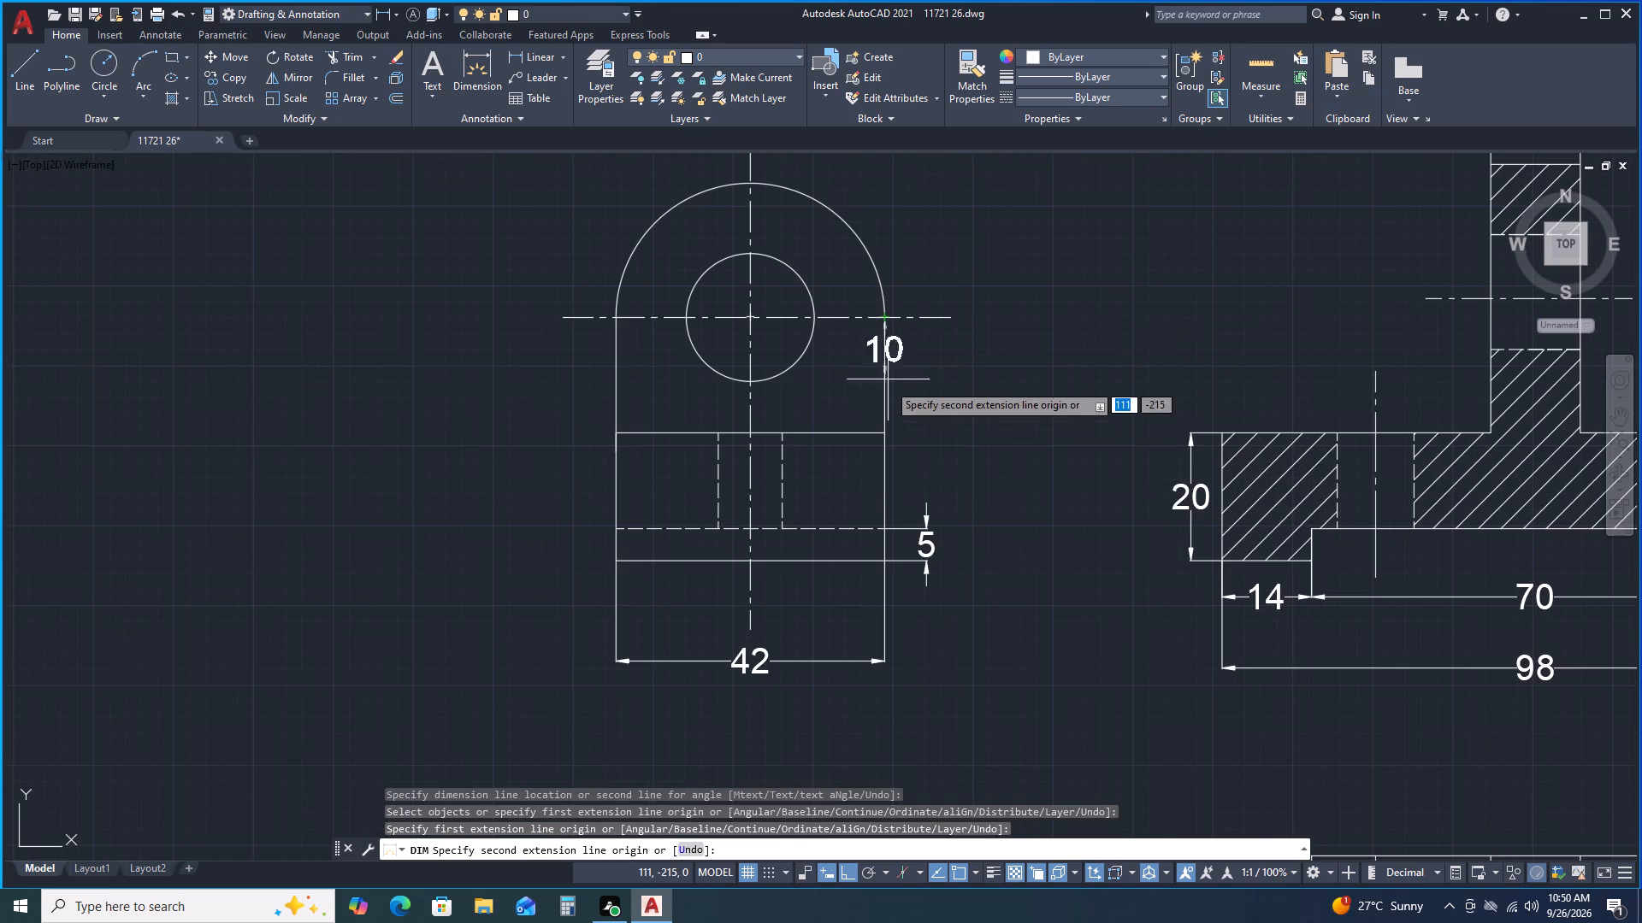
click(886, 429)
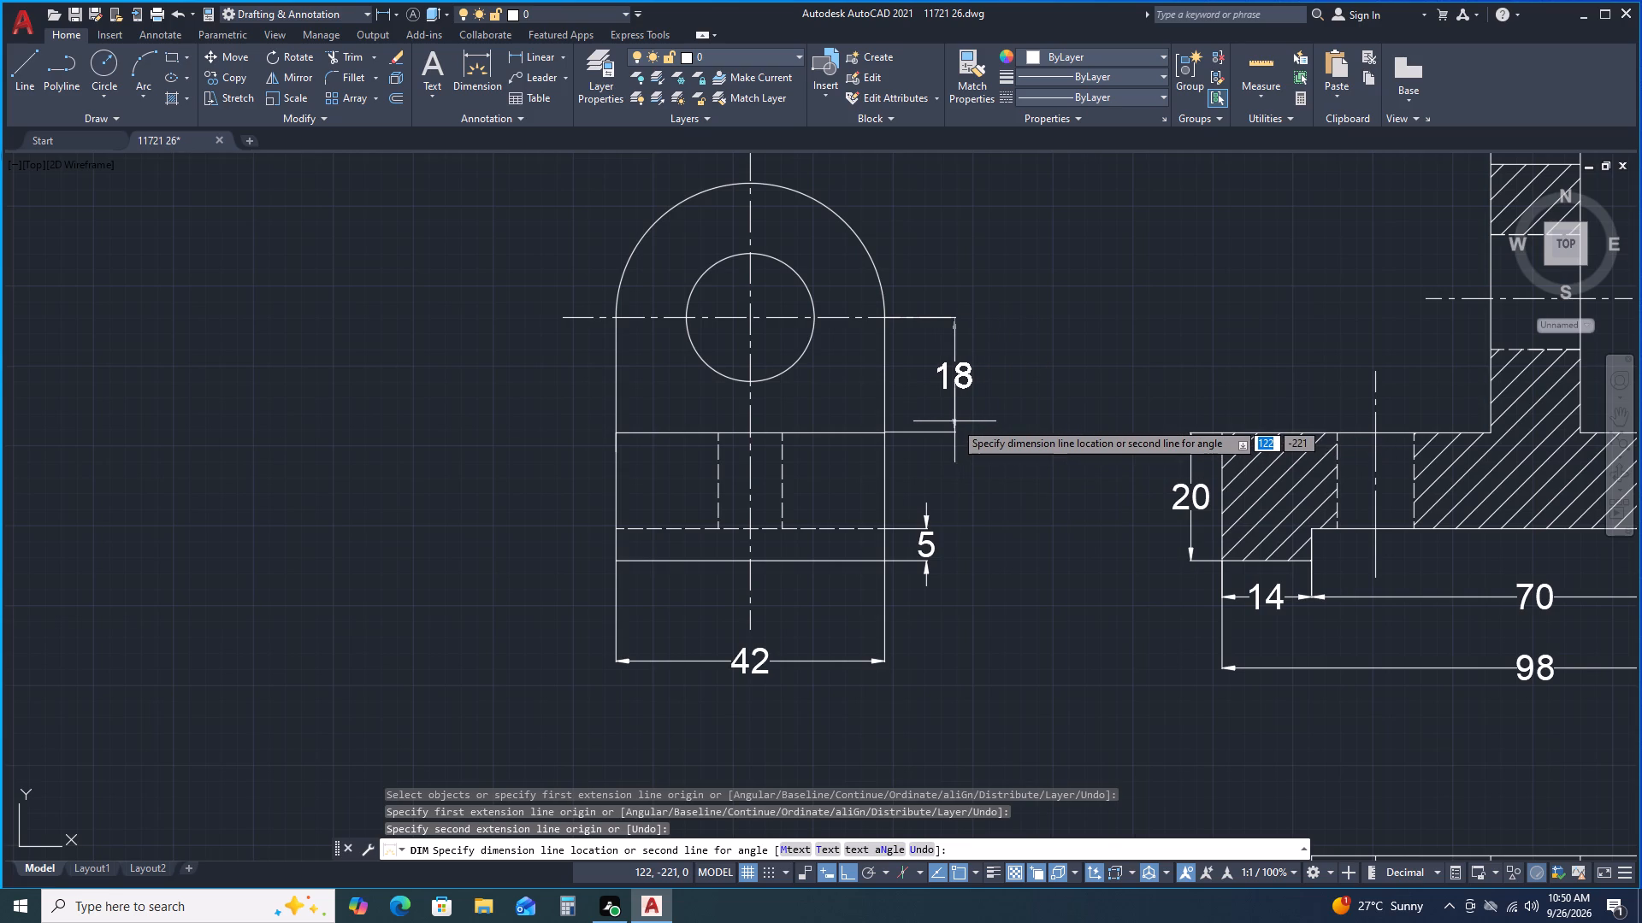
click(954, 421)
Add a radius dimension to the side view's outer arc and a diameter dimension to its hole, placed above right of the outline.
middle_drag(938, 227, 929, 371)
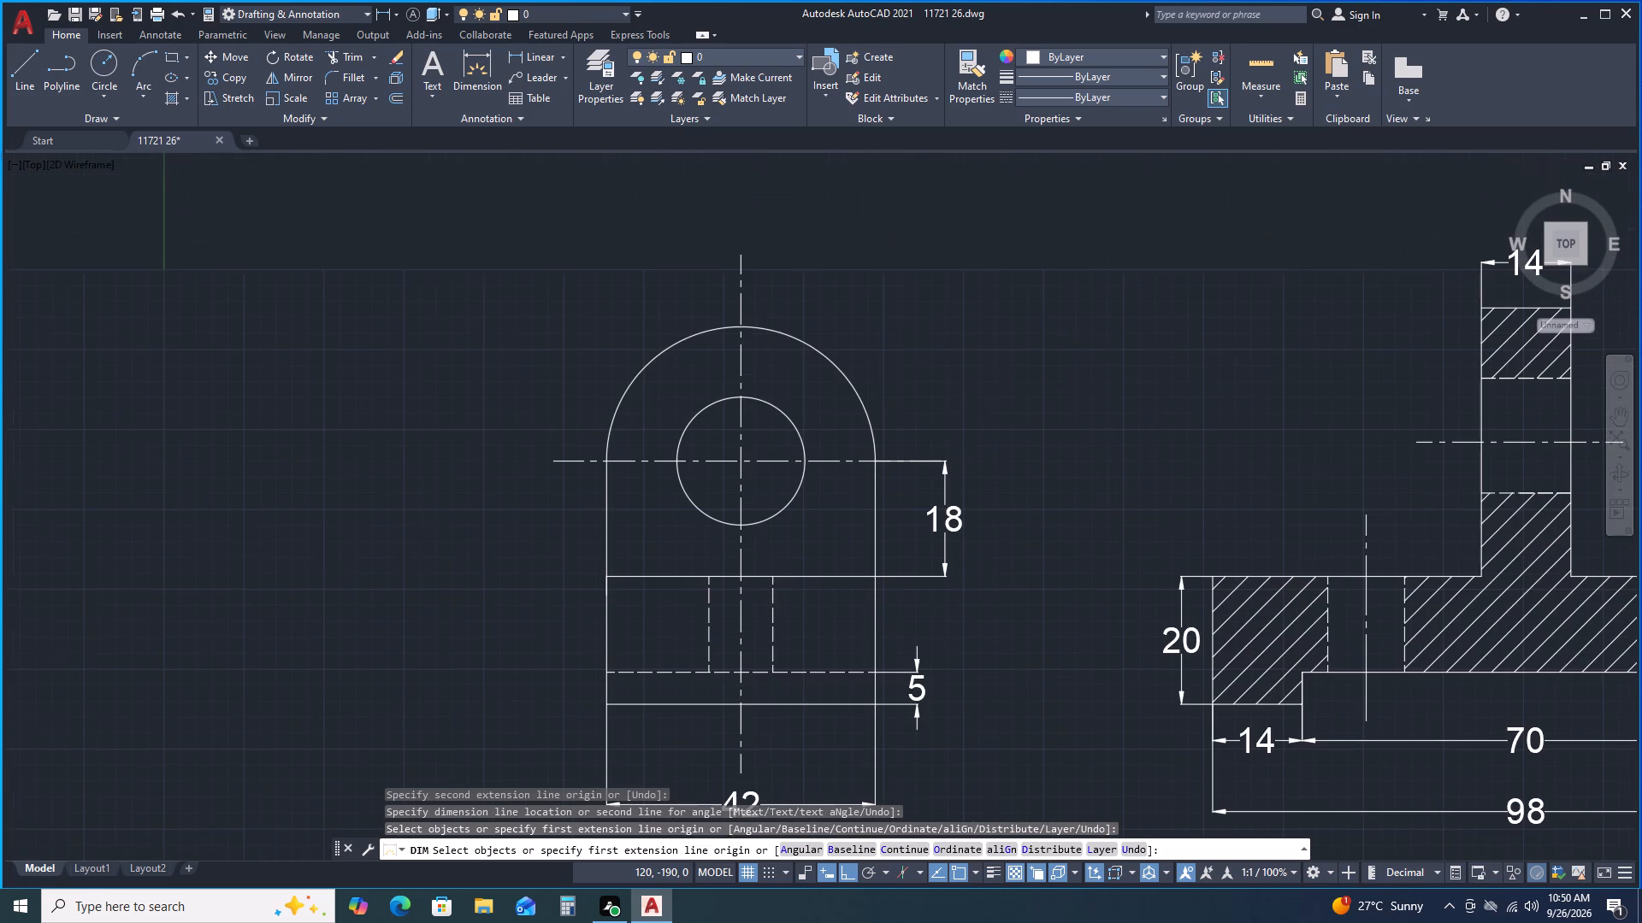
click(810, 342)
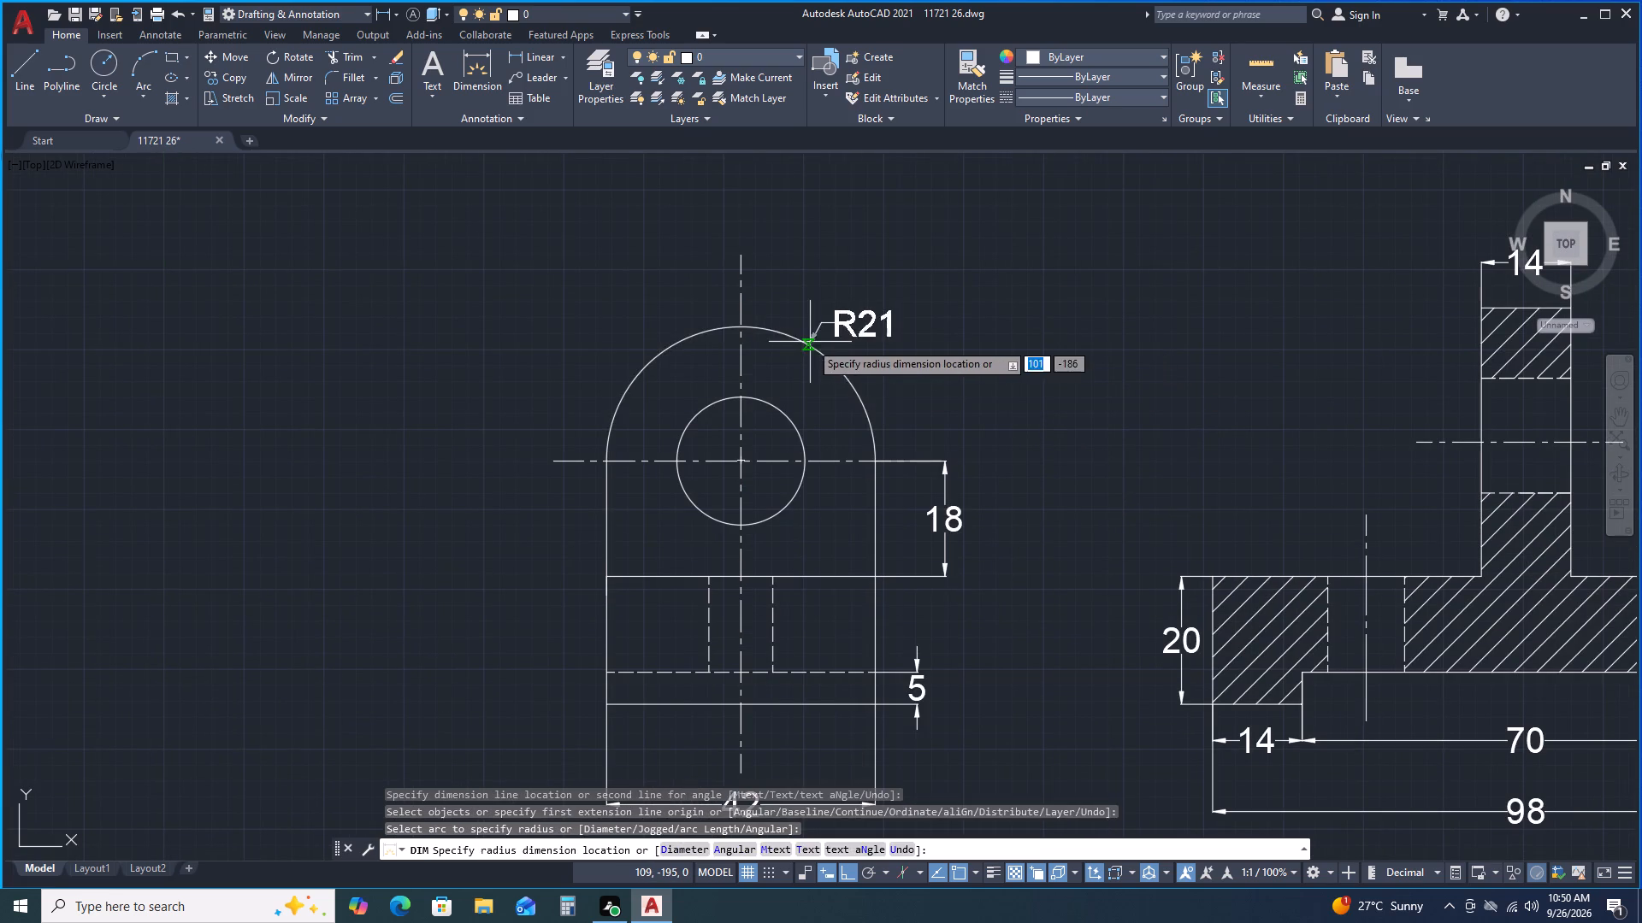
click(854, 265)
click(794, 426)
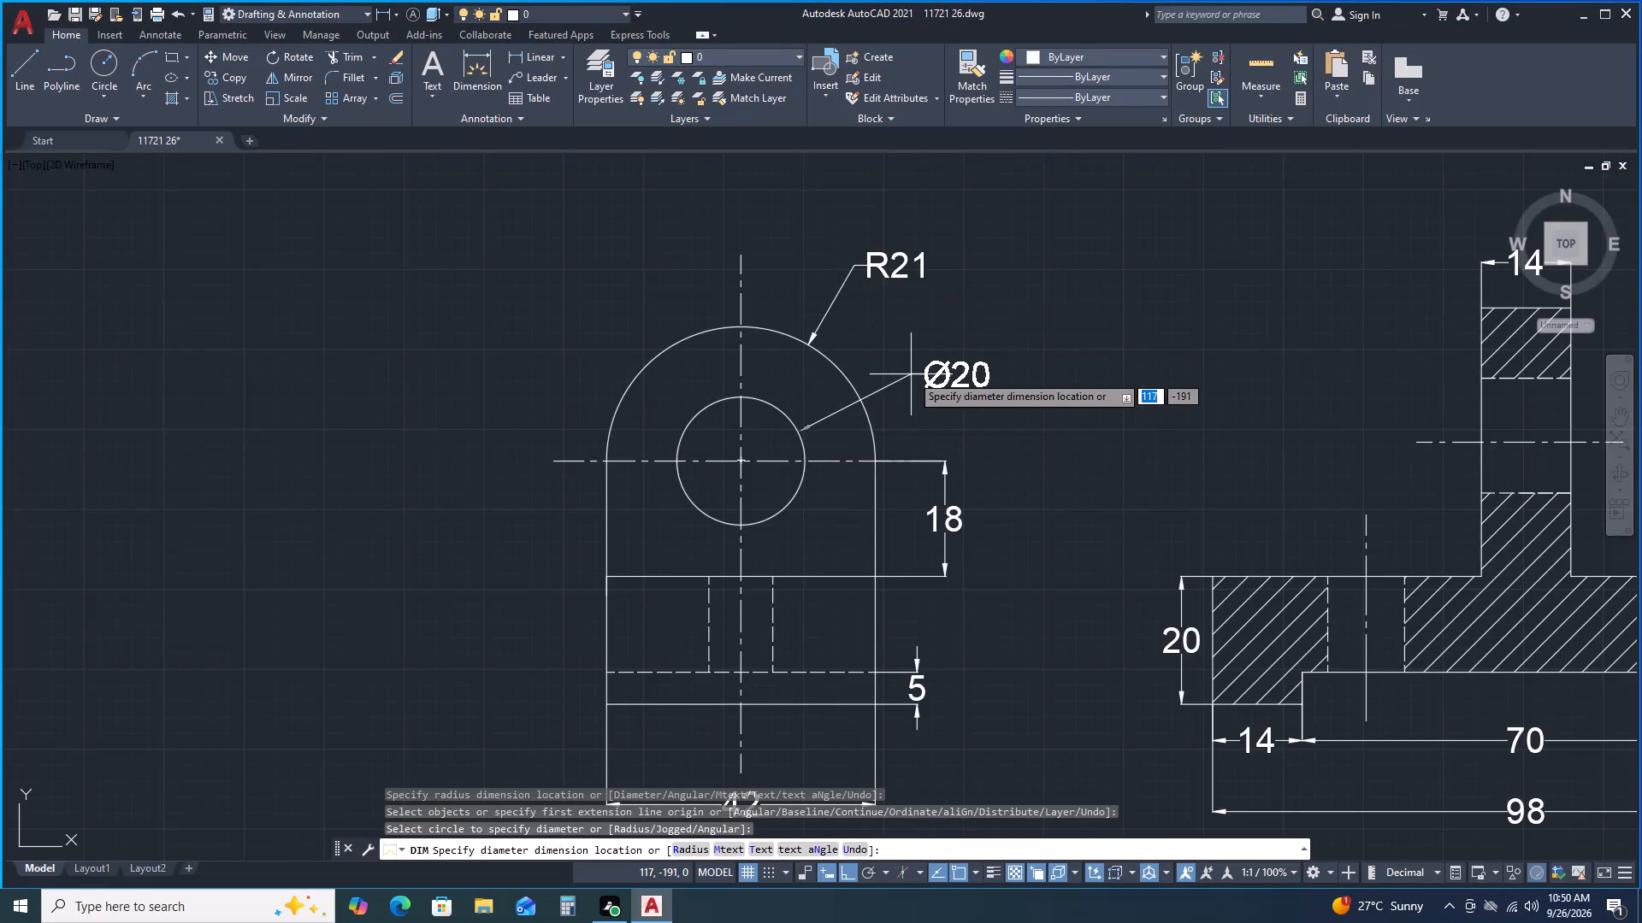
click(888, 352)
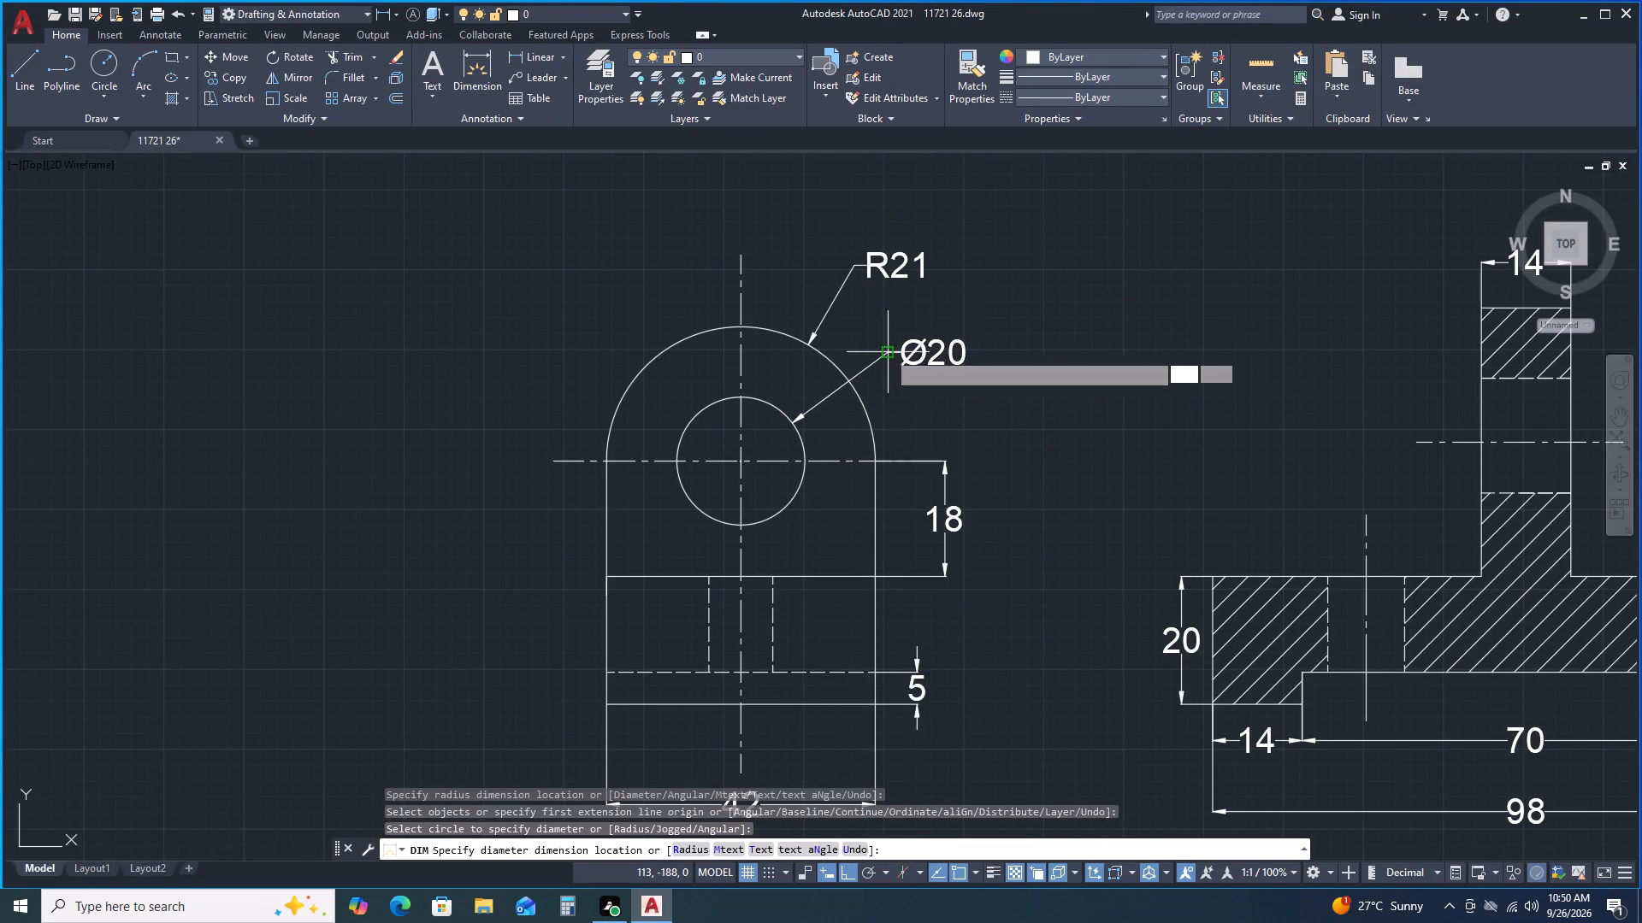
scroll(989, 507, down, 1)
scroll(989, 508, up, 1)
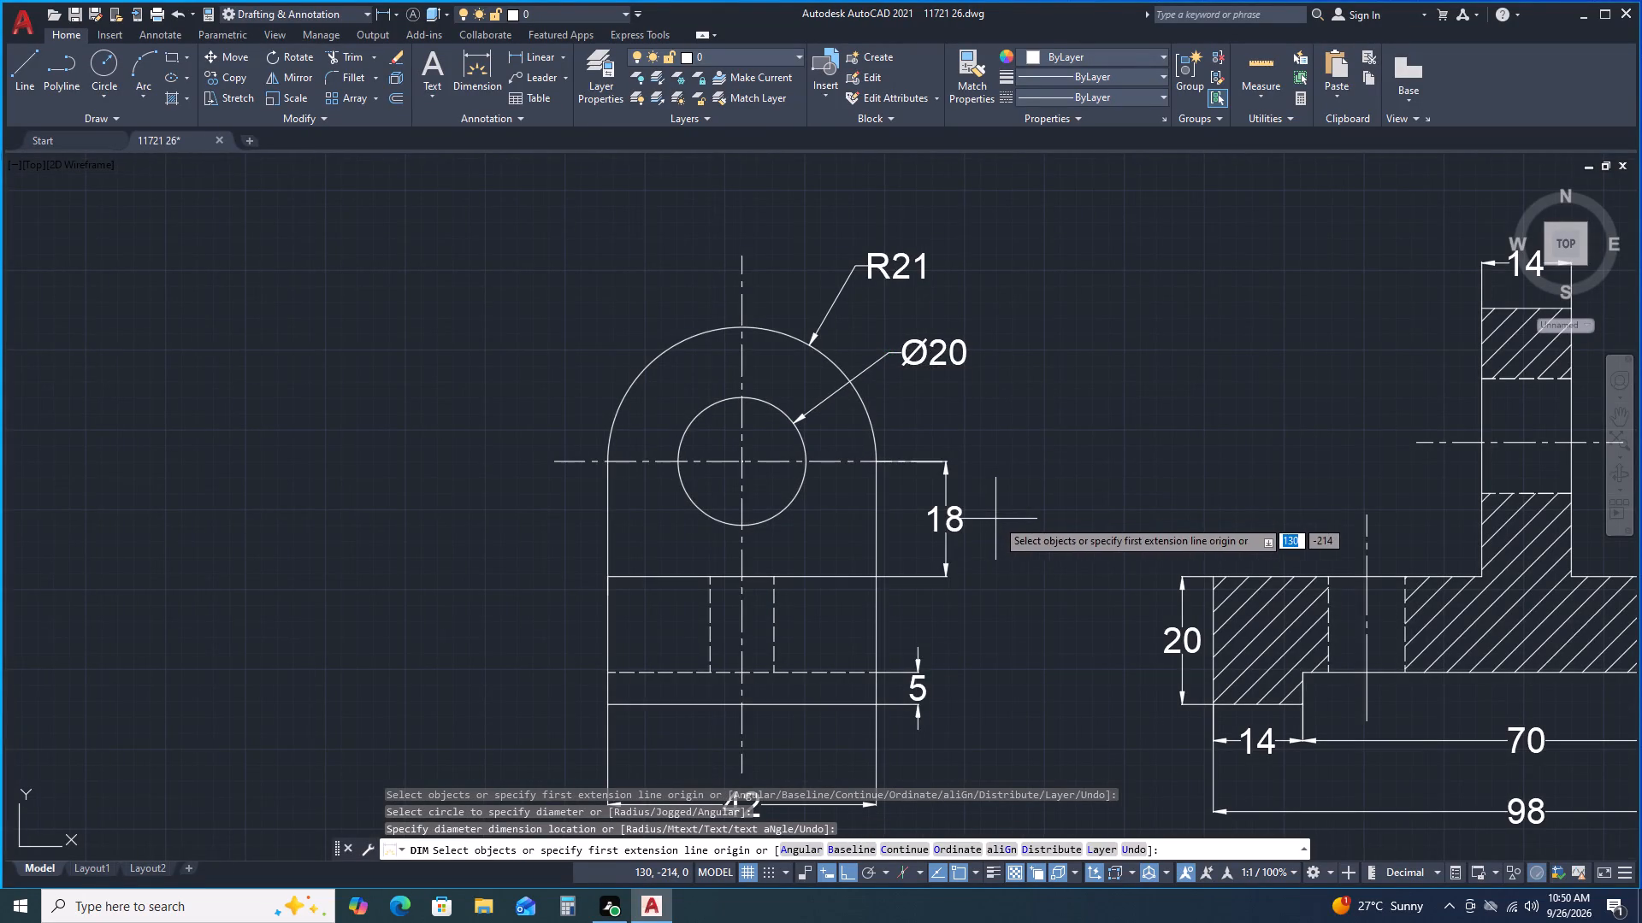
middle_drag(996, 519, 948, 381)
scroll(946, 379, up, 1)
scroll(946, 379, down, 2)
key(Escape)
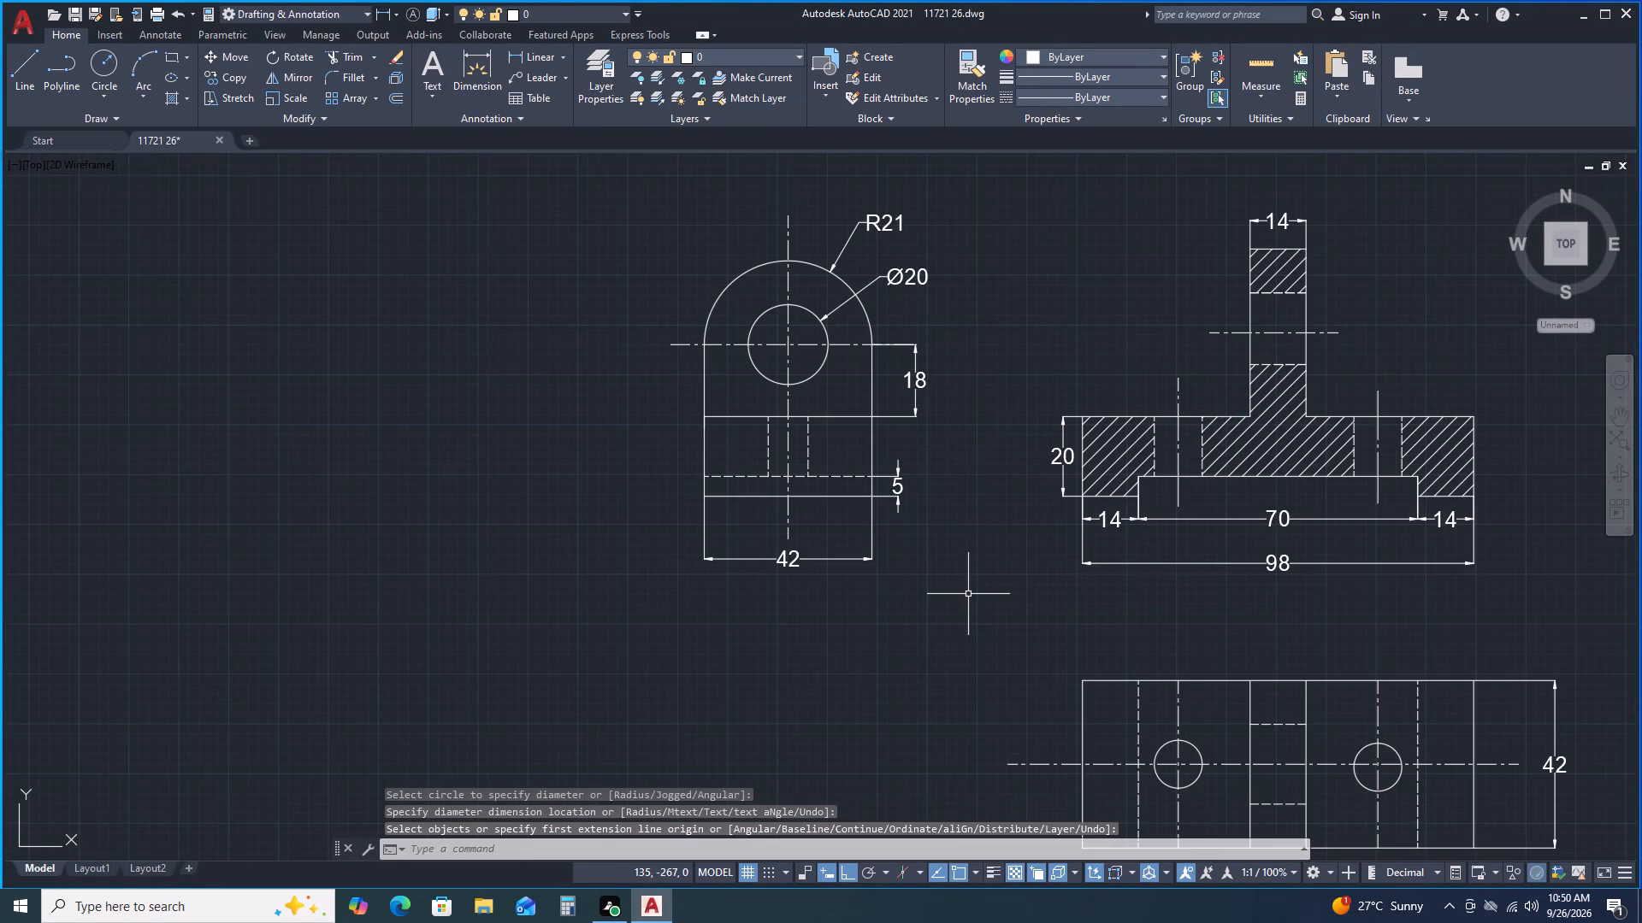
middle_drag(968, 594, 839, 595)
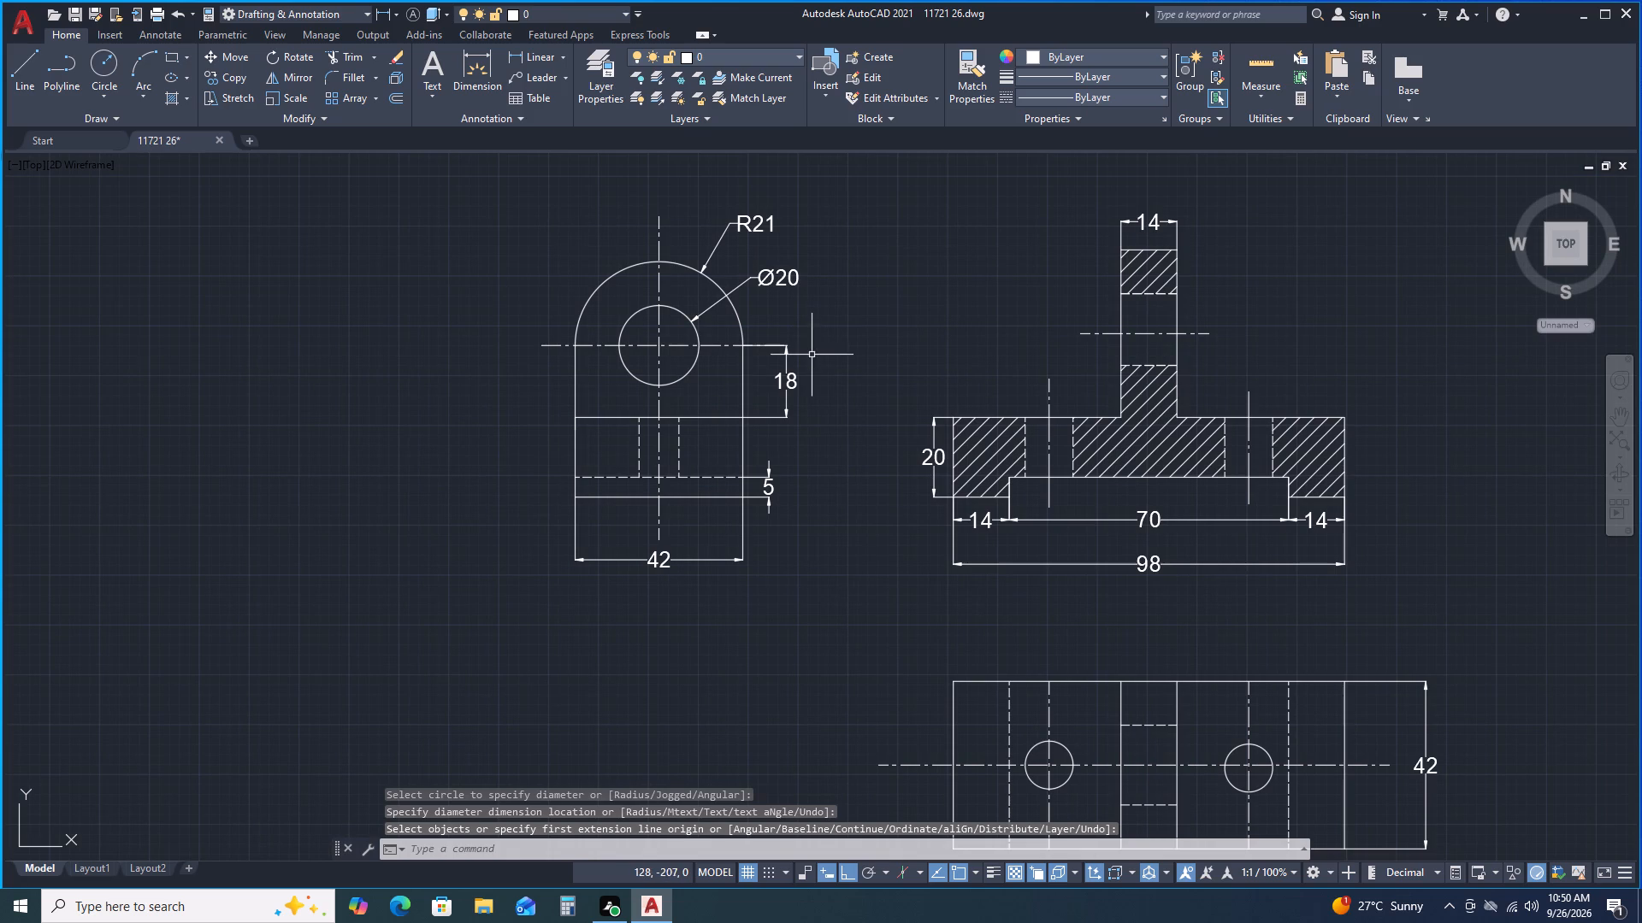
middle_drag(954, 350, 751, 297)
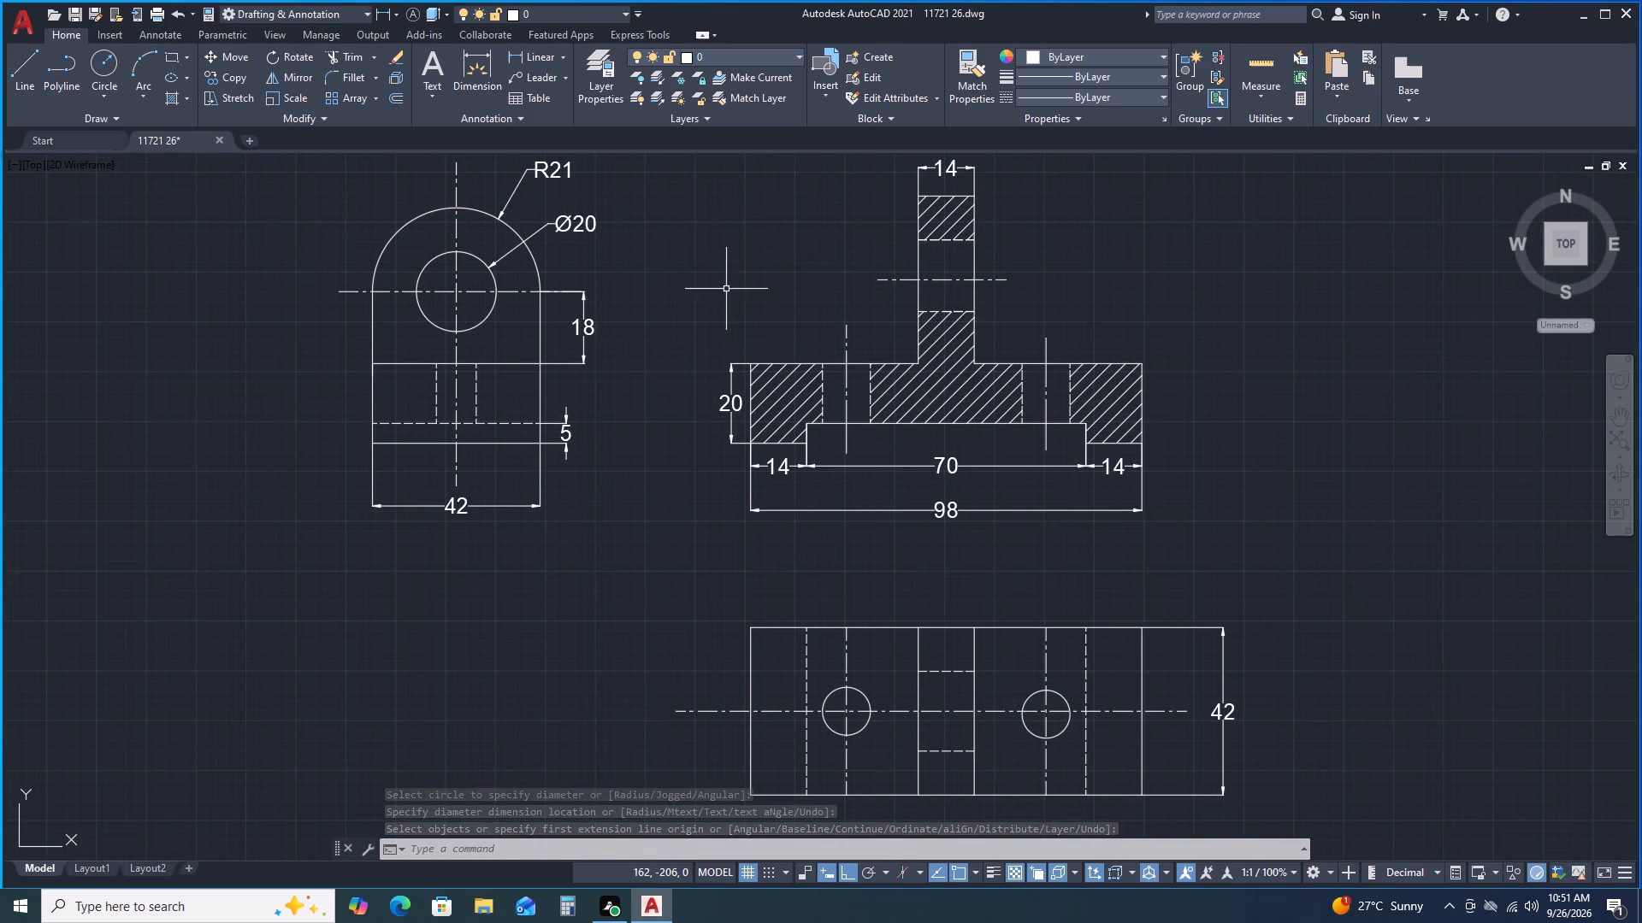
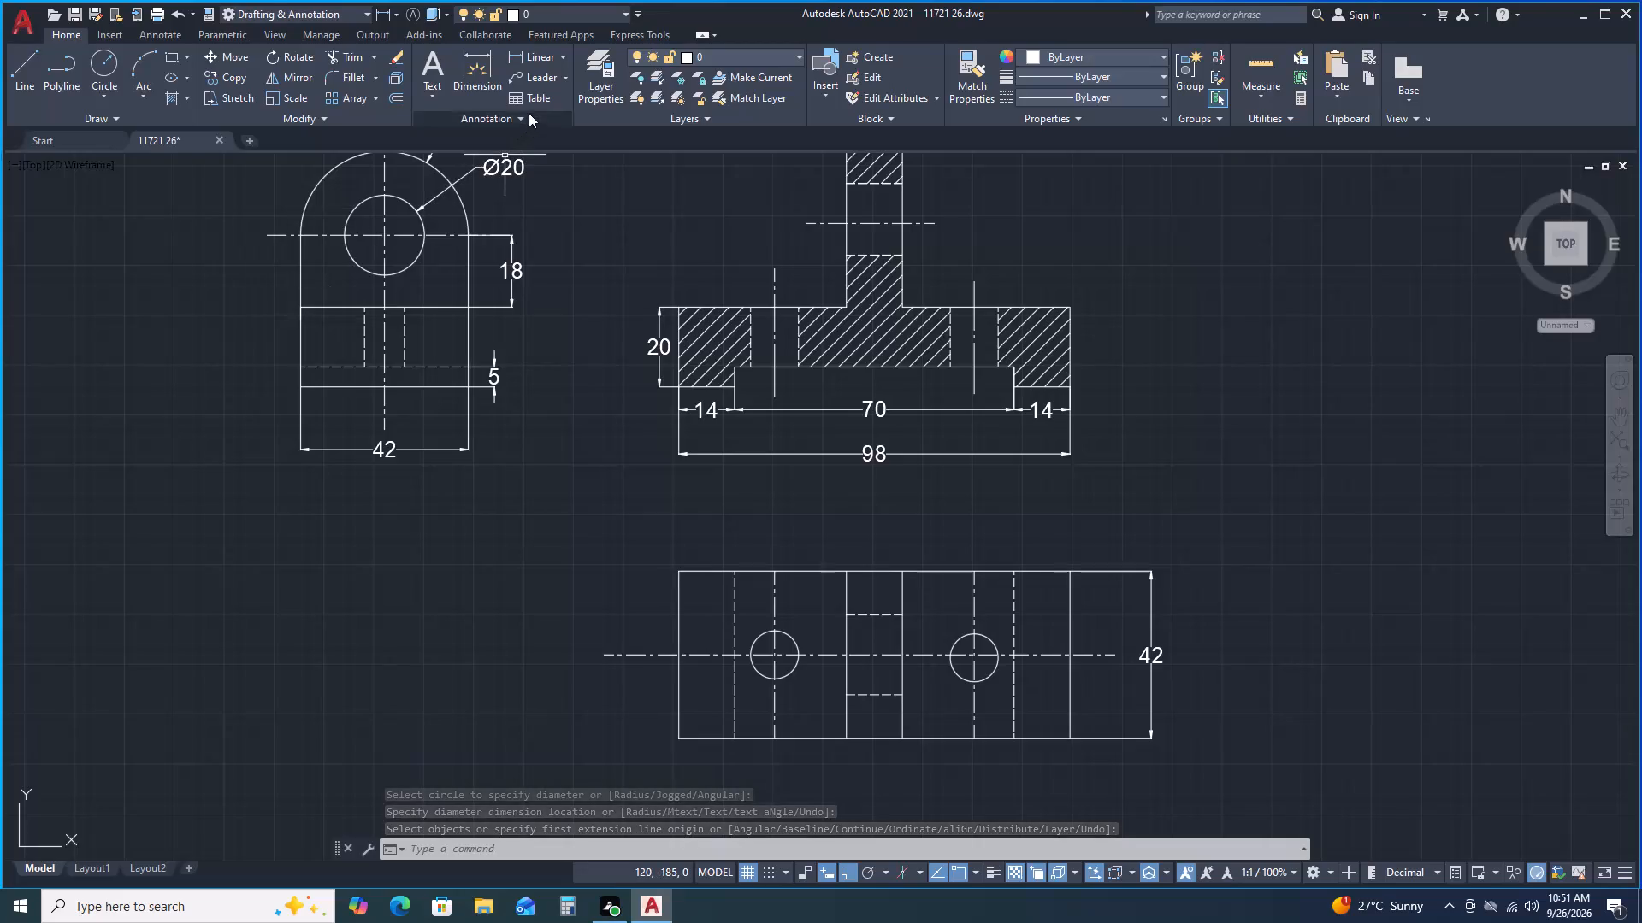
Add the single-line text FRONT VIEW below the front view's 98 dimension, about 6 units high with 0° rotation.
click(428, 90)
click(453, 159)
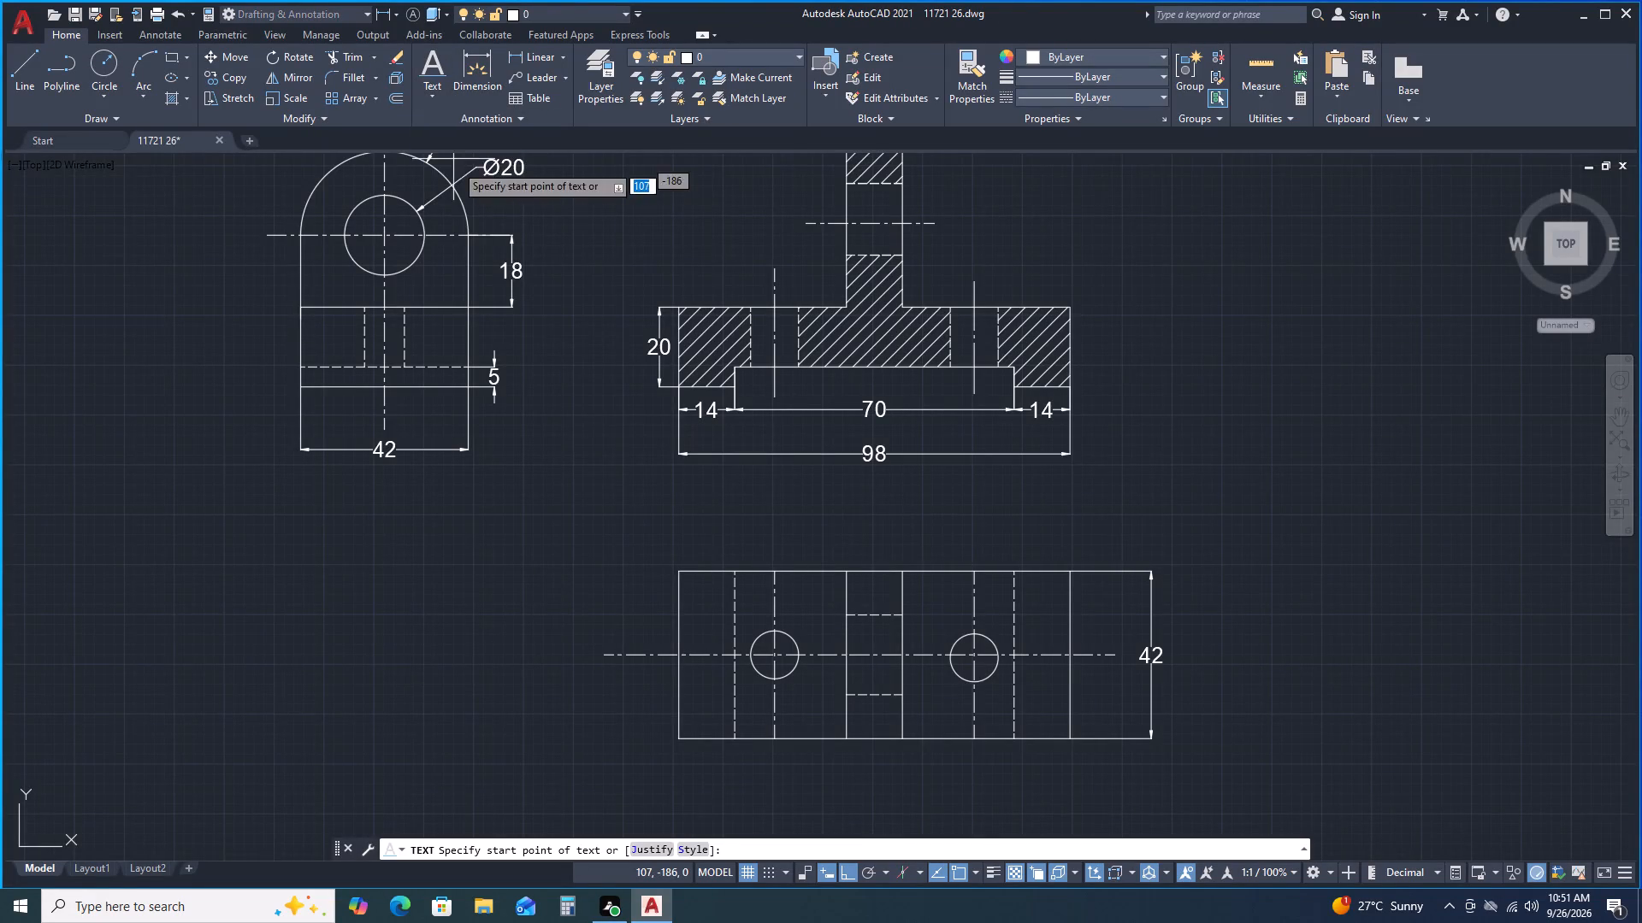
scroll(837, 520, up, 3)
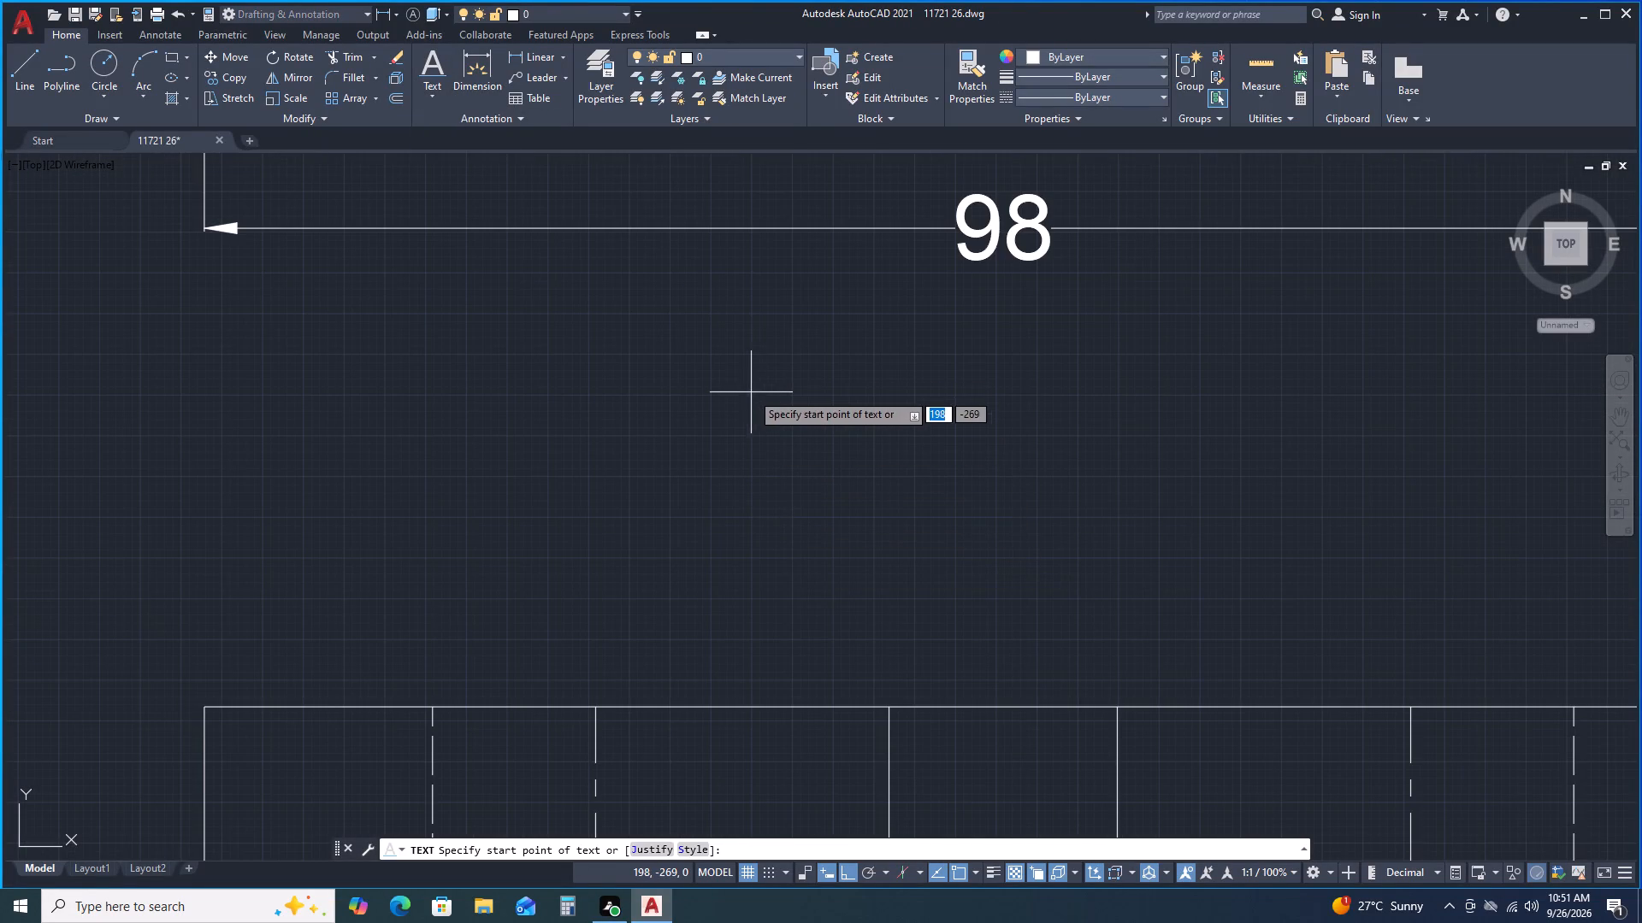
click(694, 354)
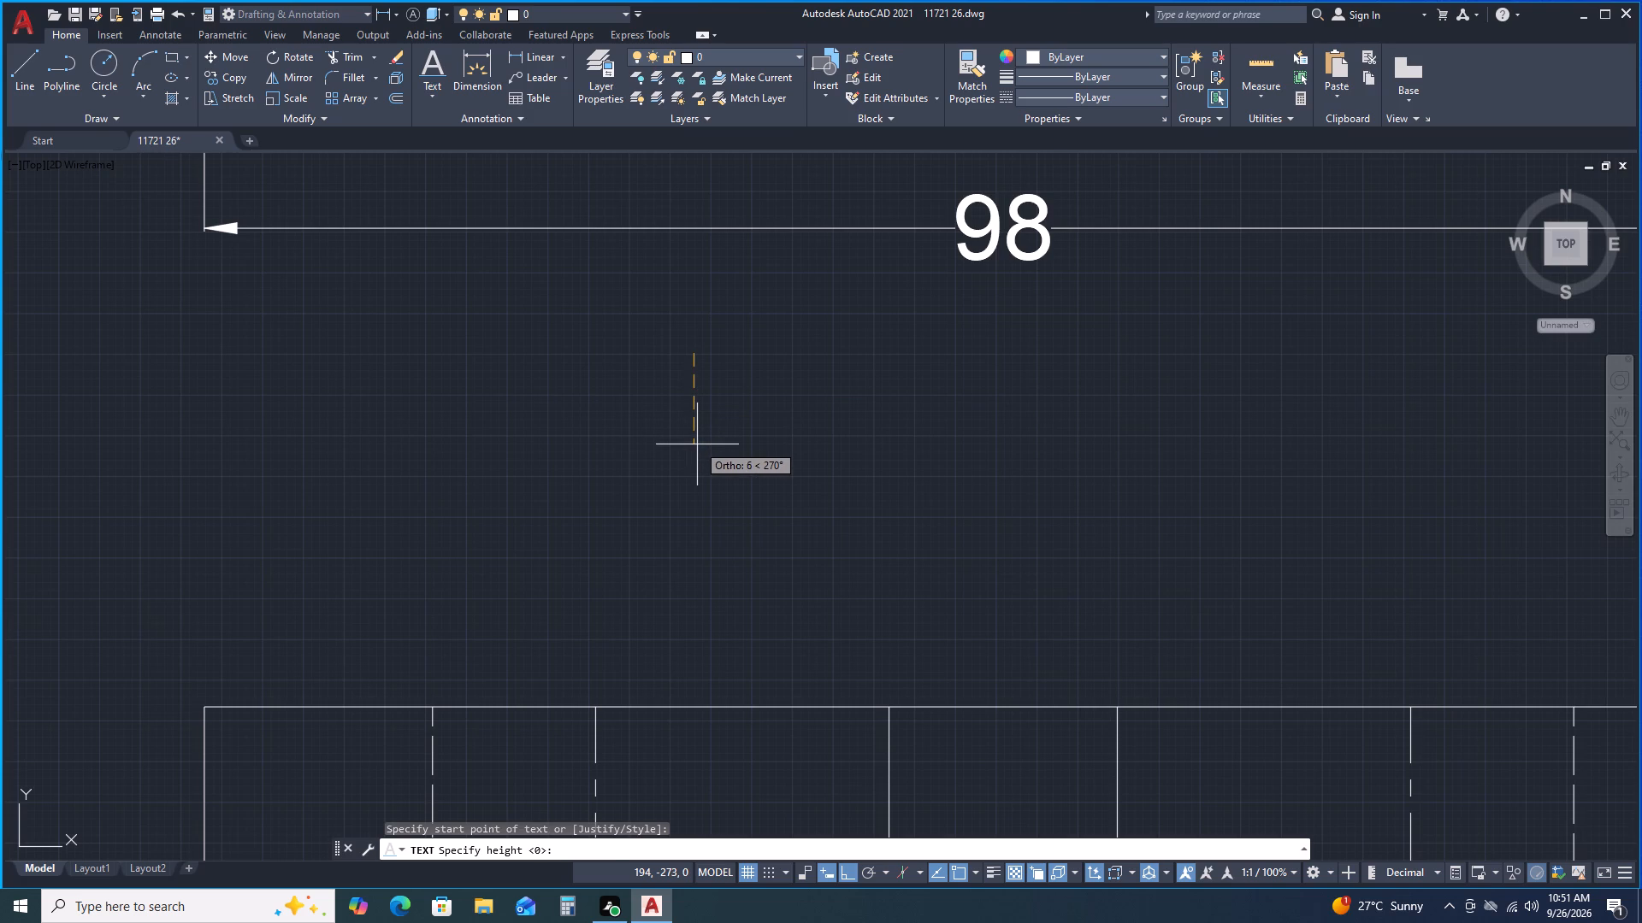
click(697, 444)
key(0)
key(Return)
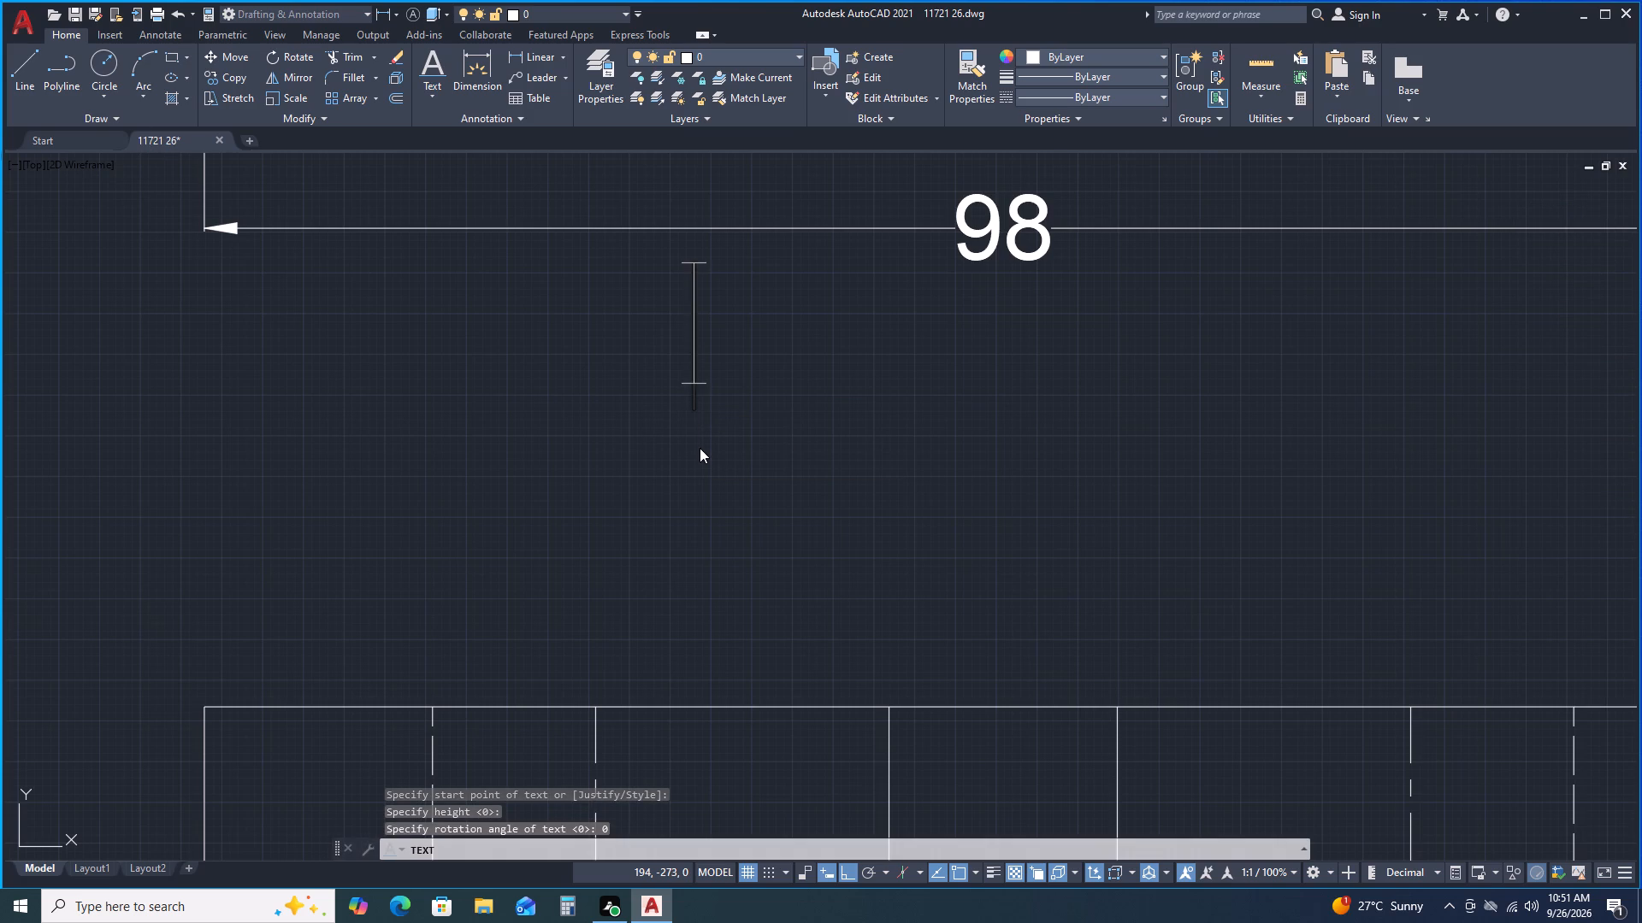
text(FRON)
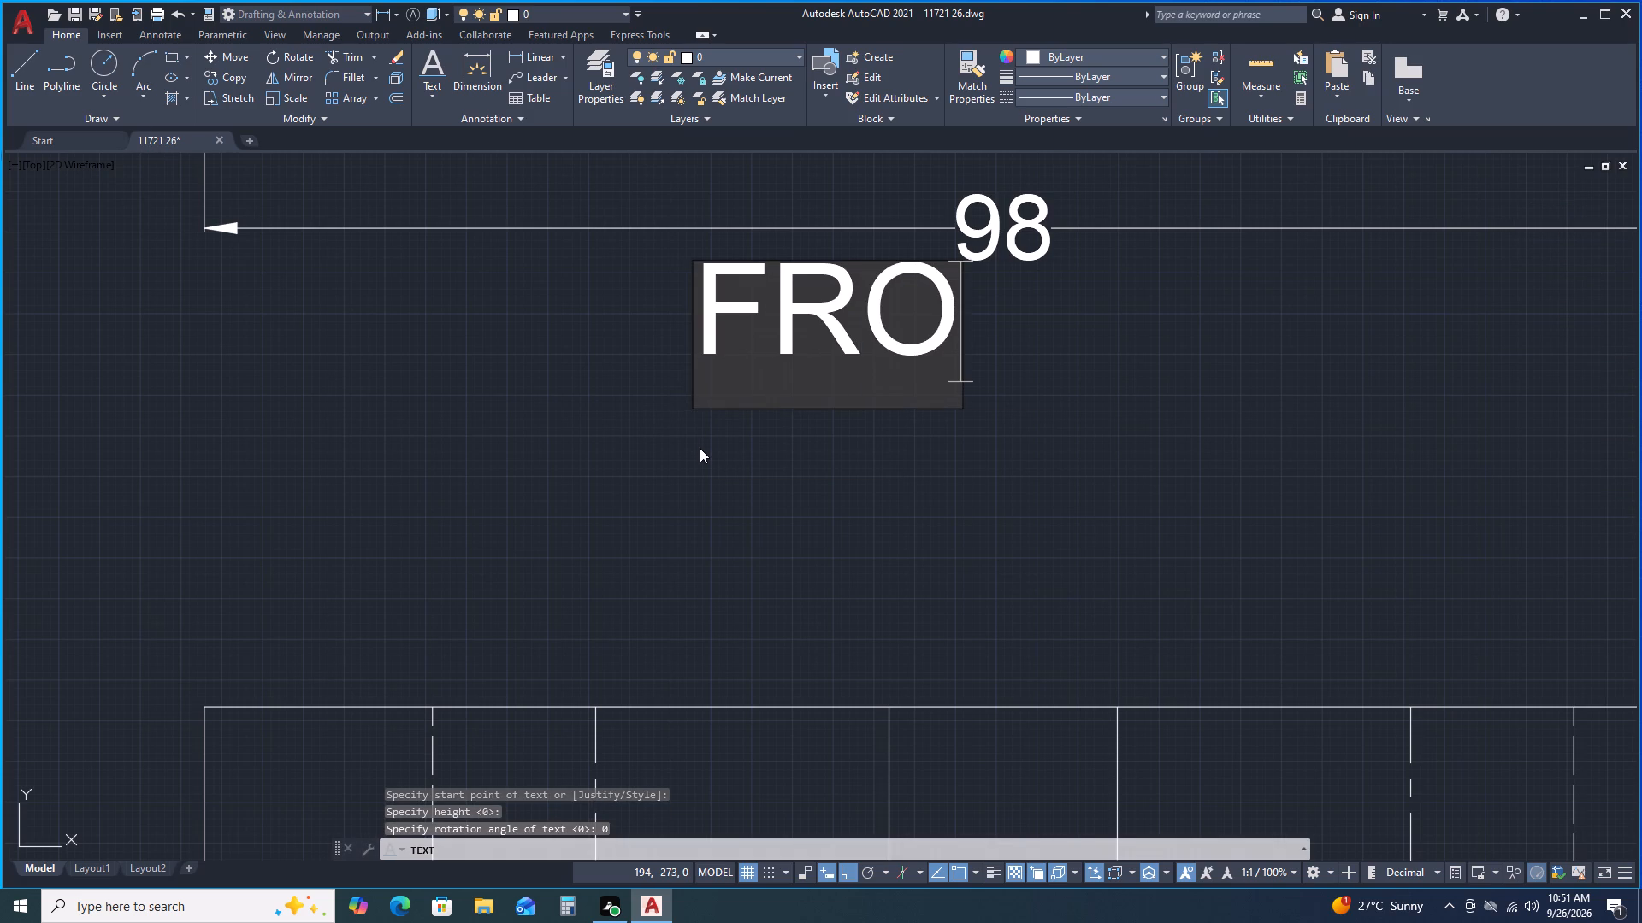
key(t)
key(space)
text(VIEWE)
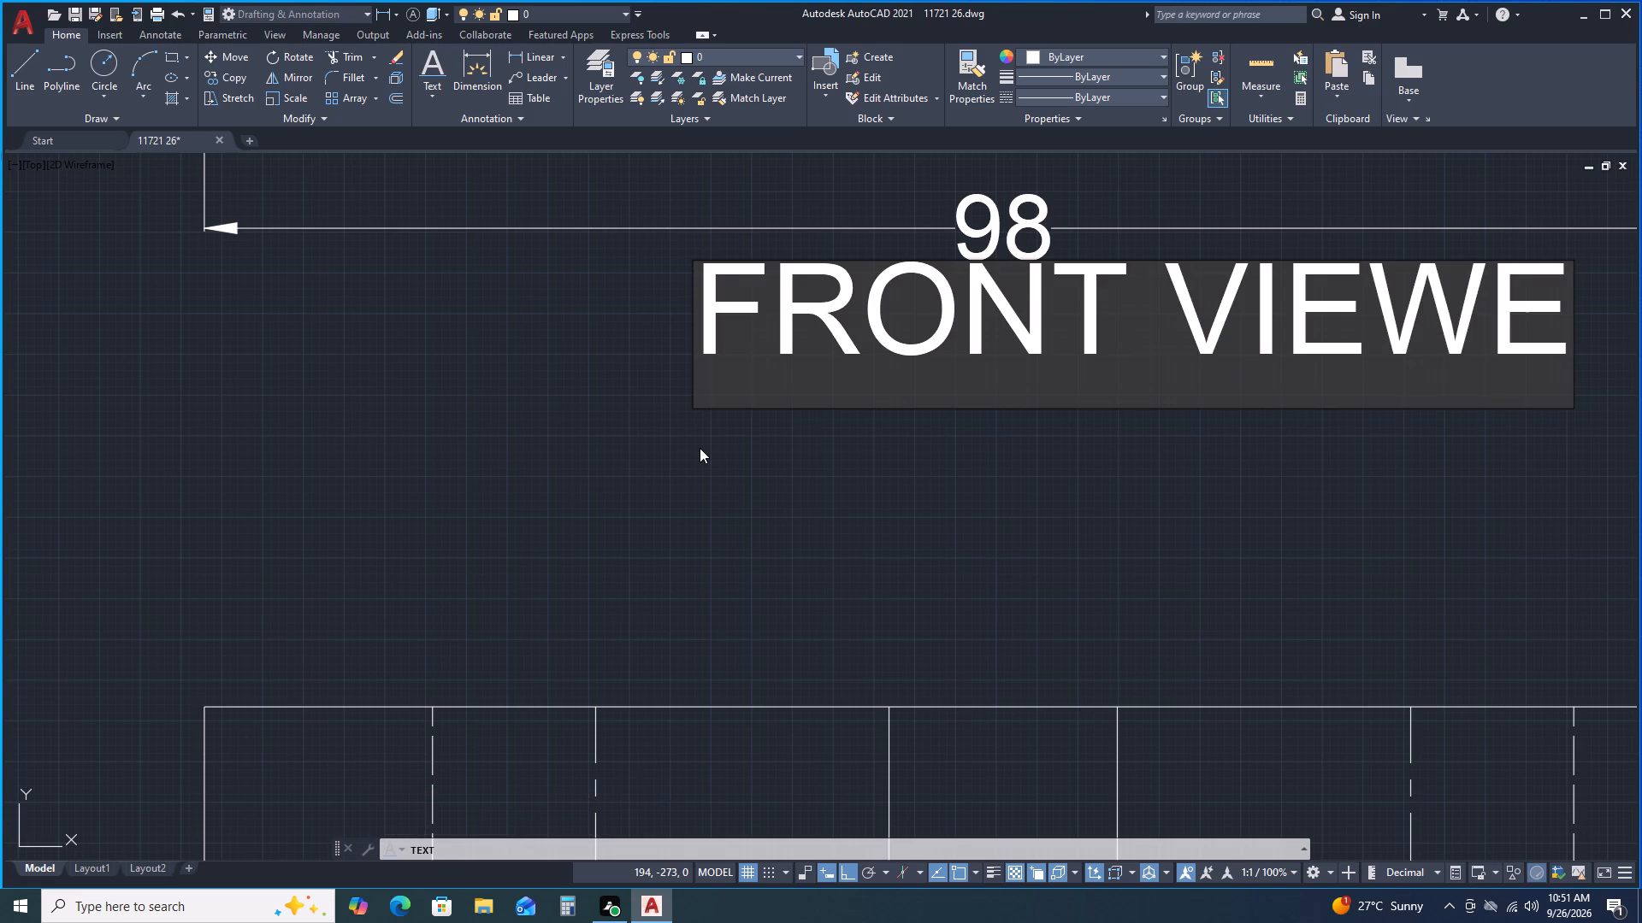
key(BackSpace)
click(841, 512)
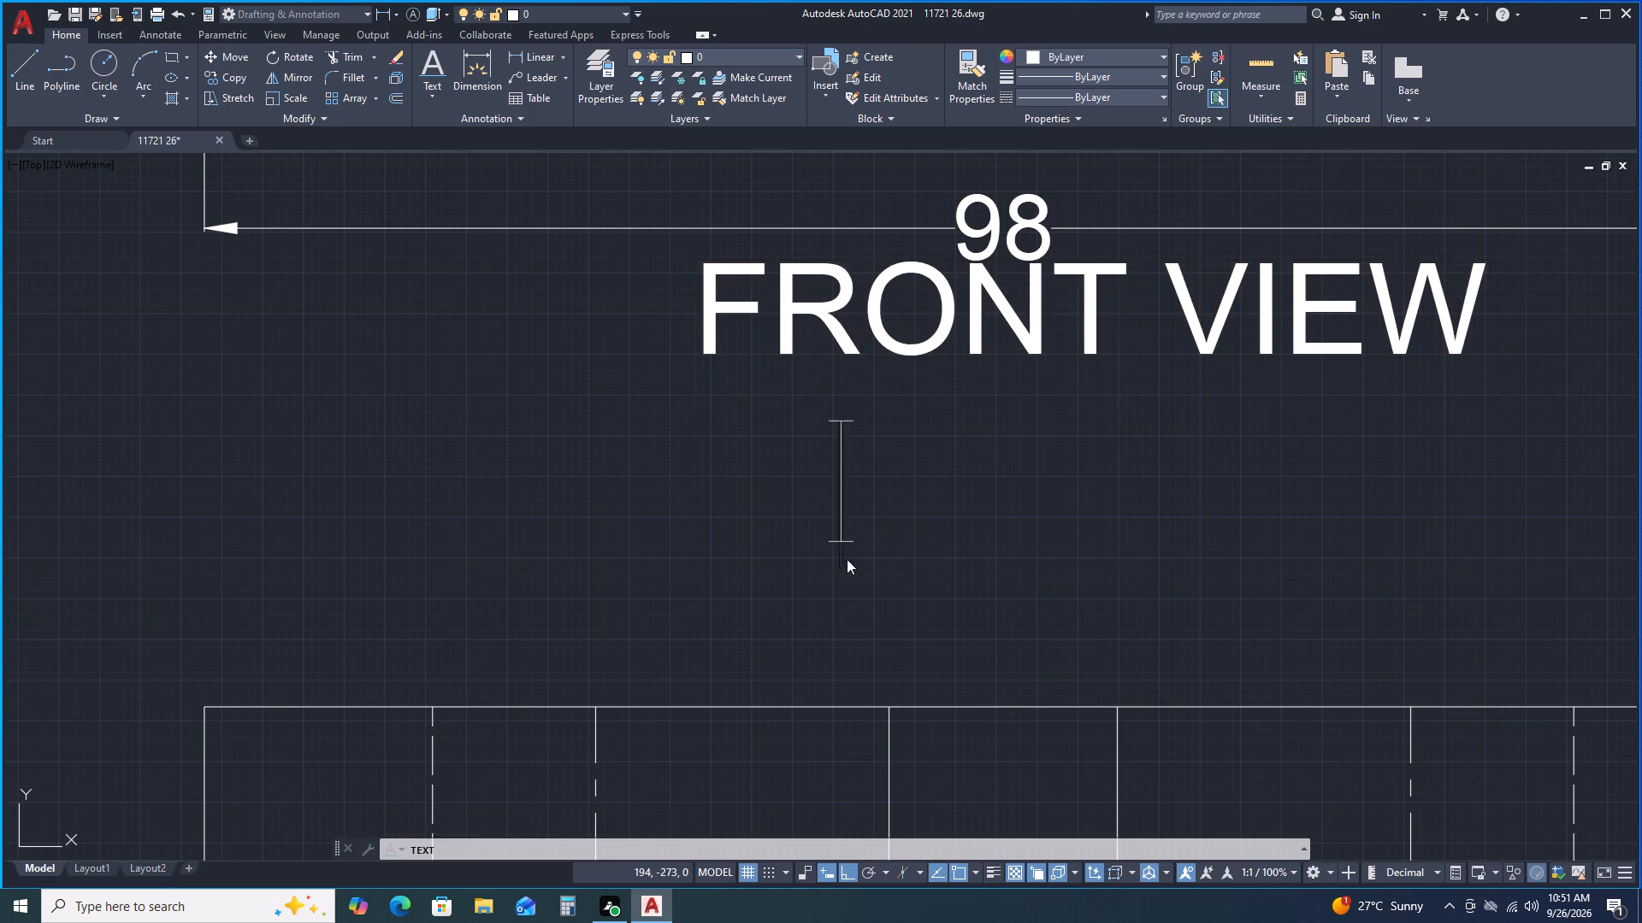
key(Escape)
key(Return)
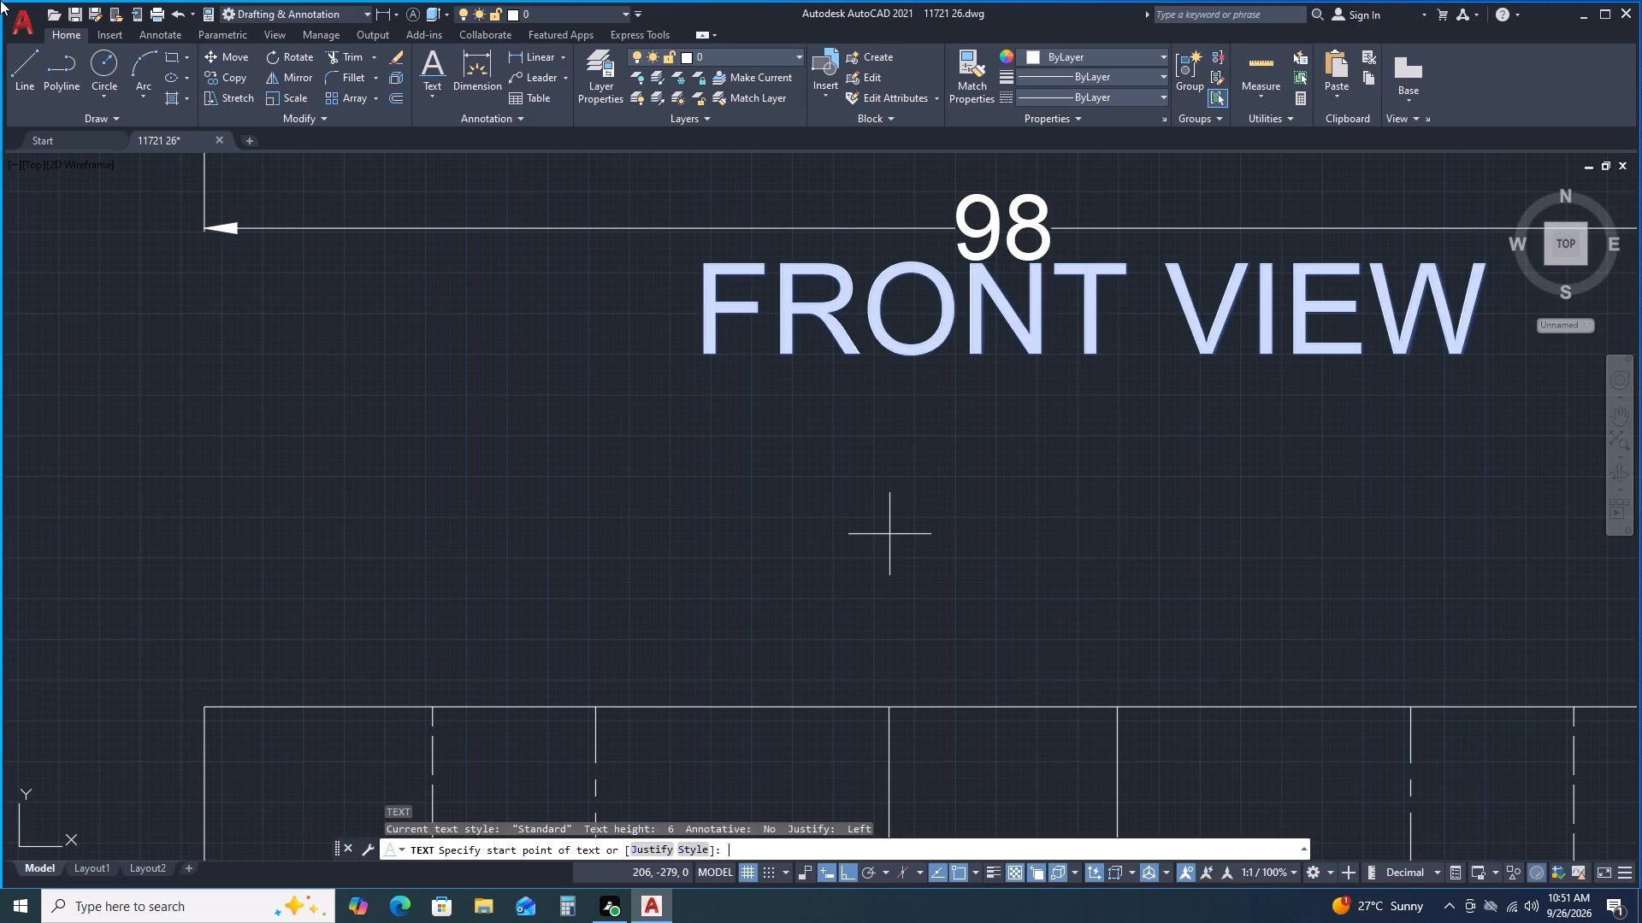
key(Escape)
Move the FRONT VIEW label about 7 units straight down, clear of the overall width dimension.
scroll(91, 0, down, 3)
scroll(848, 412, down, 2)
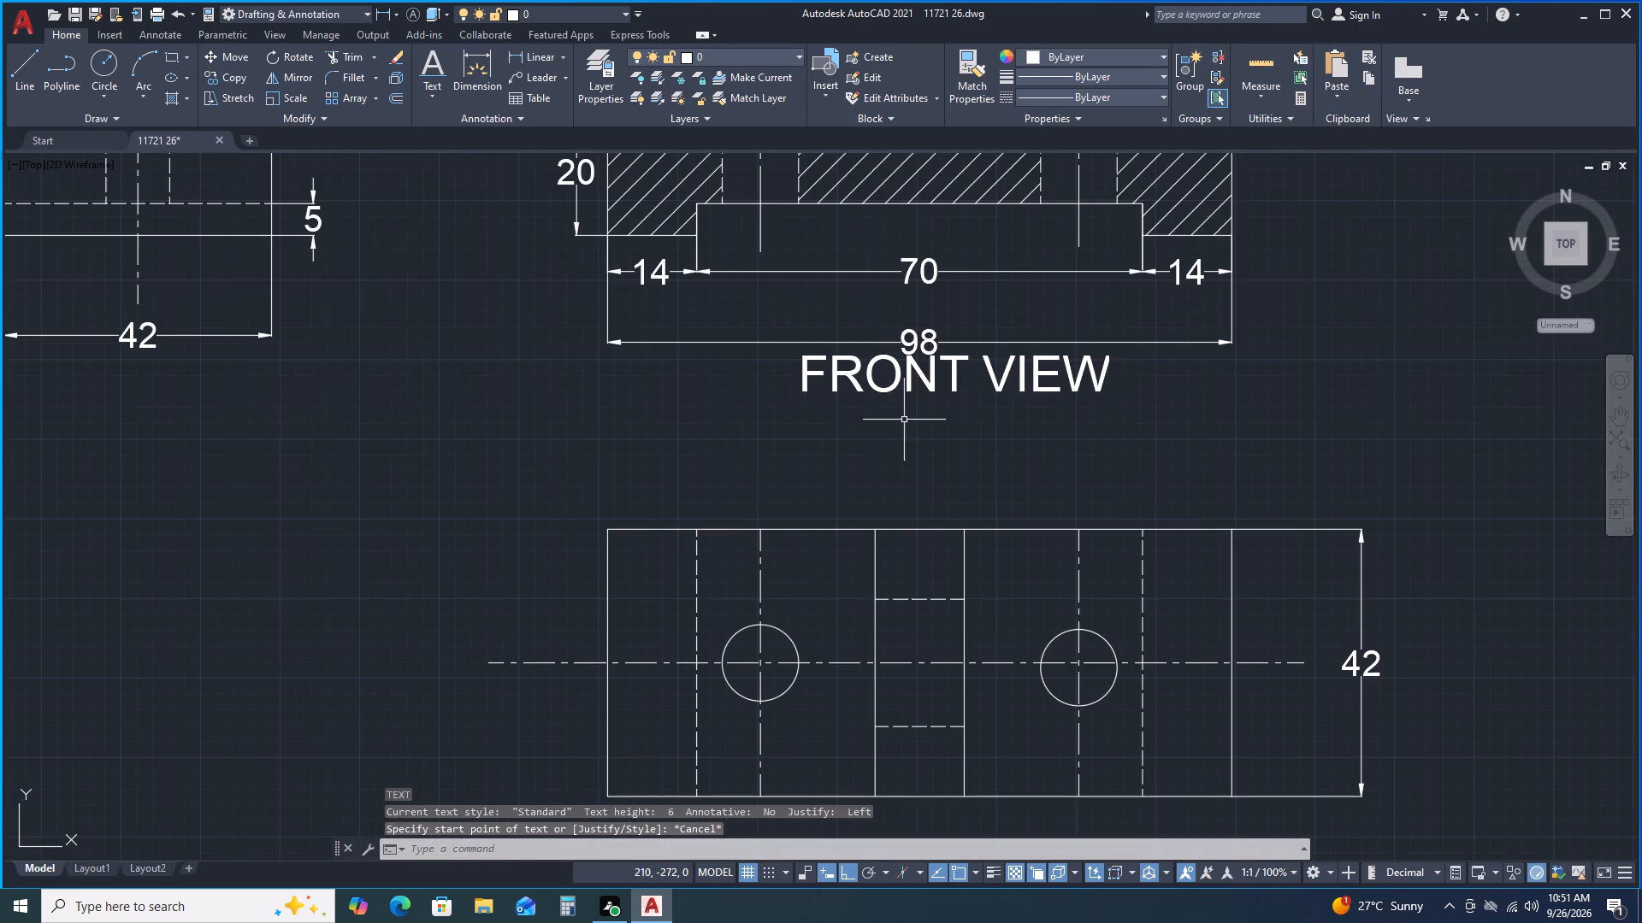
click(877, 385)
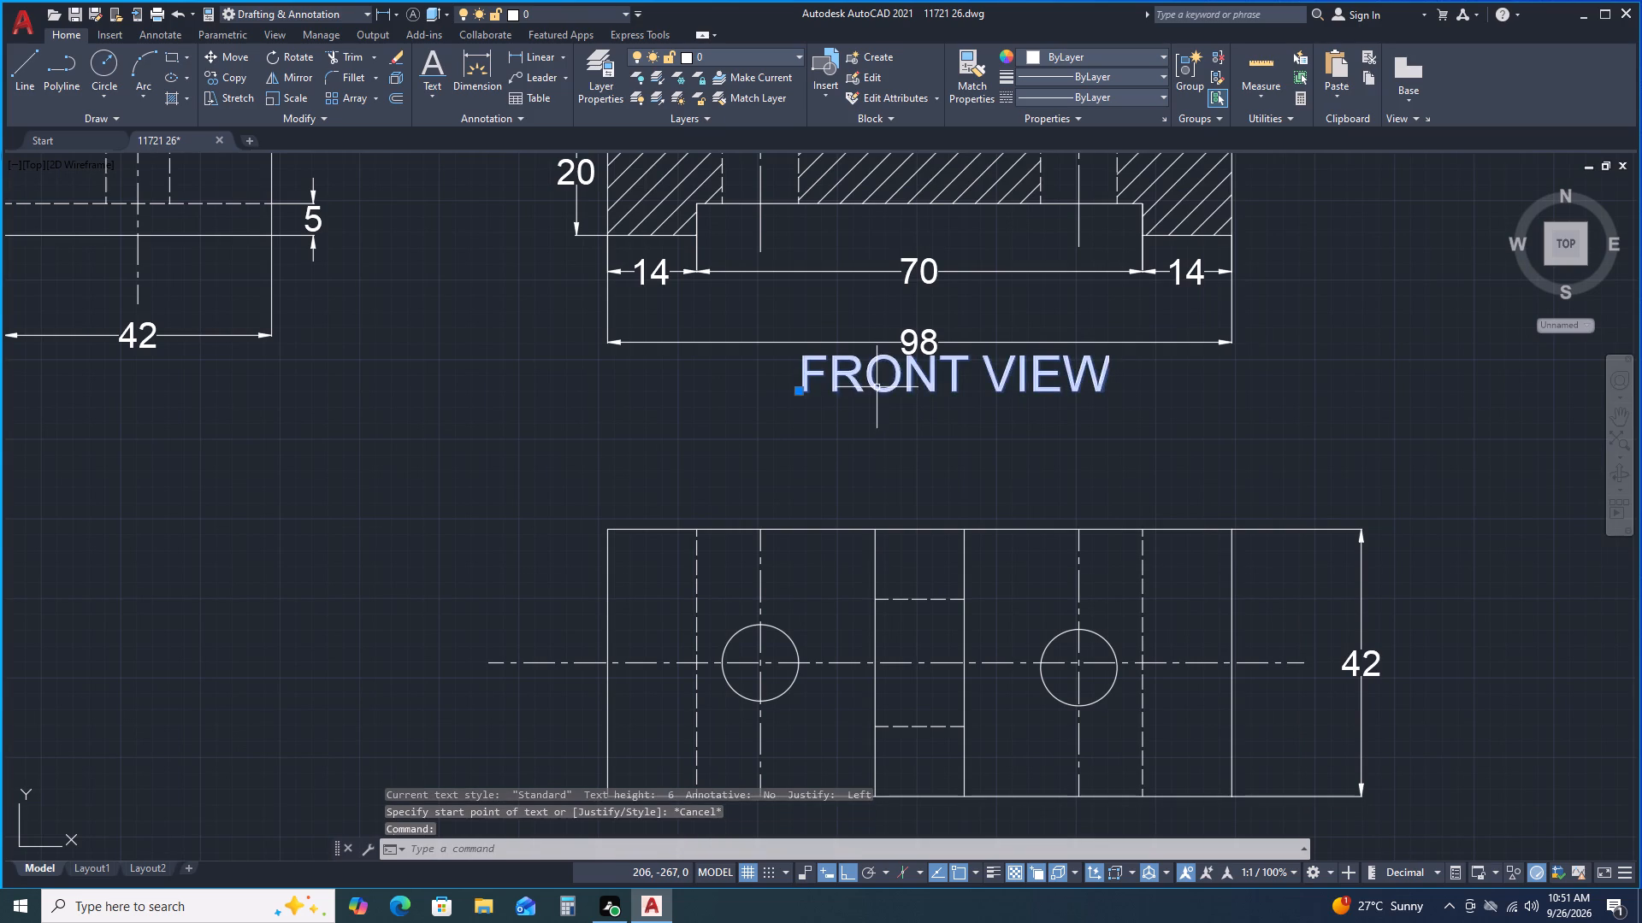
click(802, 393)
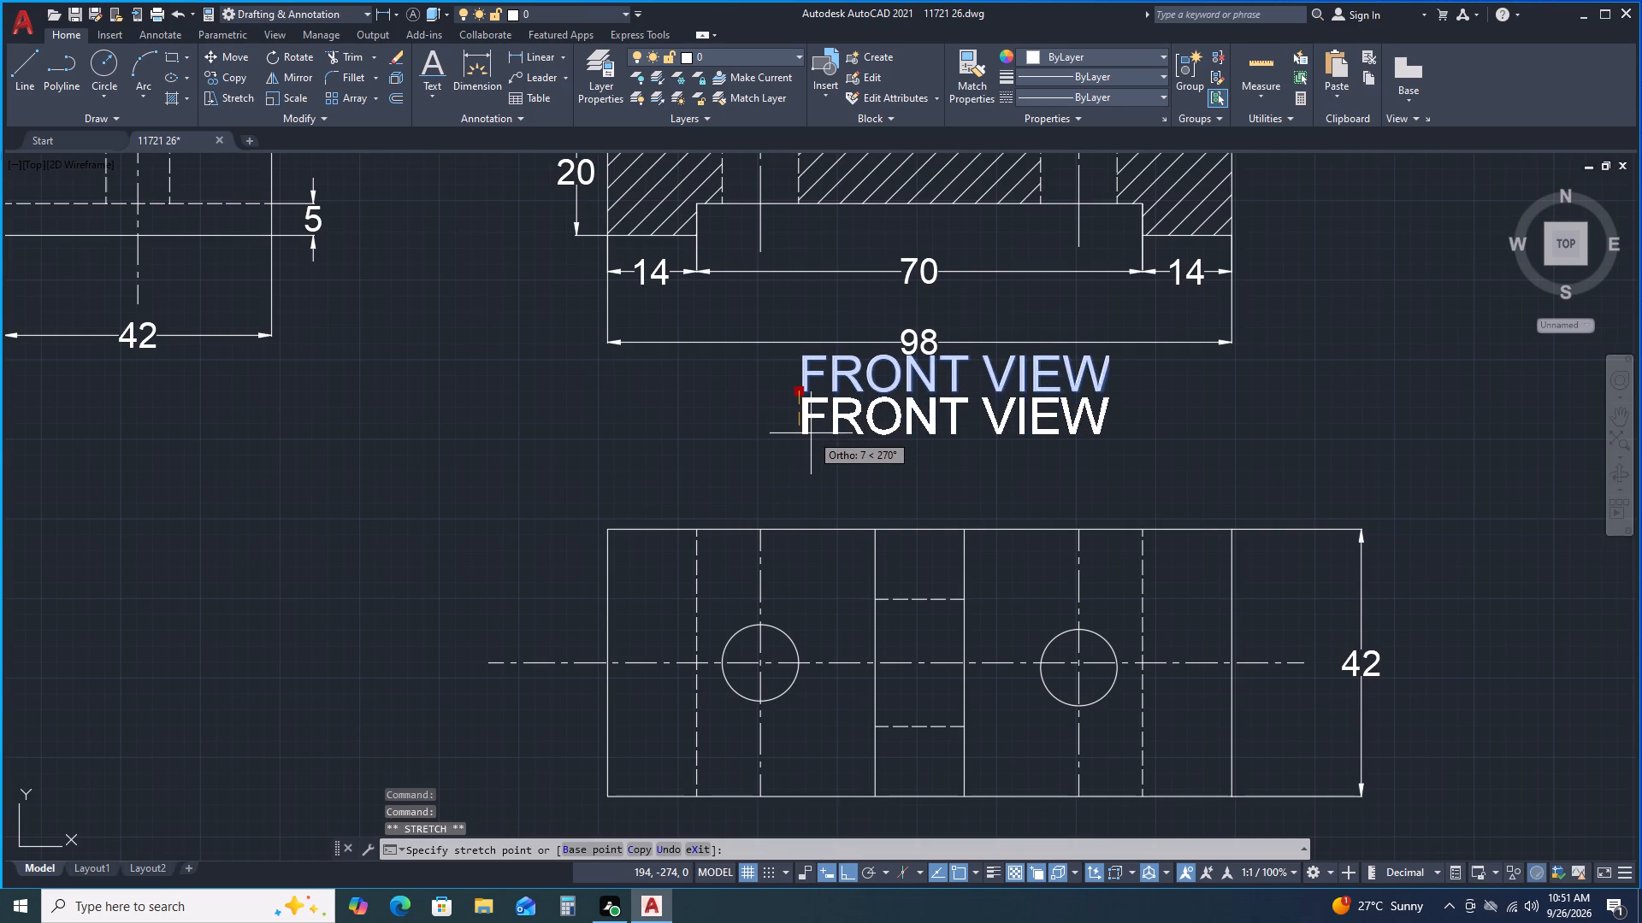
click(811, 433)
key(Escape)
Copy the FRONT VIEW label and paste one copy below the side view and another below the top view.
scroll(802, 418, down, 1)
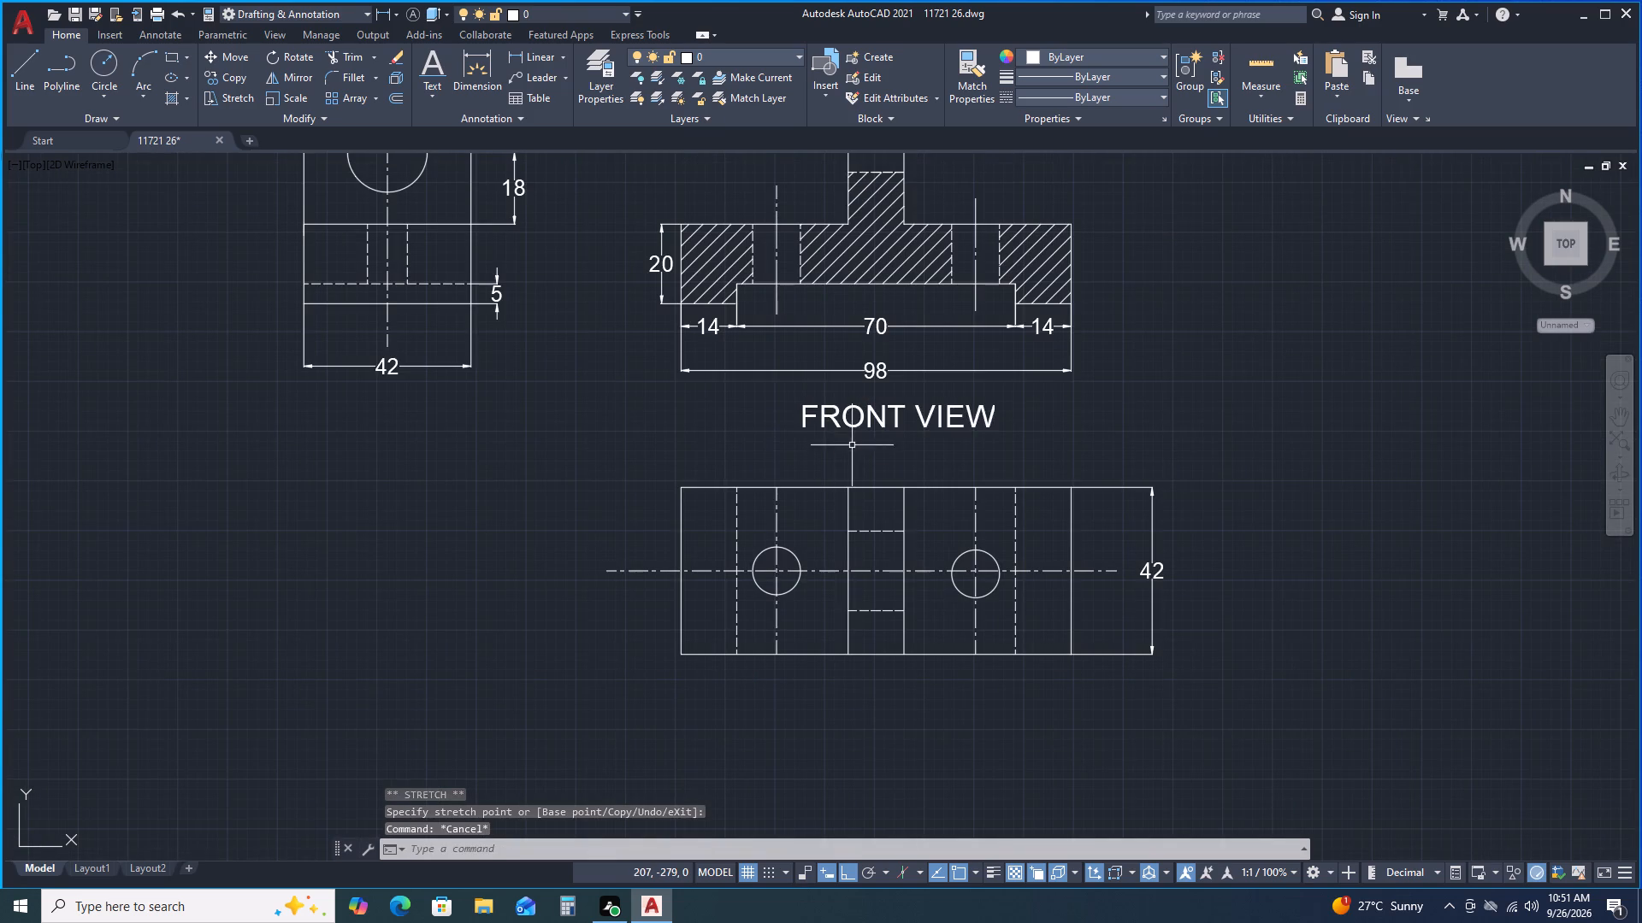
click(859, 420)
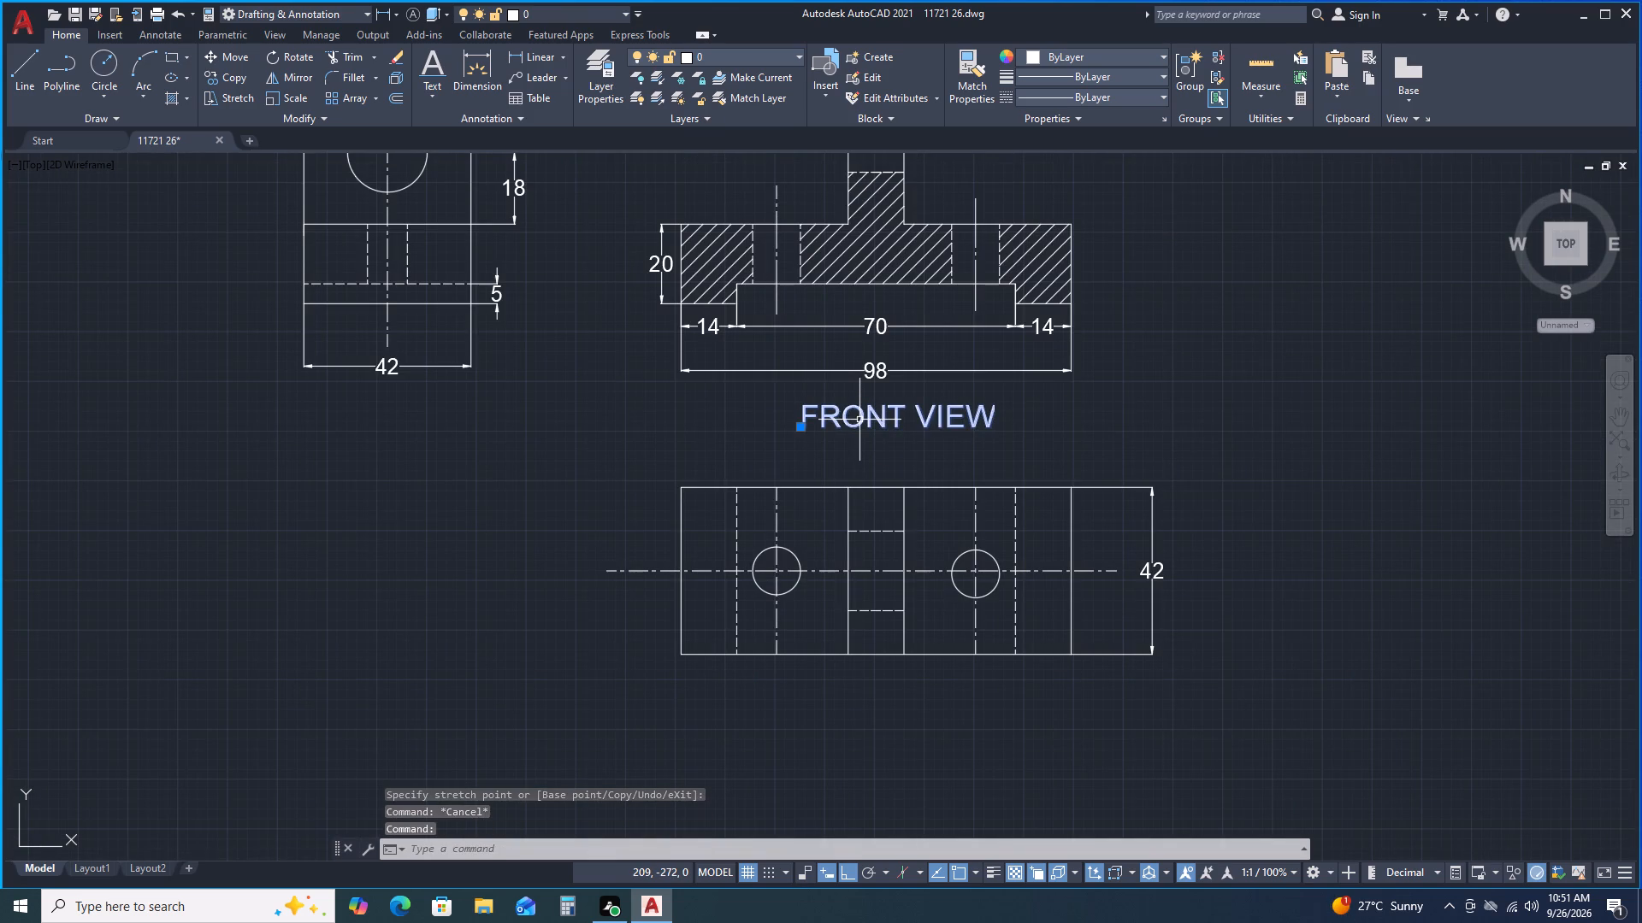
key(ctrl+c)
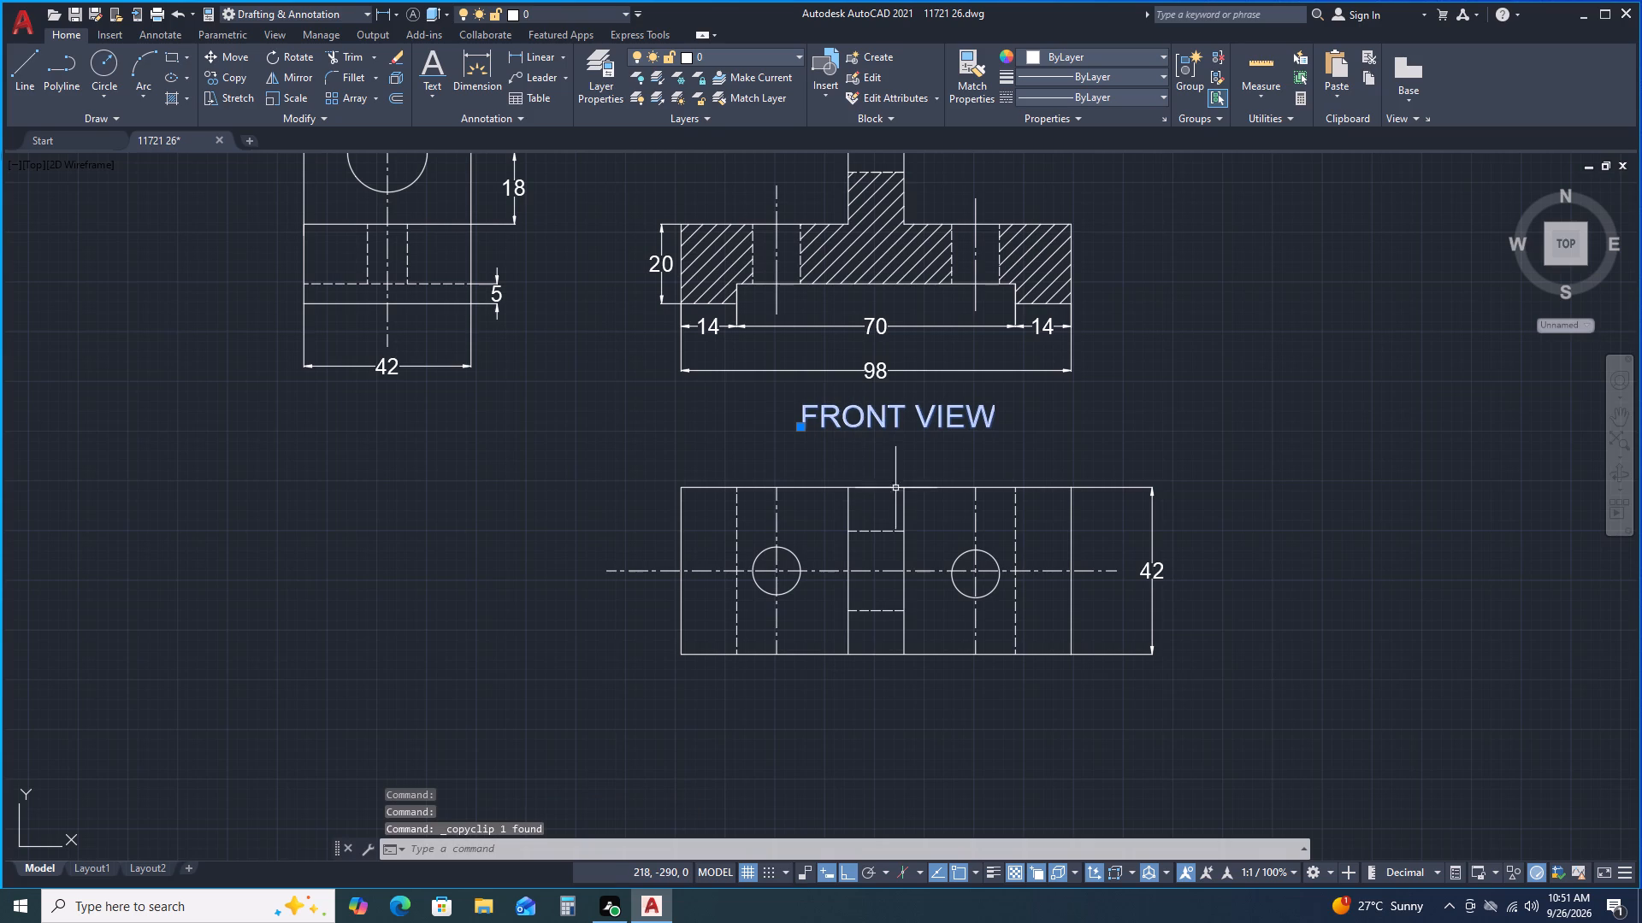
middle_drag(887, 471, 849, 432)
middle_click(849, 432)
key(ctrl+v)
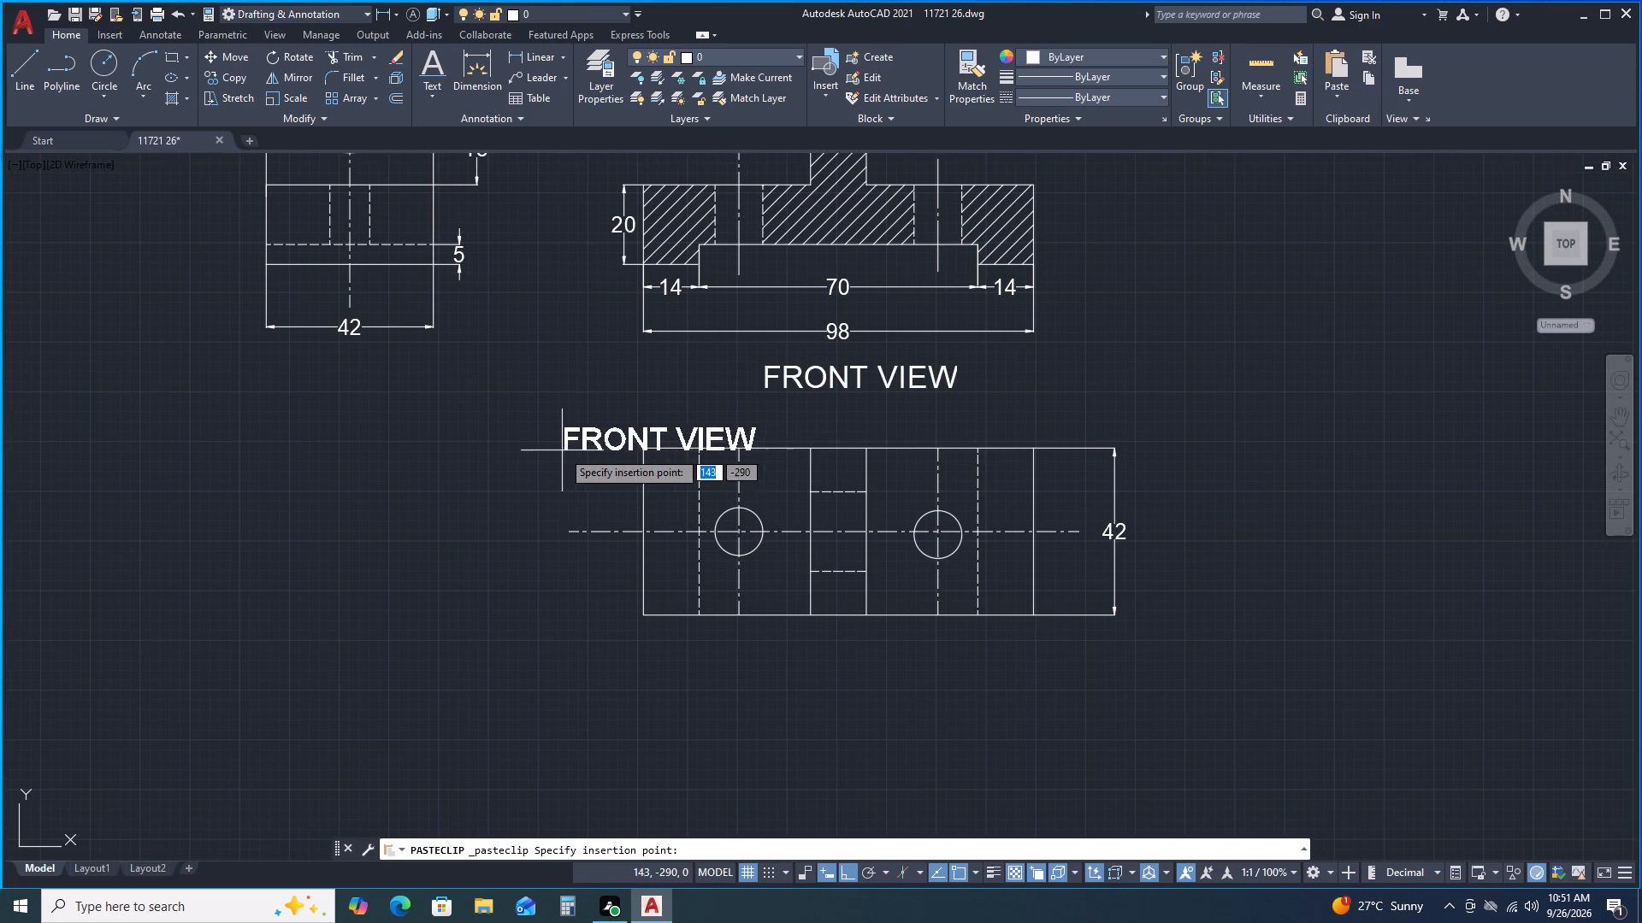
click(263, 388)
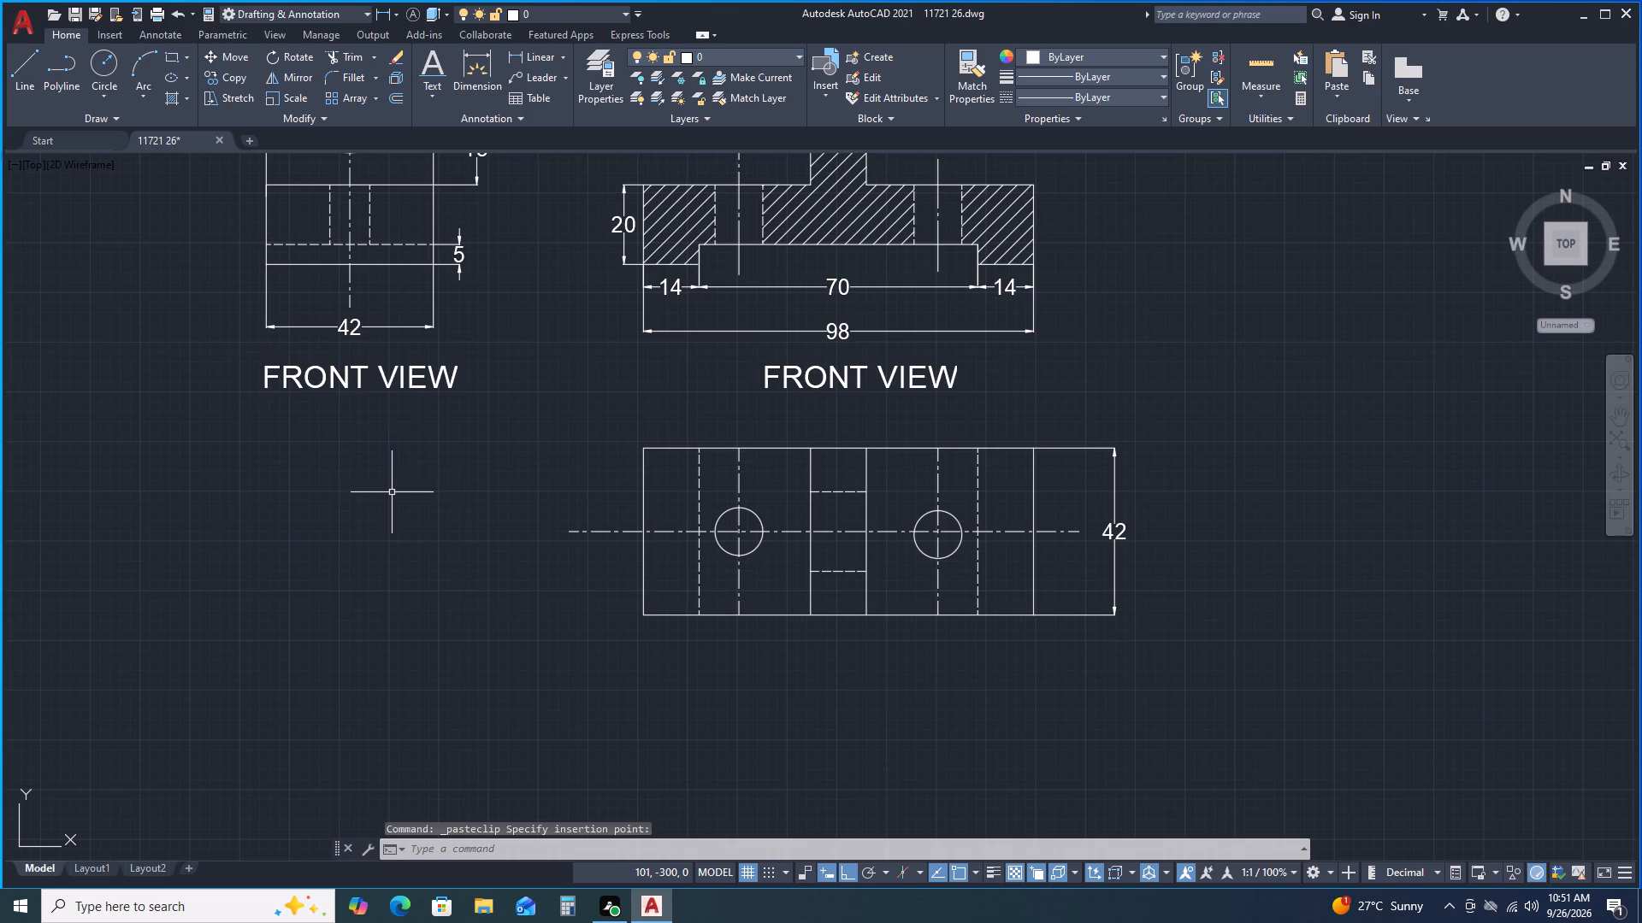
key(ctrl+v)
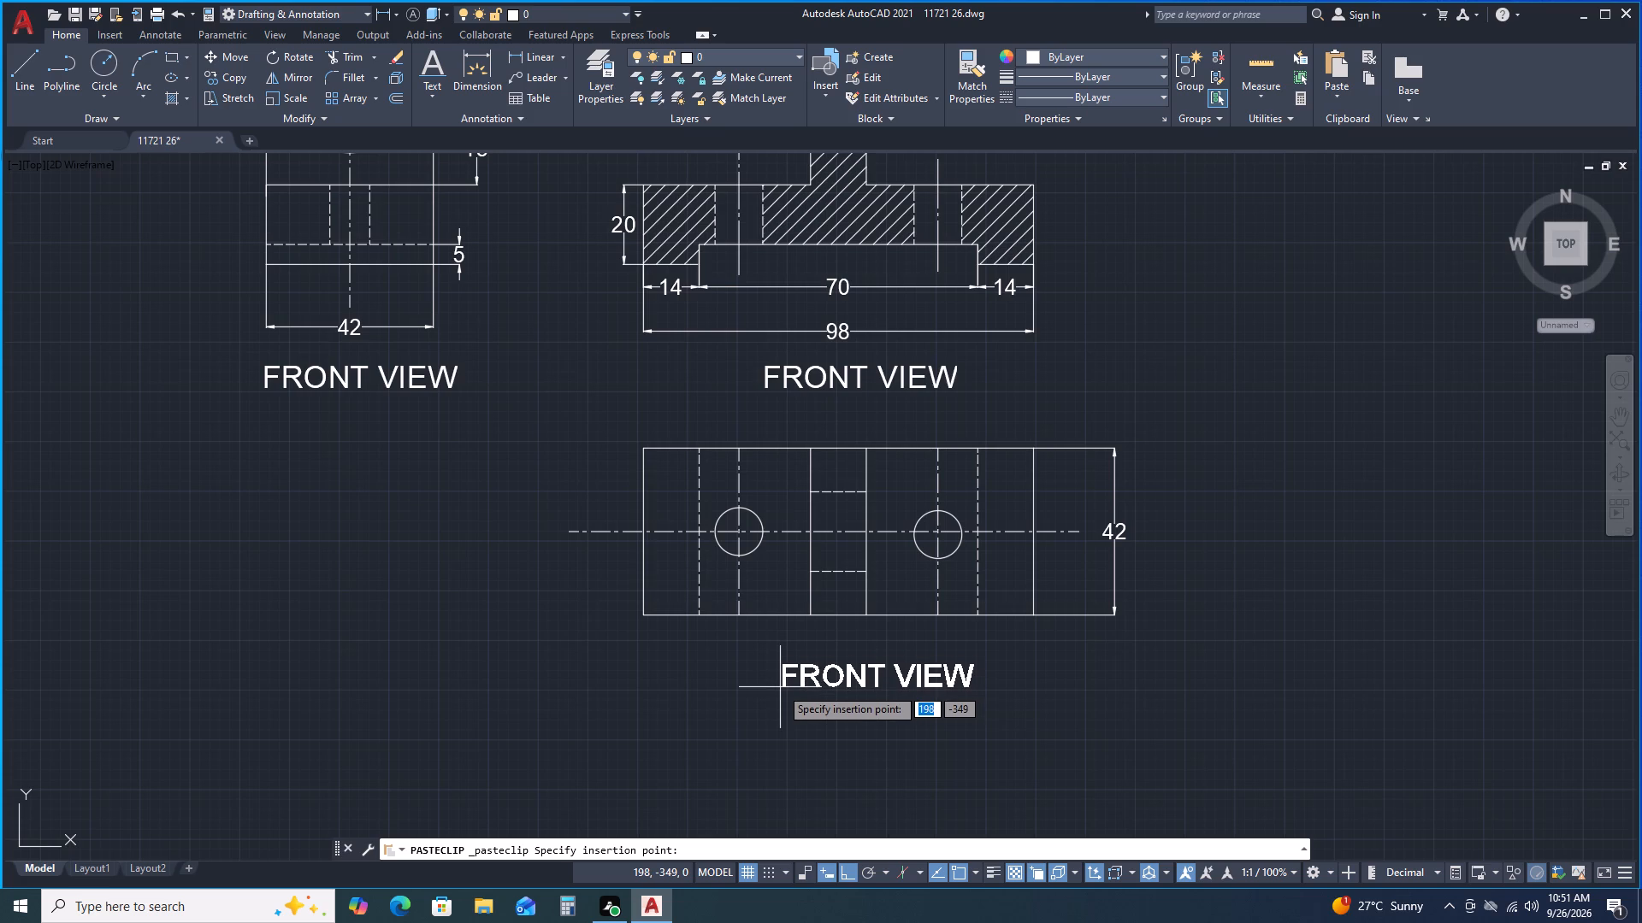
click(780, 682)
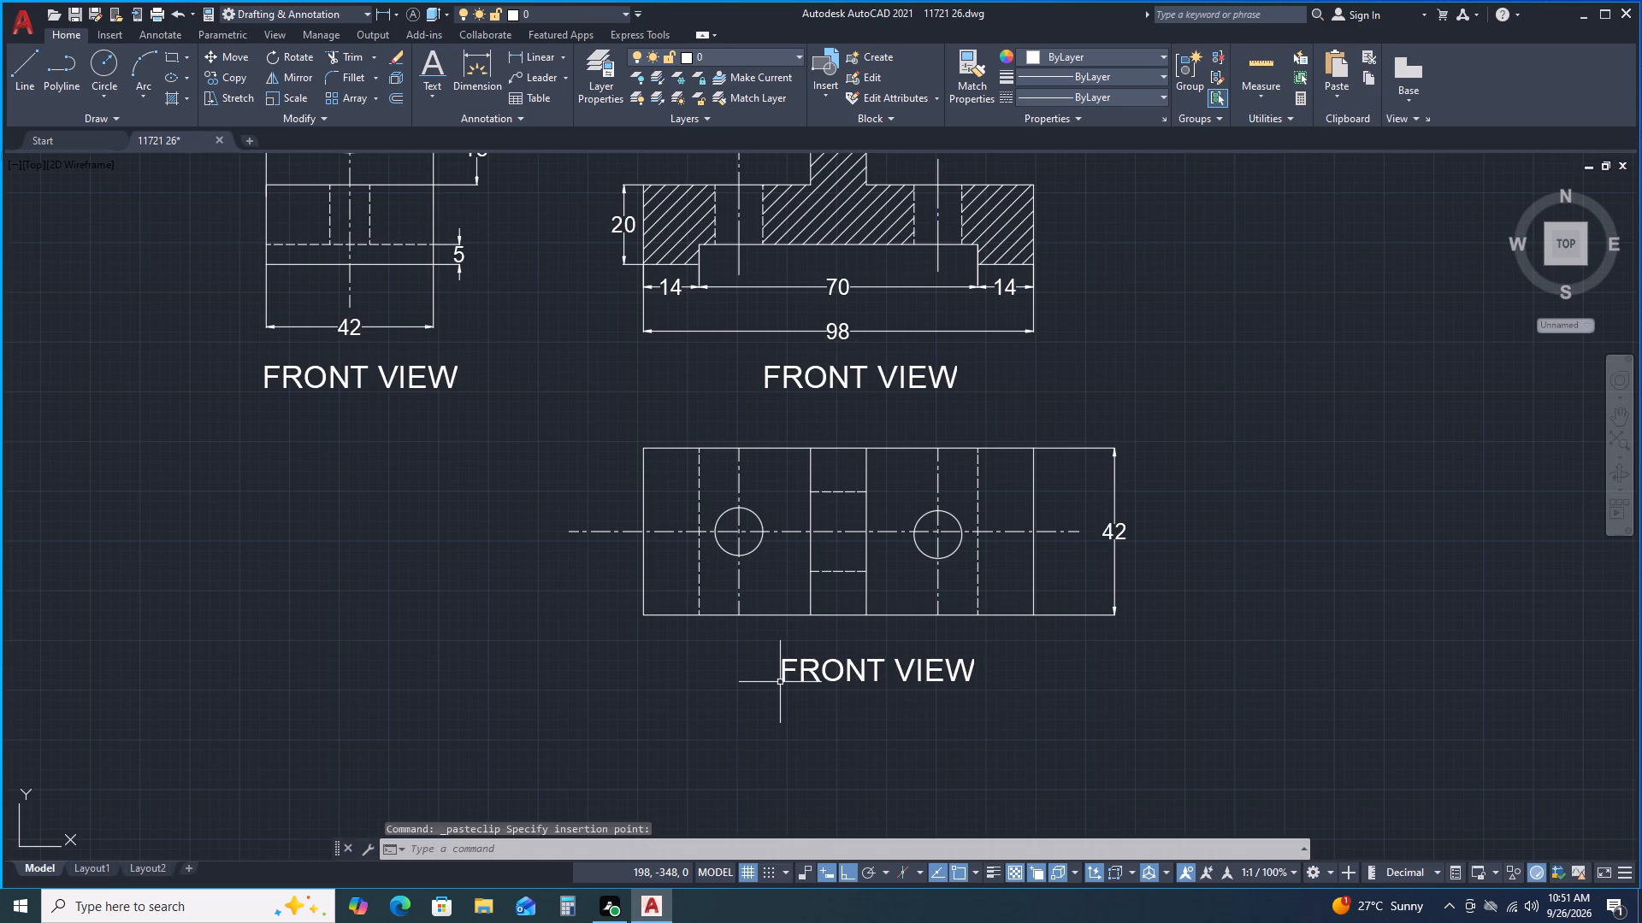
Change the label copy below the top view to TOP VIEW.
middle_drag(724, 651, 685, 620)
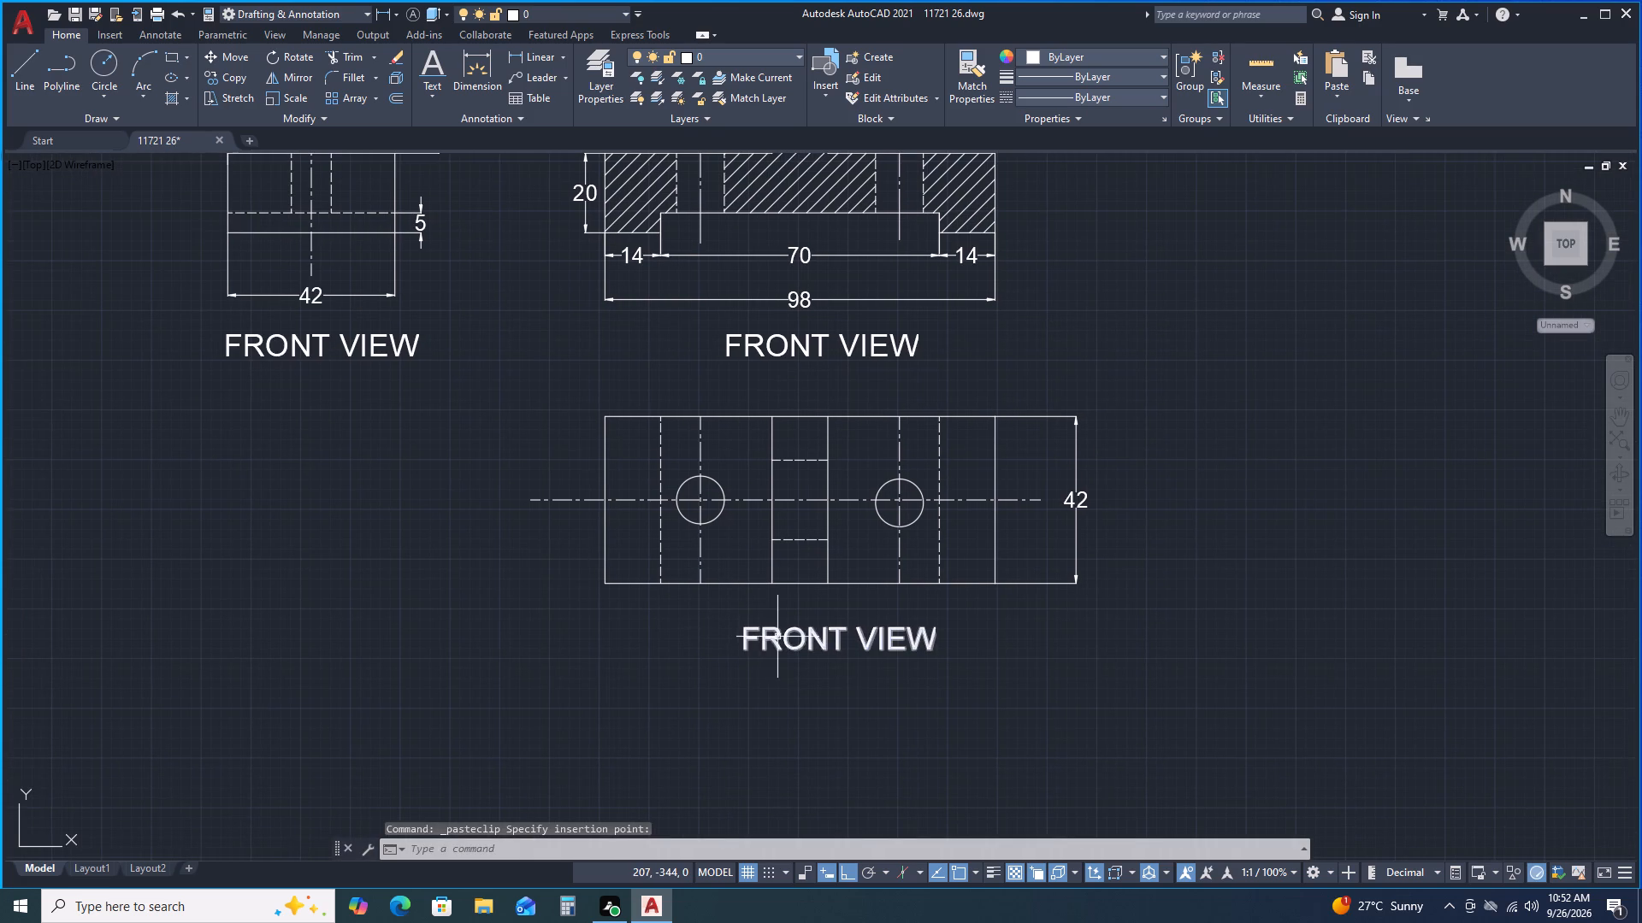
double_click(777, 637)
text(TOP VIERE)
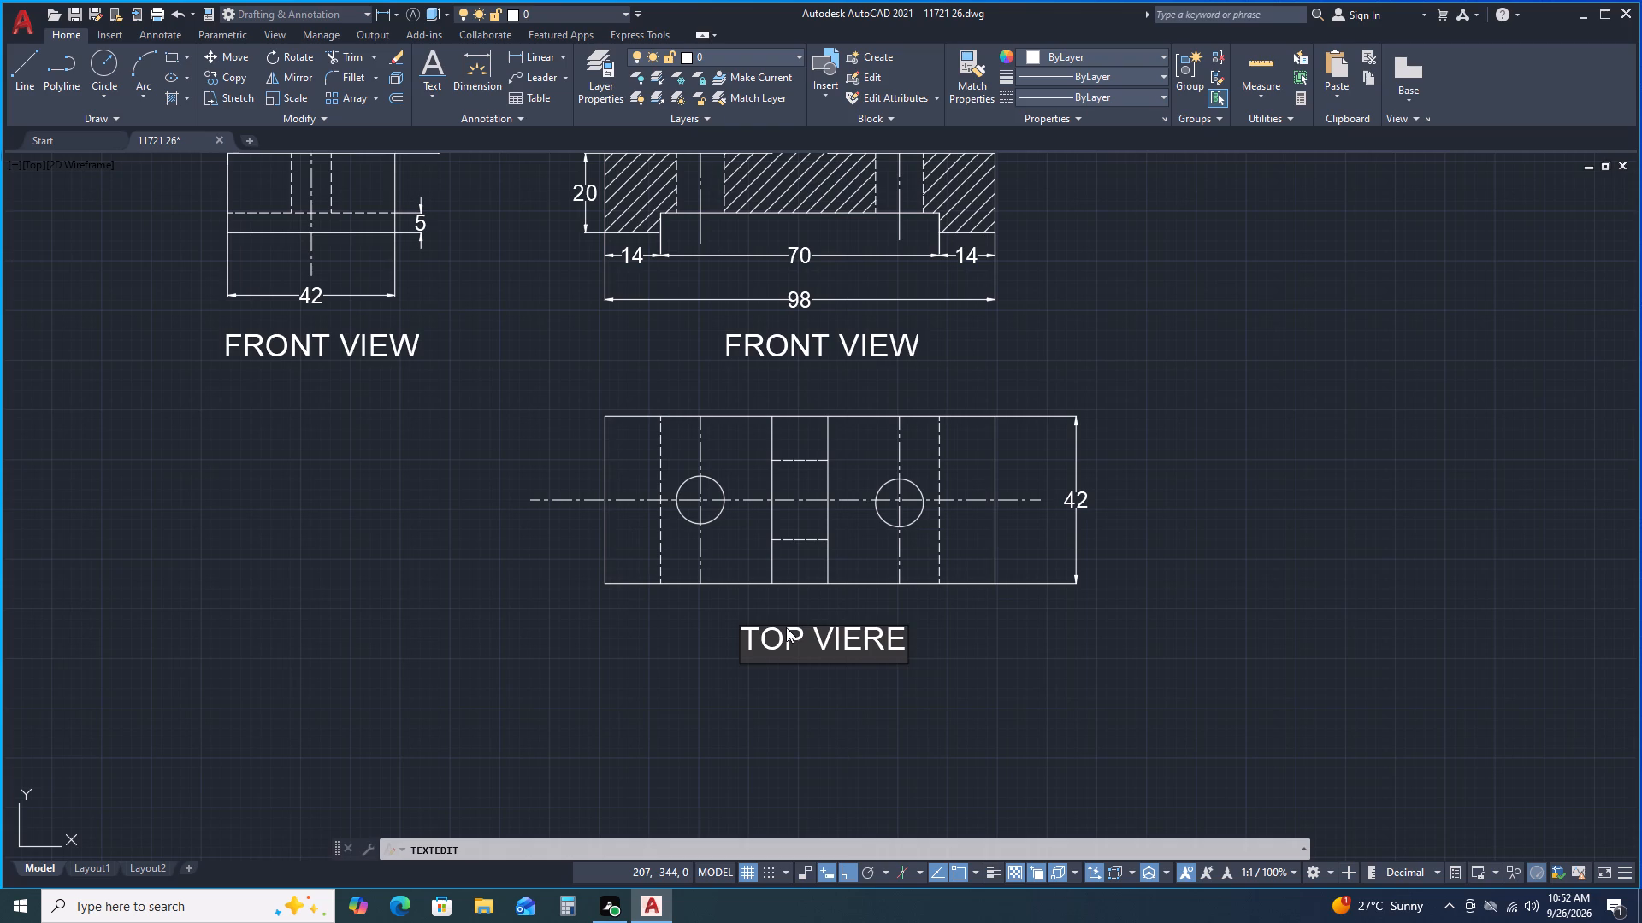
key(BackSpace)
key(BackSpace)
key(w)
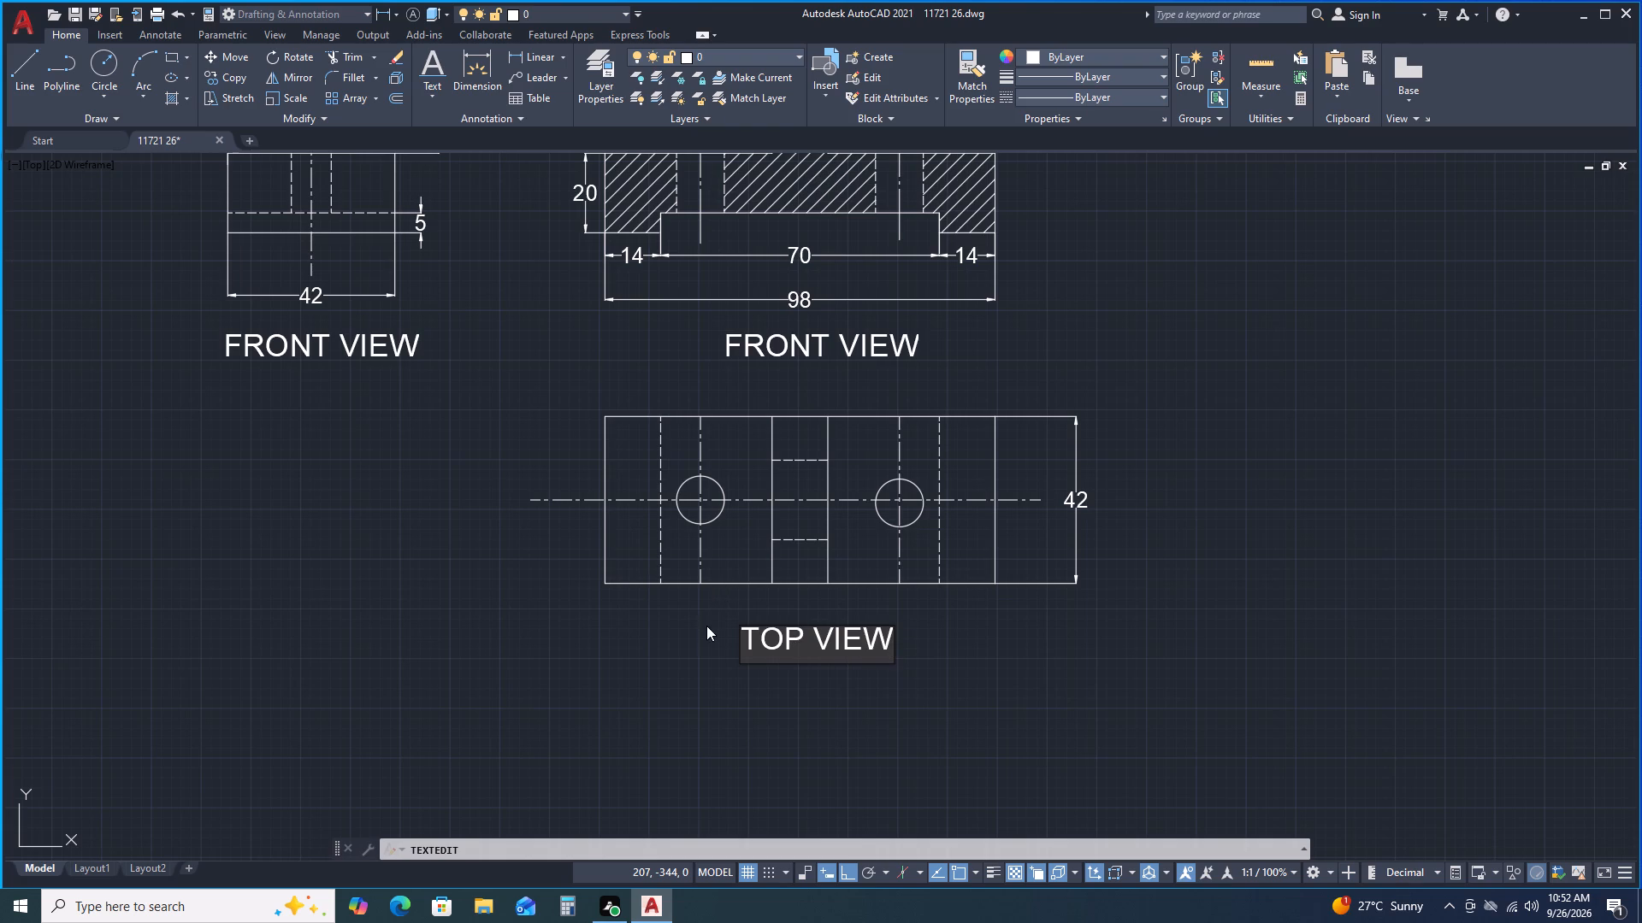
click(702, 638)
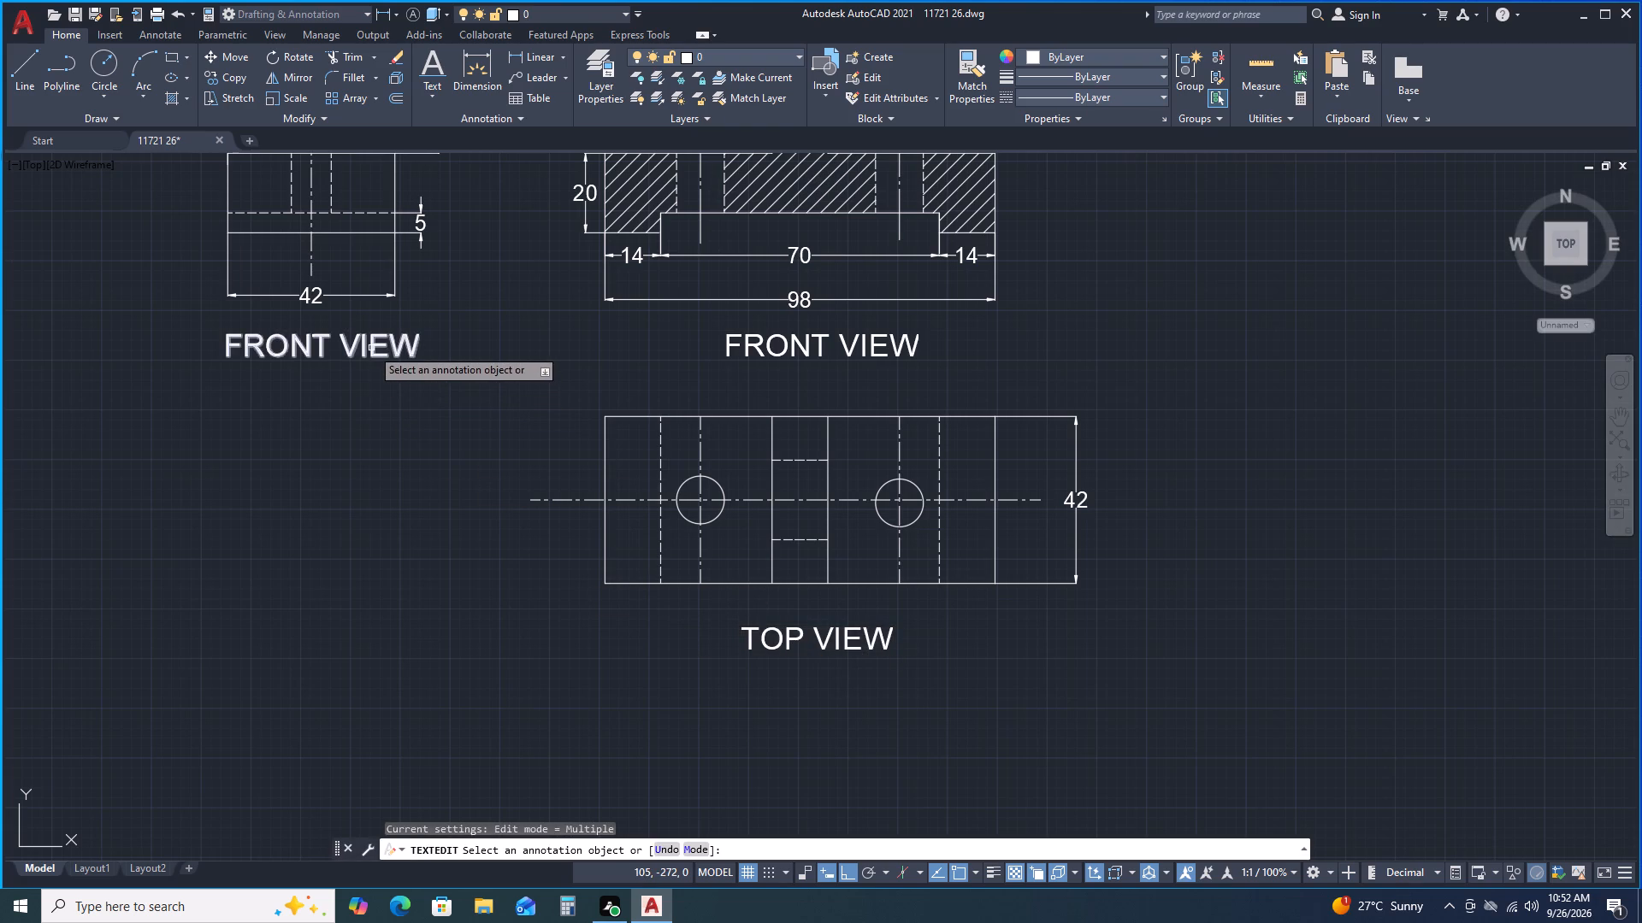
Change the label copy below the side view to RIGHT SIDE VIEW.
click(371, 348)
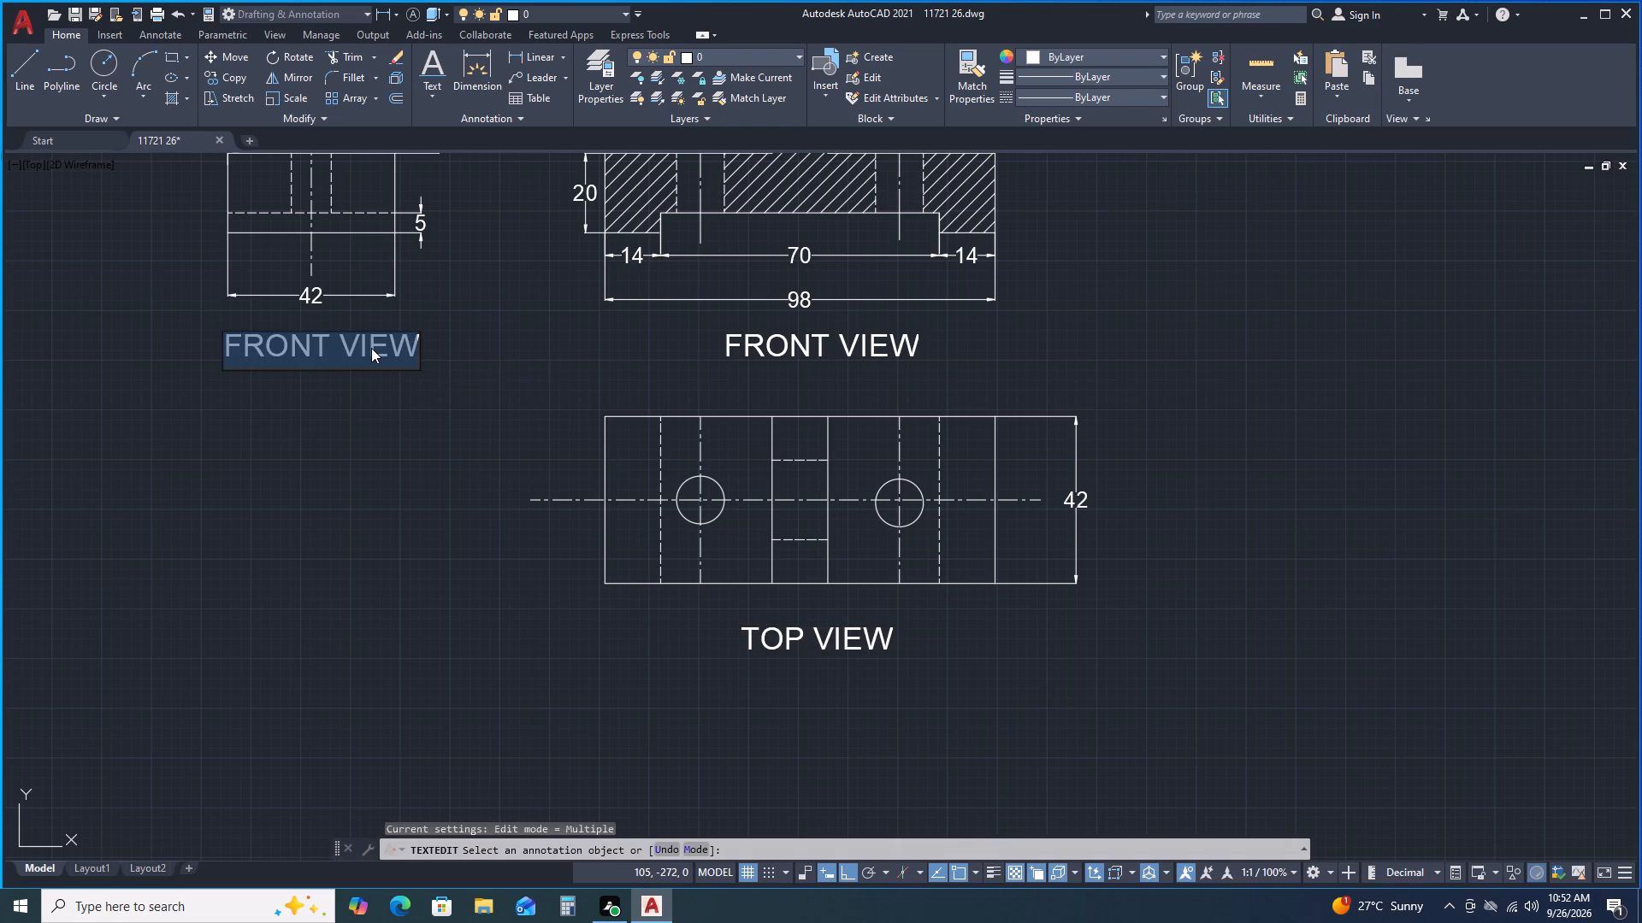
text(RIGHT)
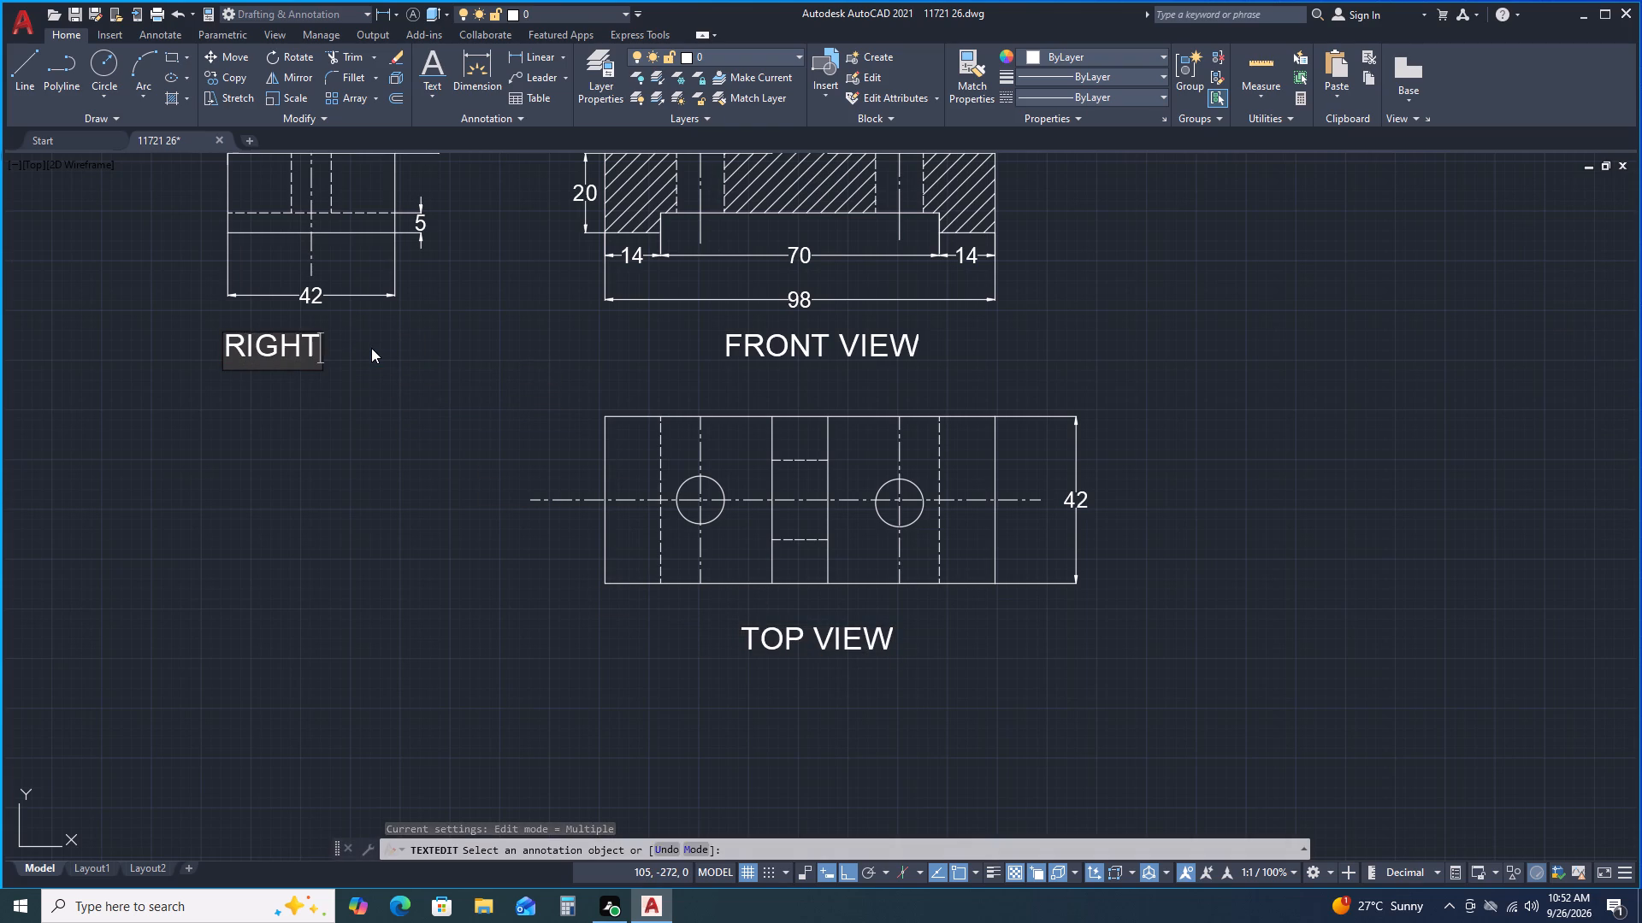
key(space)
text(SIDE VIEWE)
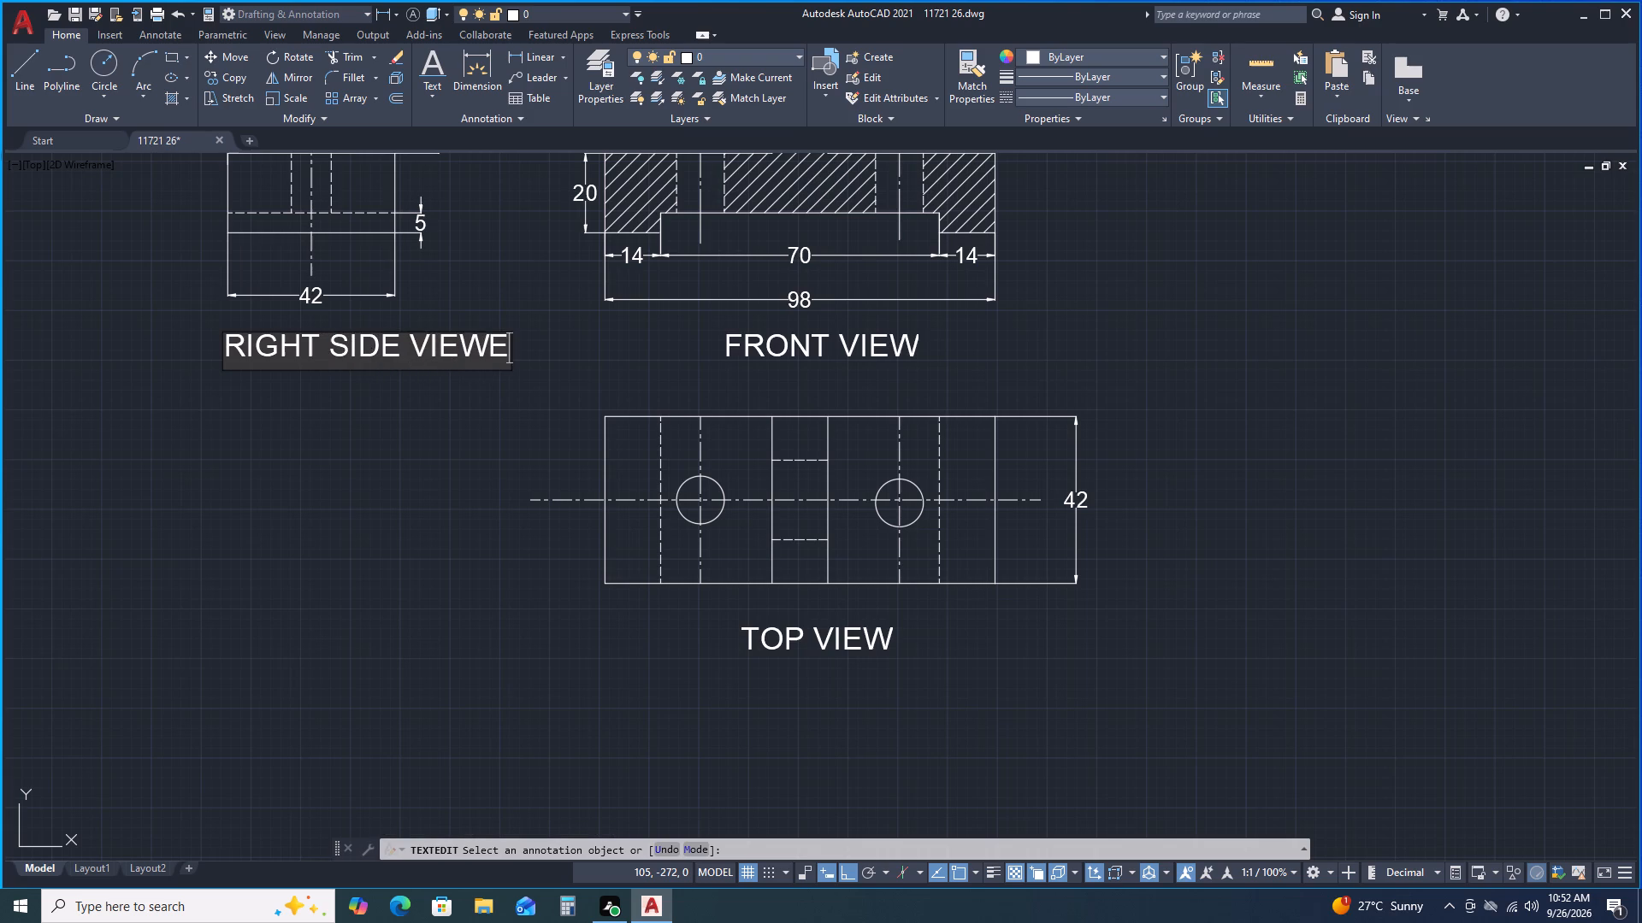
key(BackSpace)
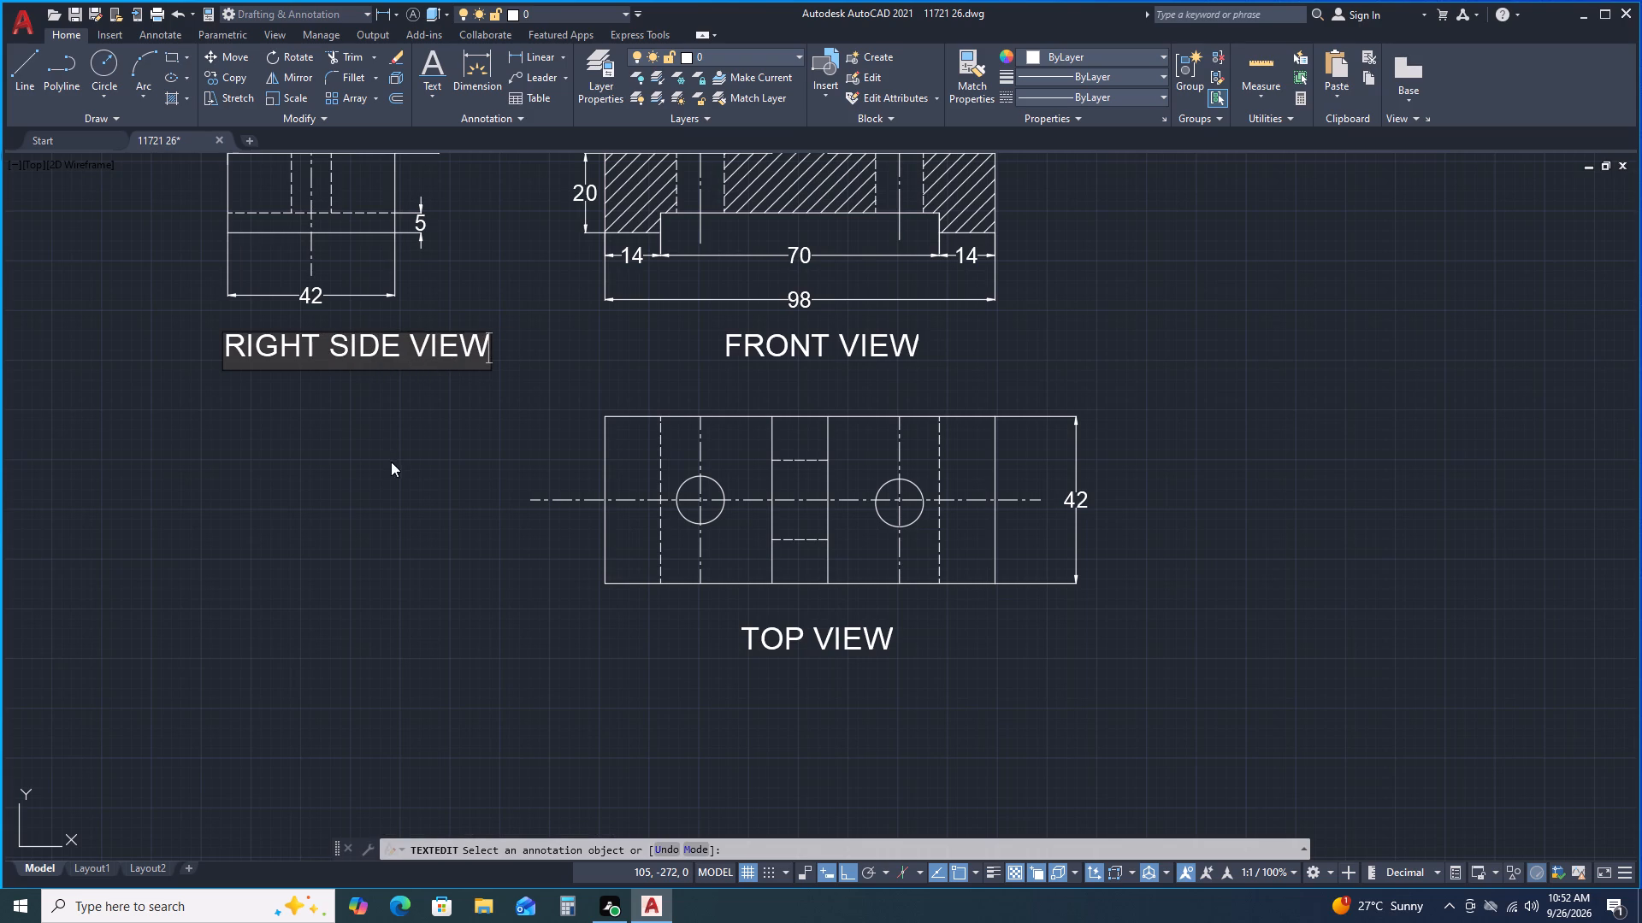
click(391, 461)
key(Escape)
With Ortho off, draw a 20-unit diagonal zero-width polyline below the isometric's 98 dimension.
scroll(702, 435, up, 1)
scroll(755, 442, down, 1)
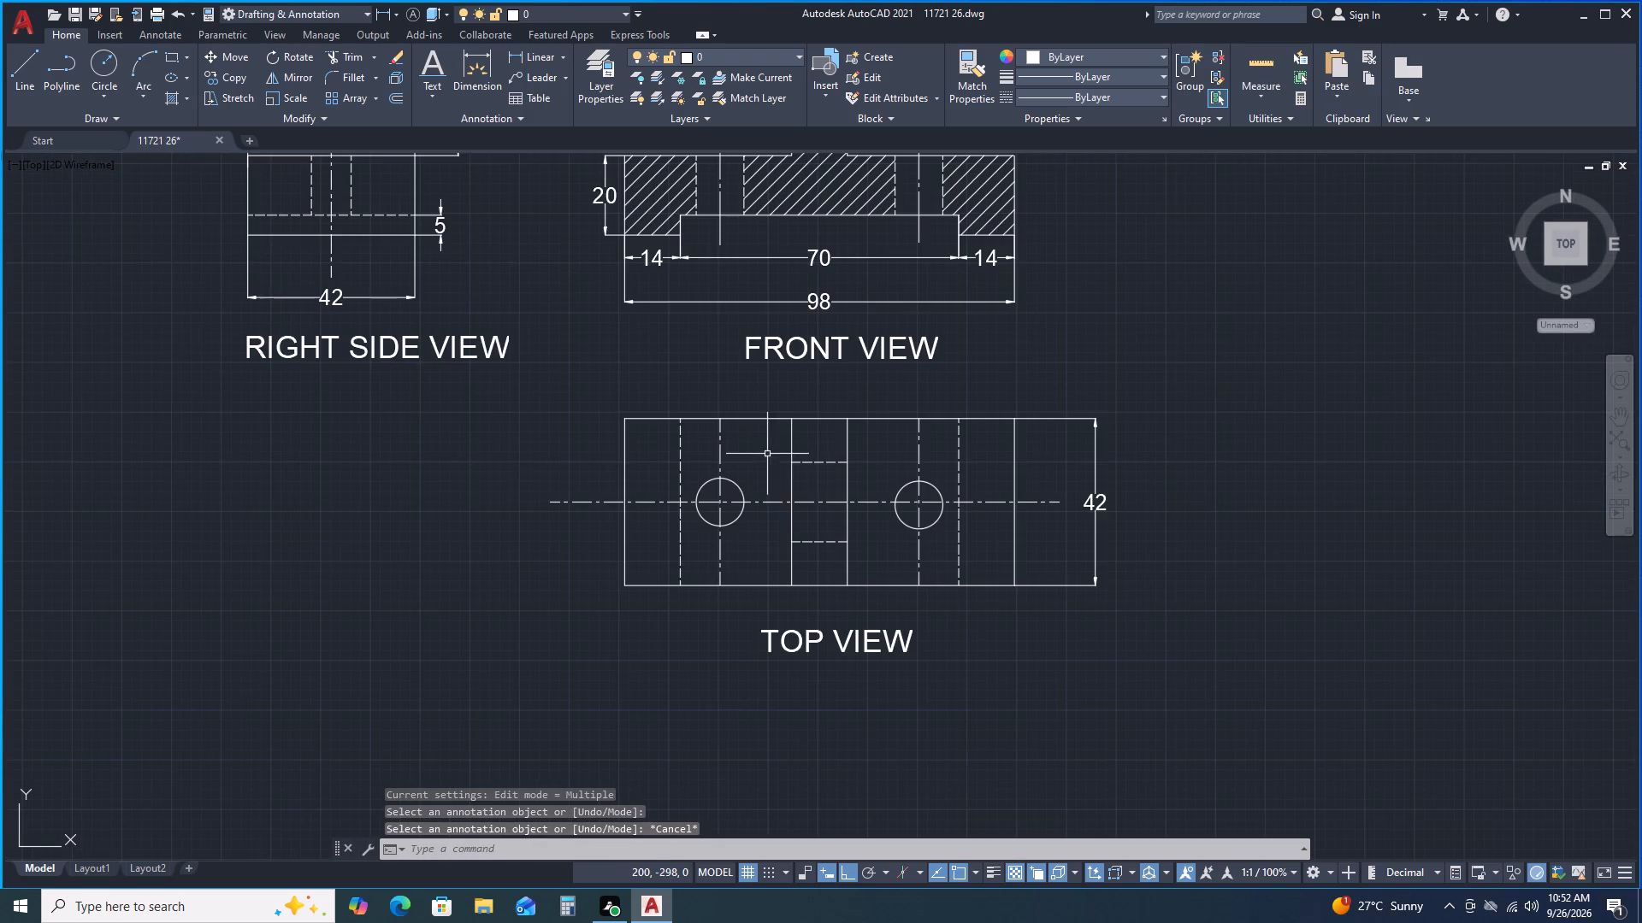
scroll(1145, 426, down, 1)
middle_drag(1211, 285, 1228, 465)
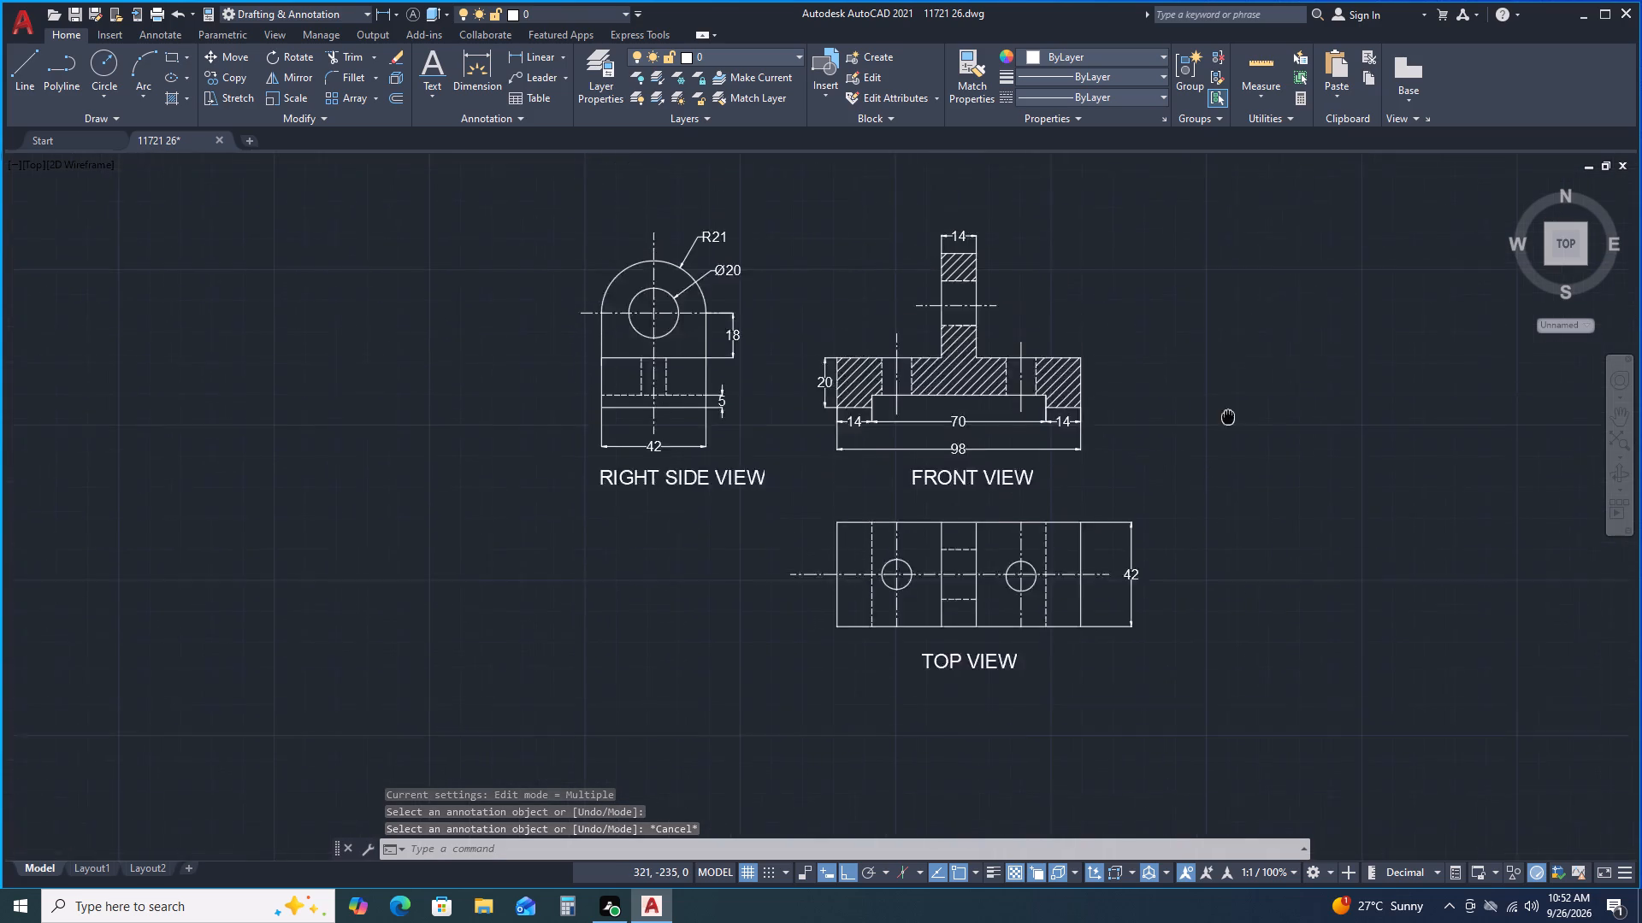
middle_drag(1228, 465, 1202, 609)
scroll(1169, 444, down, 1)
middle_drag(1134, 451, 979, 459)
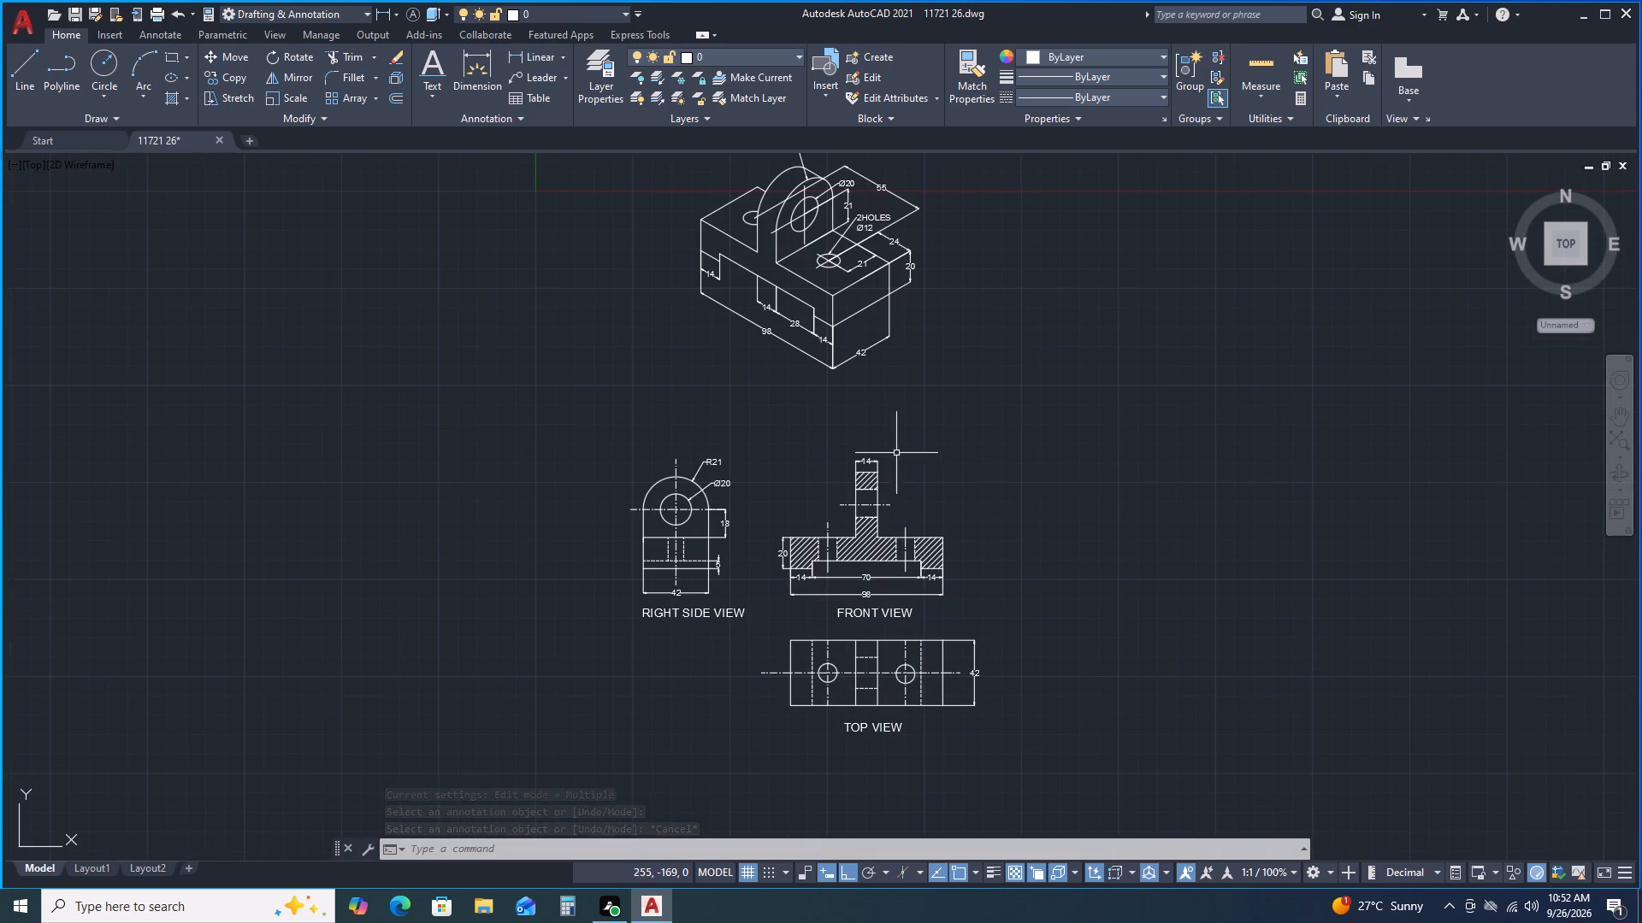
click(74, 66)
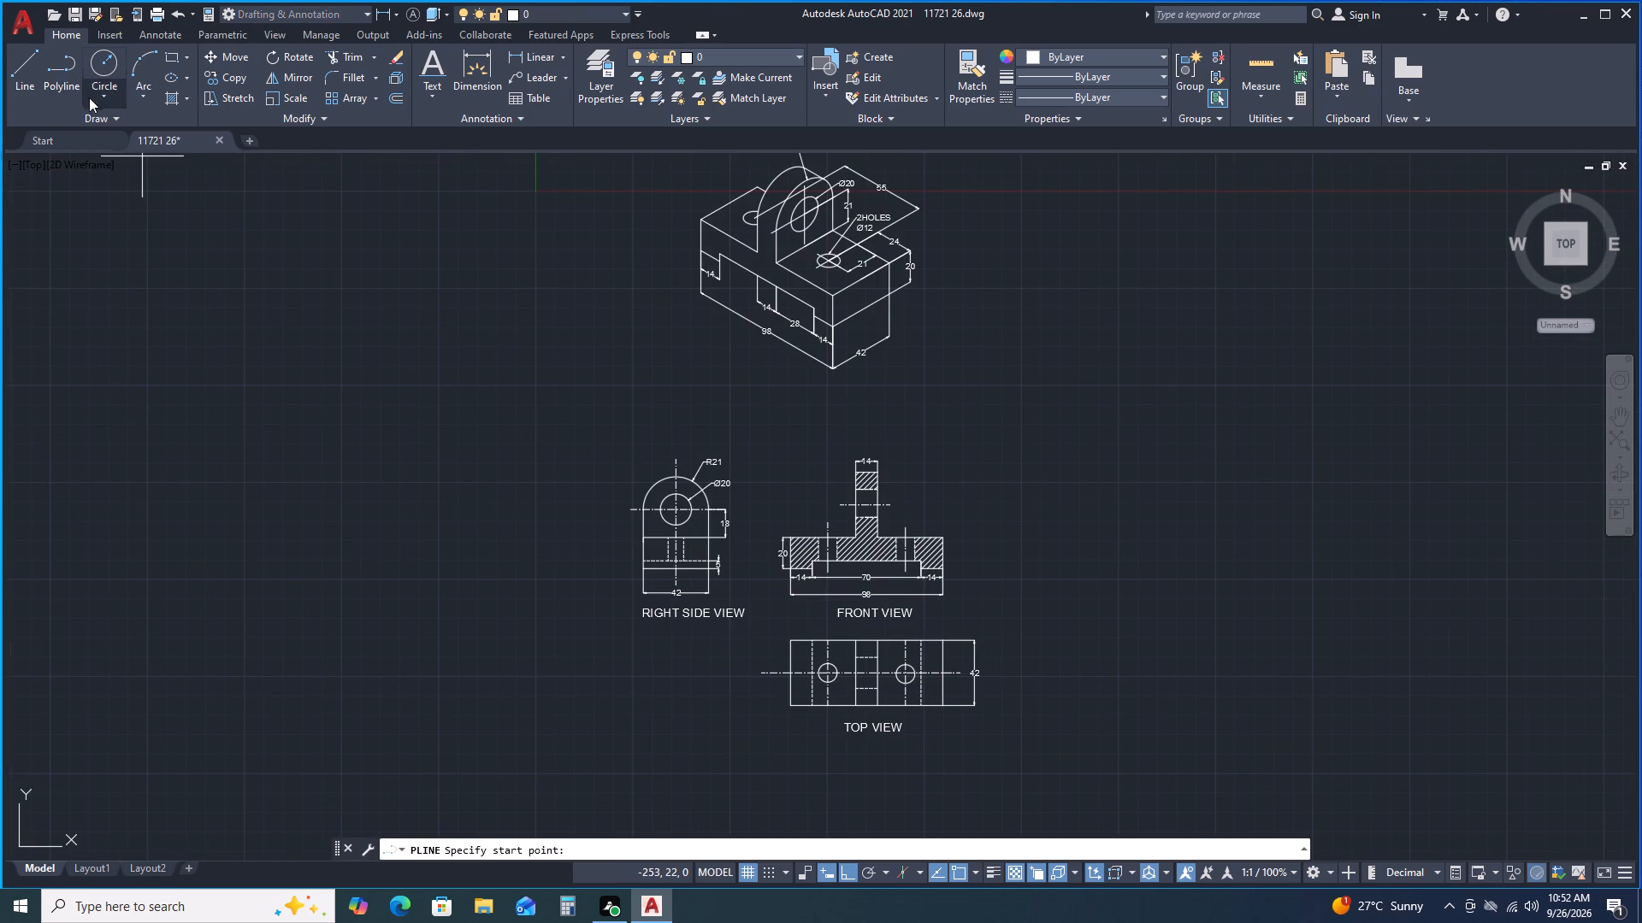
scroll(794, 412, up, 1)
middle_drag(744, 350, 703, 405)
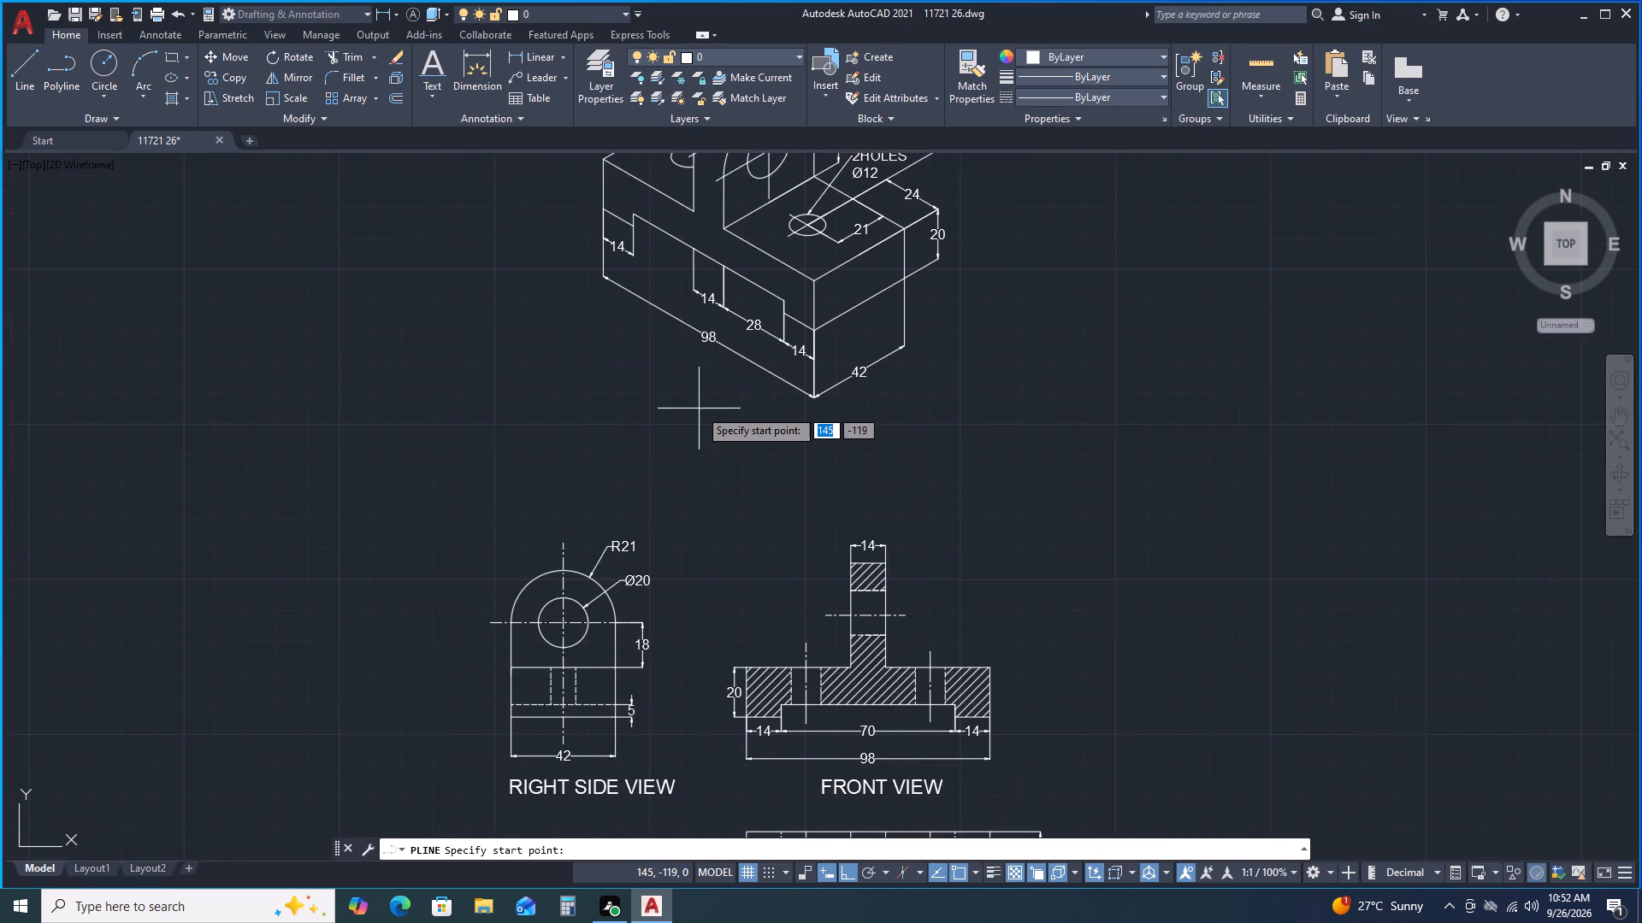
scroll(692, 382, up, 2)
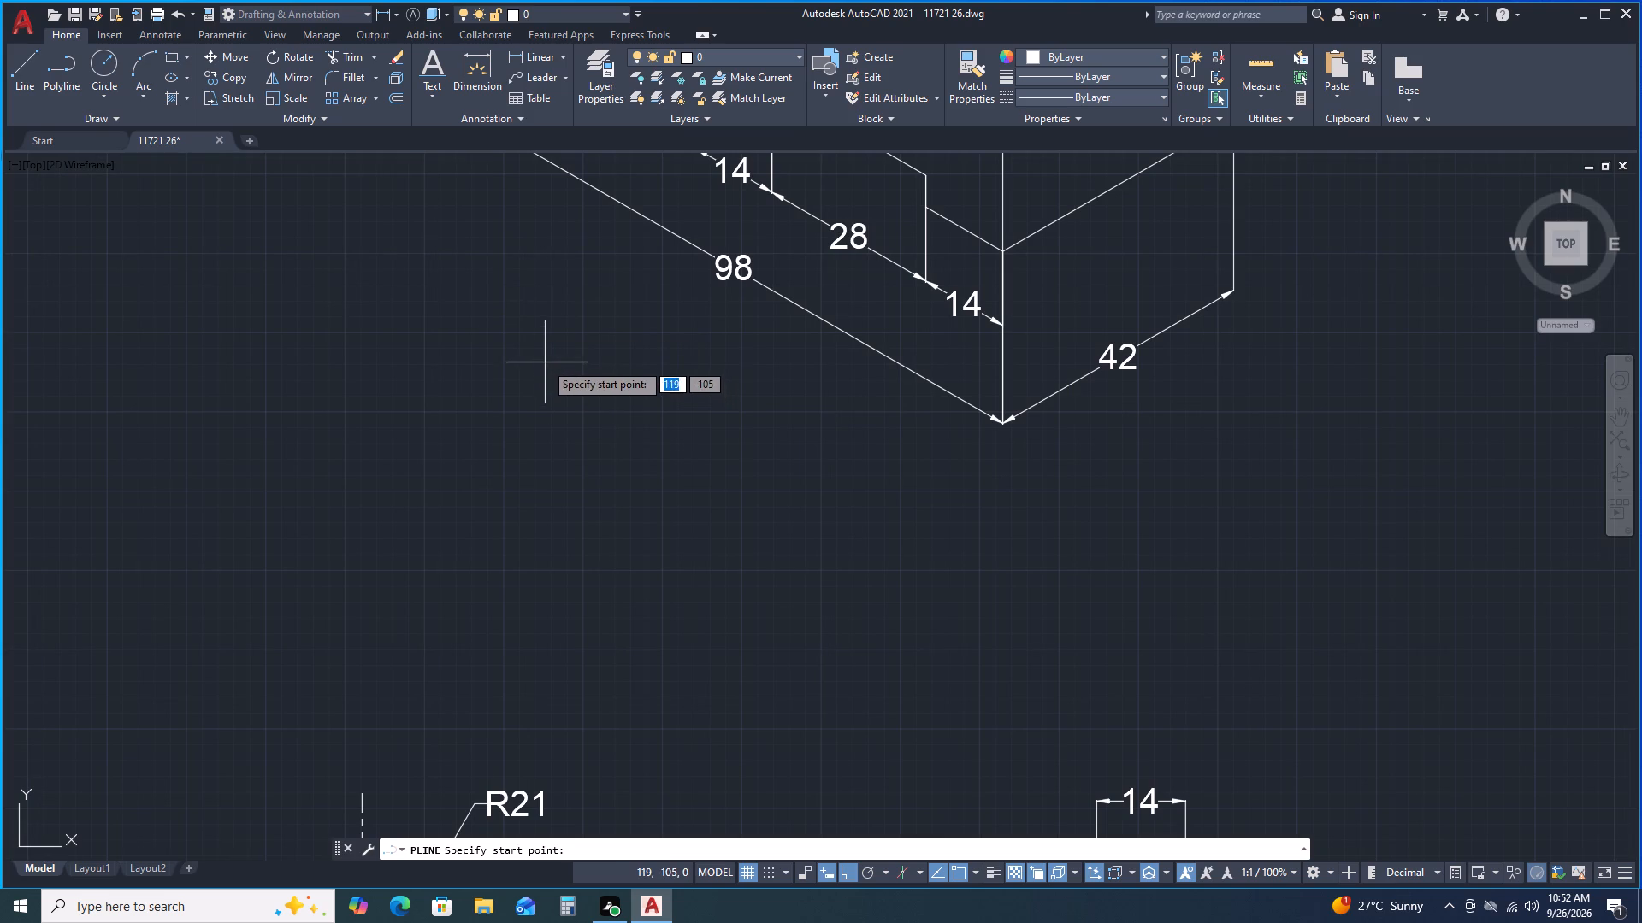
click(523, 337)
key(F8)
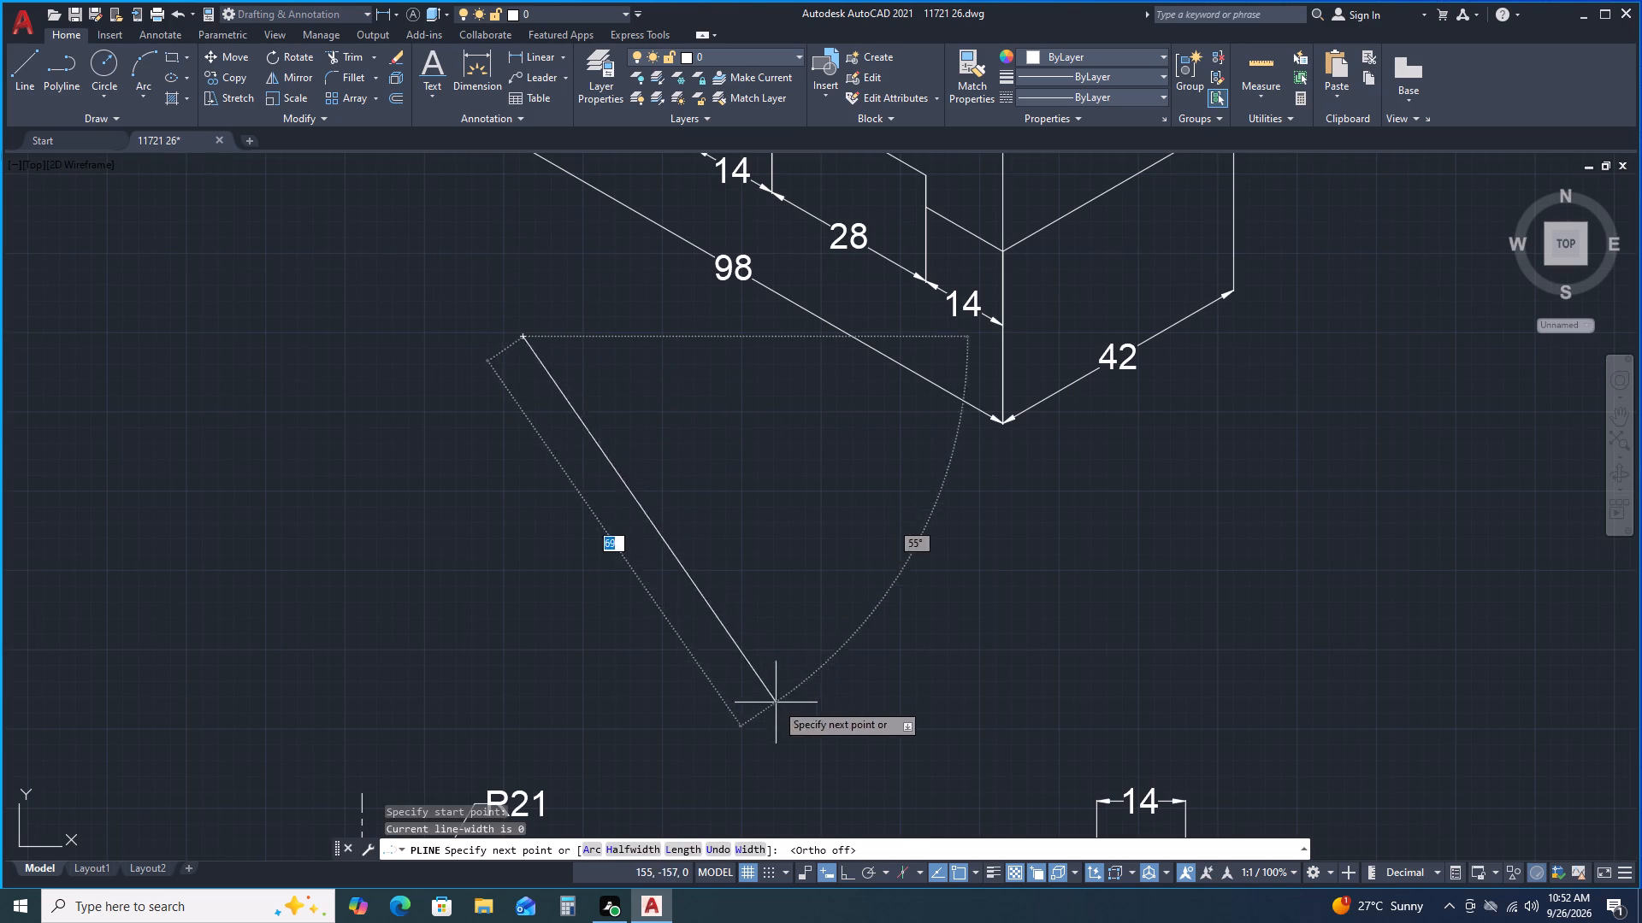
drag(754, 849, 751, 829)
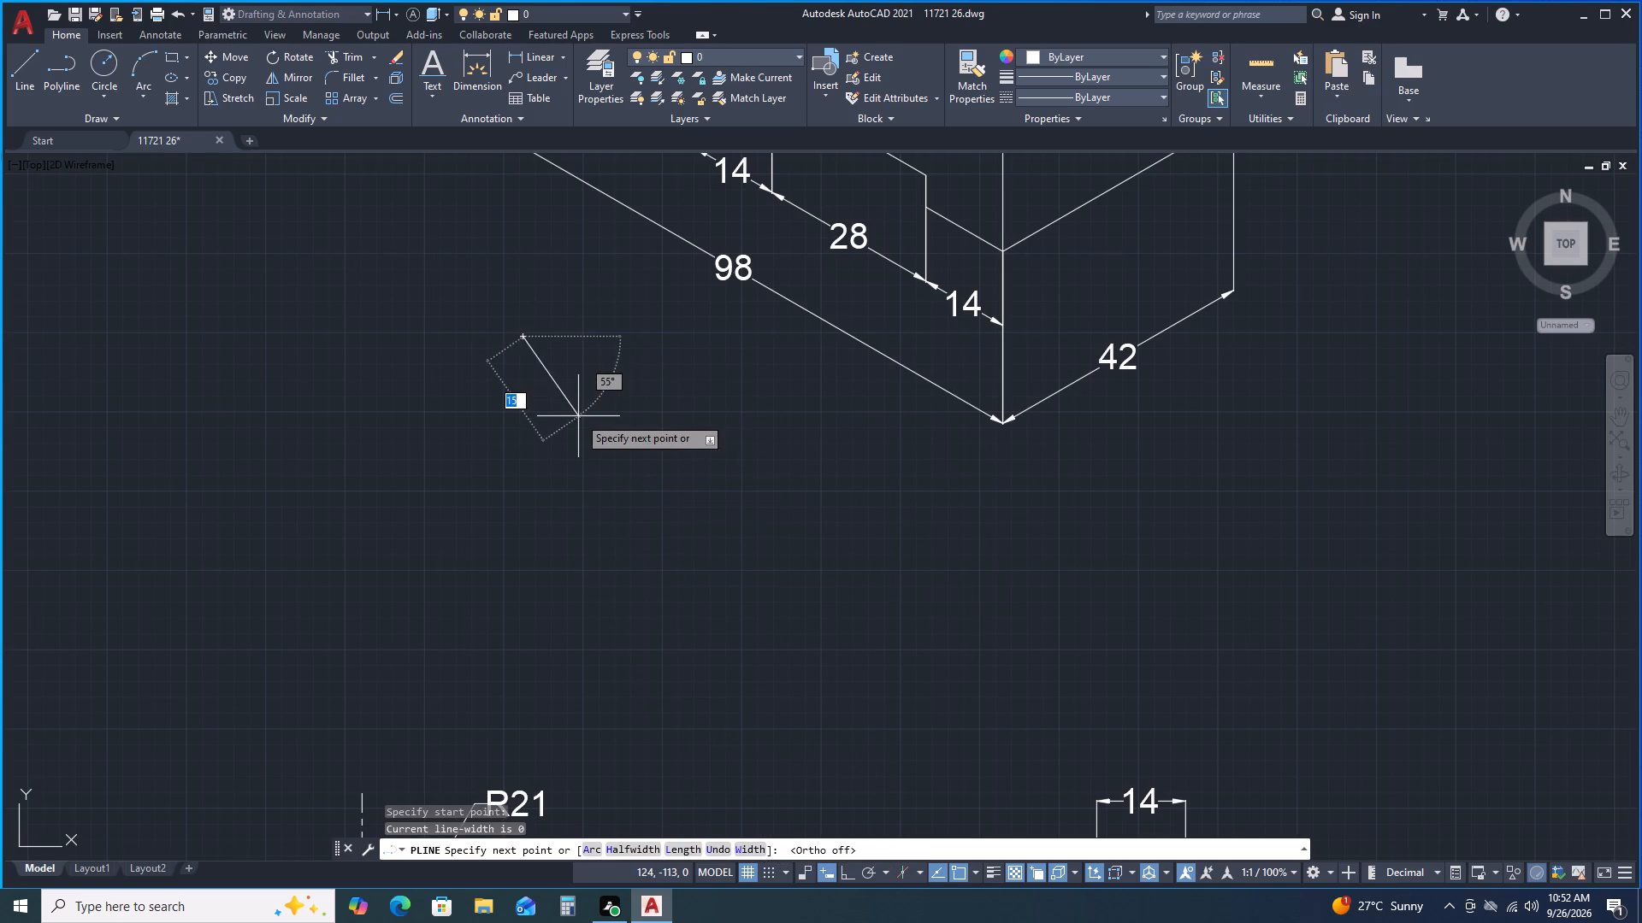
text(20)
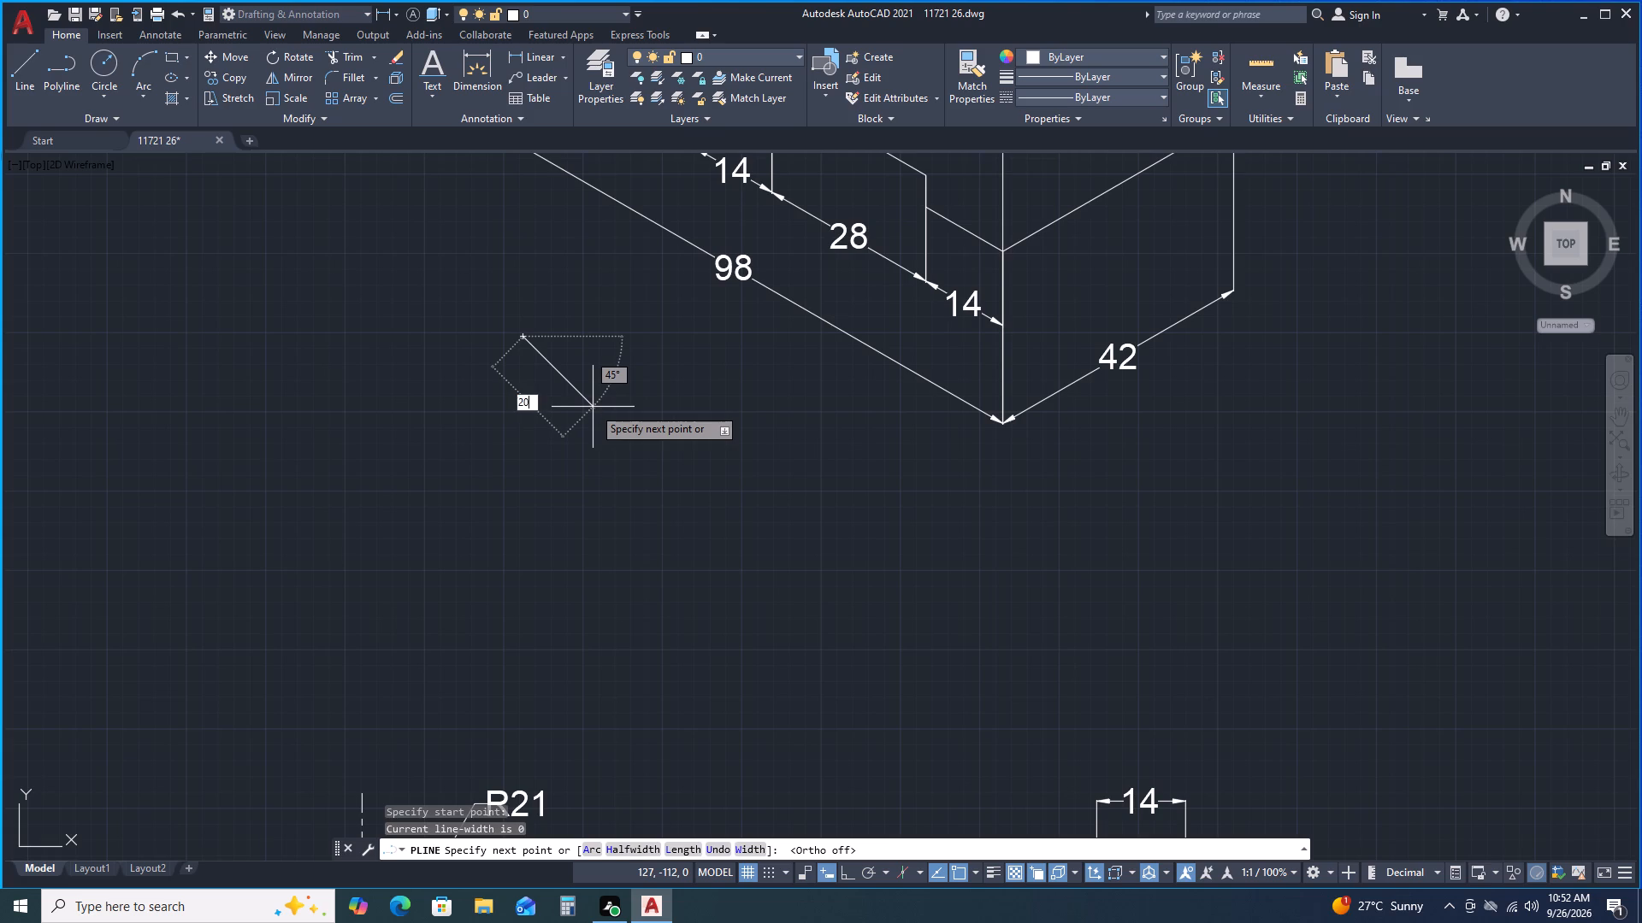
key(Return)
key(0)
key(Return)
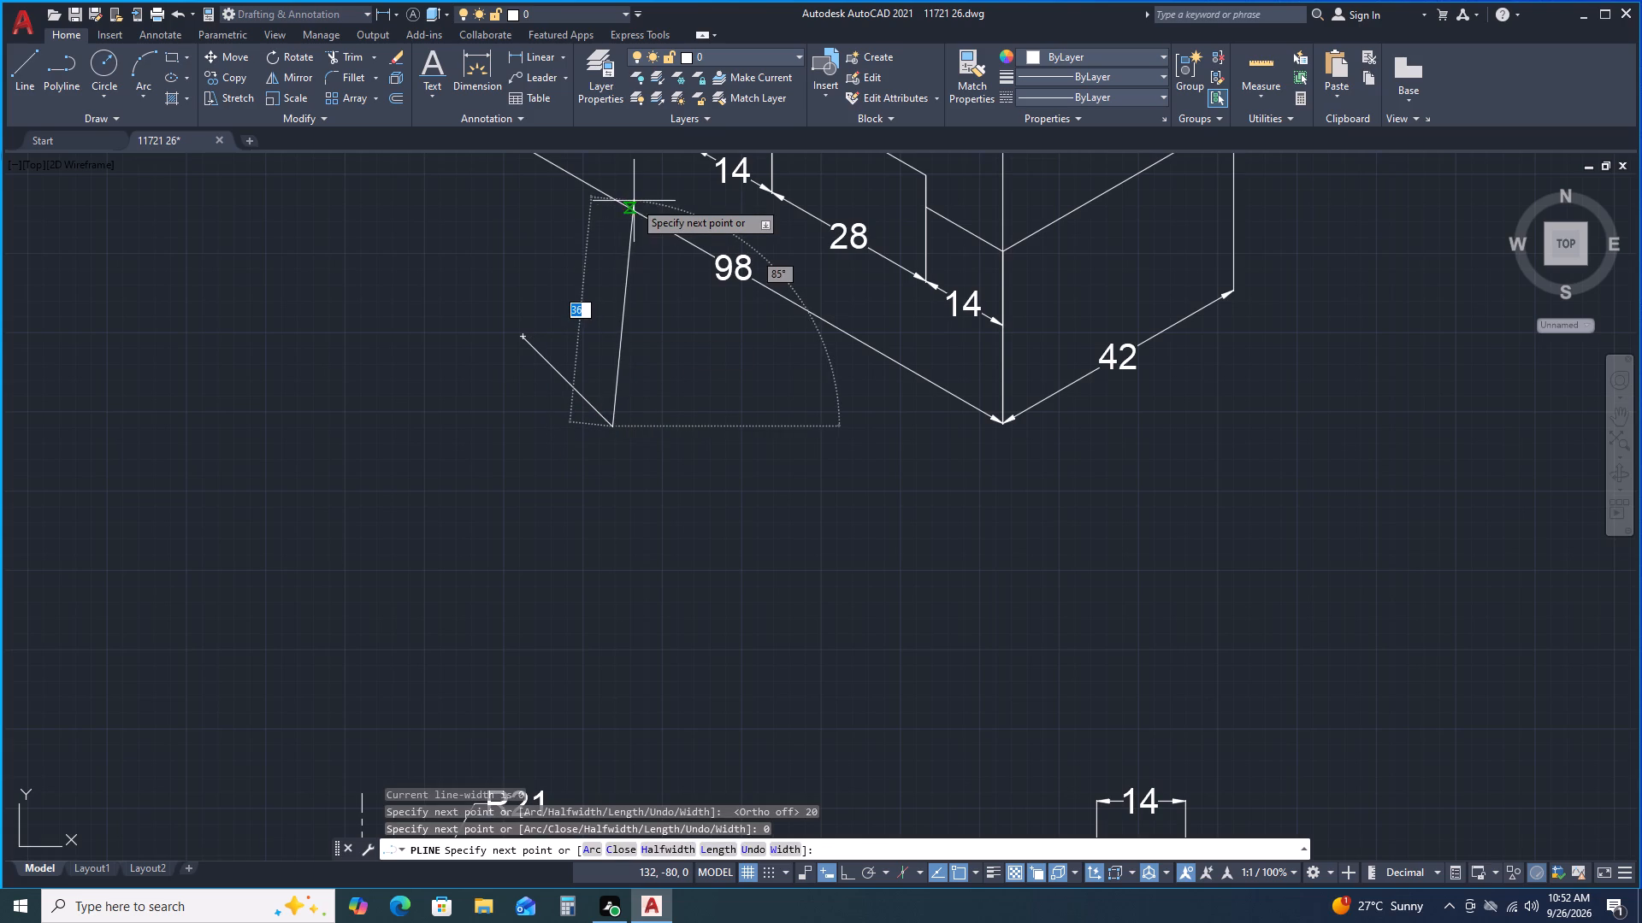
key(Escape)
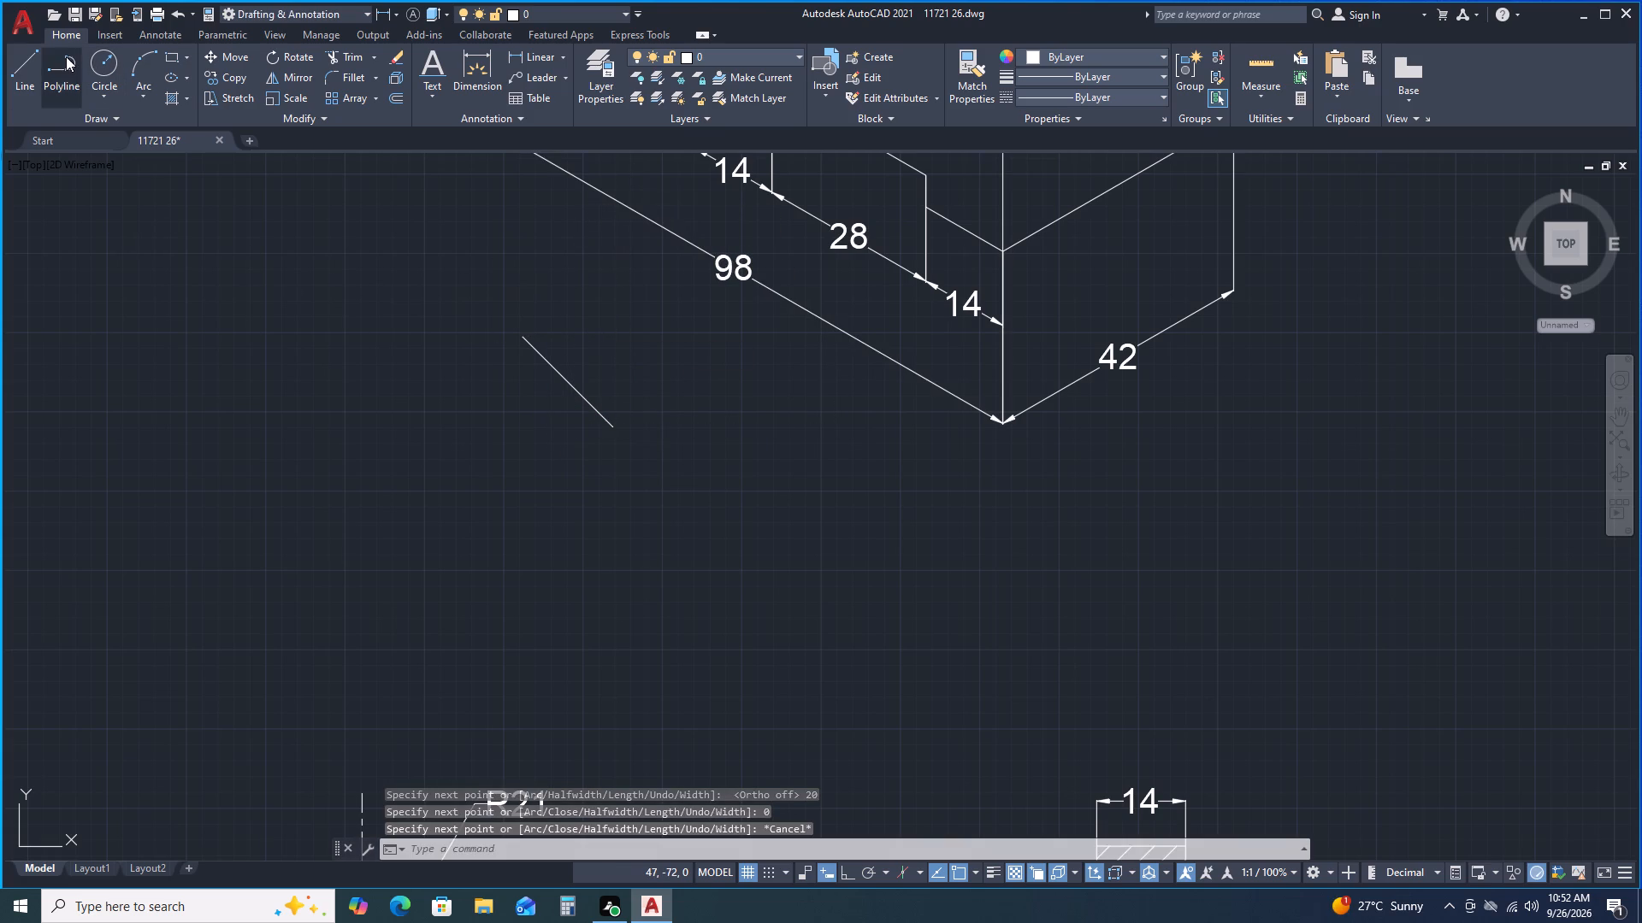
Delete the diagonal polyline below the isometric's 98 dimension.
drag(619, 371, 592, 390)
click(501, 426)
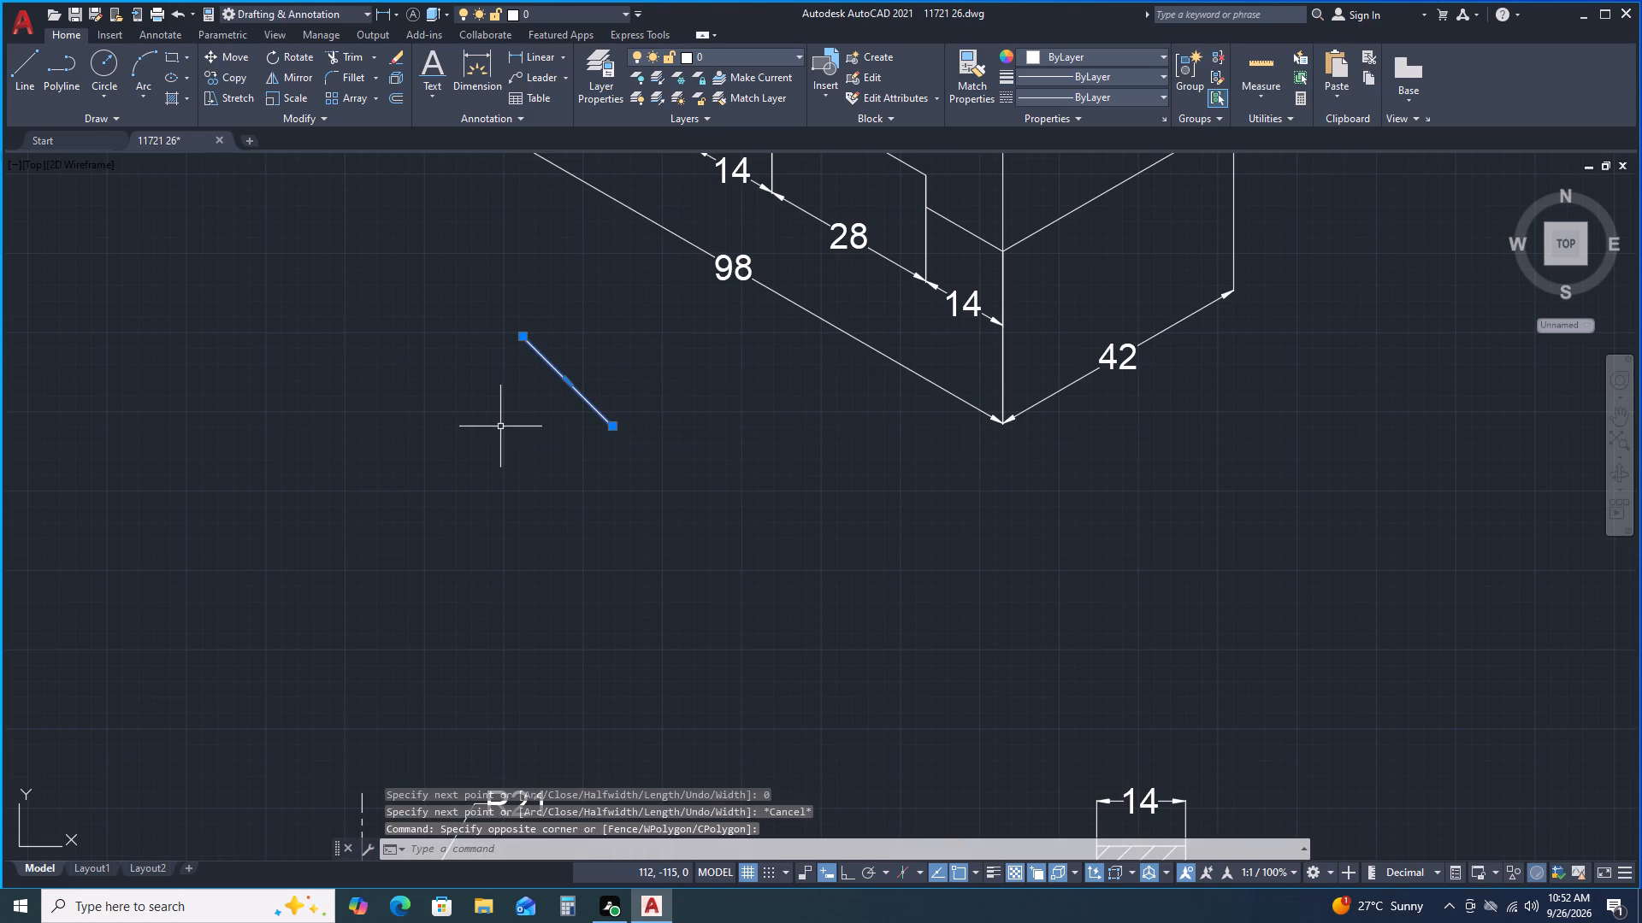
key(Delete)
Draw a solid arrowhead polyline with starting width 20 and ending width 0, about 24 units long, pointing up at the isometric's 98 mm side.
click(68, 76)
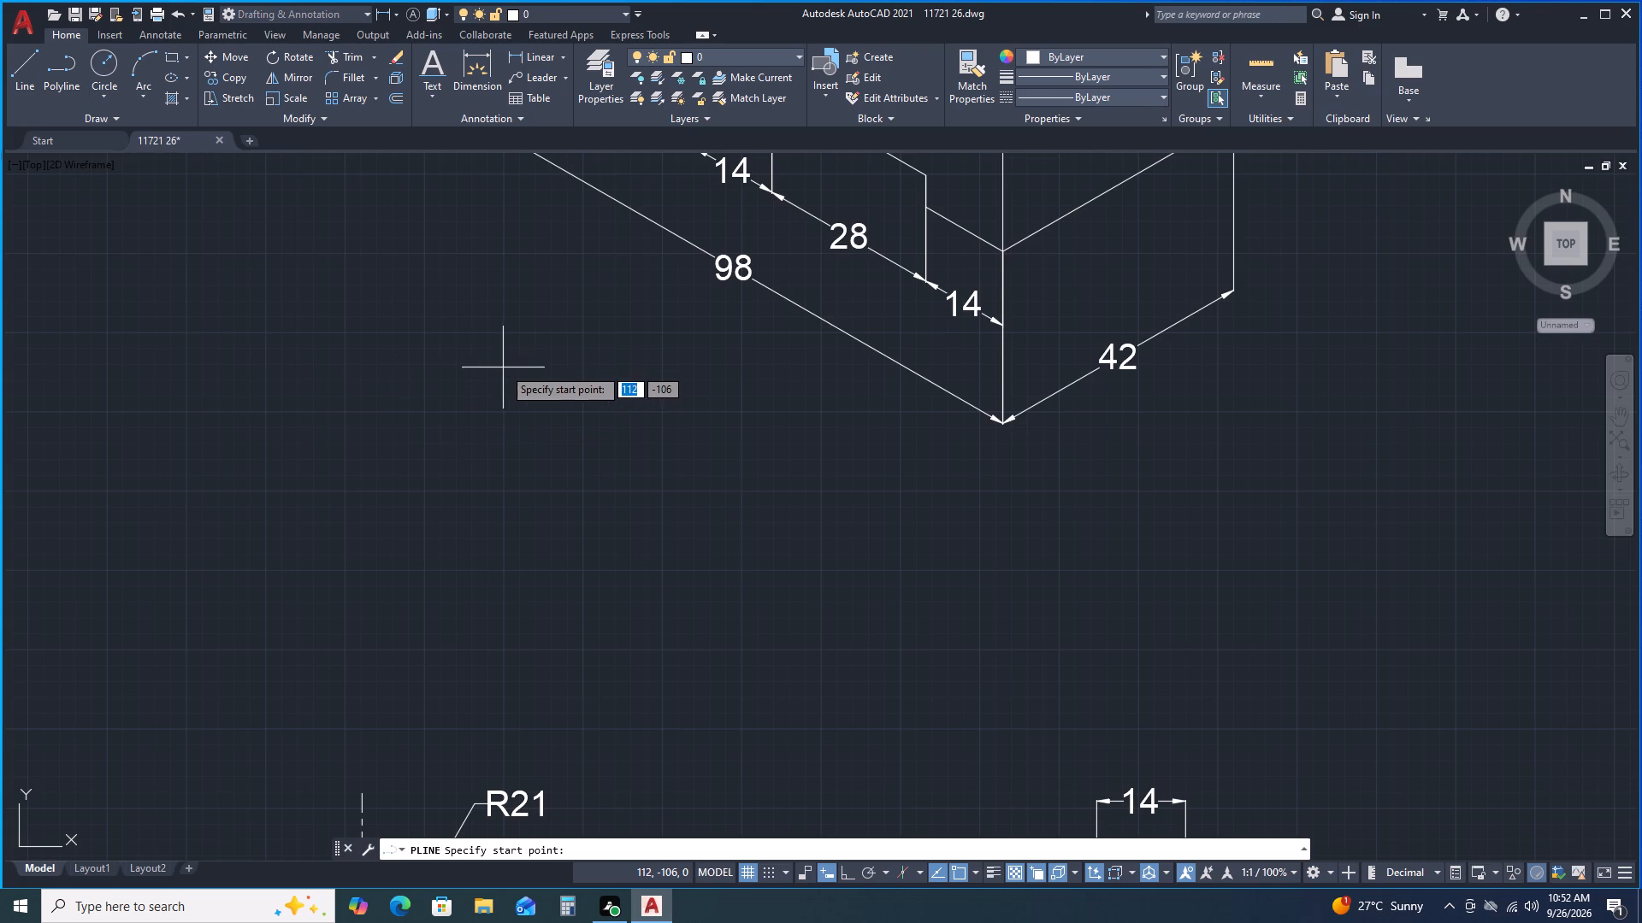
click(504, 368)
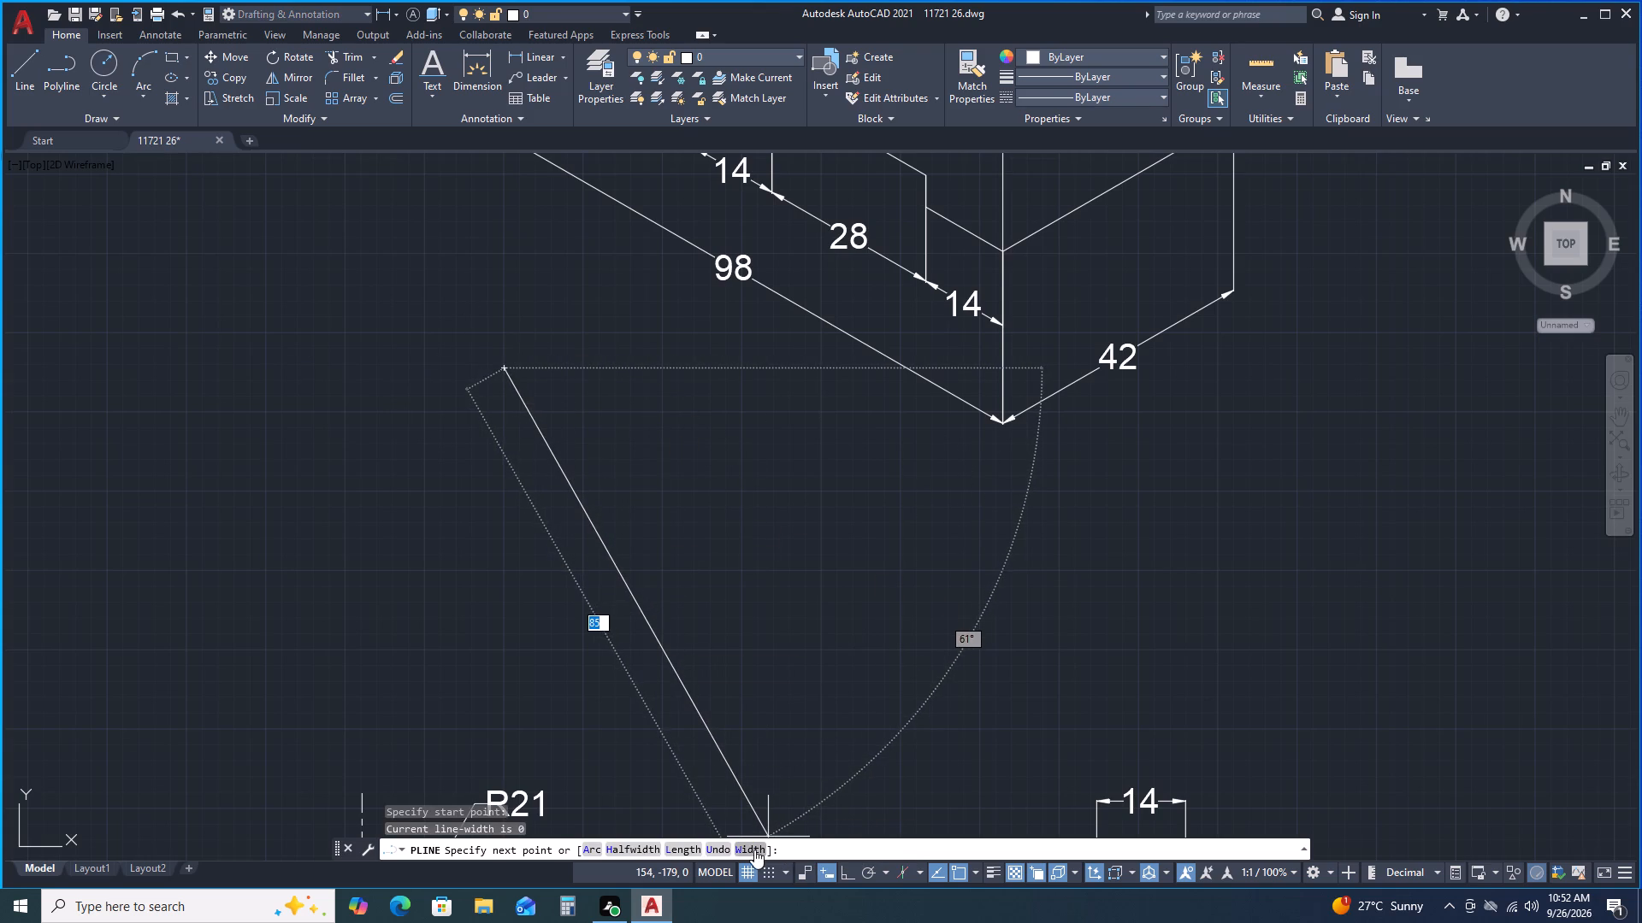
click(754, 850)
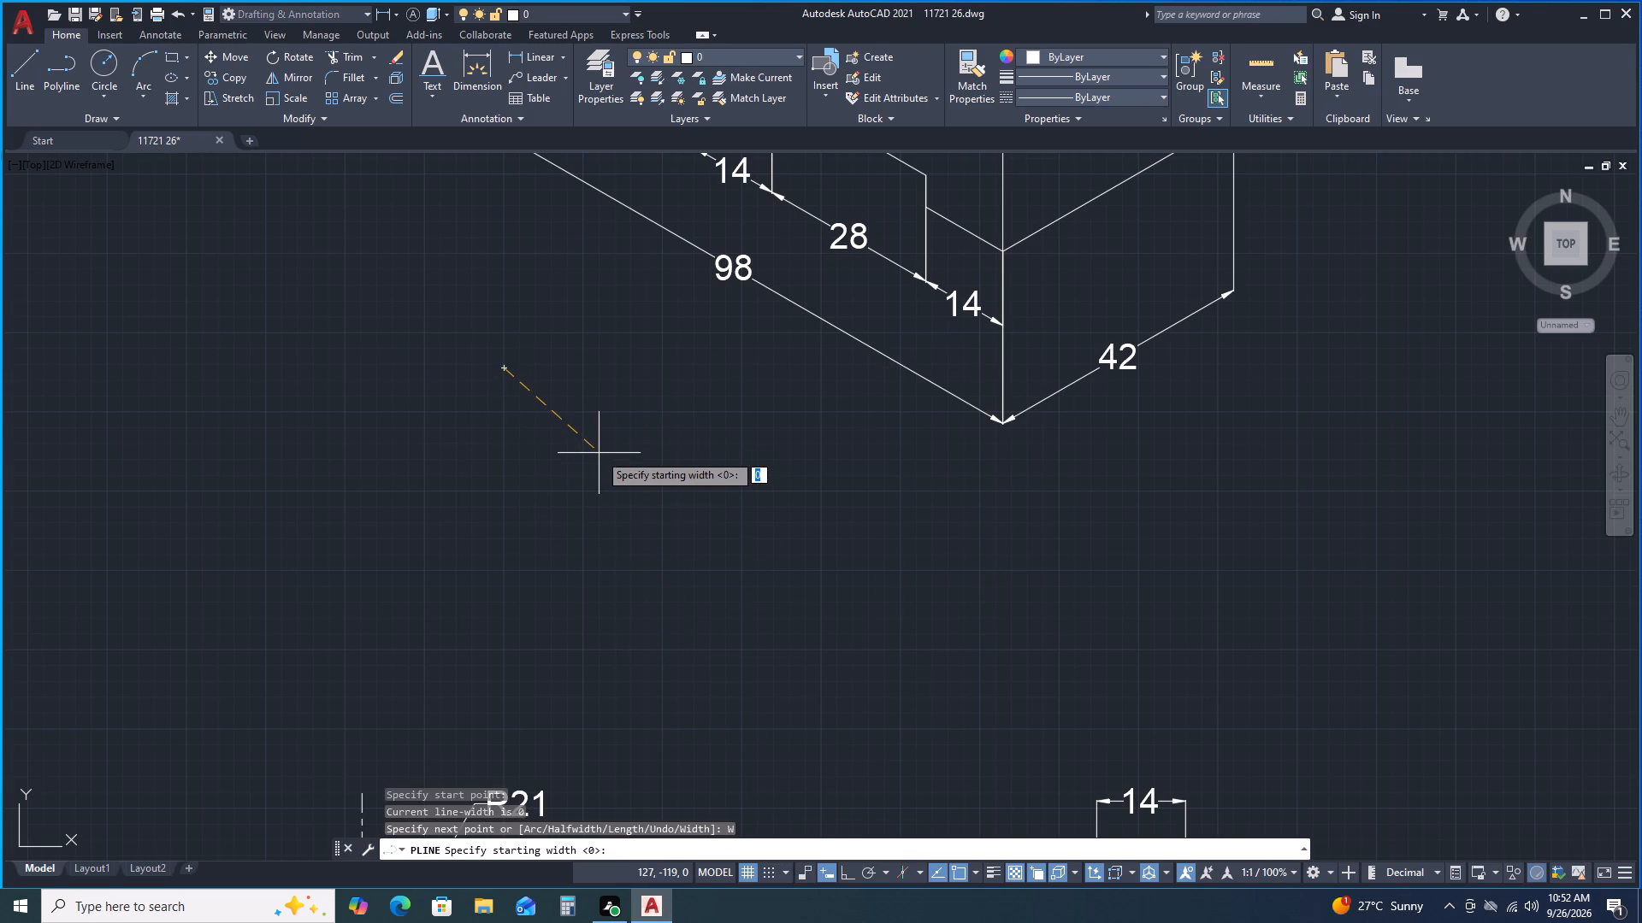
text(20)
key(Return)
key(0)
key(Return)
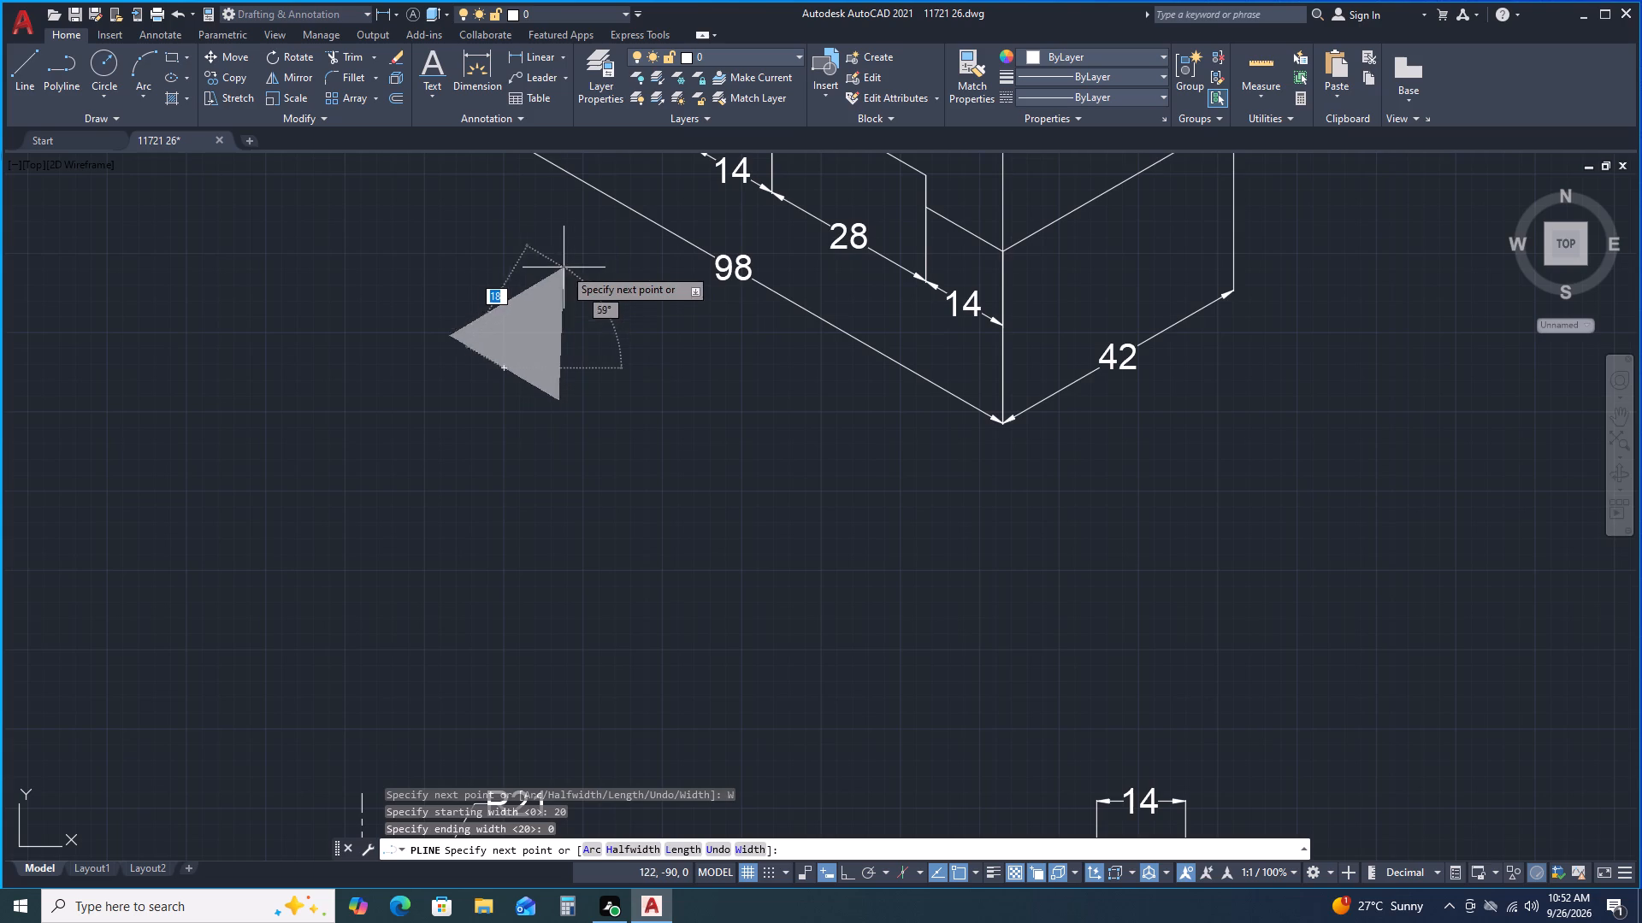
scroll(587, 265, down, 2)
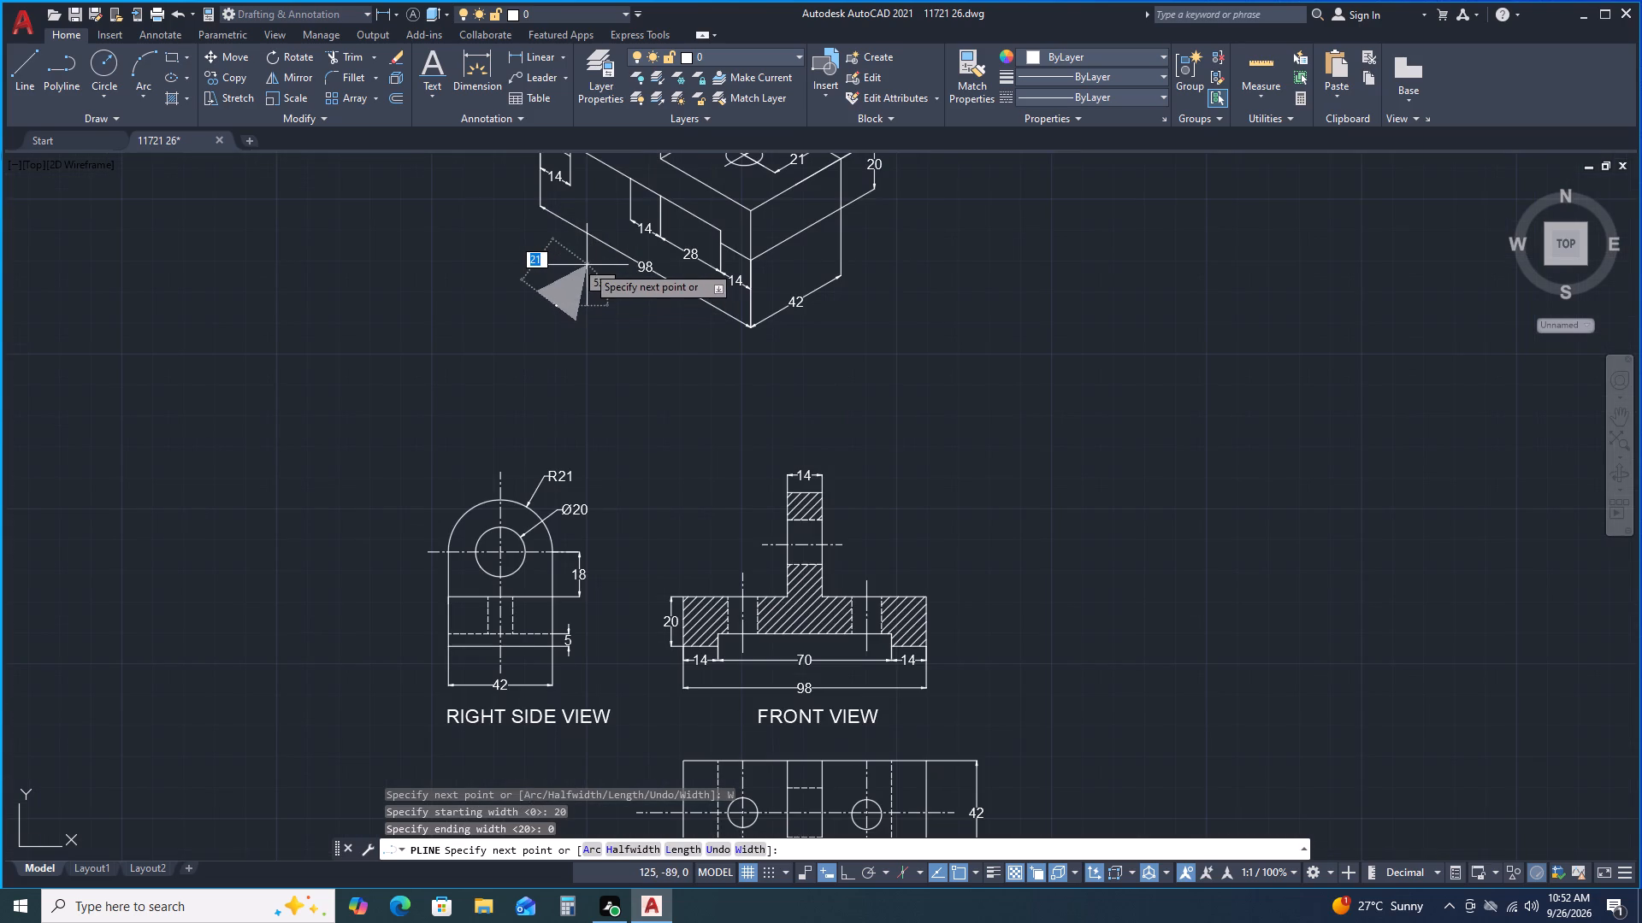
click(591, 260)
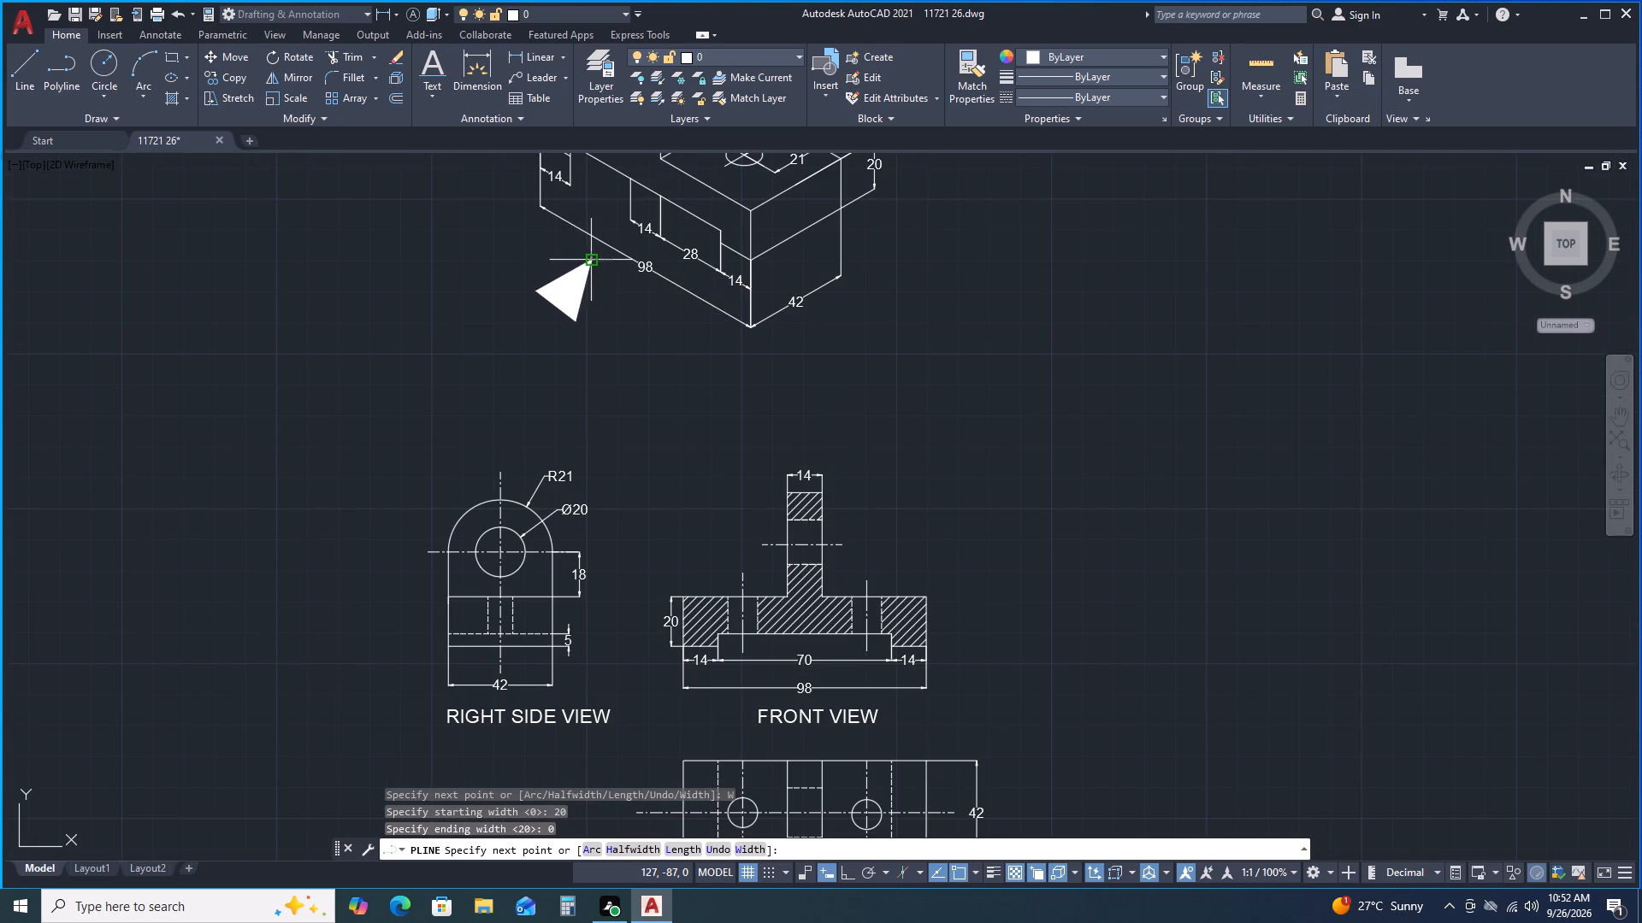
key(Escape)
Draw a zero-width polyline tail about 32 units long, running diagonally down and away from the arrowhead's base.
click(65, 59)
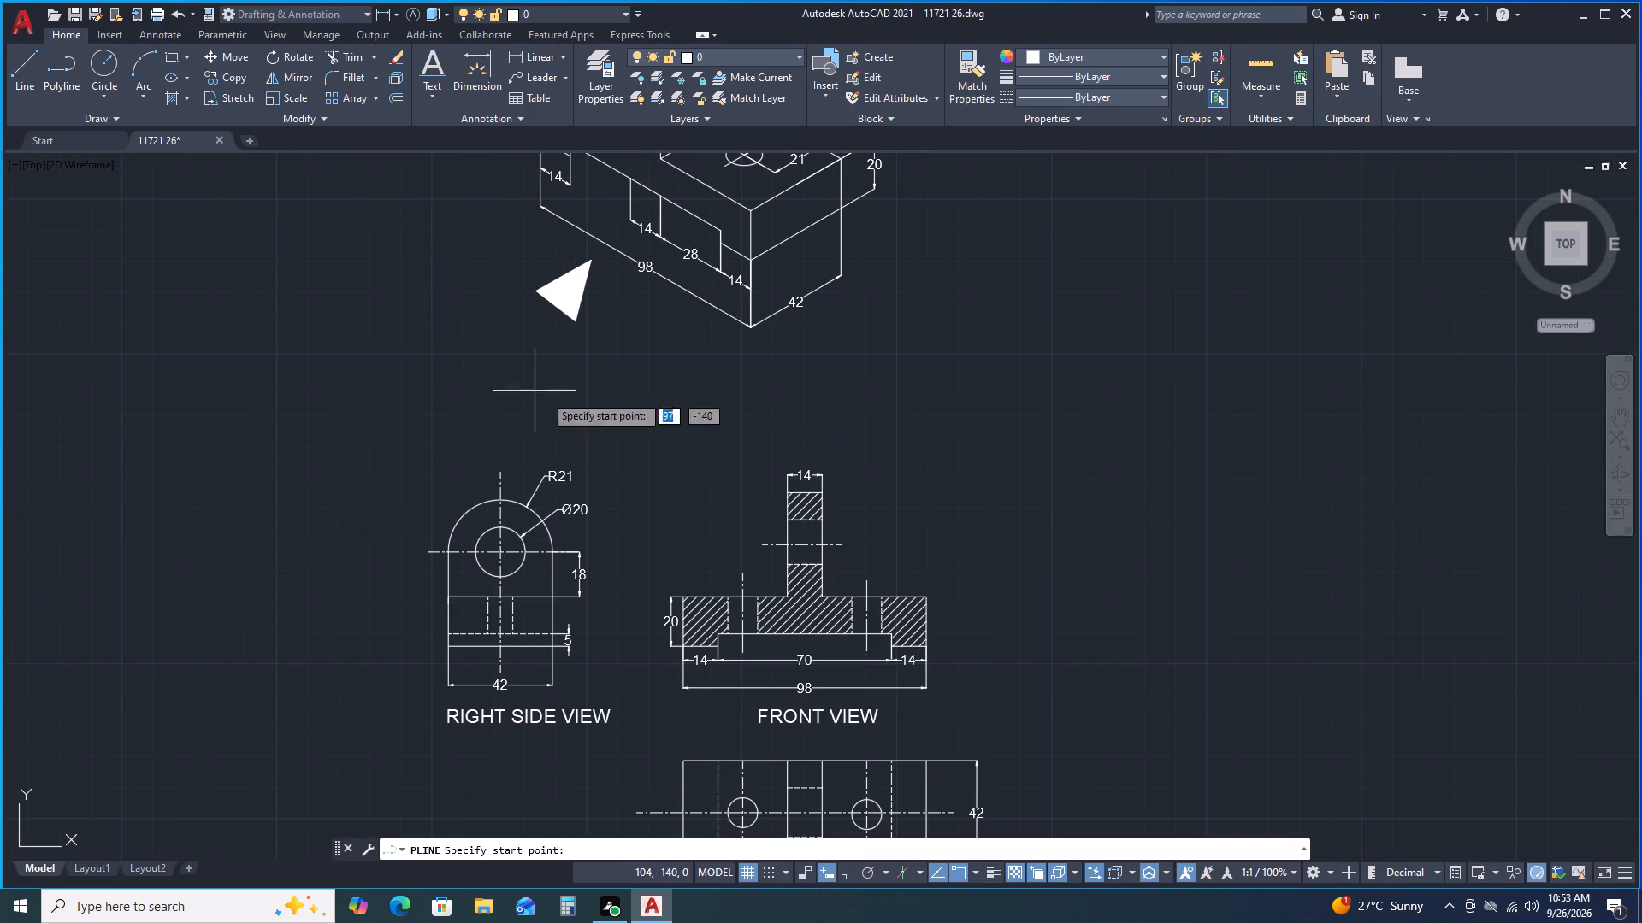
click(558, 302)
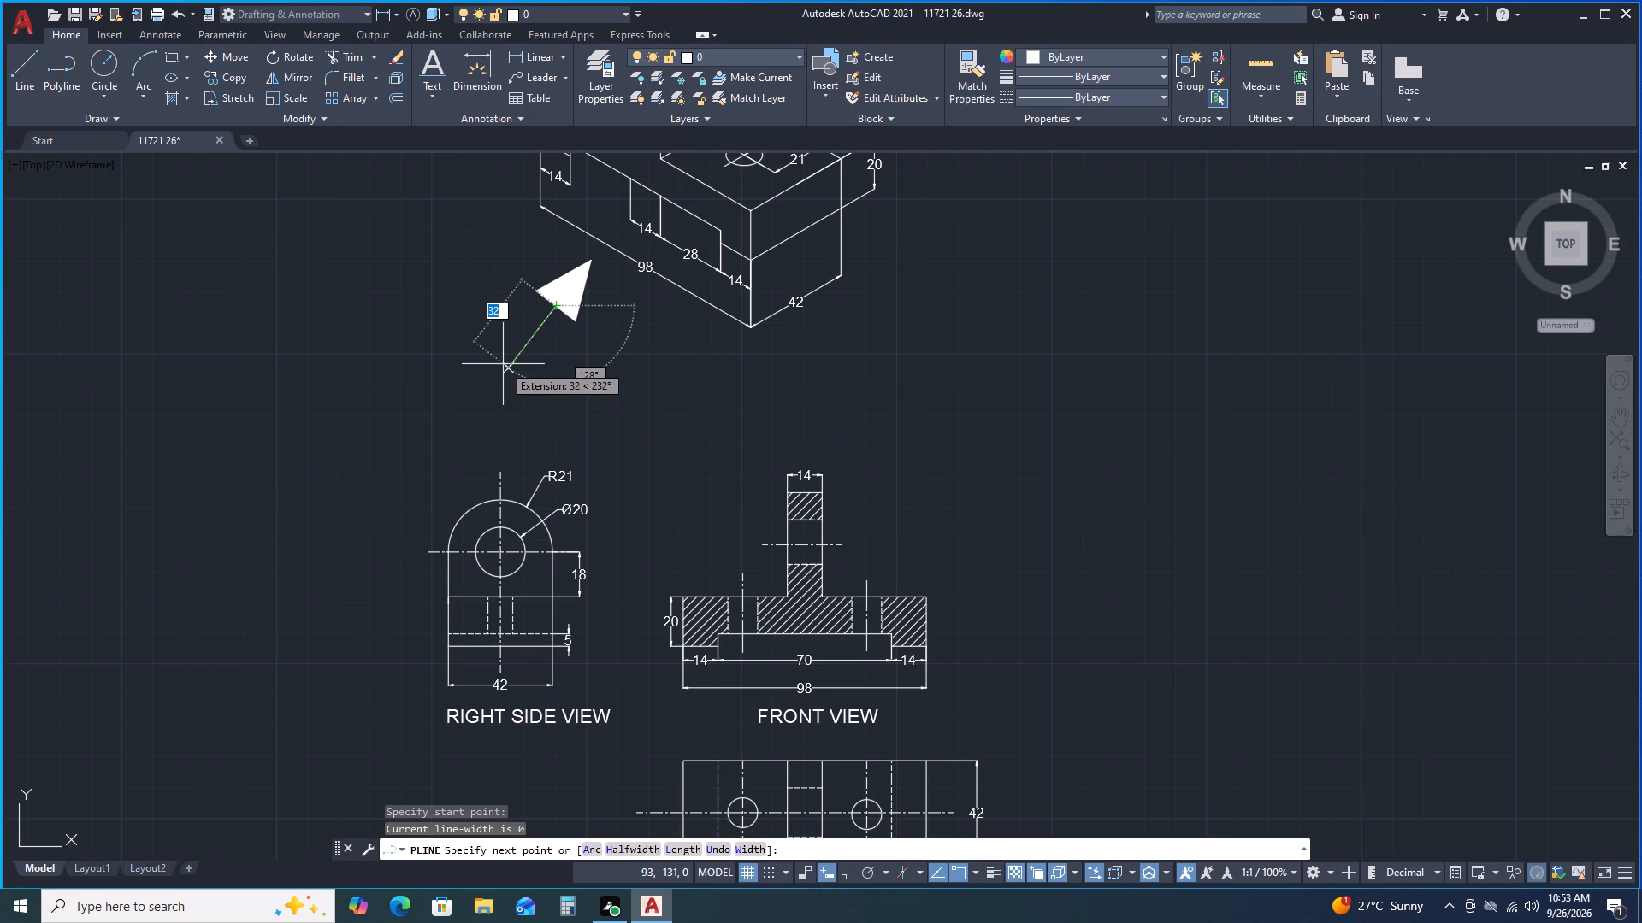
click(499, 362)
key(Escape)
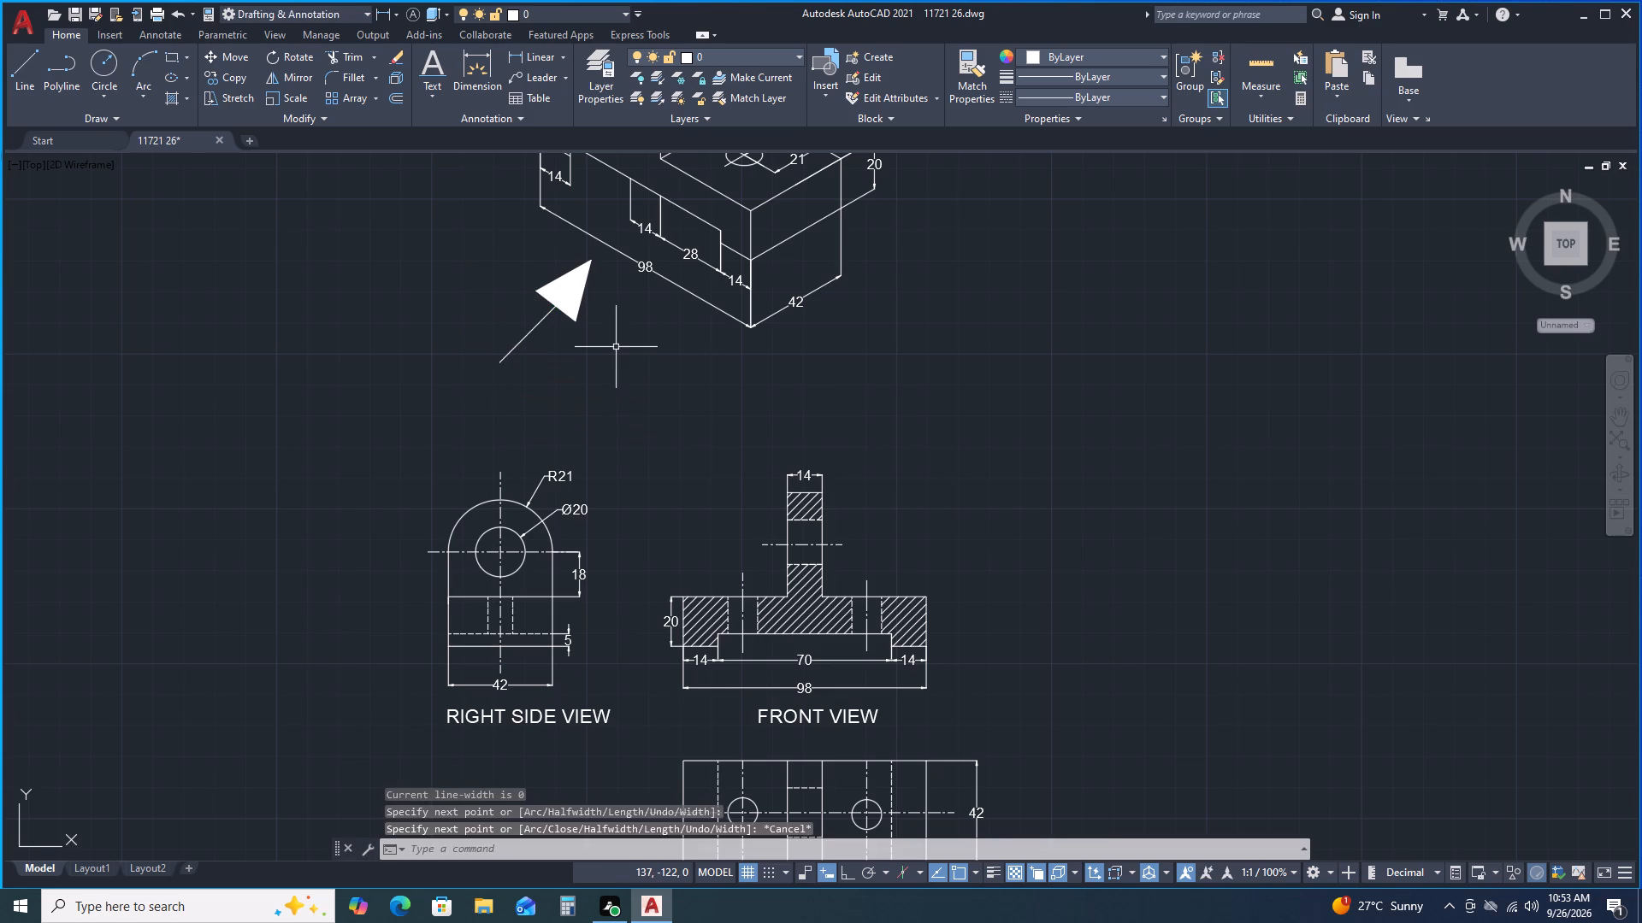
Add single-line text F beside the arrow, about 12 units high with 0 rotation.
scroll(622, 344, up, 2)
middle_drag(636, 344, 652, 393)
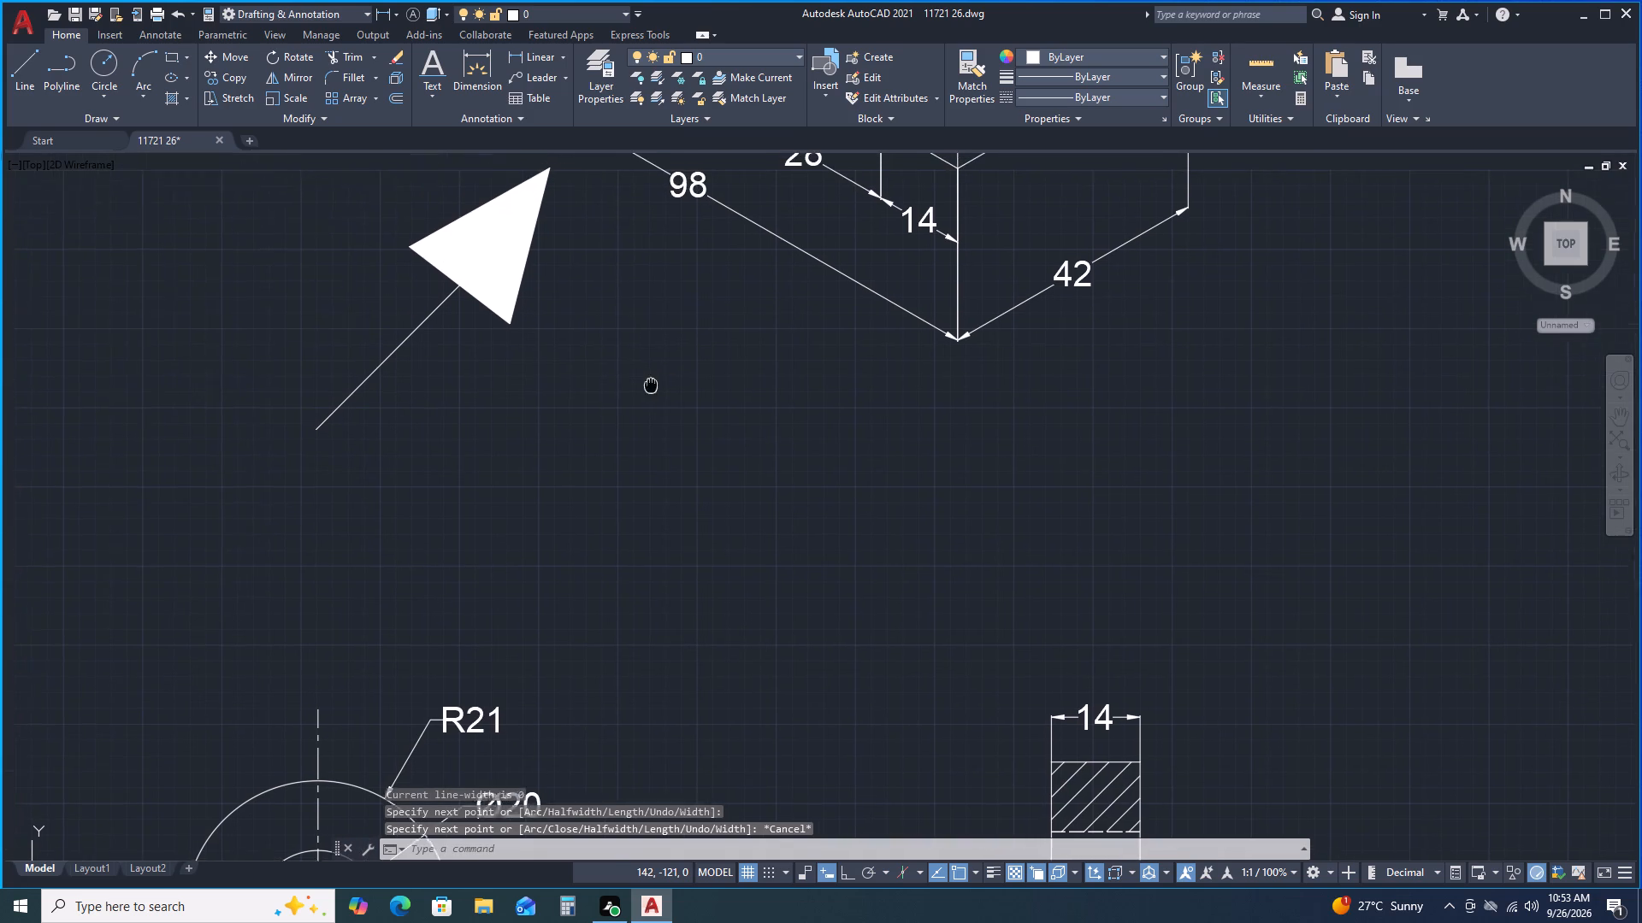
middle_drag(652, 393, 653, 394)
click(437, 87)
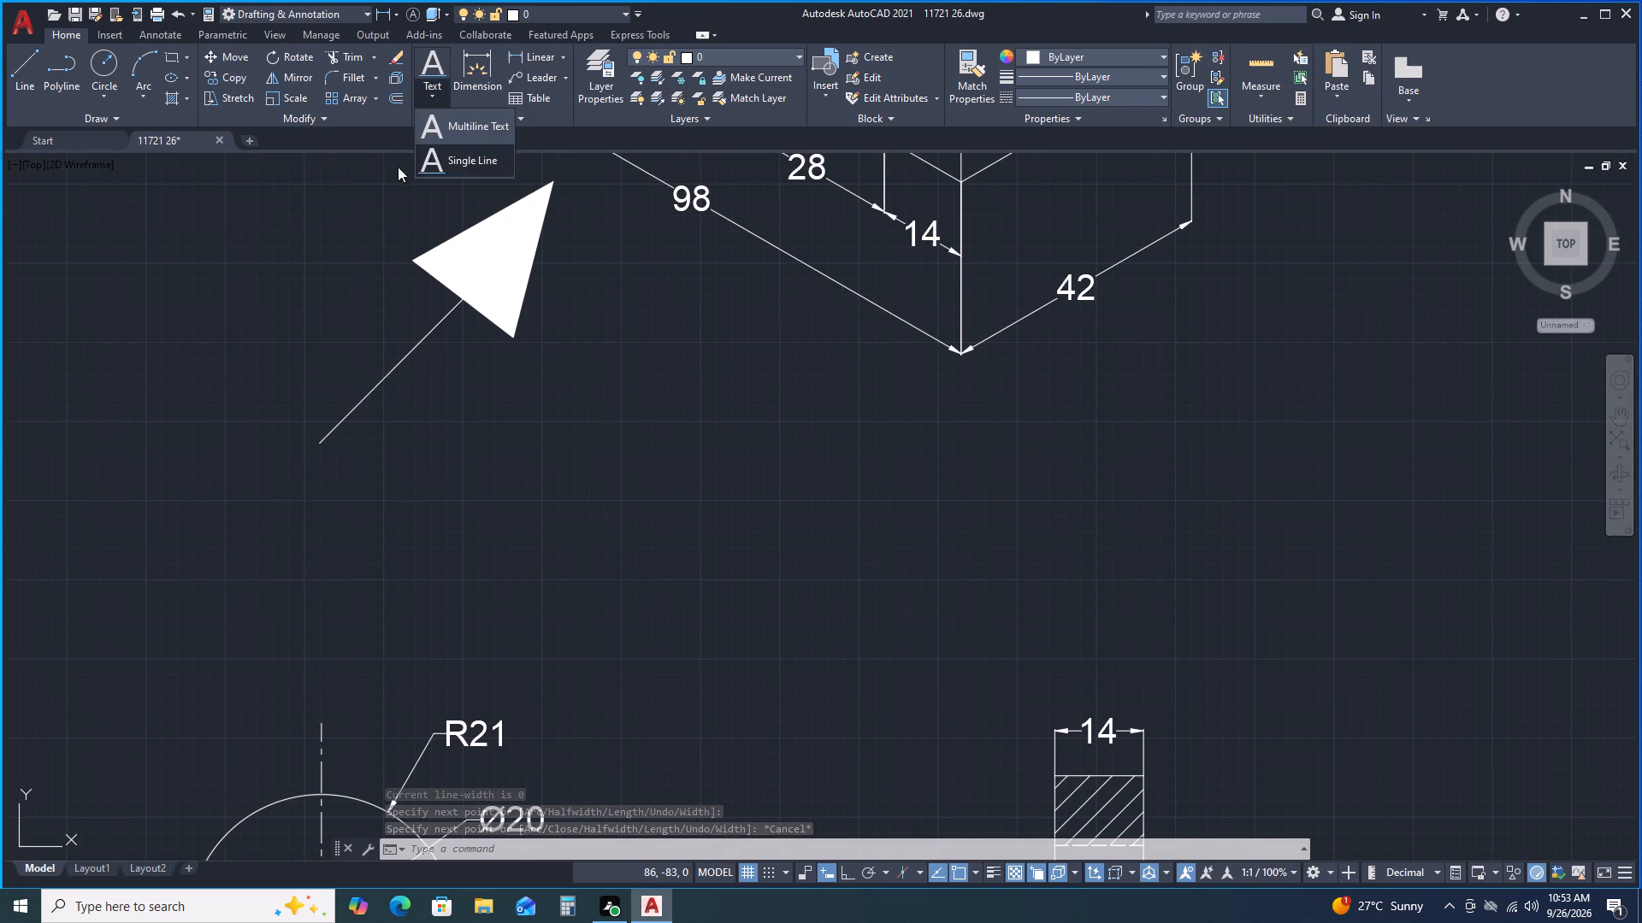
click(481, 158)
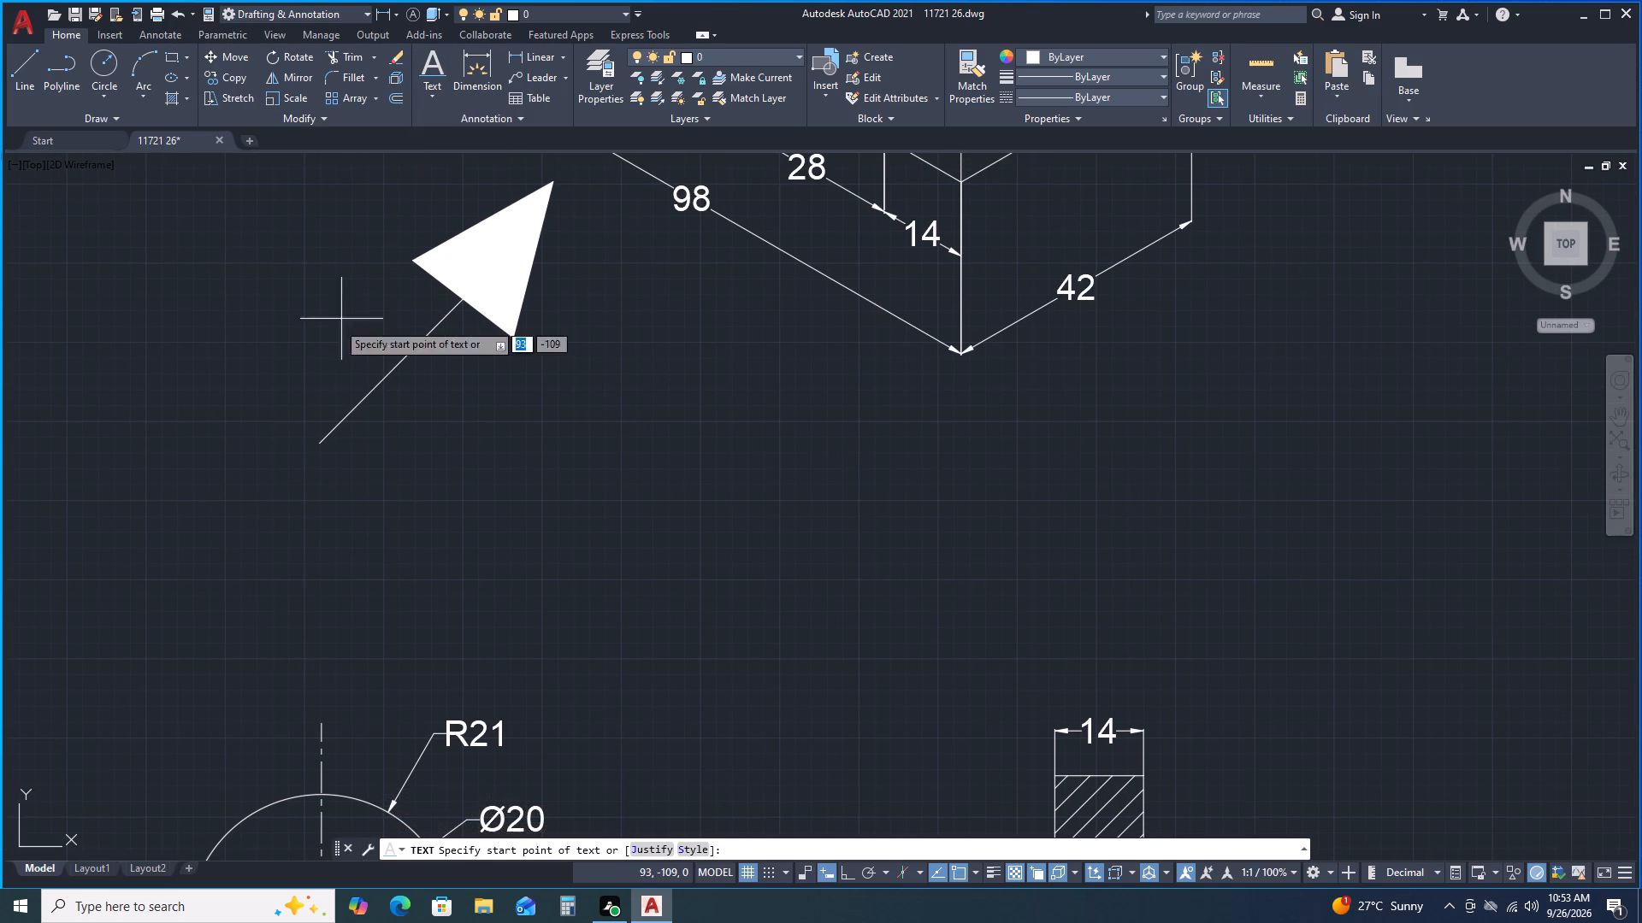
click(275, 344)
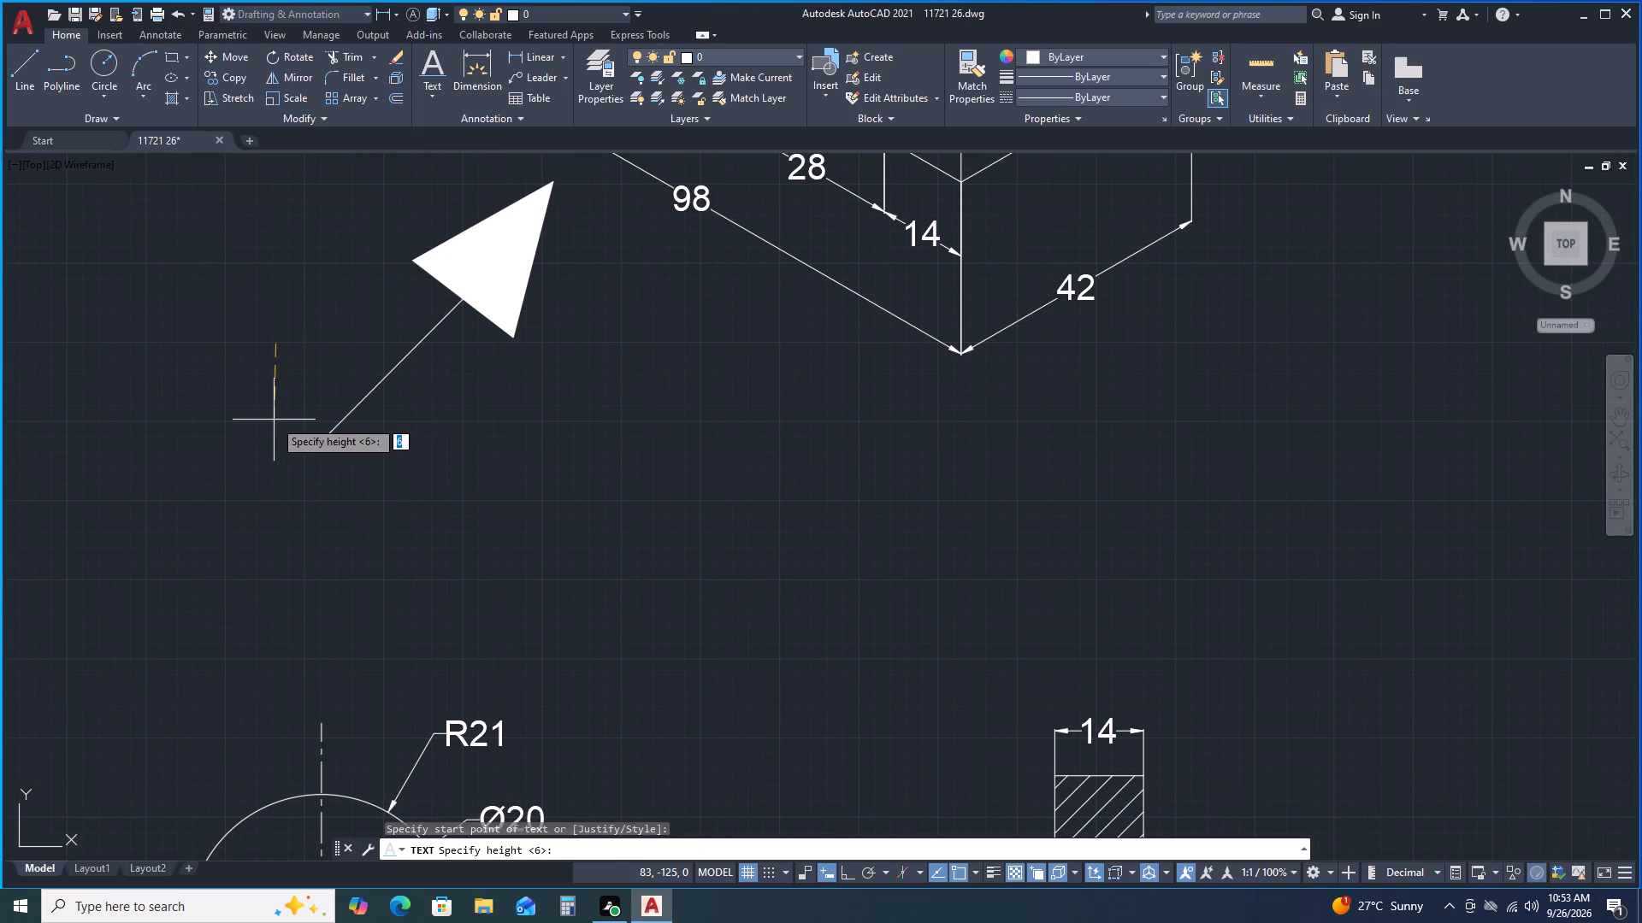
click(274, 420)
key(0)
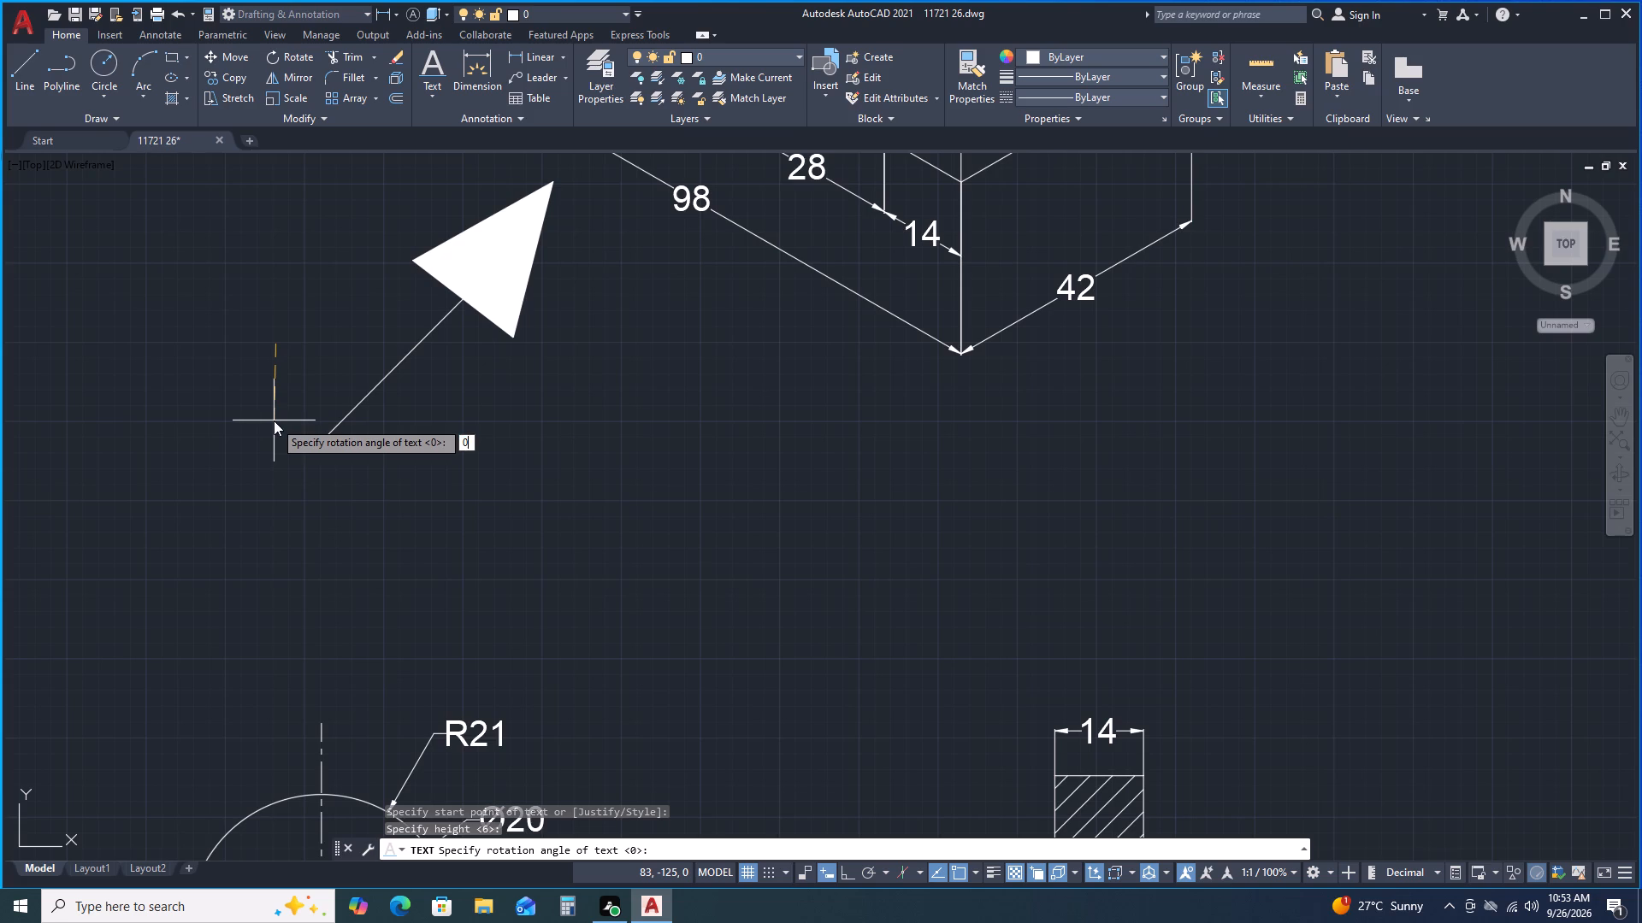
key(Return)
key(f)
key(Return)
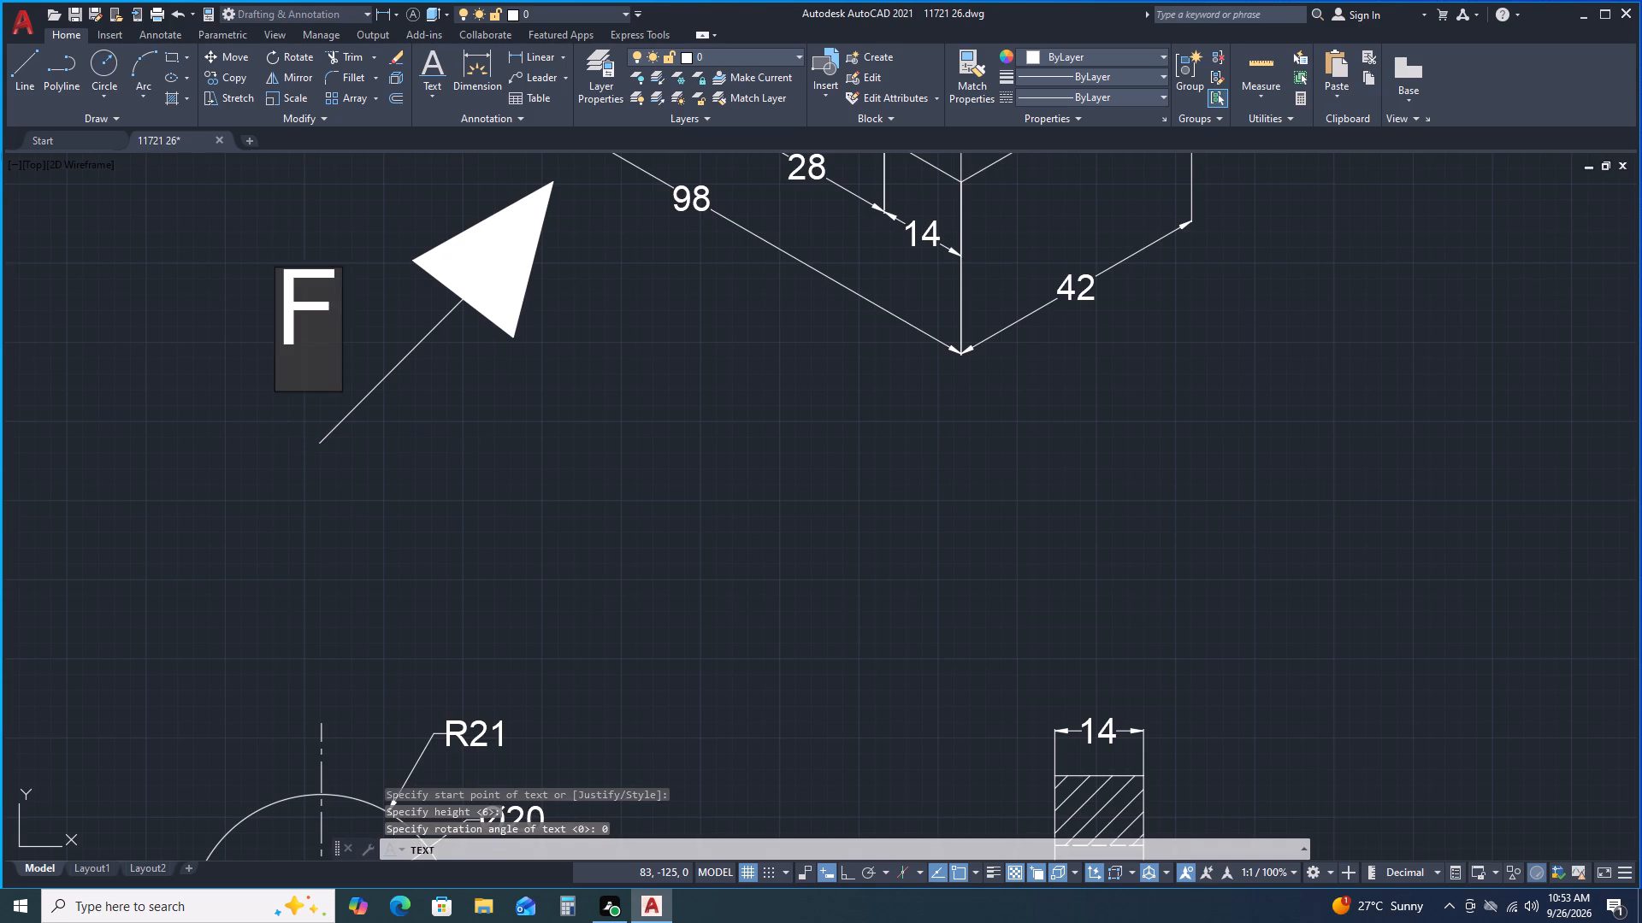
key(Return)
Move the F label about 14 units straight down, next to the end of the arrow's tail.
click(292, 326)
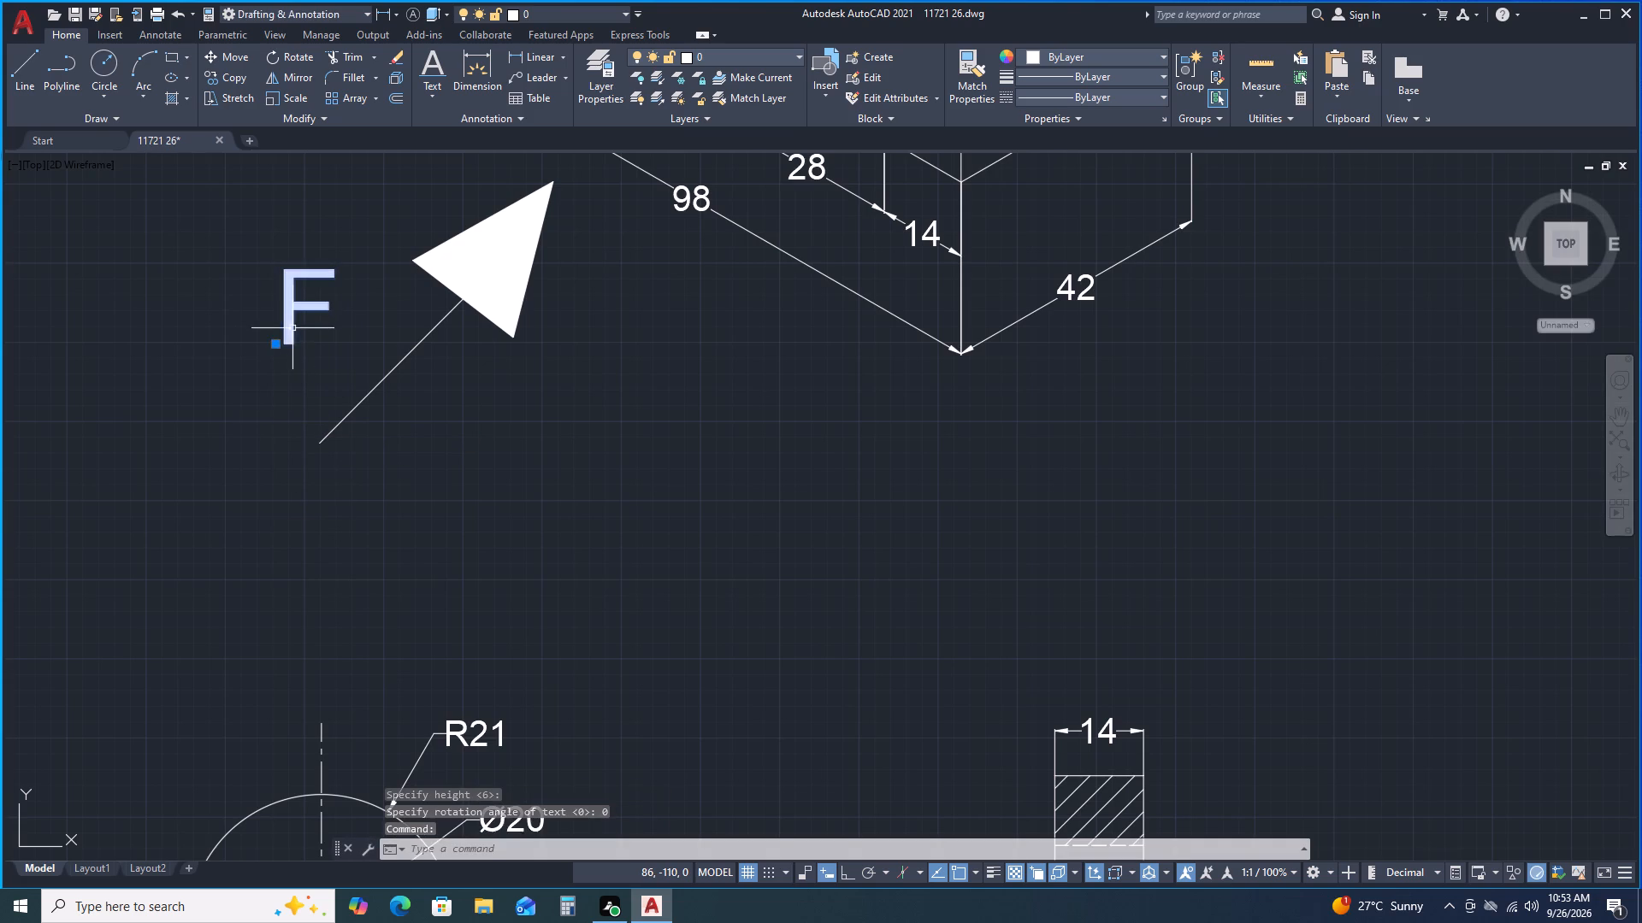
click(277, 344)
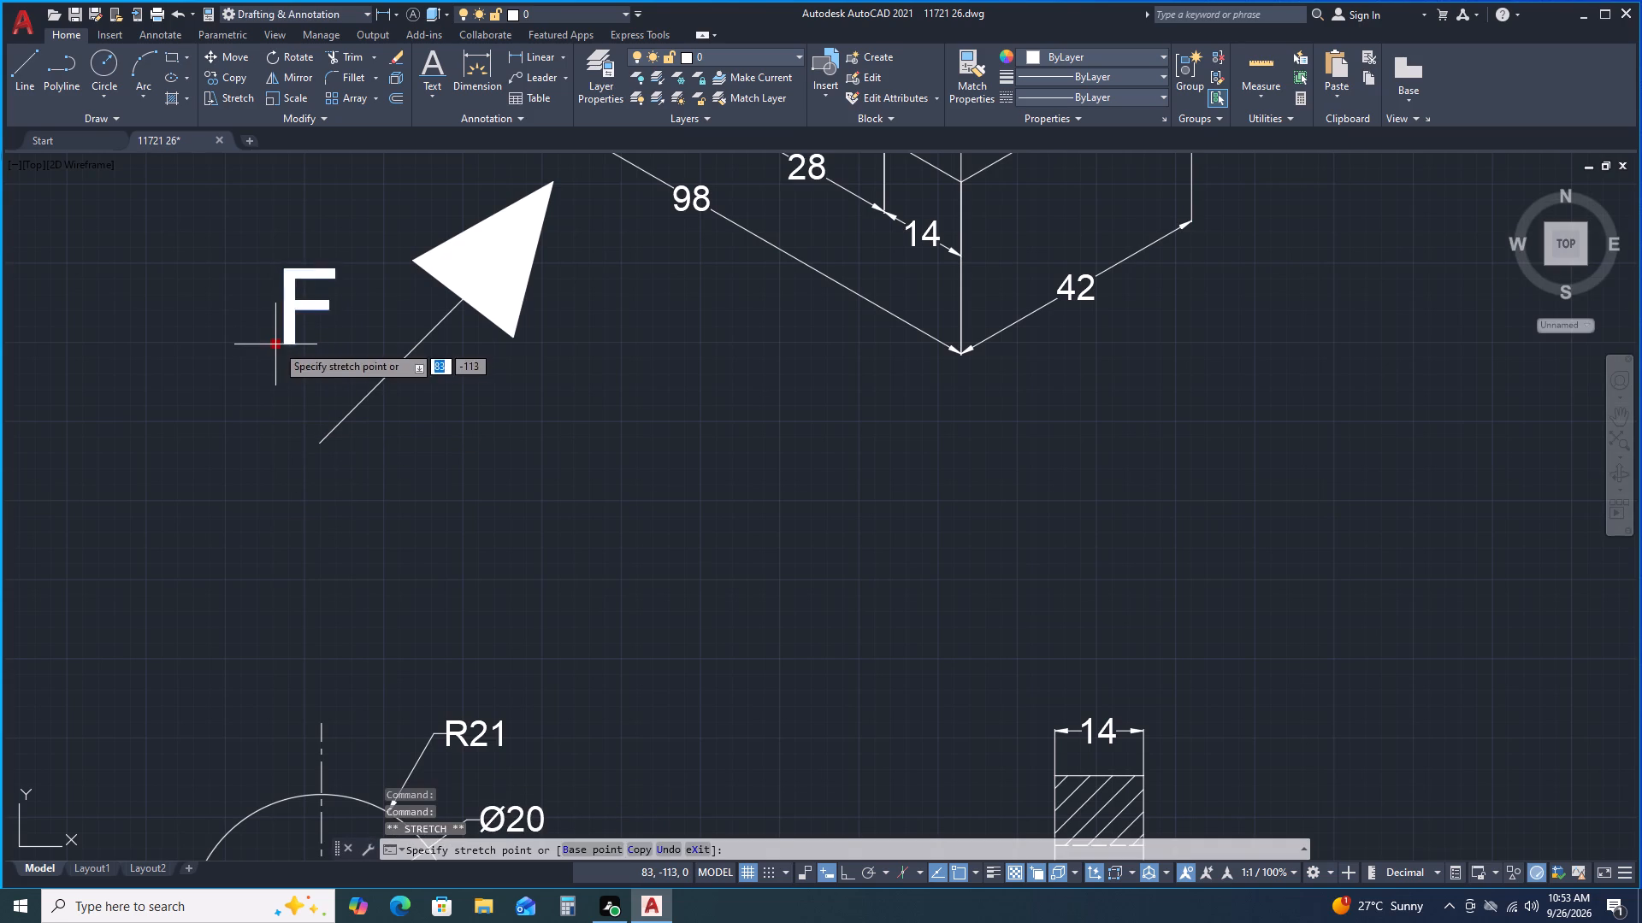
click(276, 429)
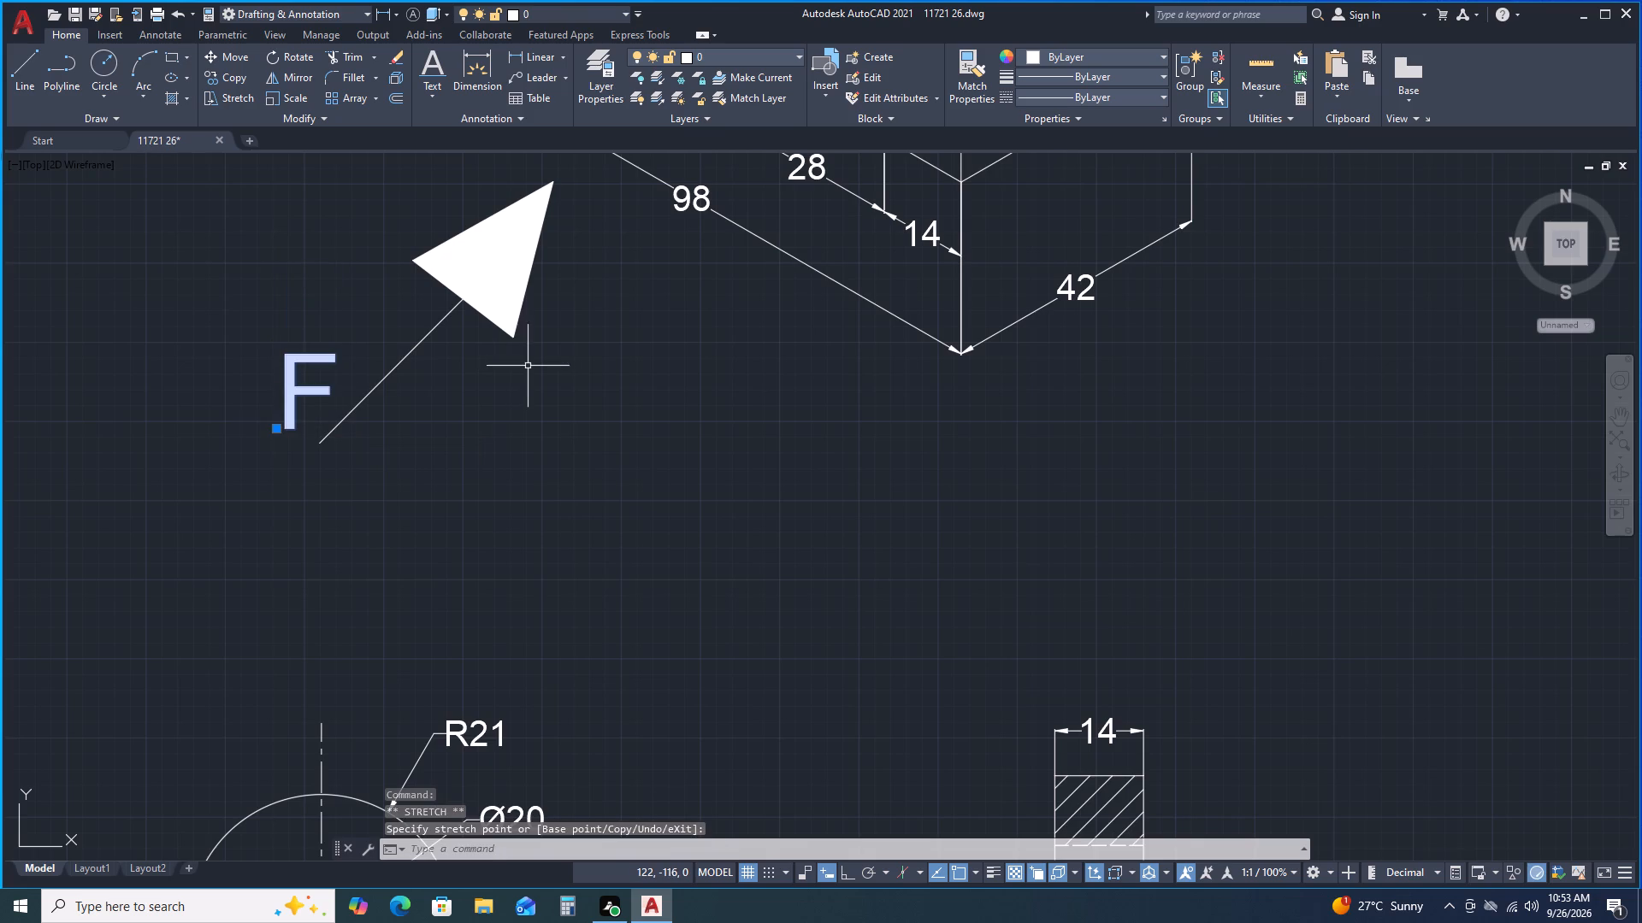
scroll(526, 352, down, 3)
key(Escape)
With Ortho on, draw a horizontal line about 278 units long between the side and front views above and the top view below.
middle_drag(595, 428, 577, 385)
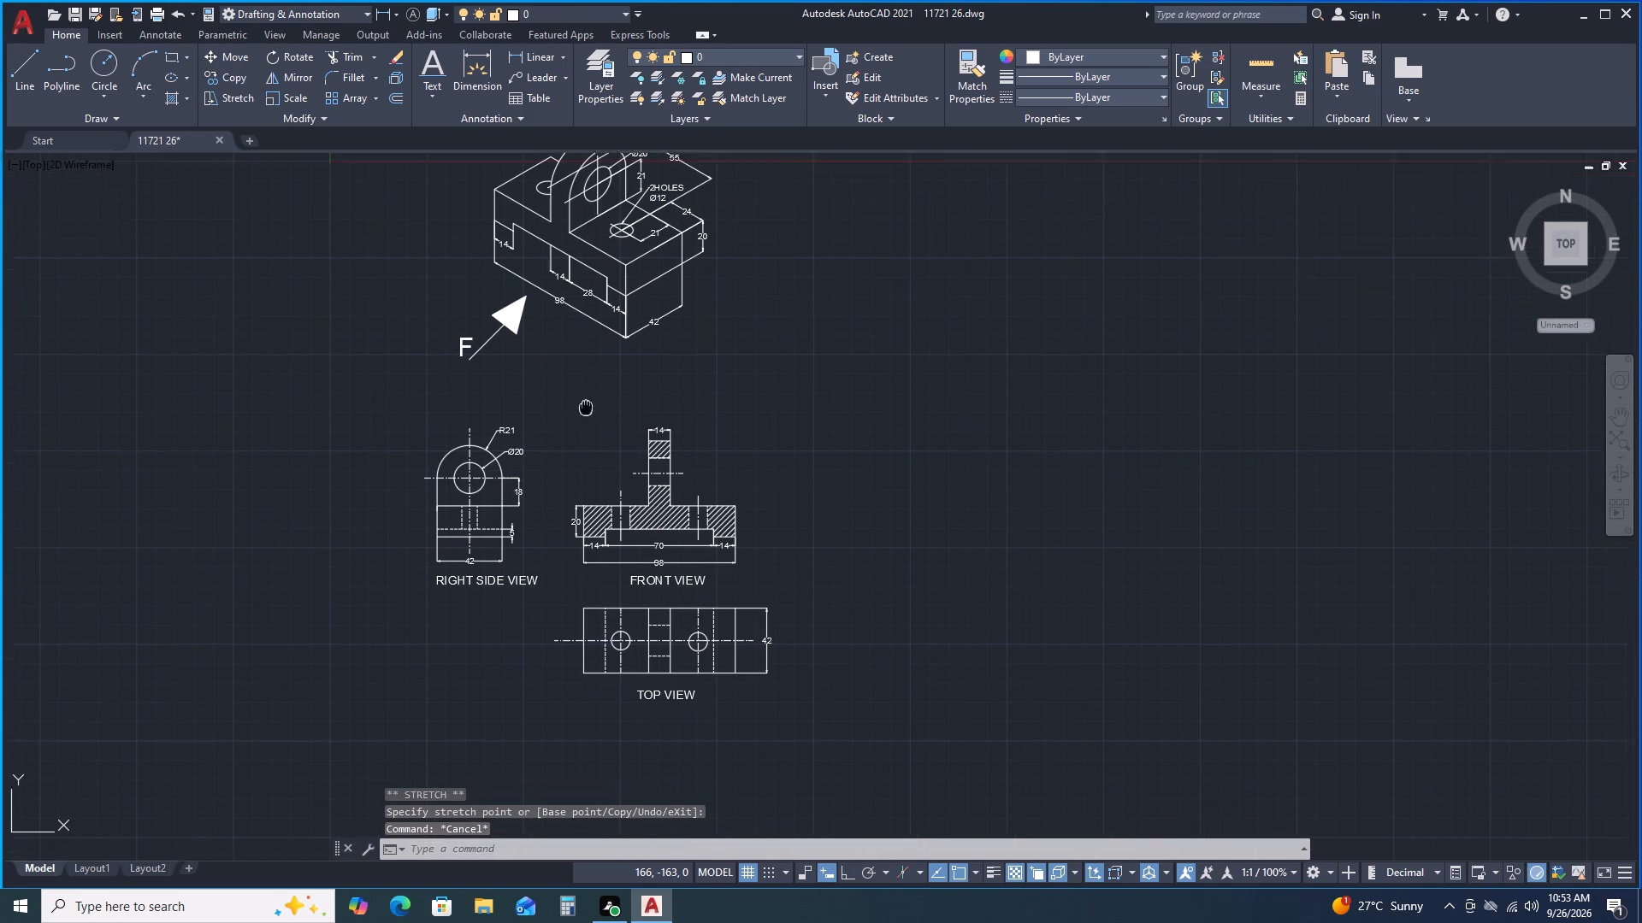
middle_drag(577, 385, 583, 312)
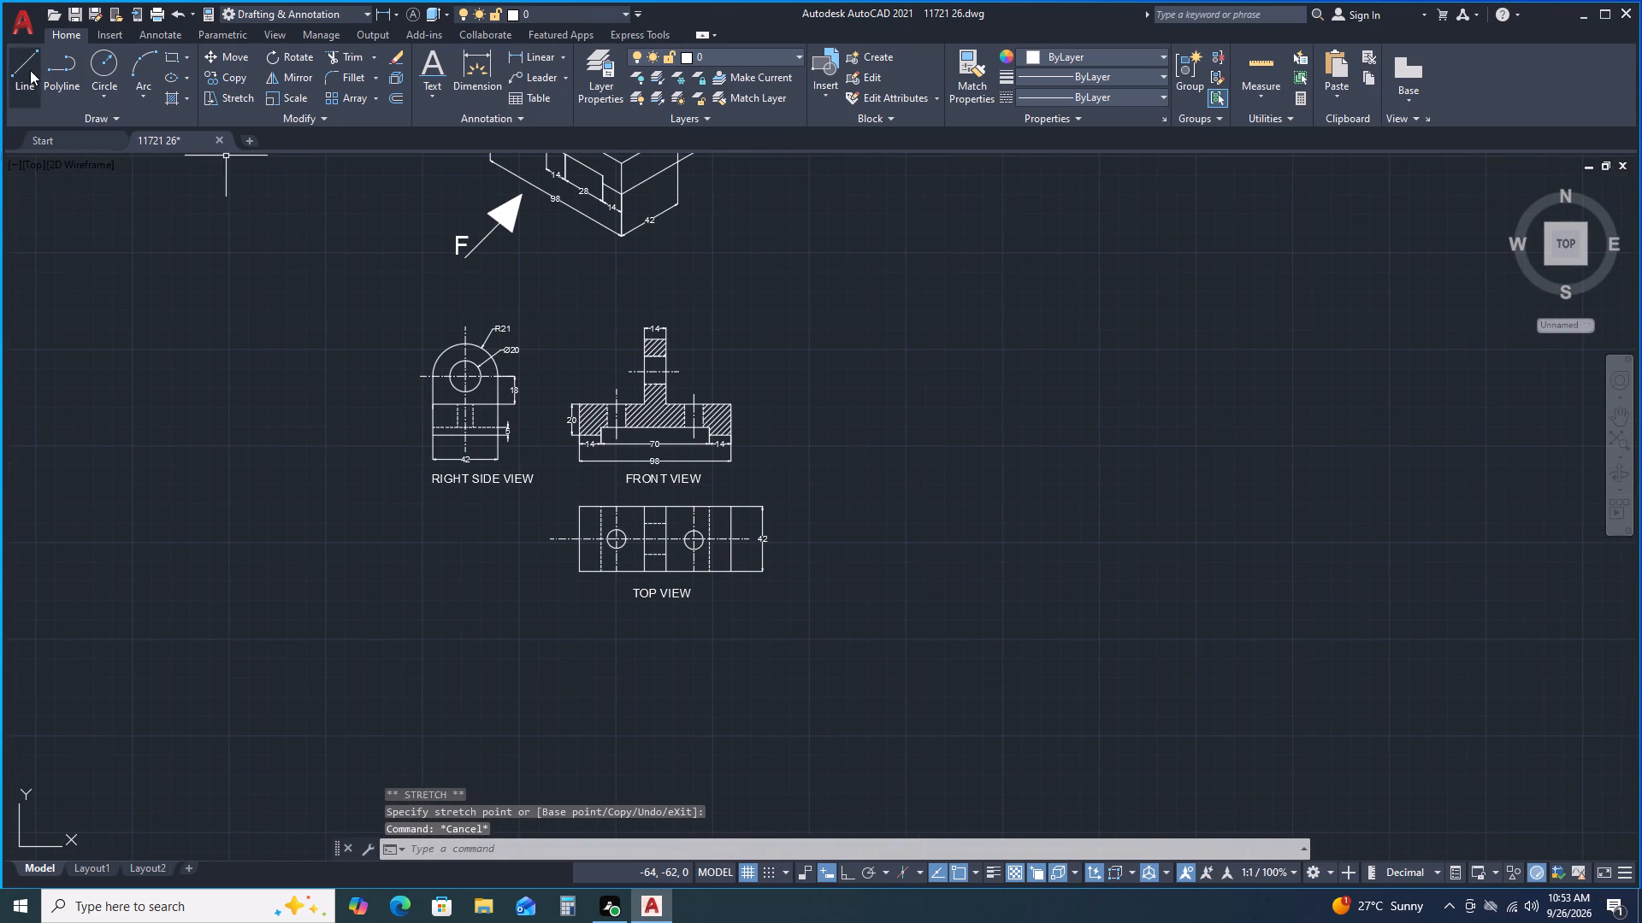
click(28, 69)
scroll(492, 584, up, 1)
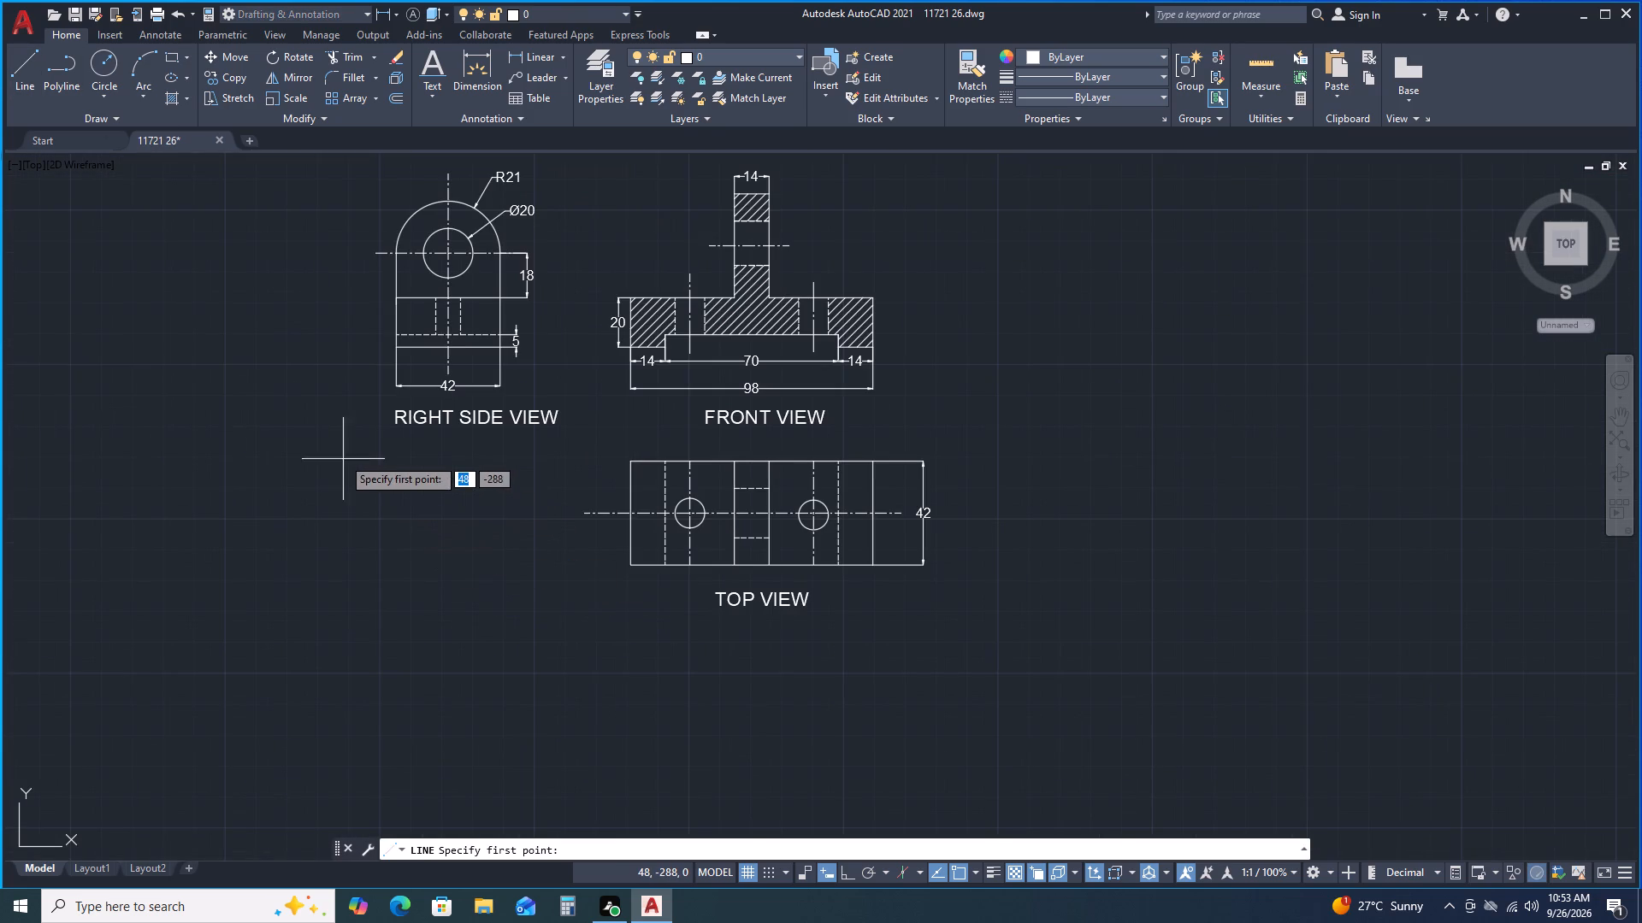
key(F8)
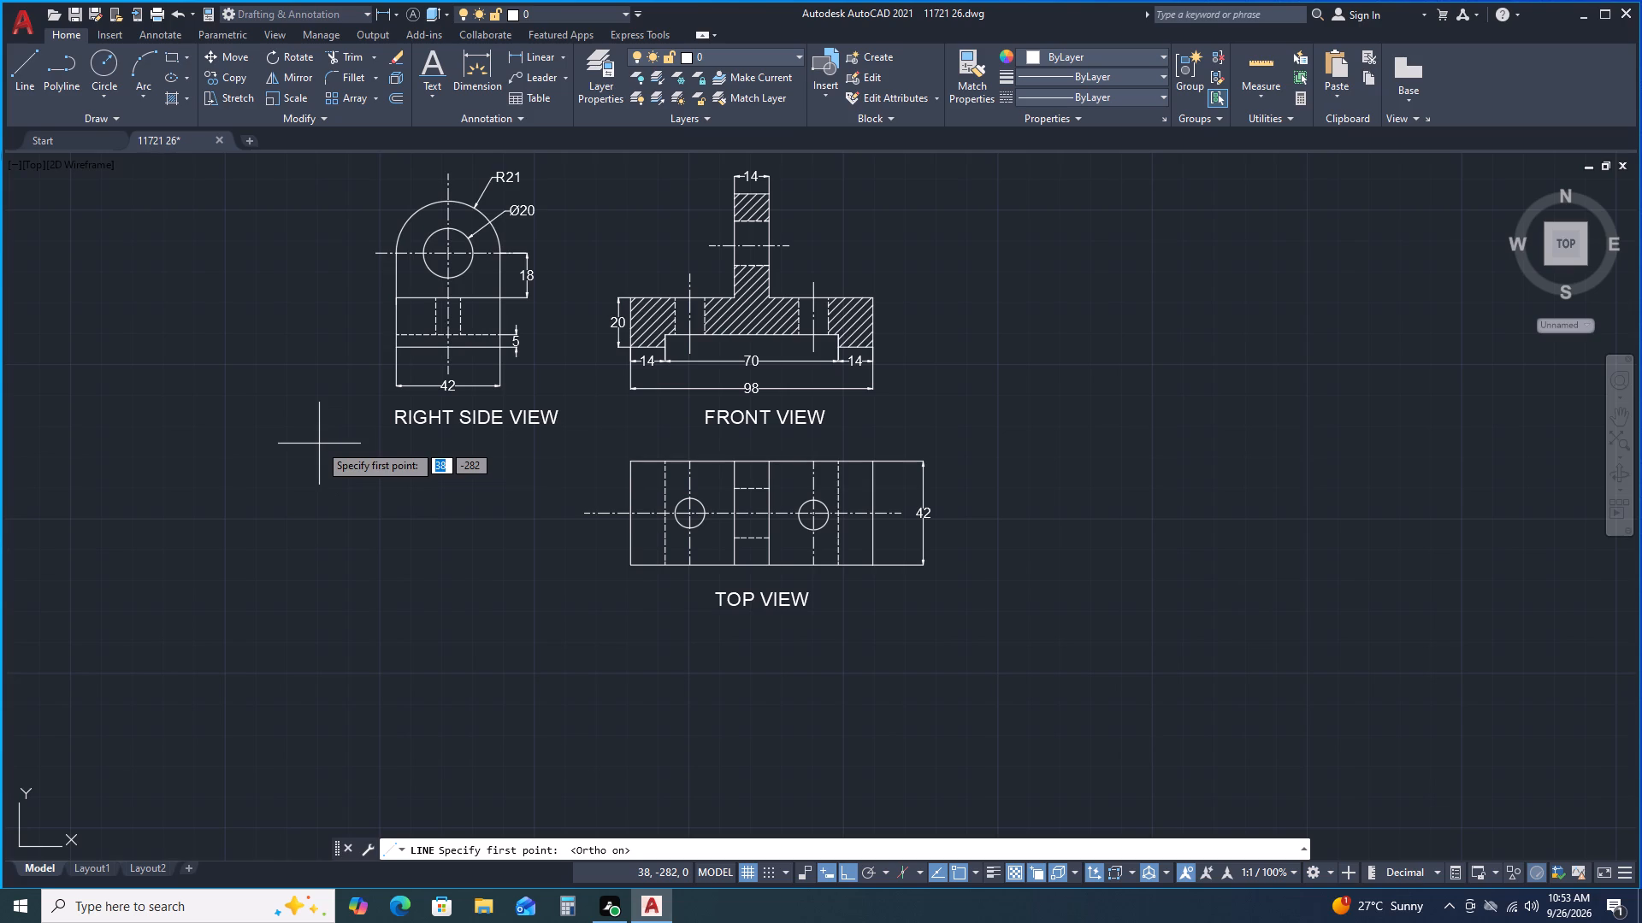
click(319, 444)
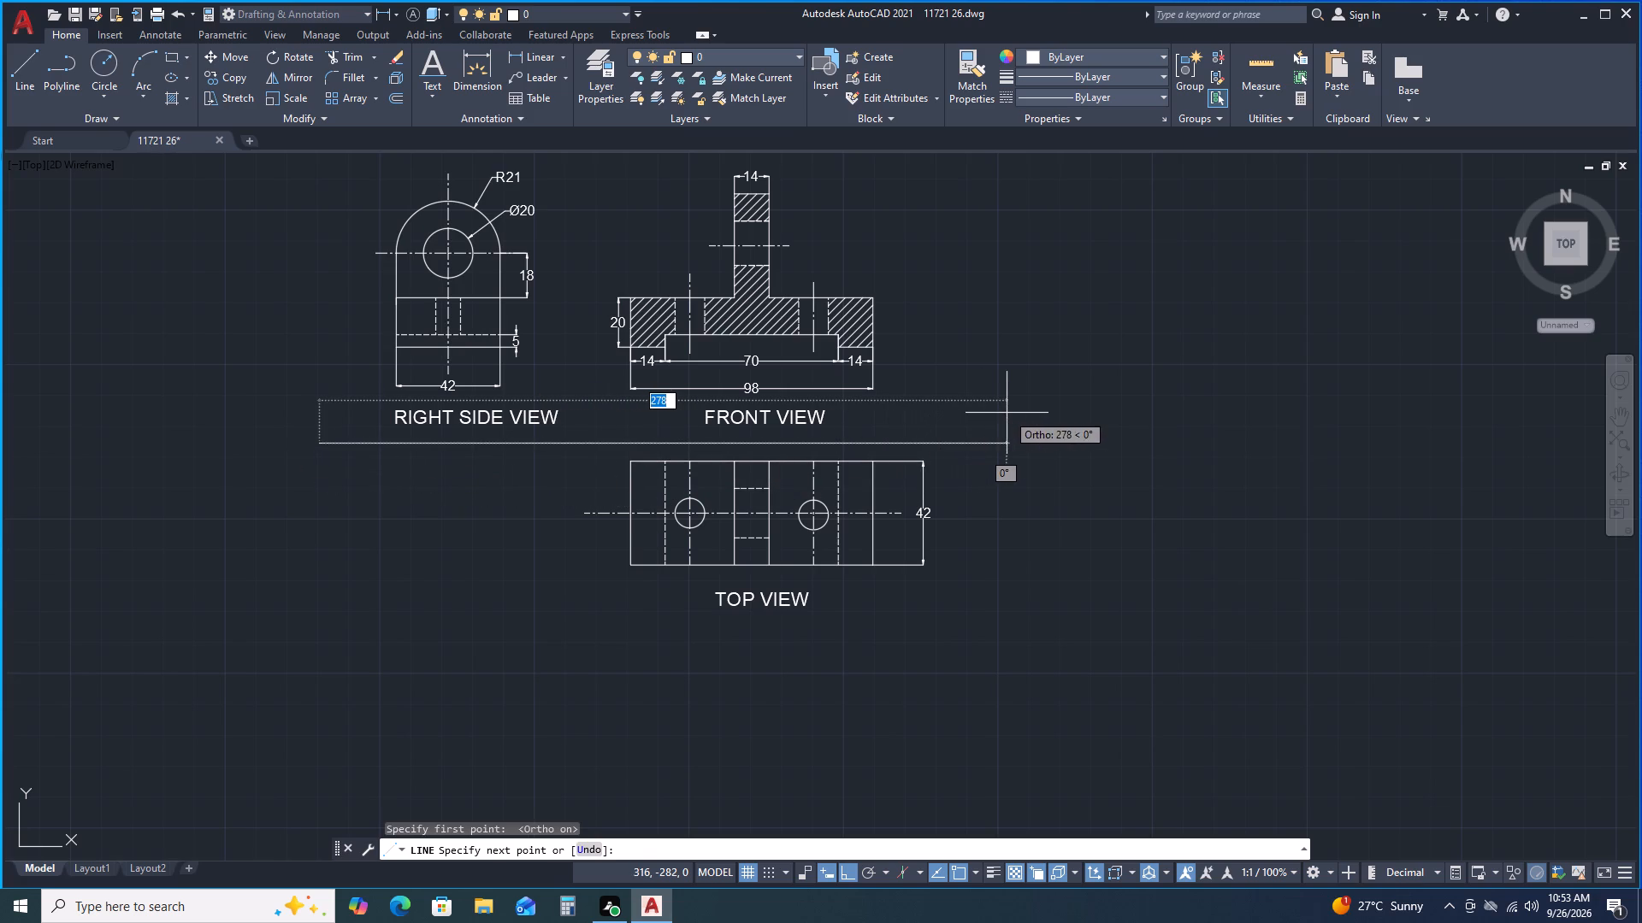
click(1007, 413)
key(space)
Draw a vertical line about 203 units long between the right side view and front view, extending down past the top view.
middle_drag(635, 243, 600, 344)
key(space)
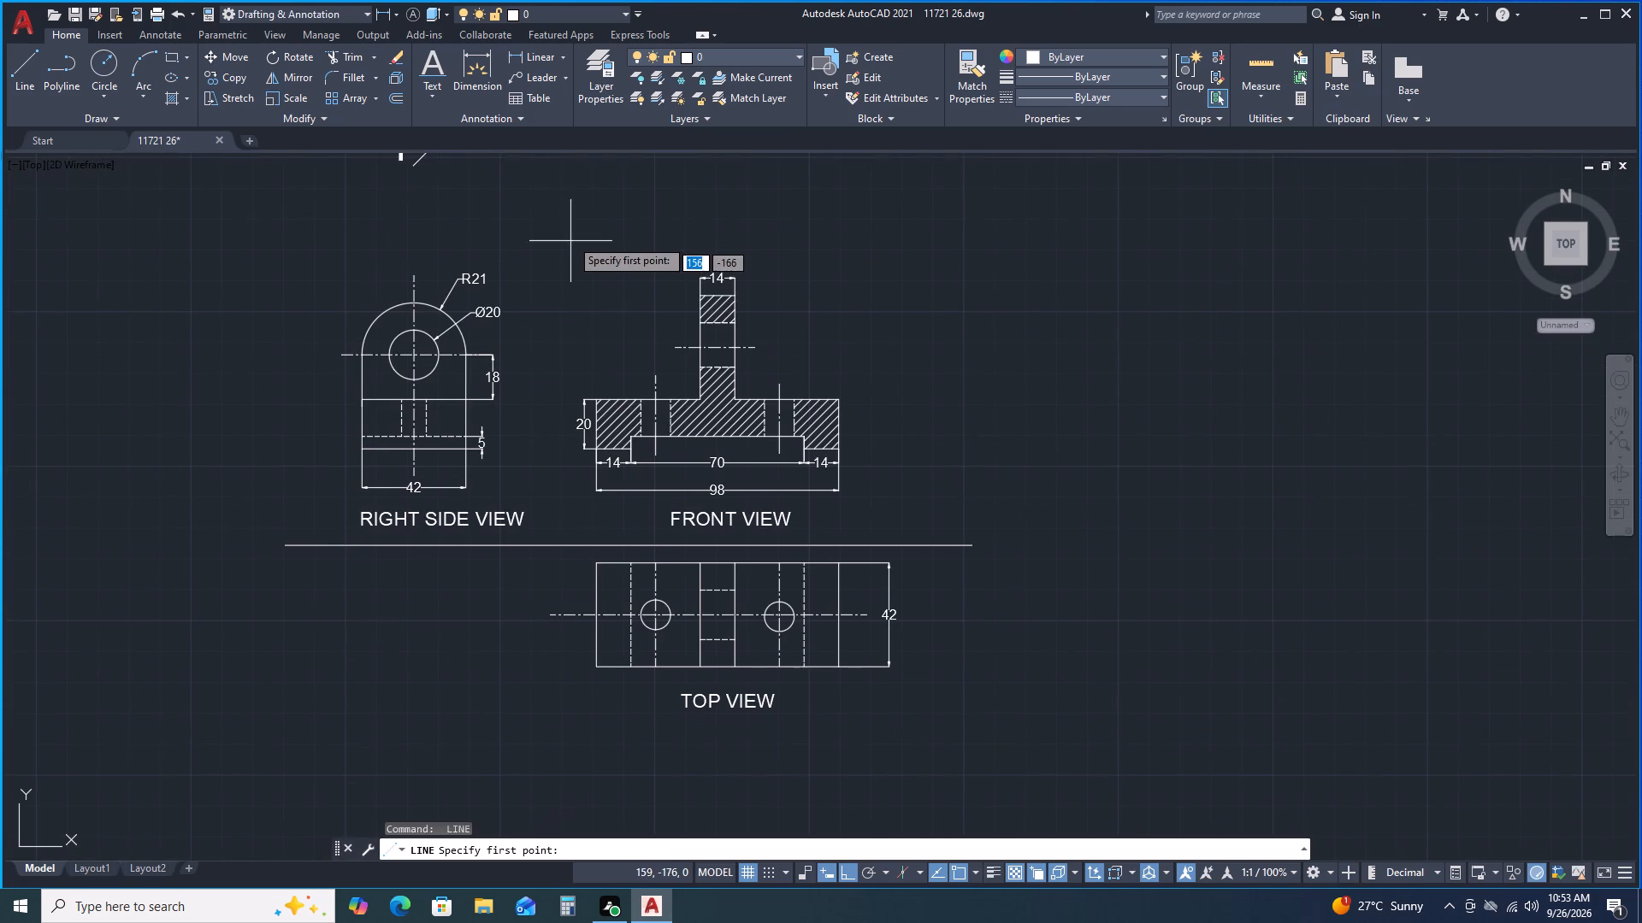
click(548, 248)
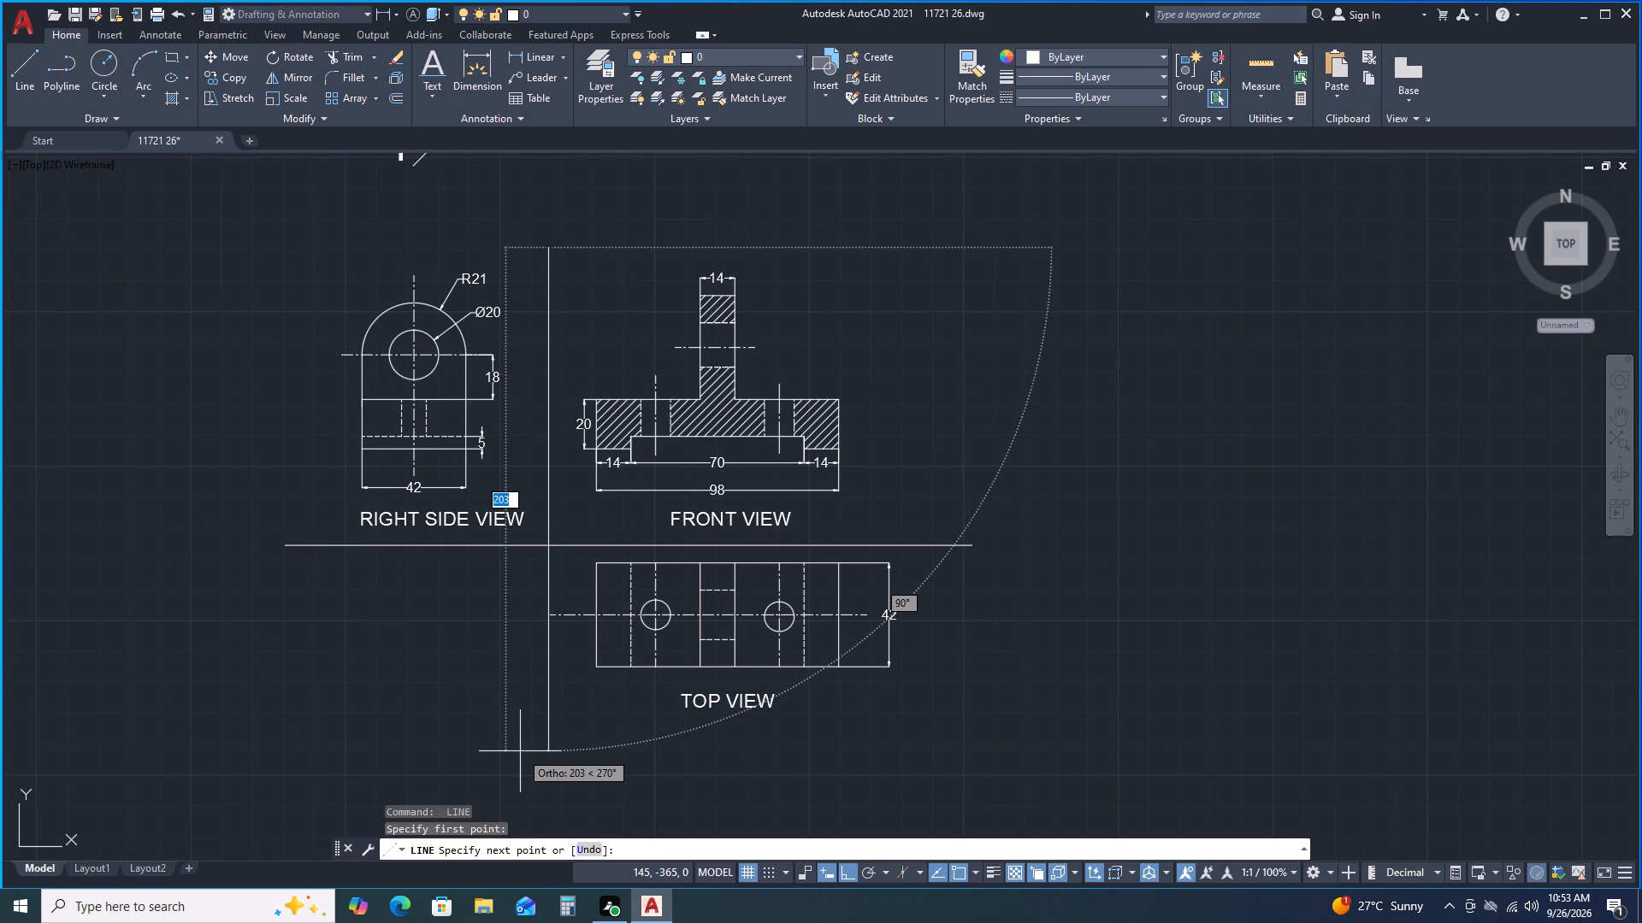
click(520, 751)
key(space)
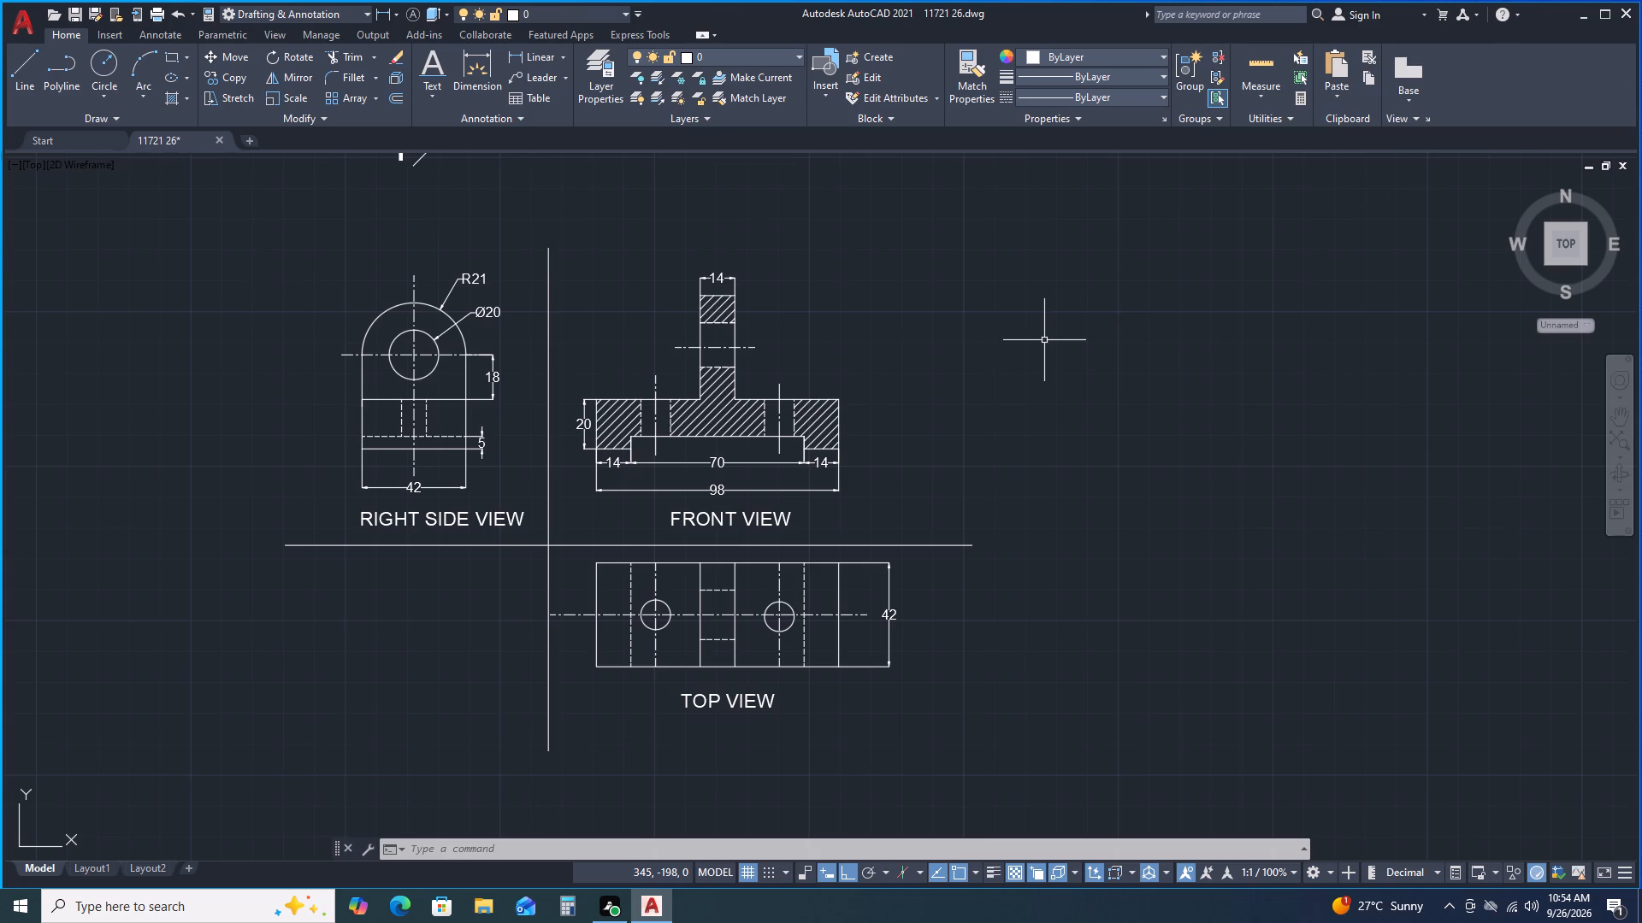
Save the drawing as 11721 26 in Documents in AutoCAD 2018 format, replacing the existing file.
scroll(1044, 340, down, 1)
middle_drag(1055, 327, 1004, 459)
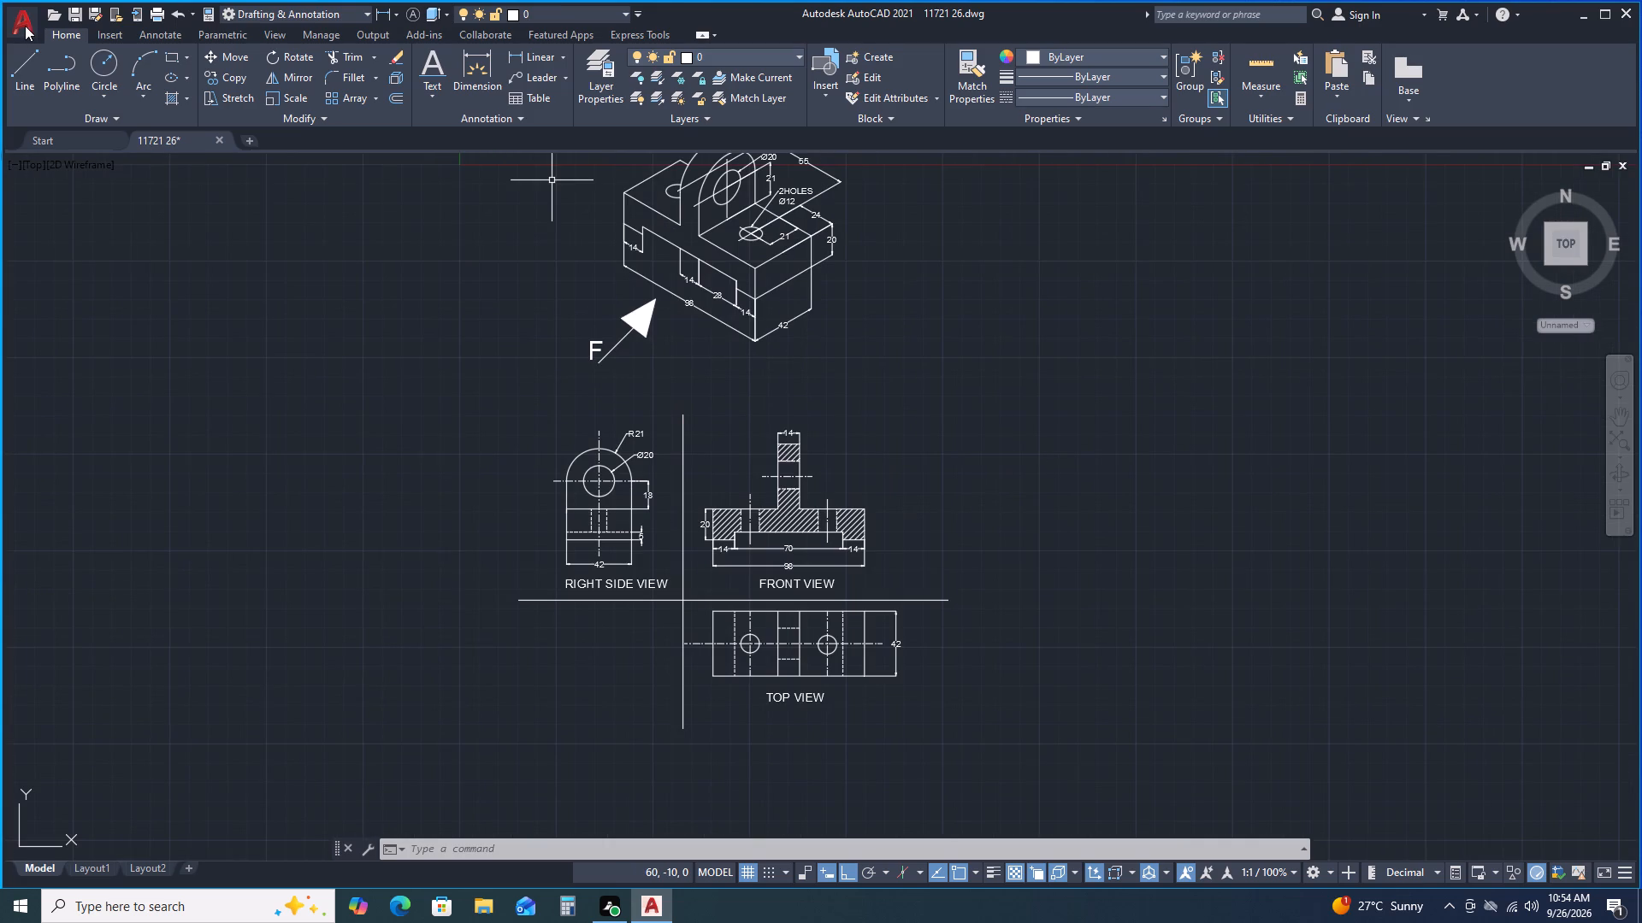
click(25, 26)
click(80, 229)
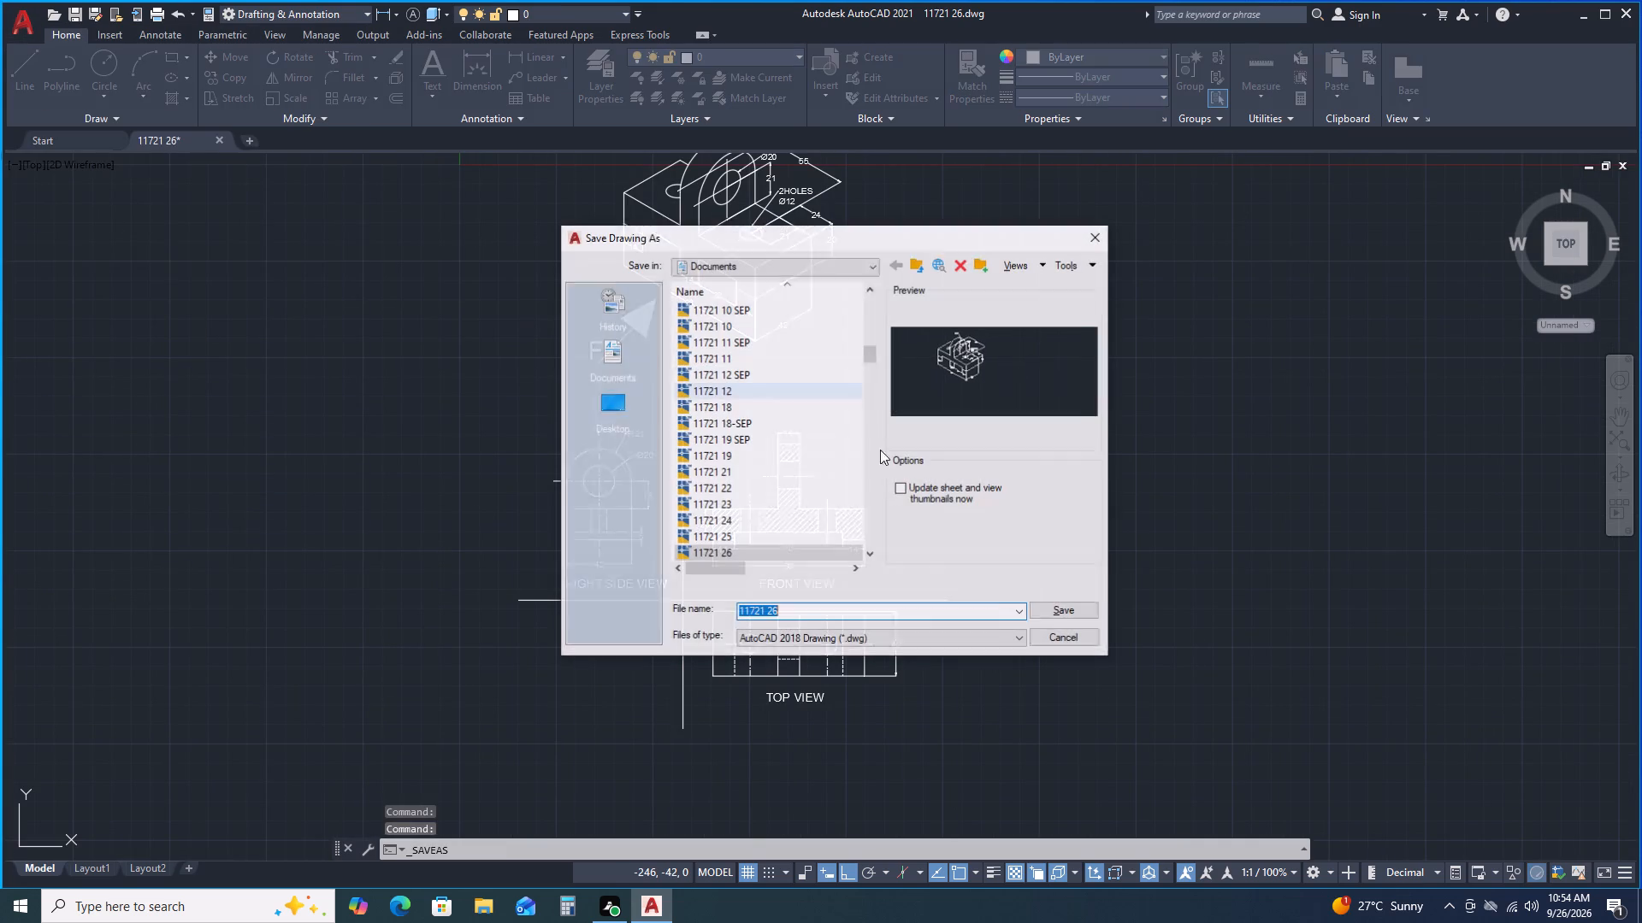
click(1051, 608)
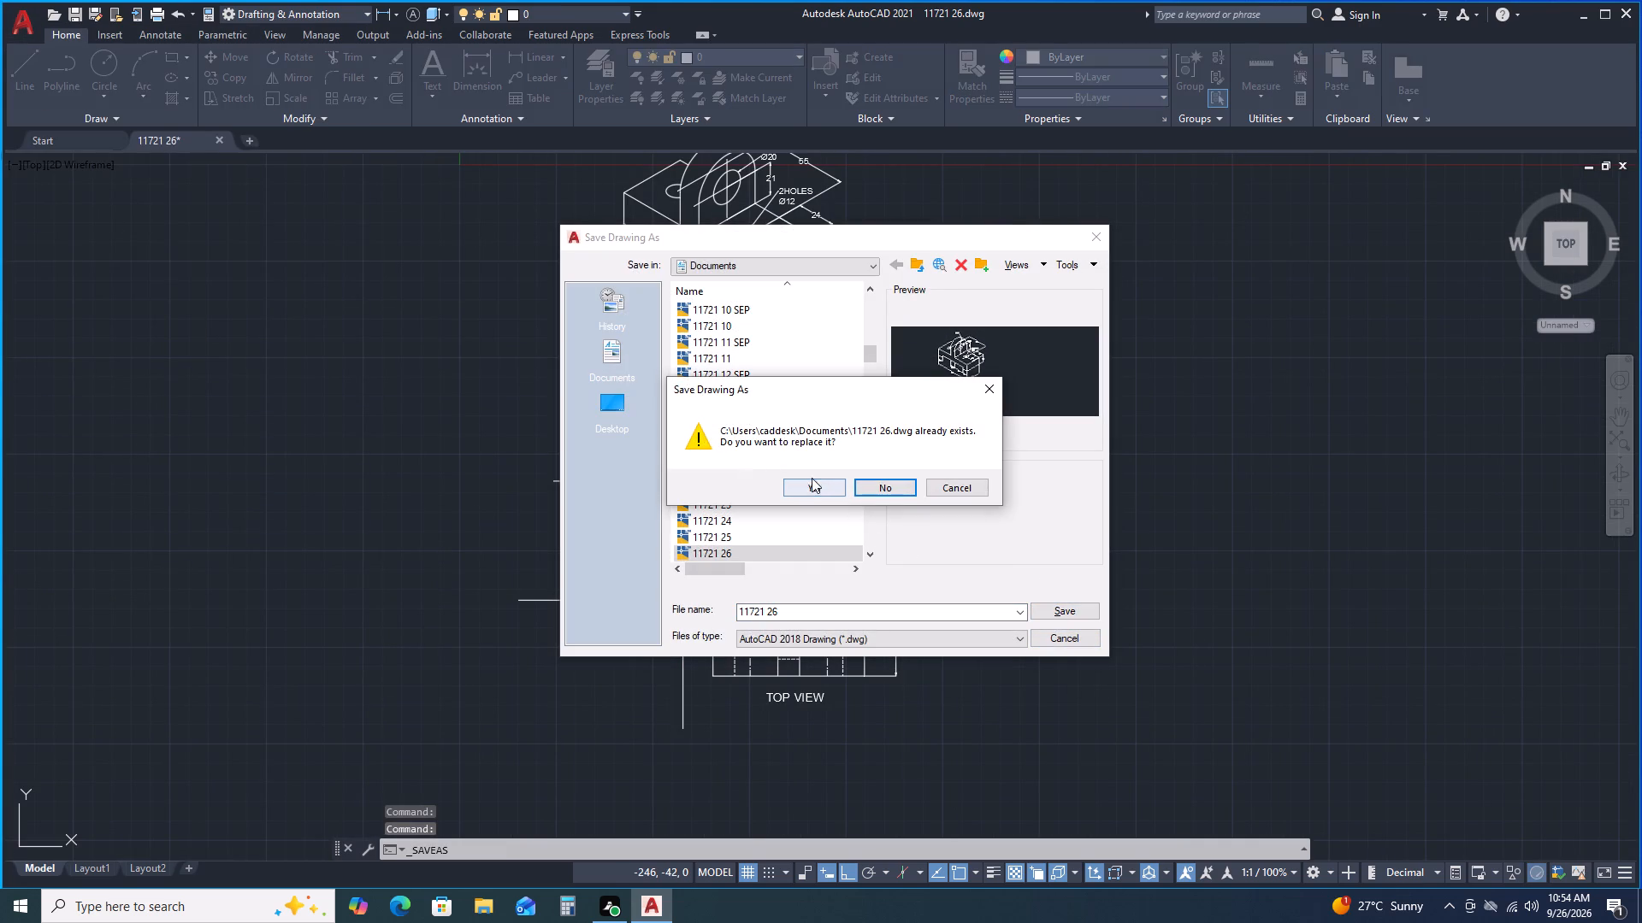
click(815, 487)
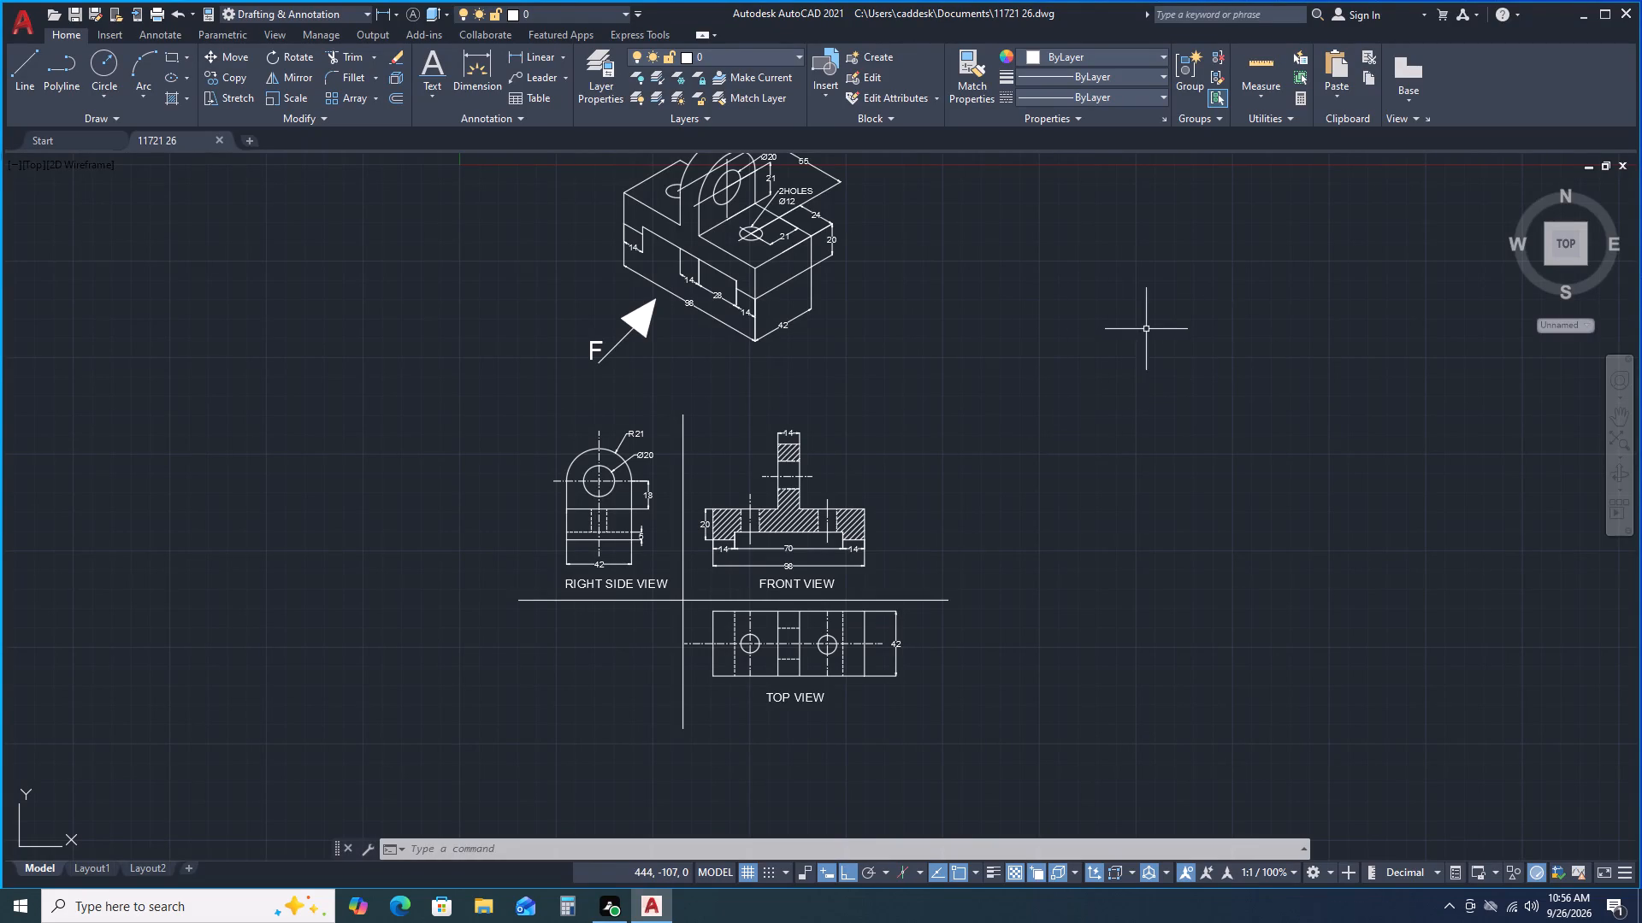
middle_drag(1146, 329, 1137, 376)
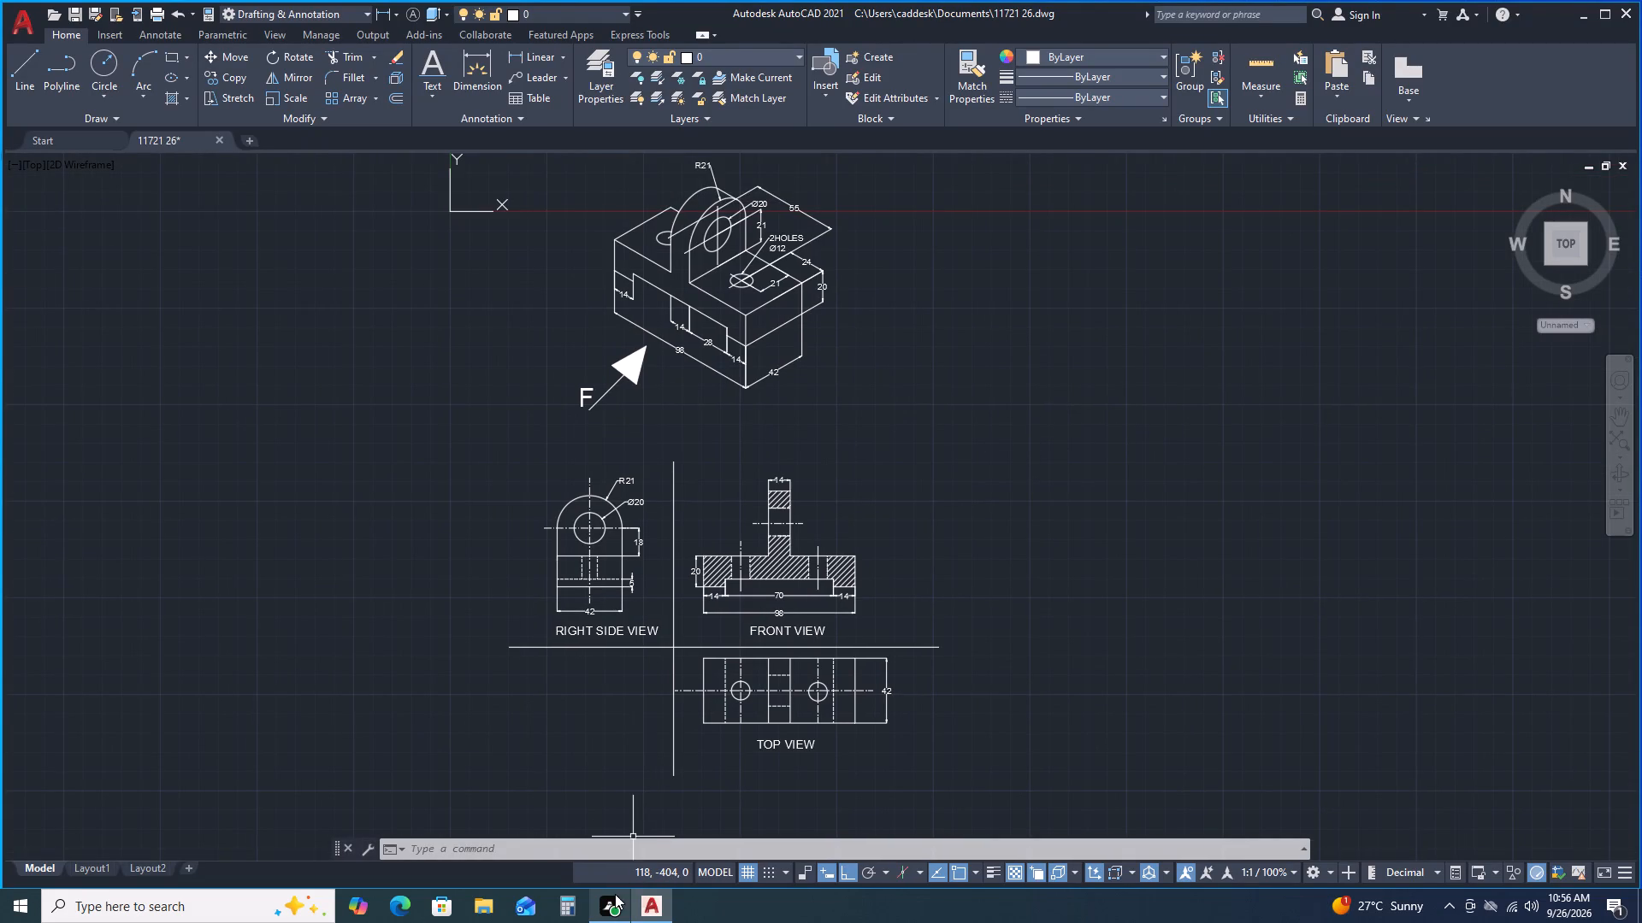
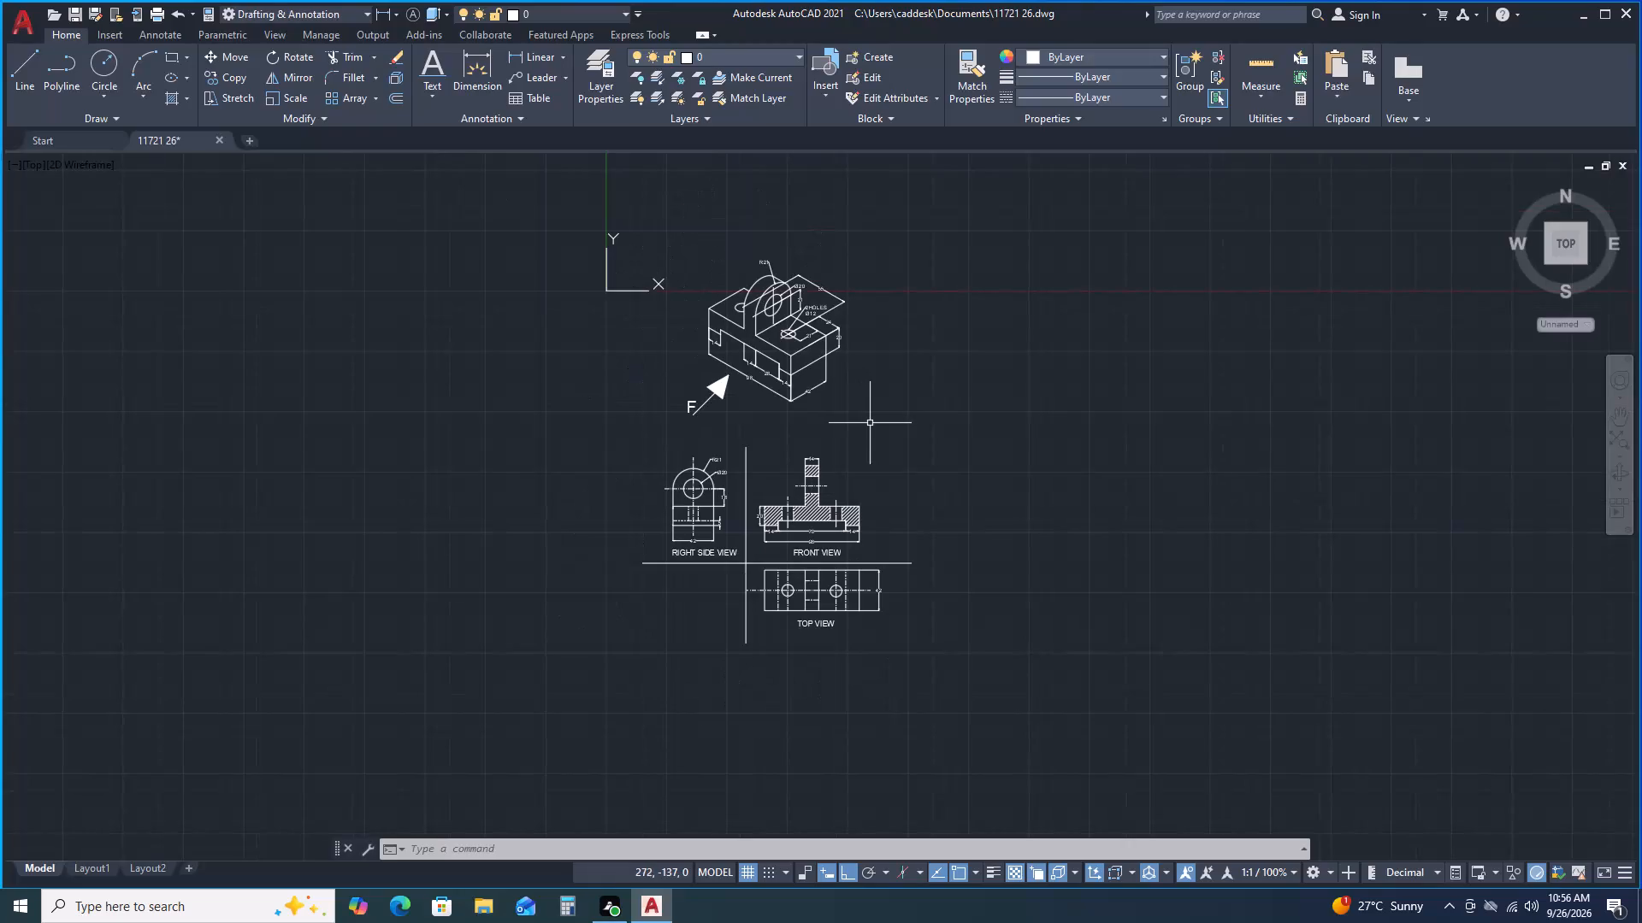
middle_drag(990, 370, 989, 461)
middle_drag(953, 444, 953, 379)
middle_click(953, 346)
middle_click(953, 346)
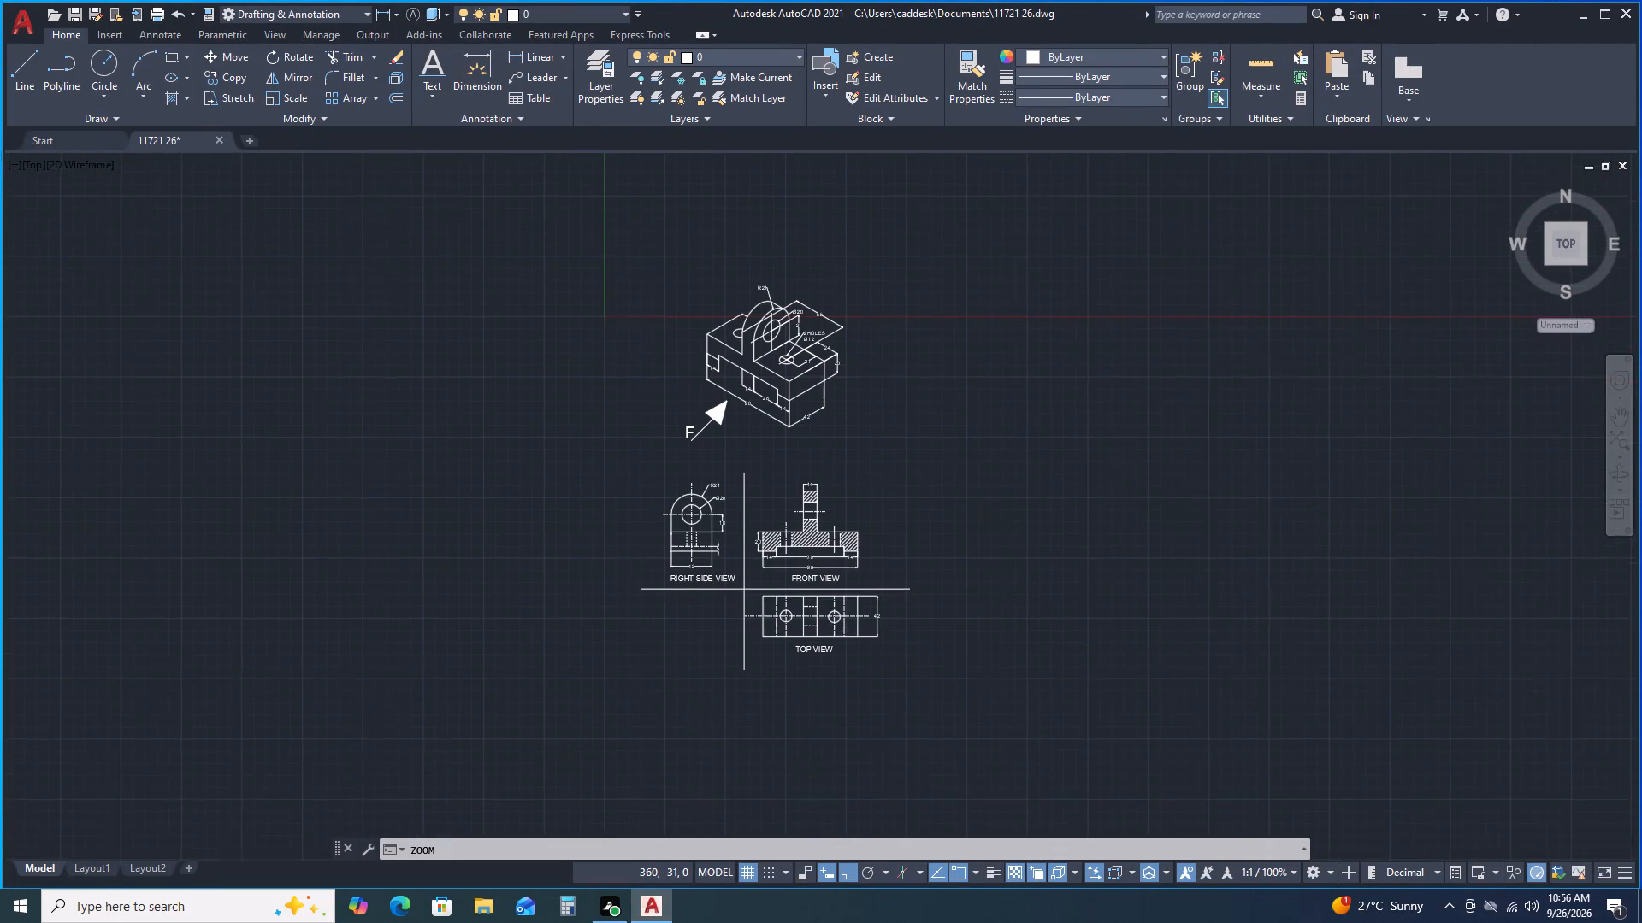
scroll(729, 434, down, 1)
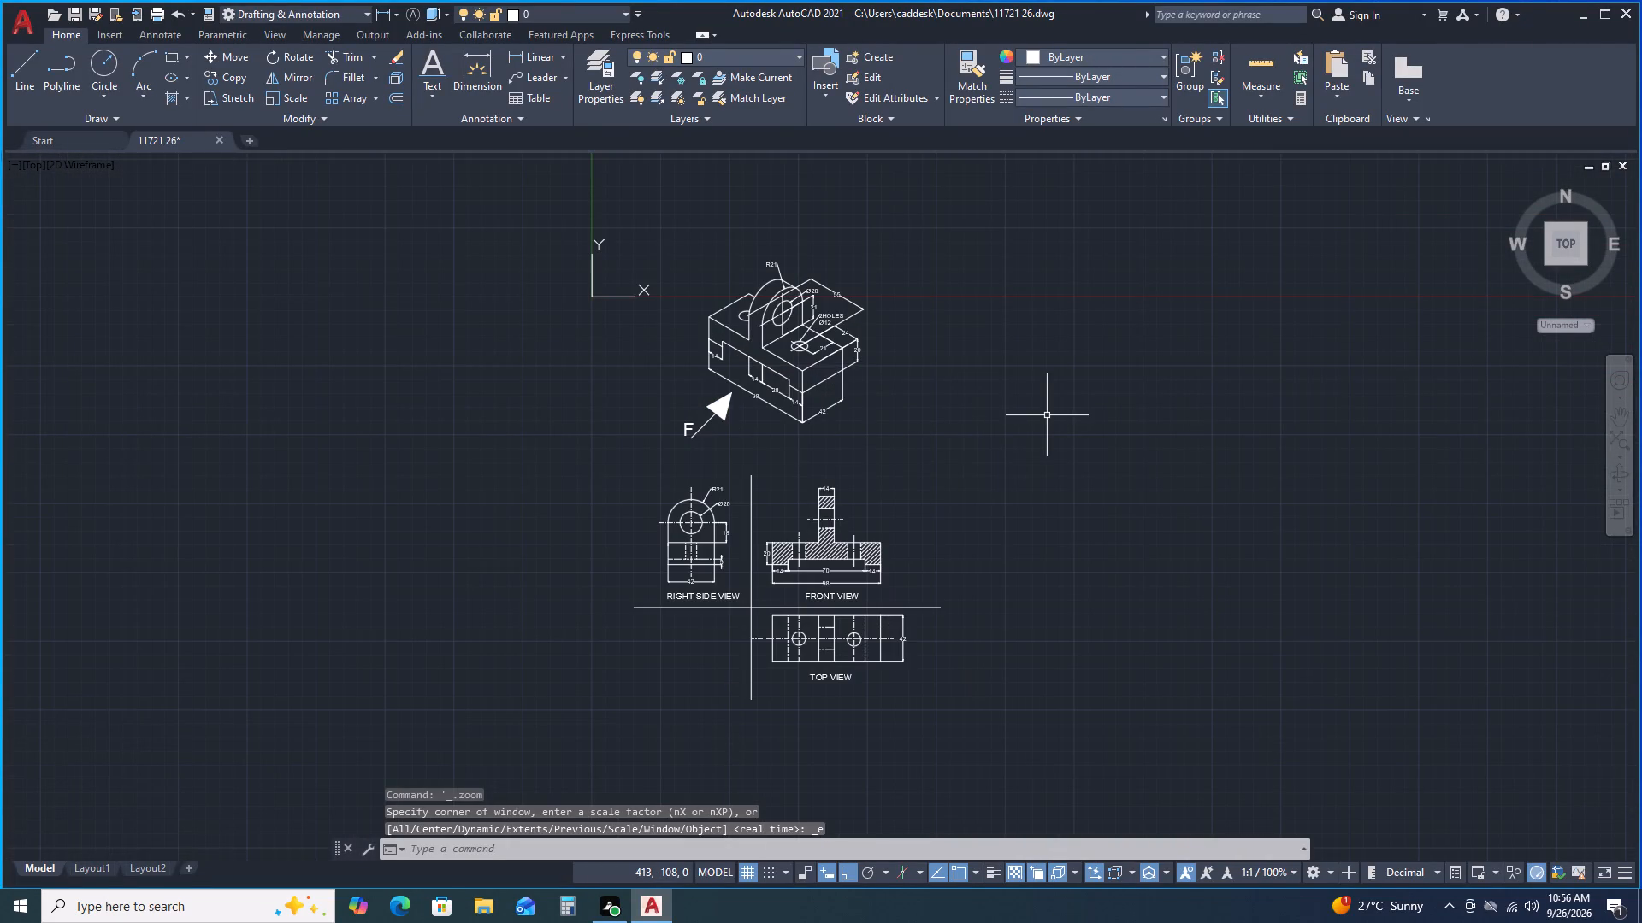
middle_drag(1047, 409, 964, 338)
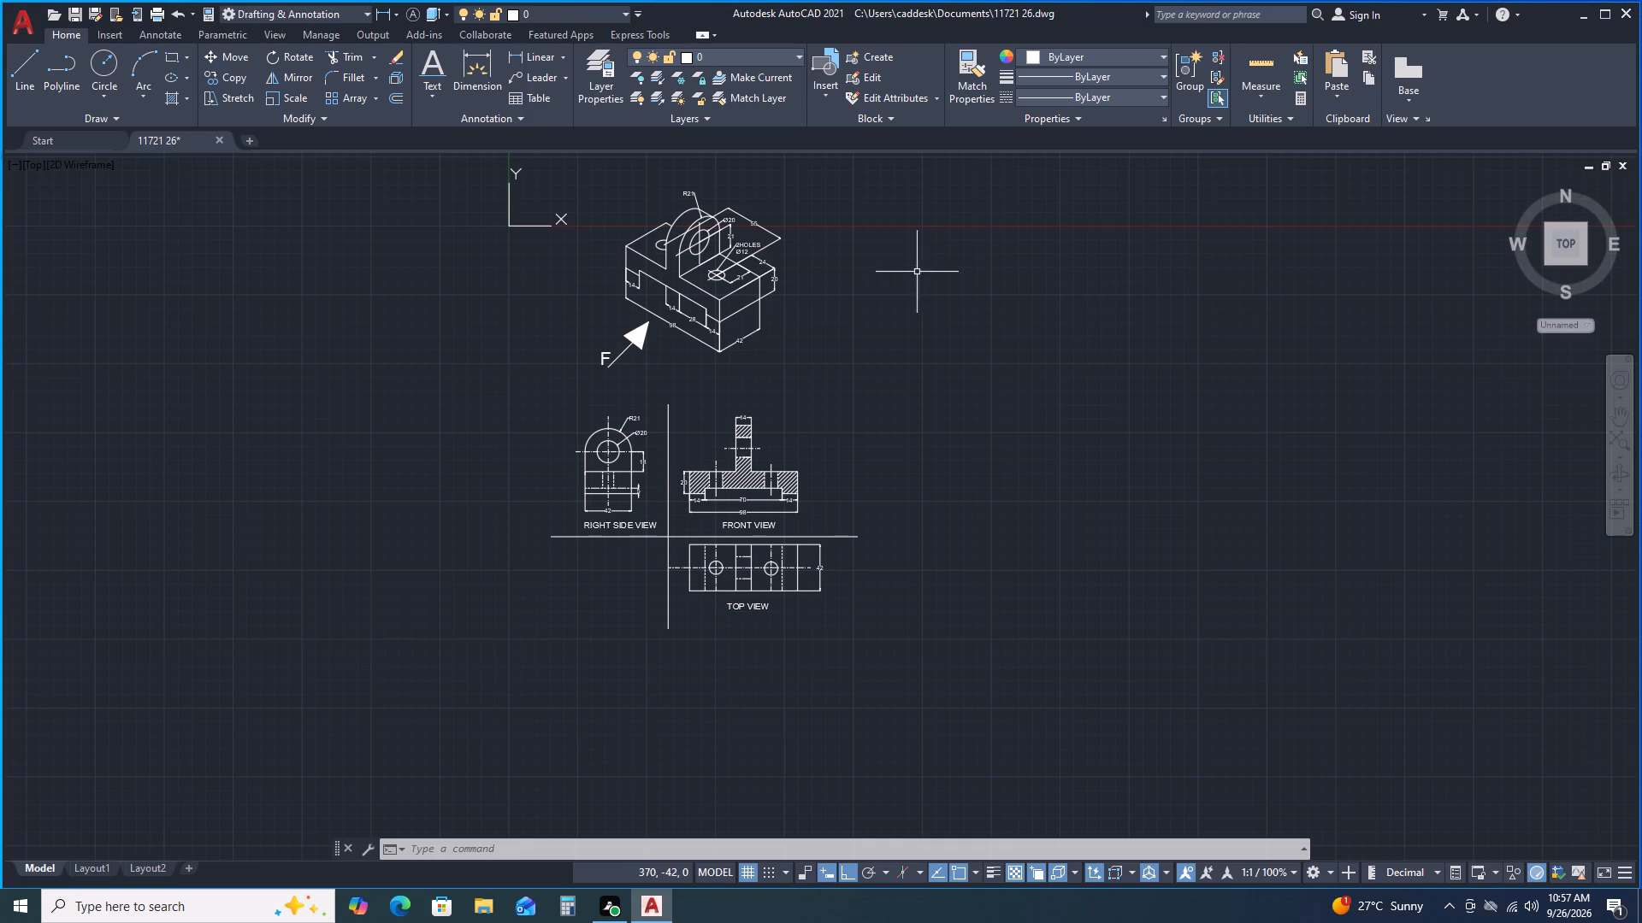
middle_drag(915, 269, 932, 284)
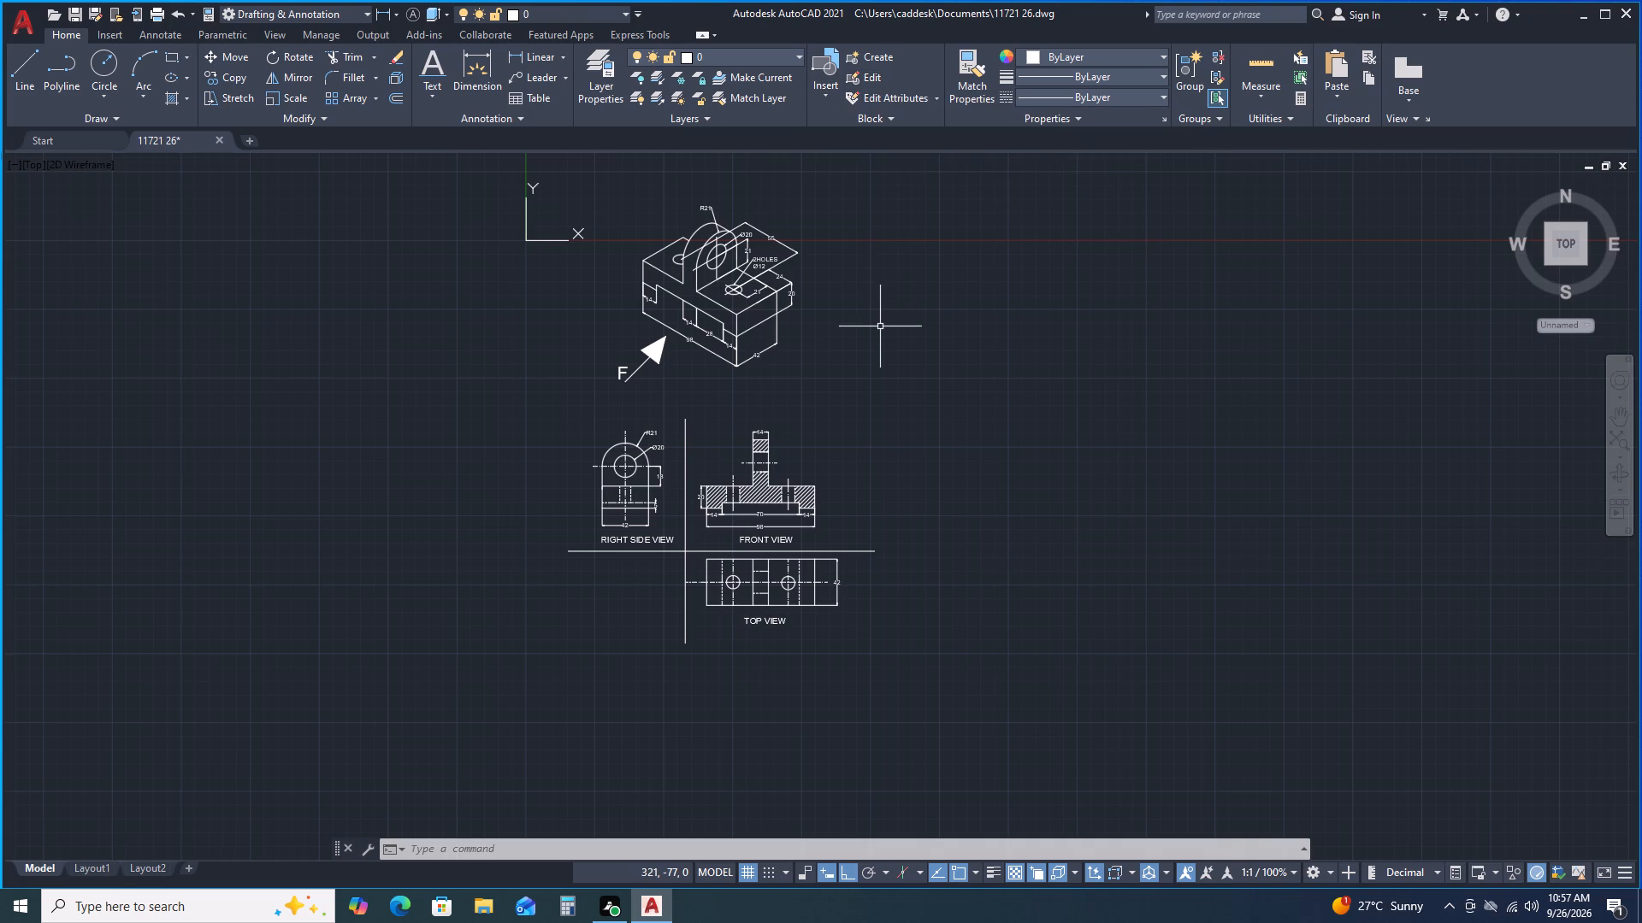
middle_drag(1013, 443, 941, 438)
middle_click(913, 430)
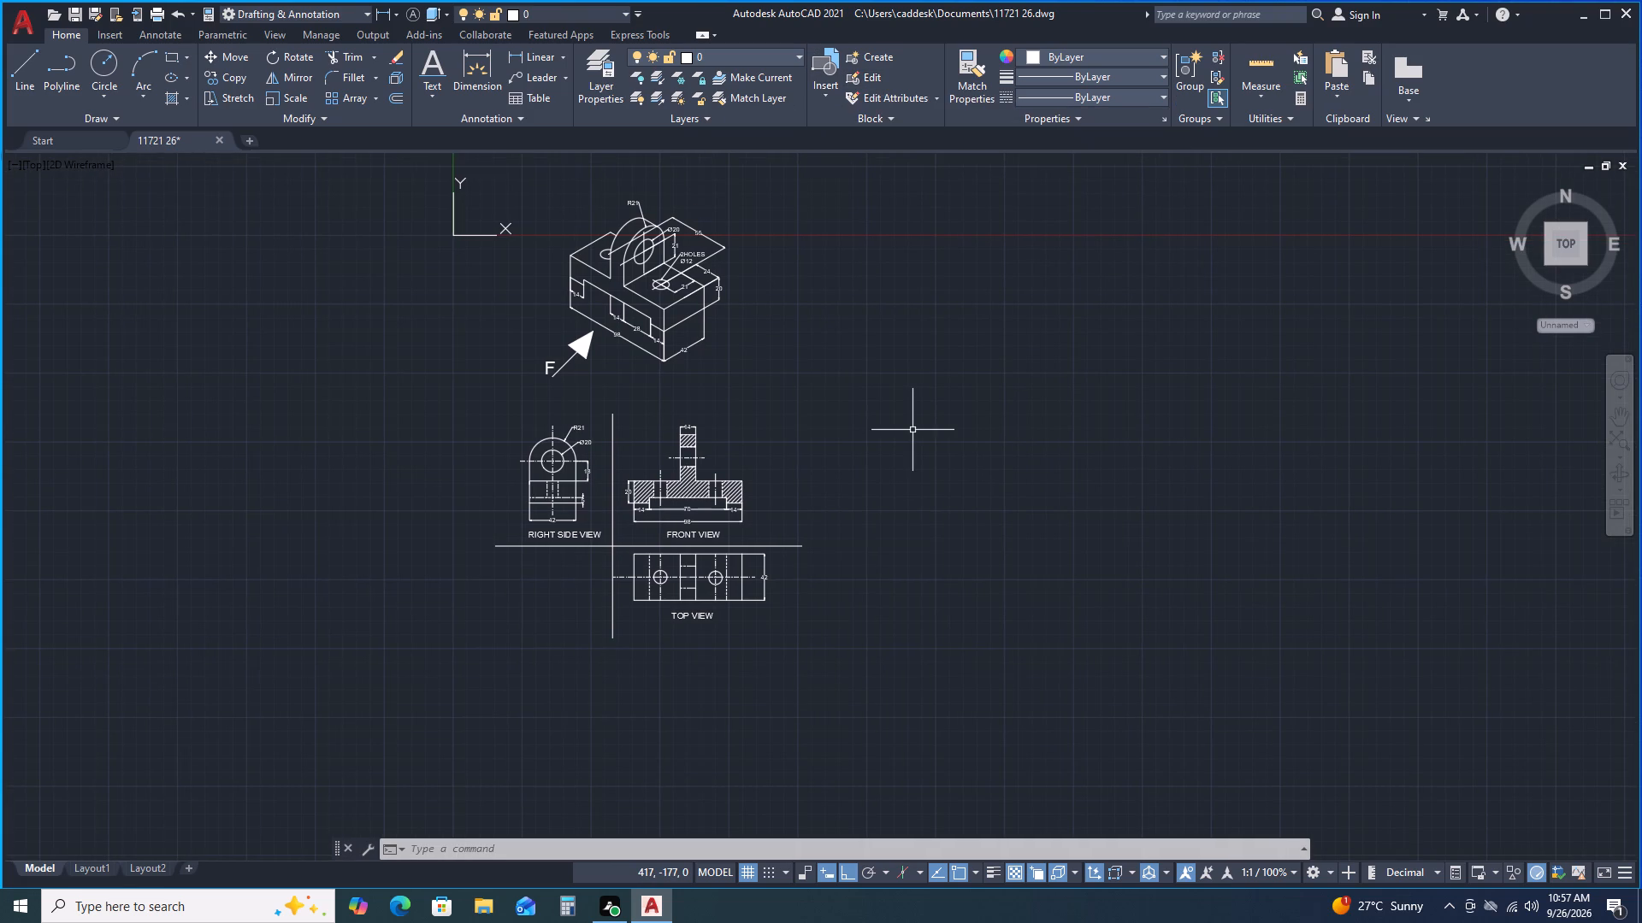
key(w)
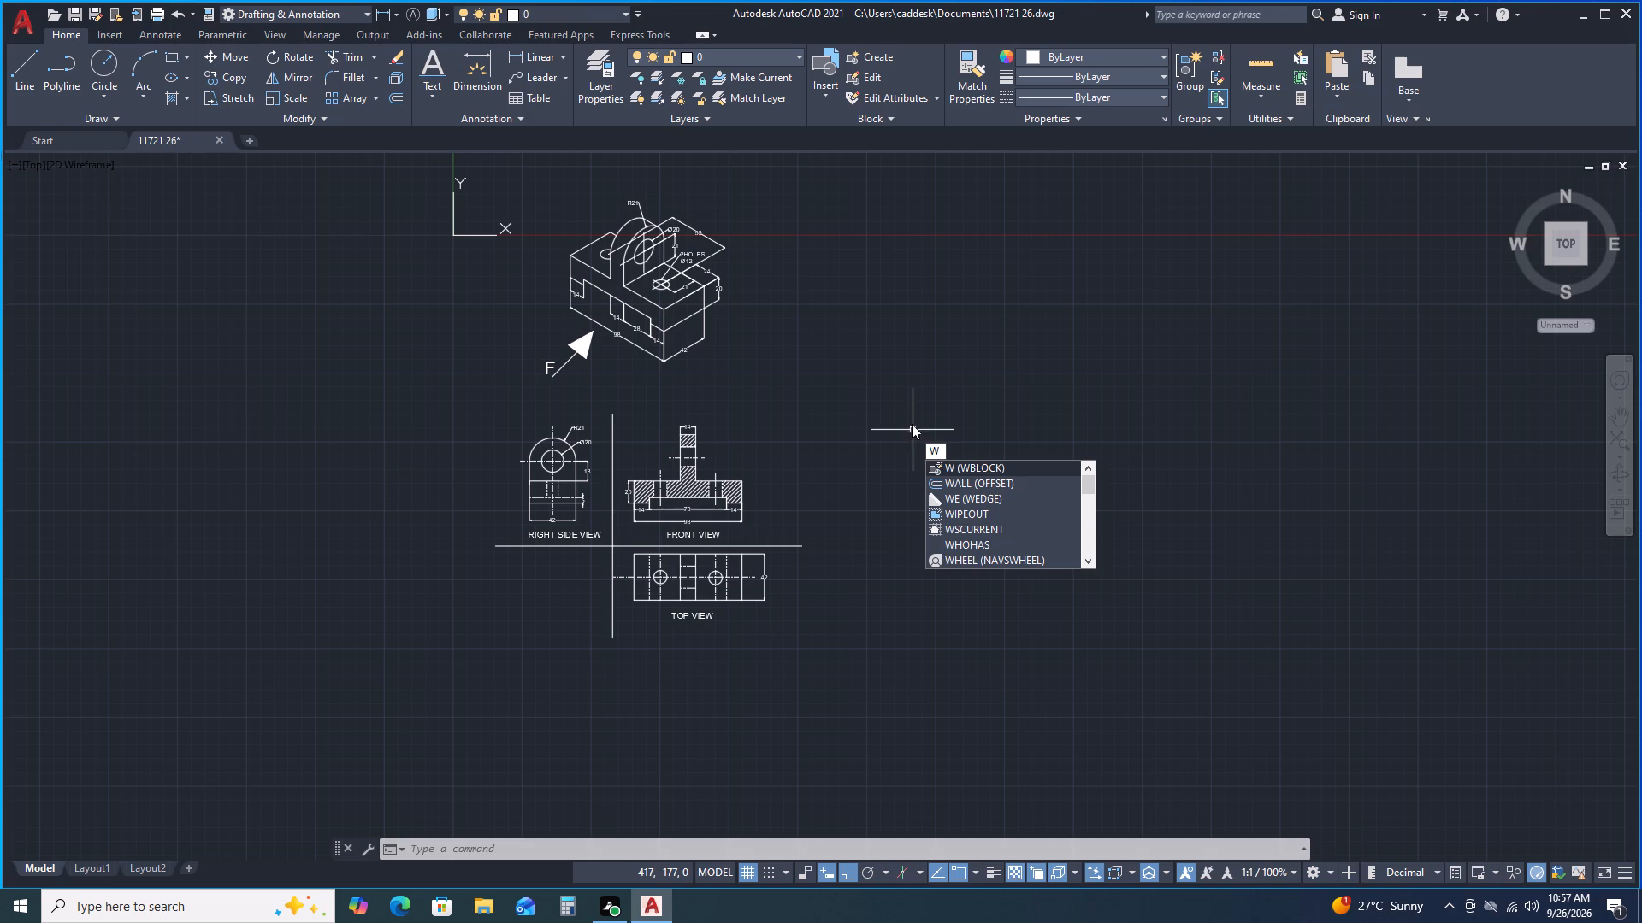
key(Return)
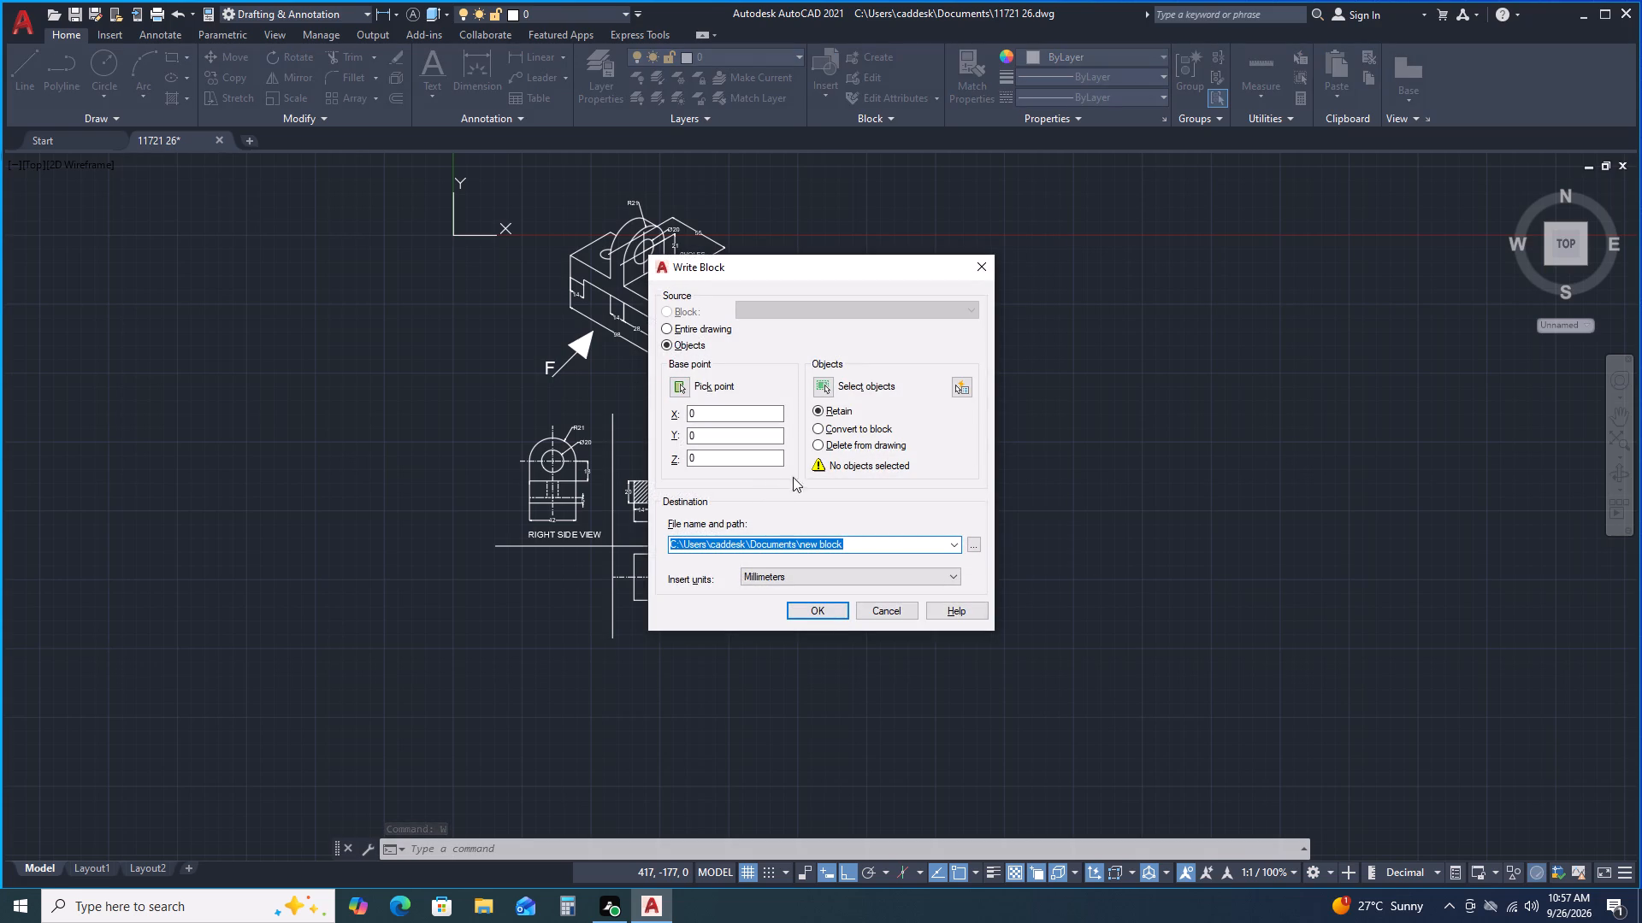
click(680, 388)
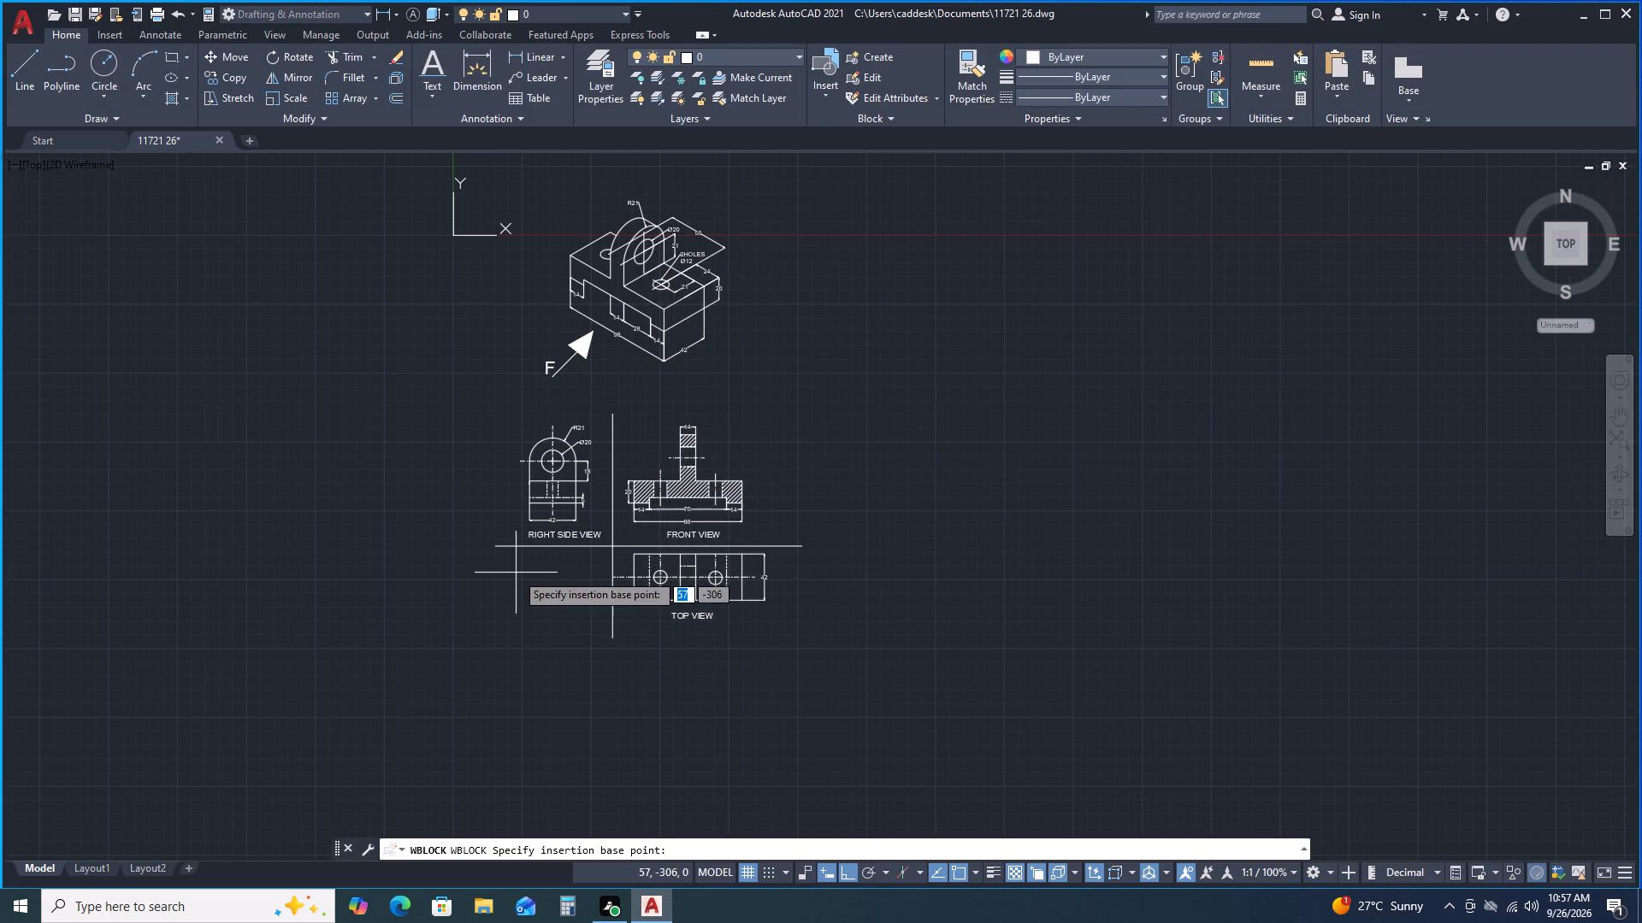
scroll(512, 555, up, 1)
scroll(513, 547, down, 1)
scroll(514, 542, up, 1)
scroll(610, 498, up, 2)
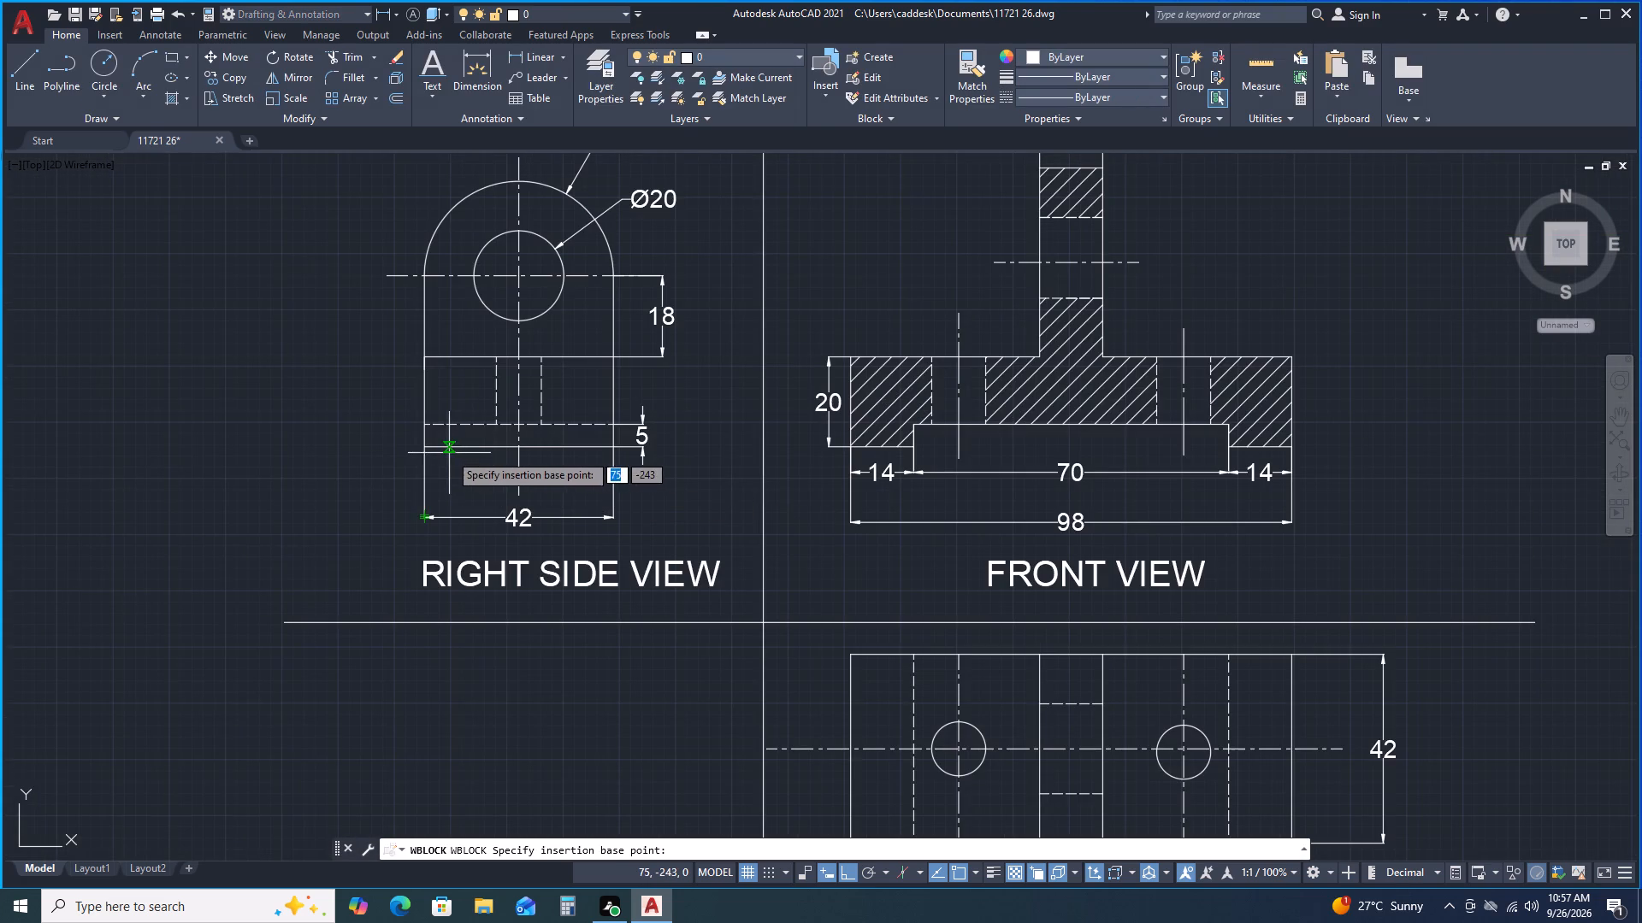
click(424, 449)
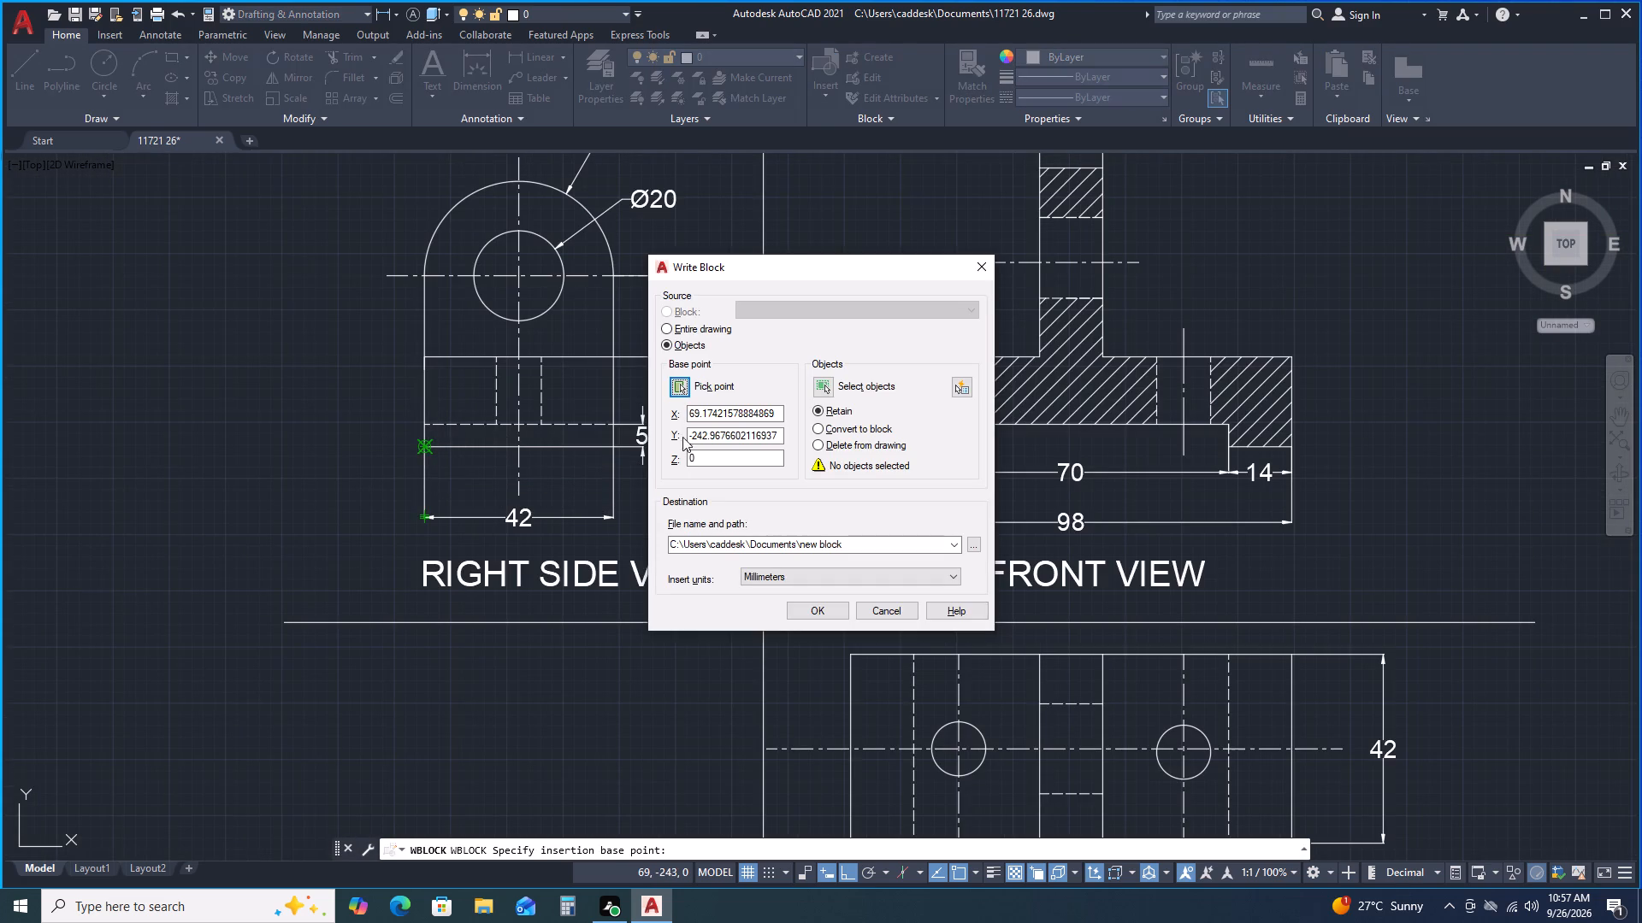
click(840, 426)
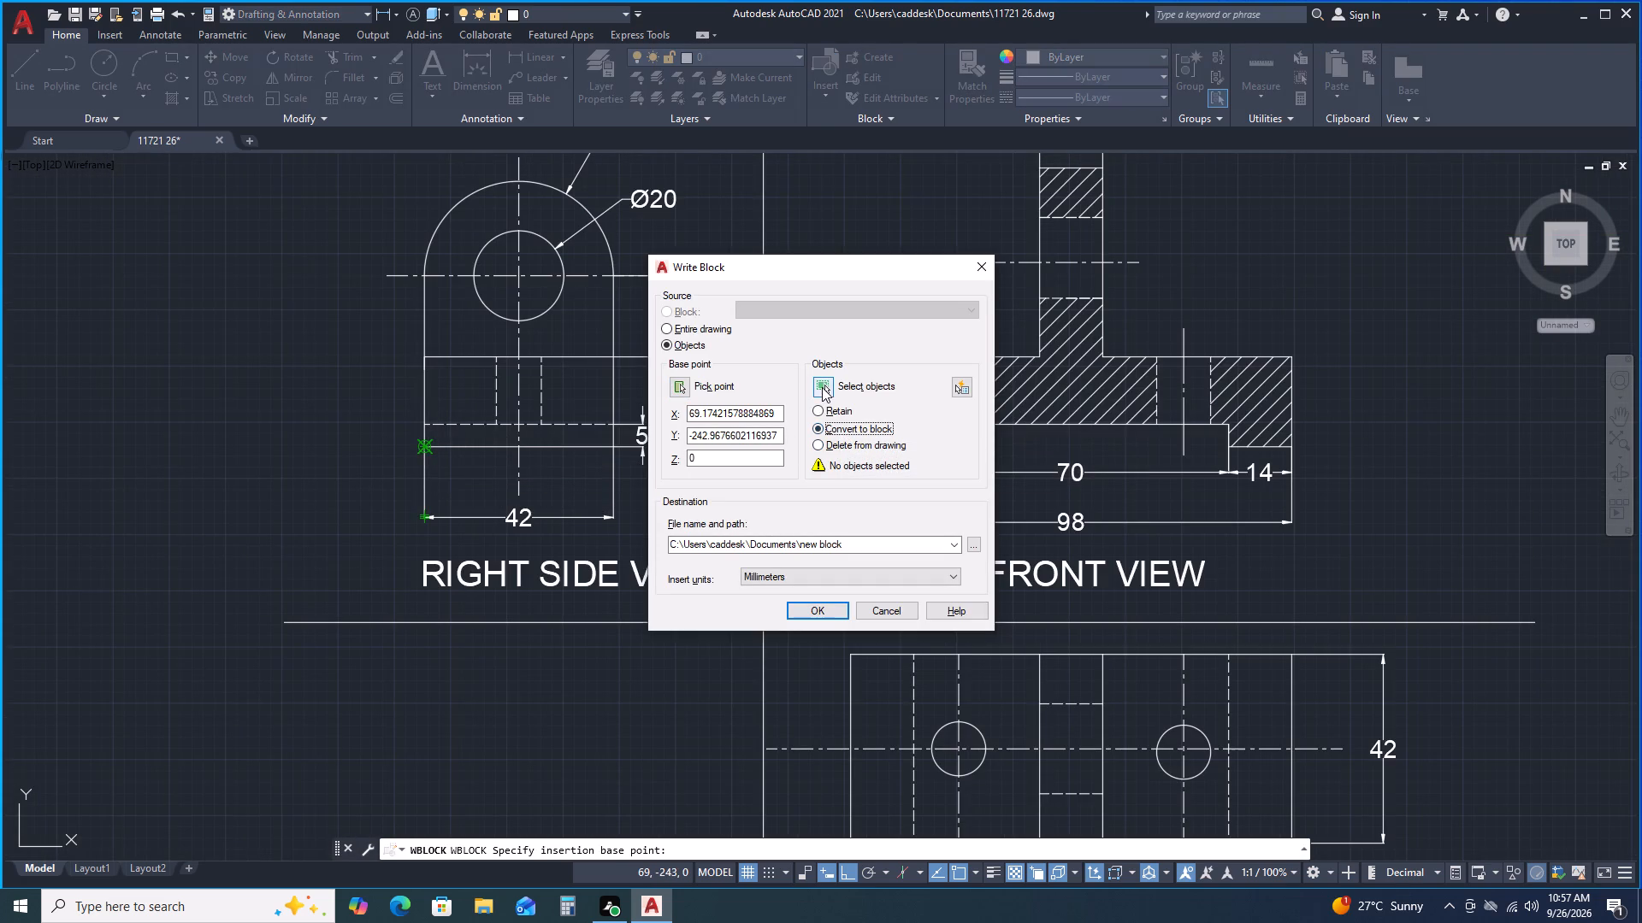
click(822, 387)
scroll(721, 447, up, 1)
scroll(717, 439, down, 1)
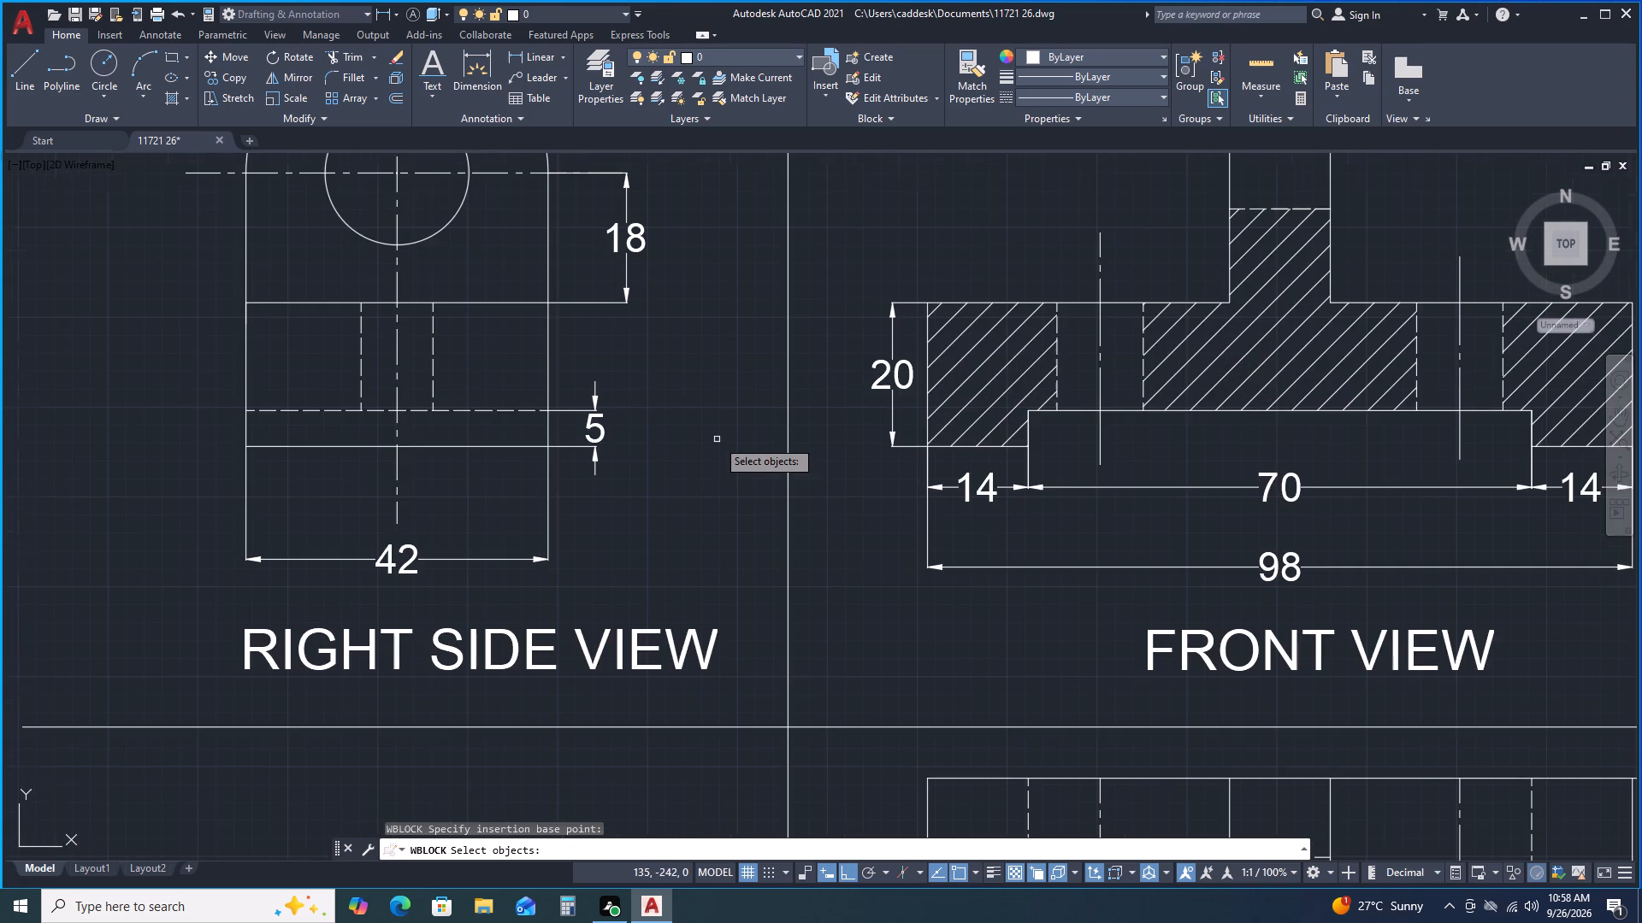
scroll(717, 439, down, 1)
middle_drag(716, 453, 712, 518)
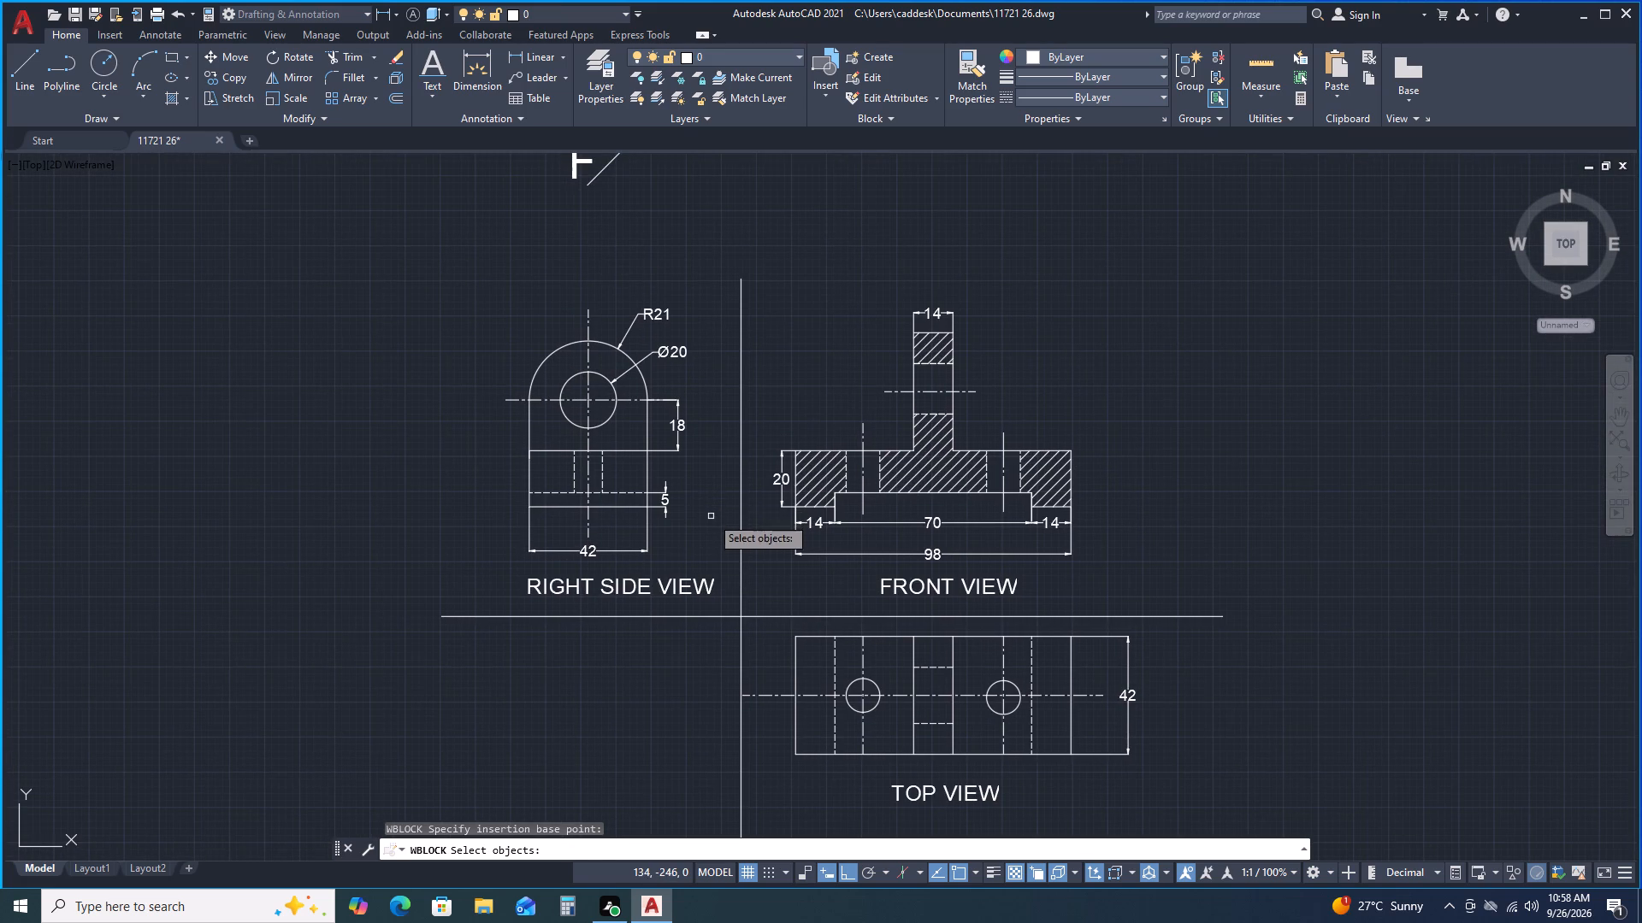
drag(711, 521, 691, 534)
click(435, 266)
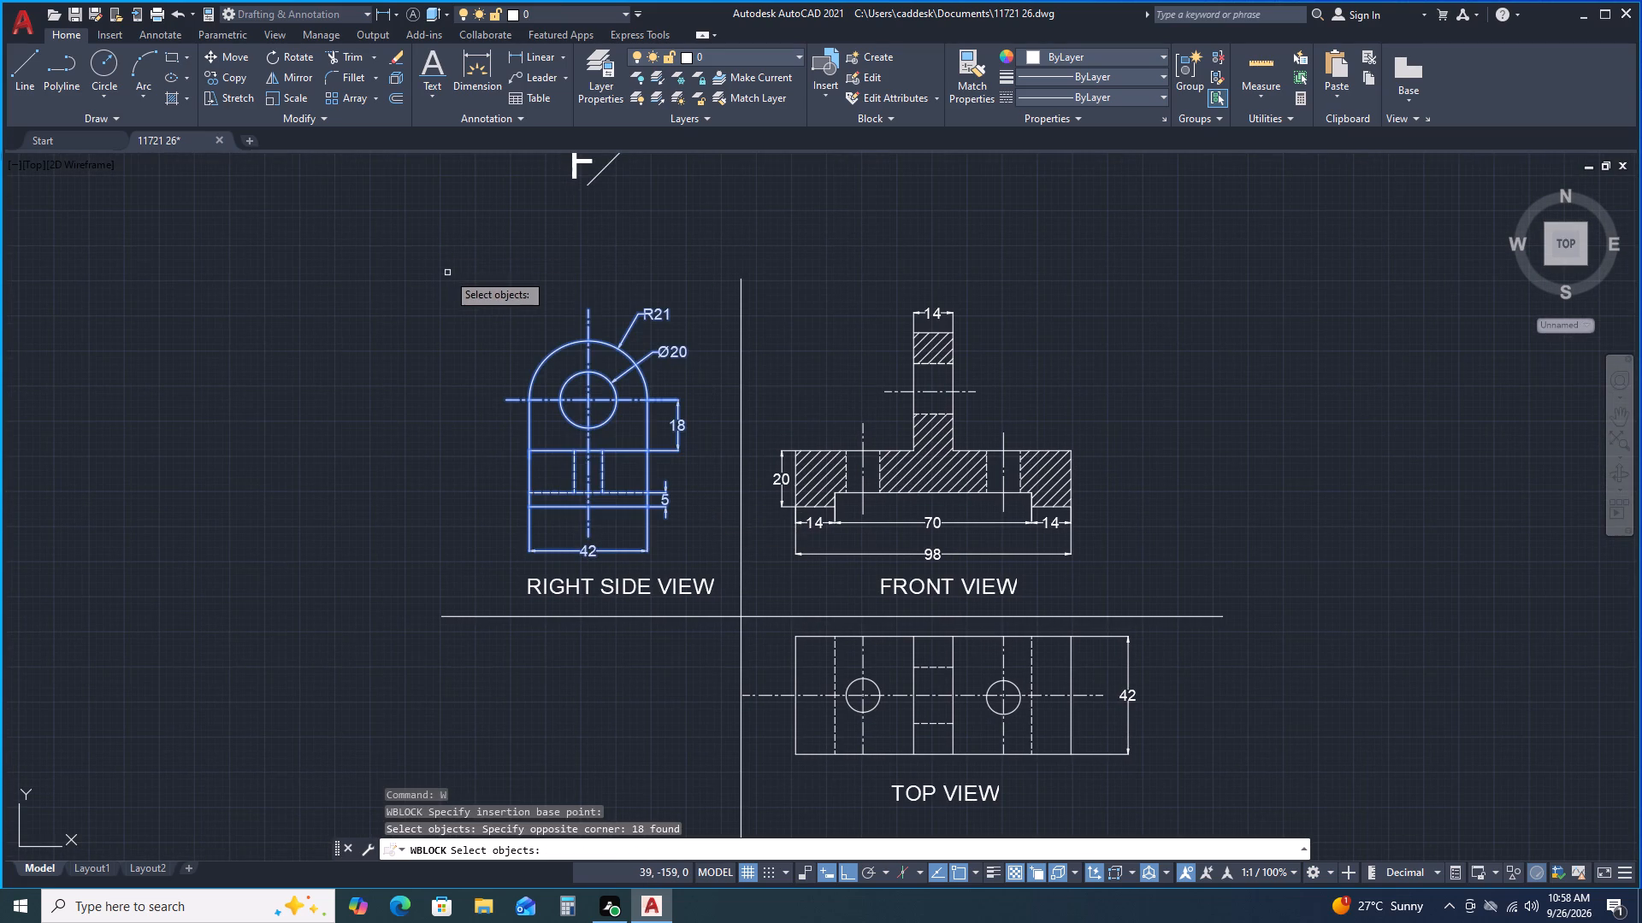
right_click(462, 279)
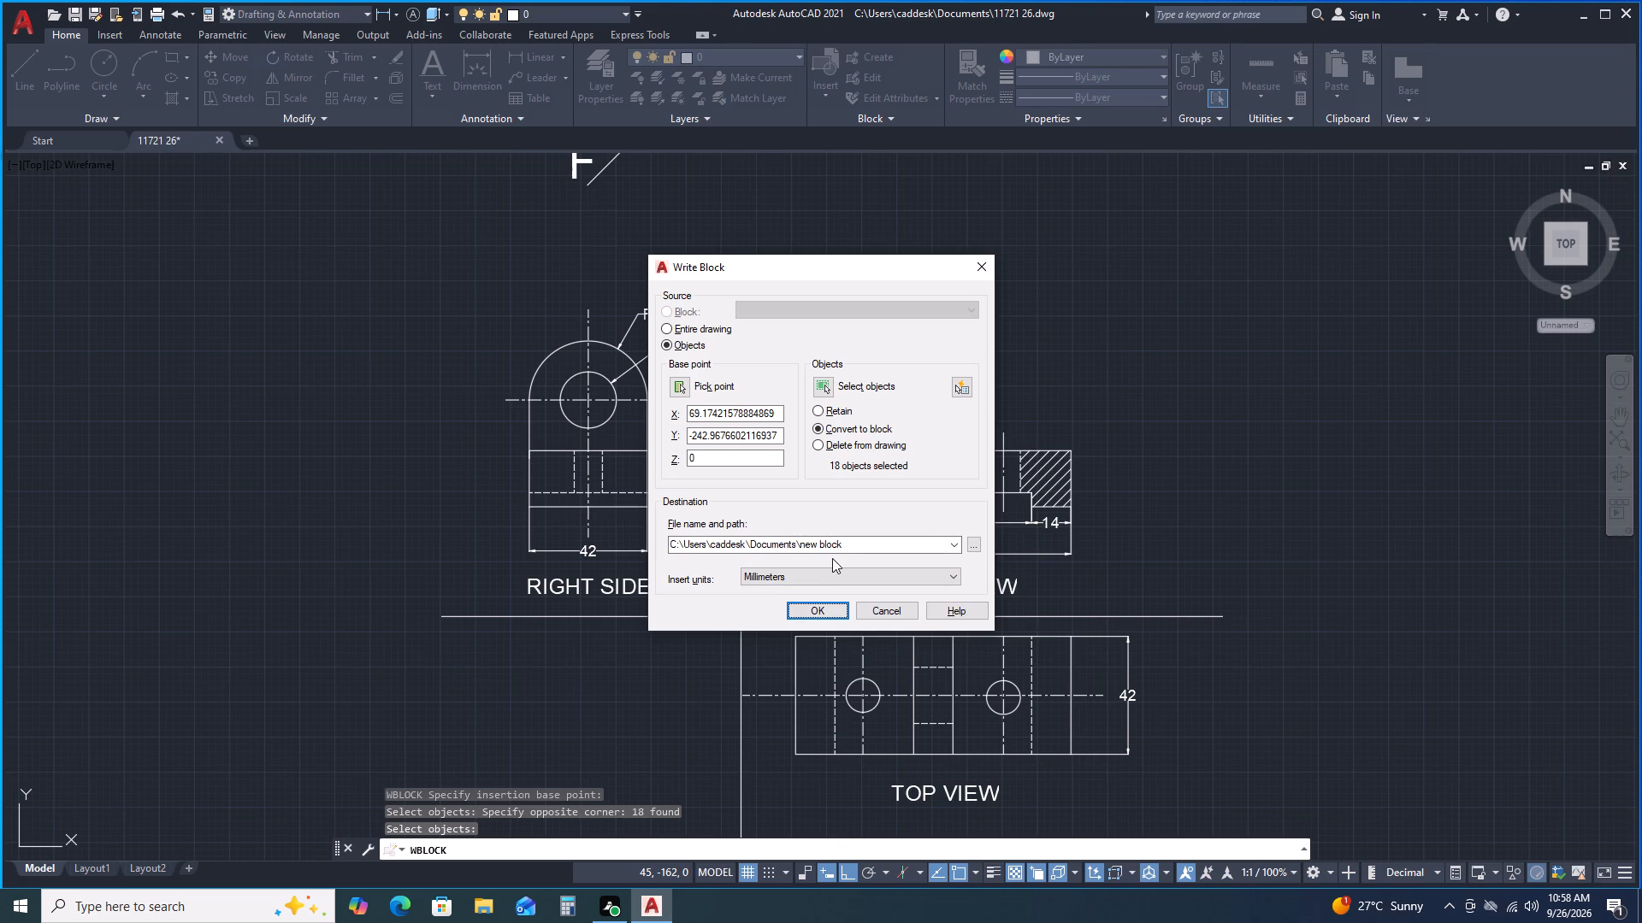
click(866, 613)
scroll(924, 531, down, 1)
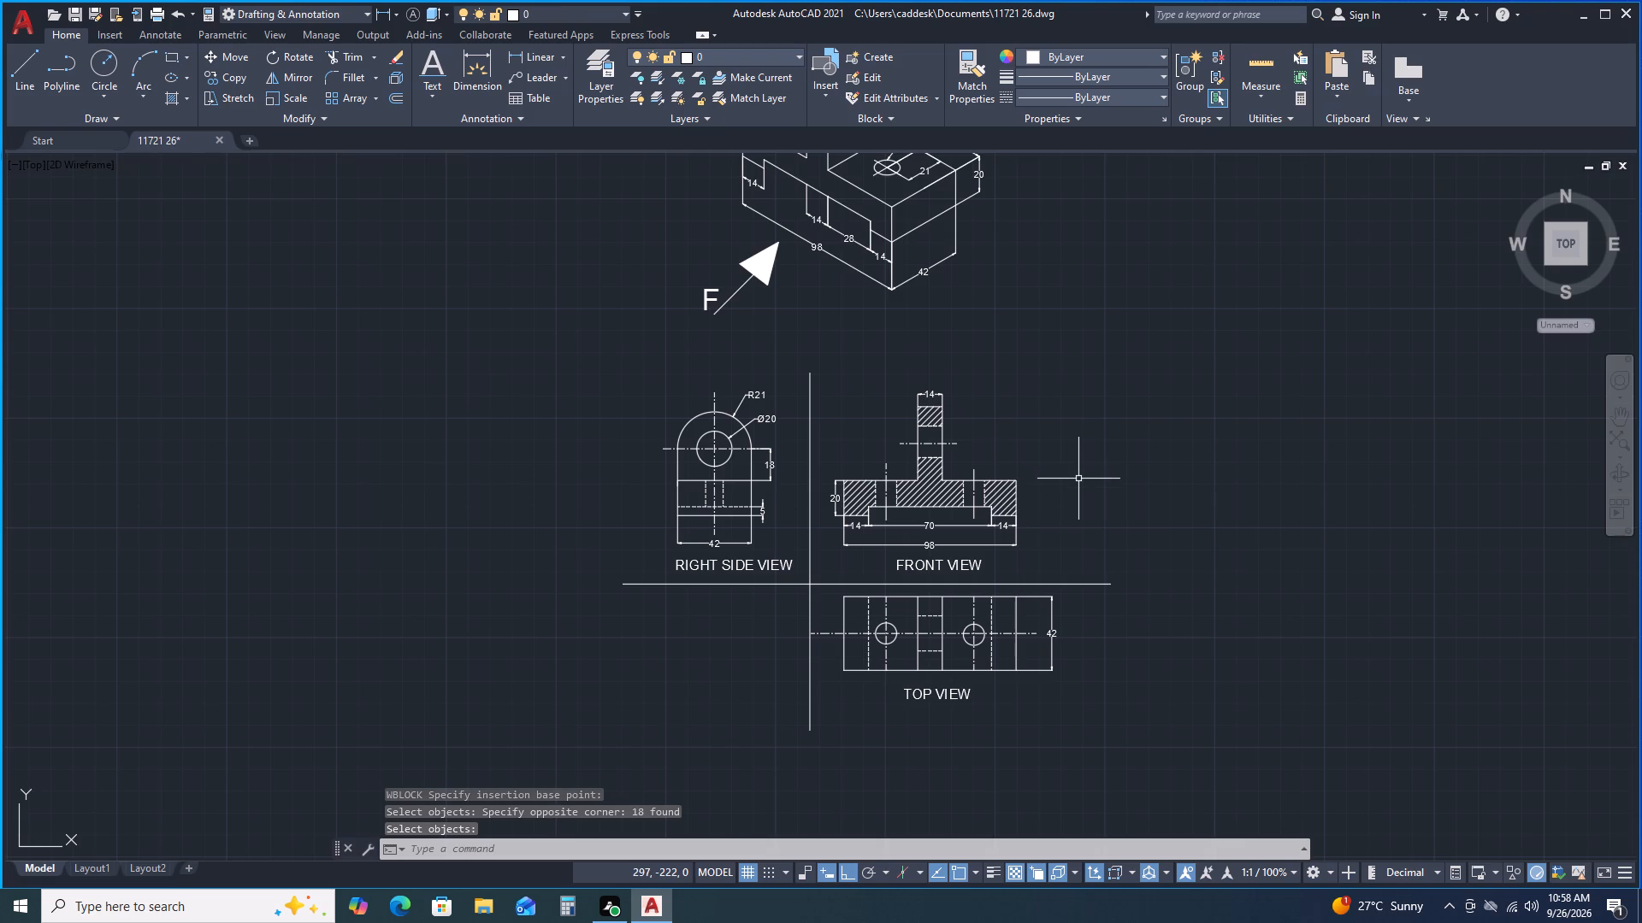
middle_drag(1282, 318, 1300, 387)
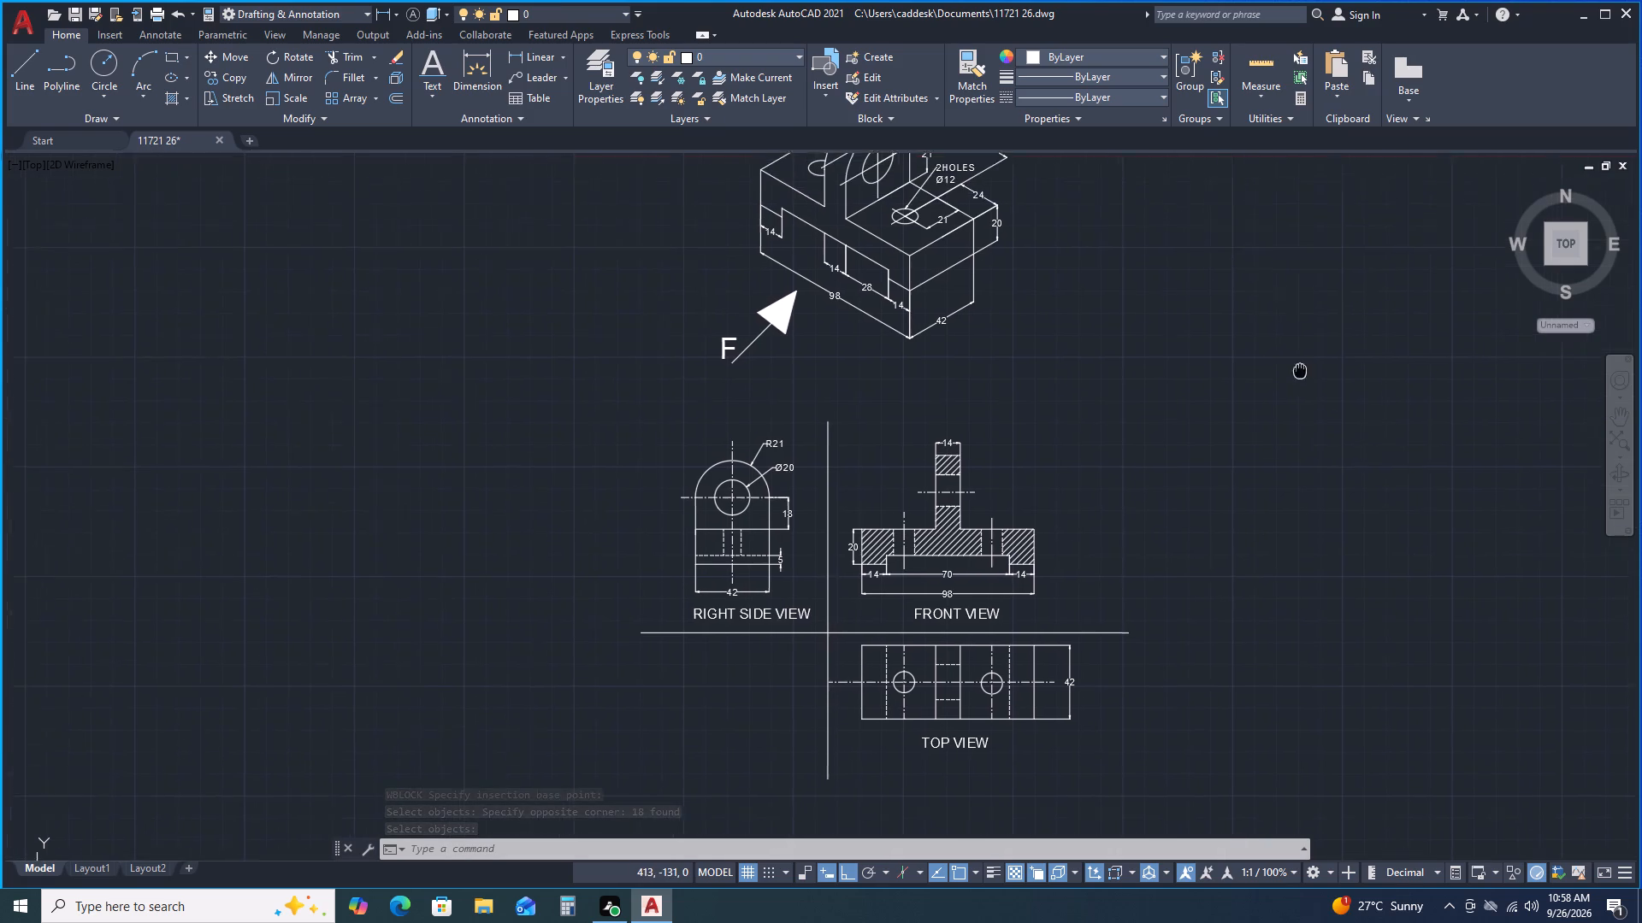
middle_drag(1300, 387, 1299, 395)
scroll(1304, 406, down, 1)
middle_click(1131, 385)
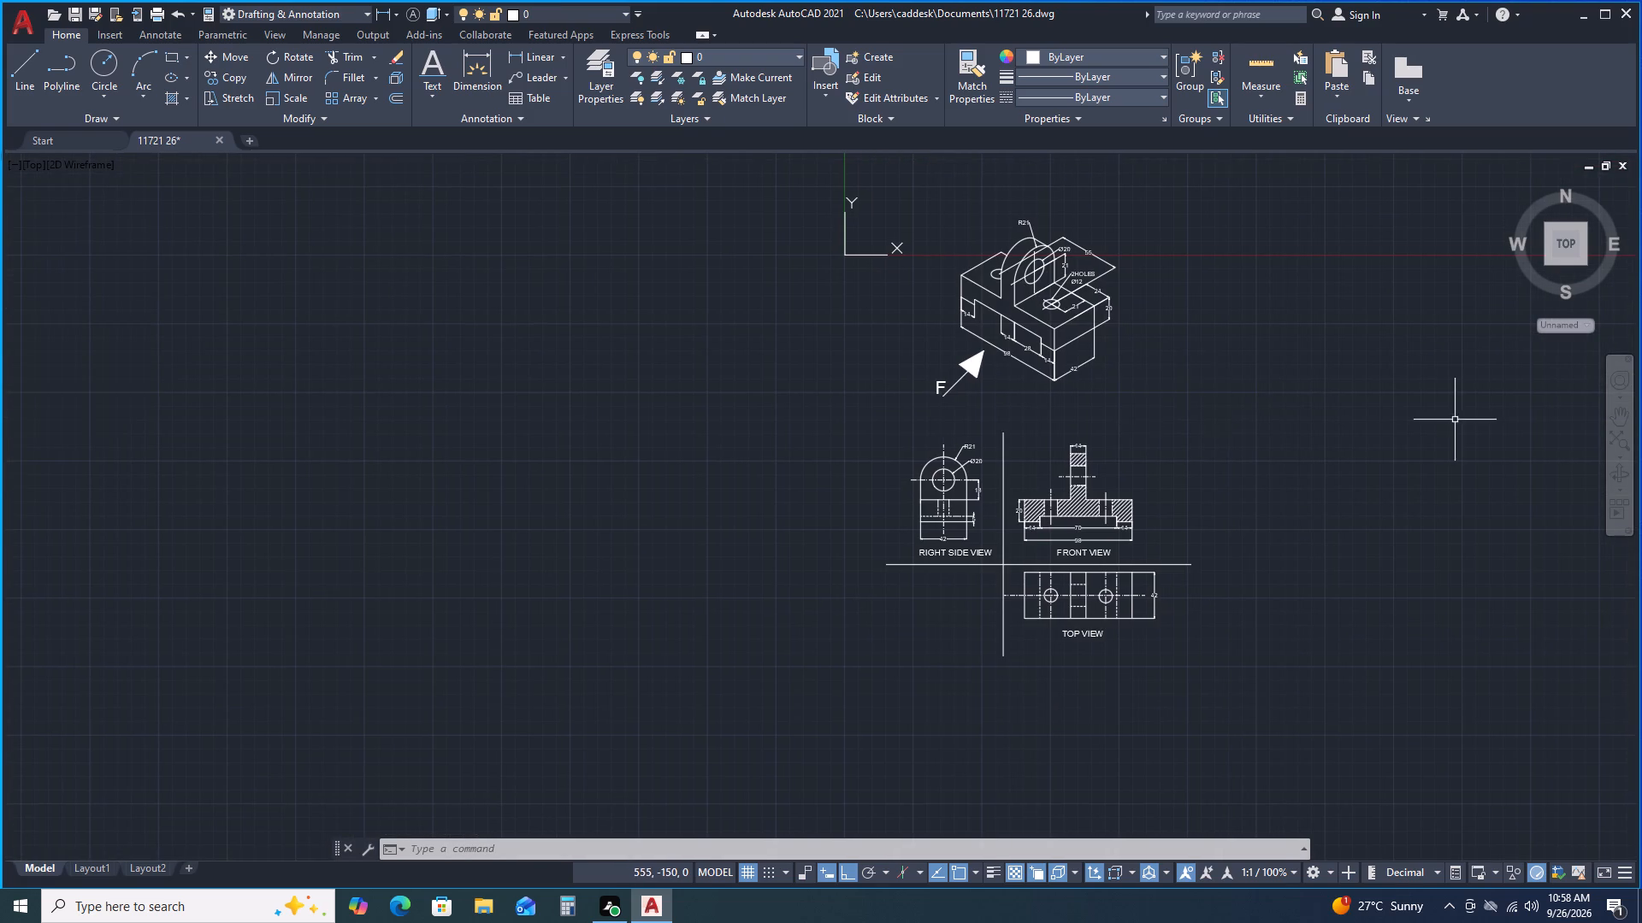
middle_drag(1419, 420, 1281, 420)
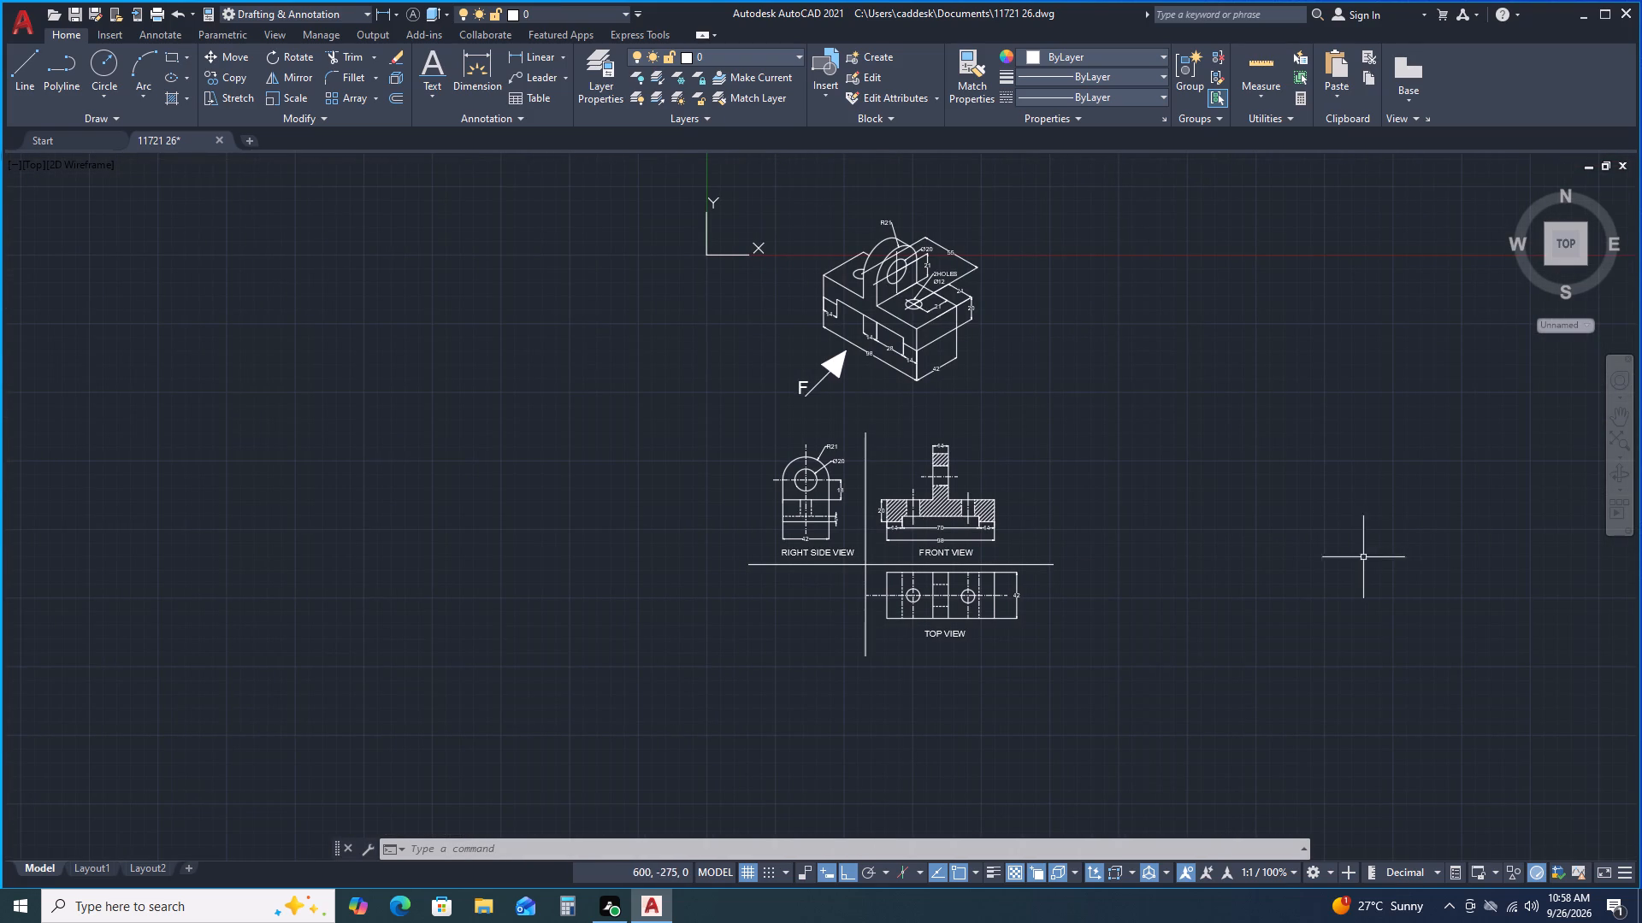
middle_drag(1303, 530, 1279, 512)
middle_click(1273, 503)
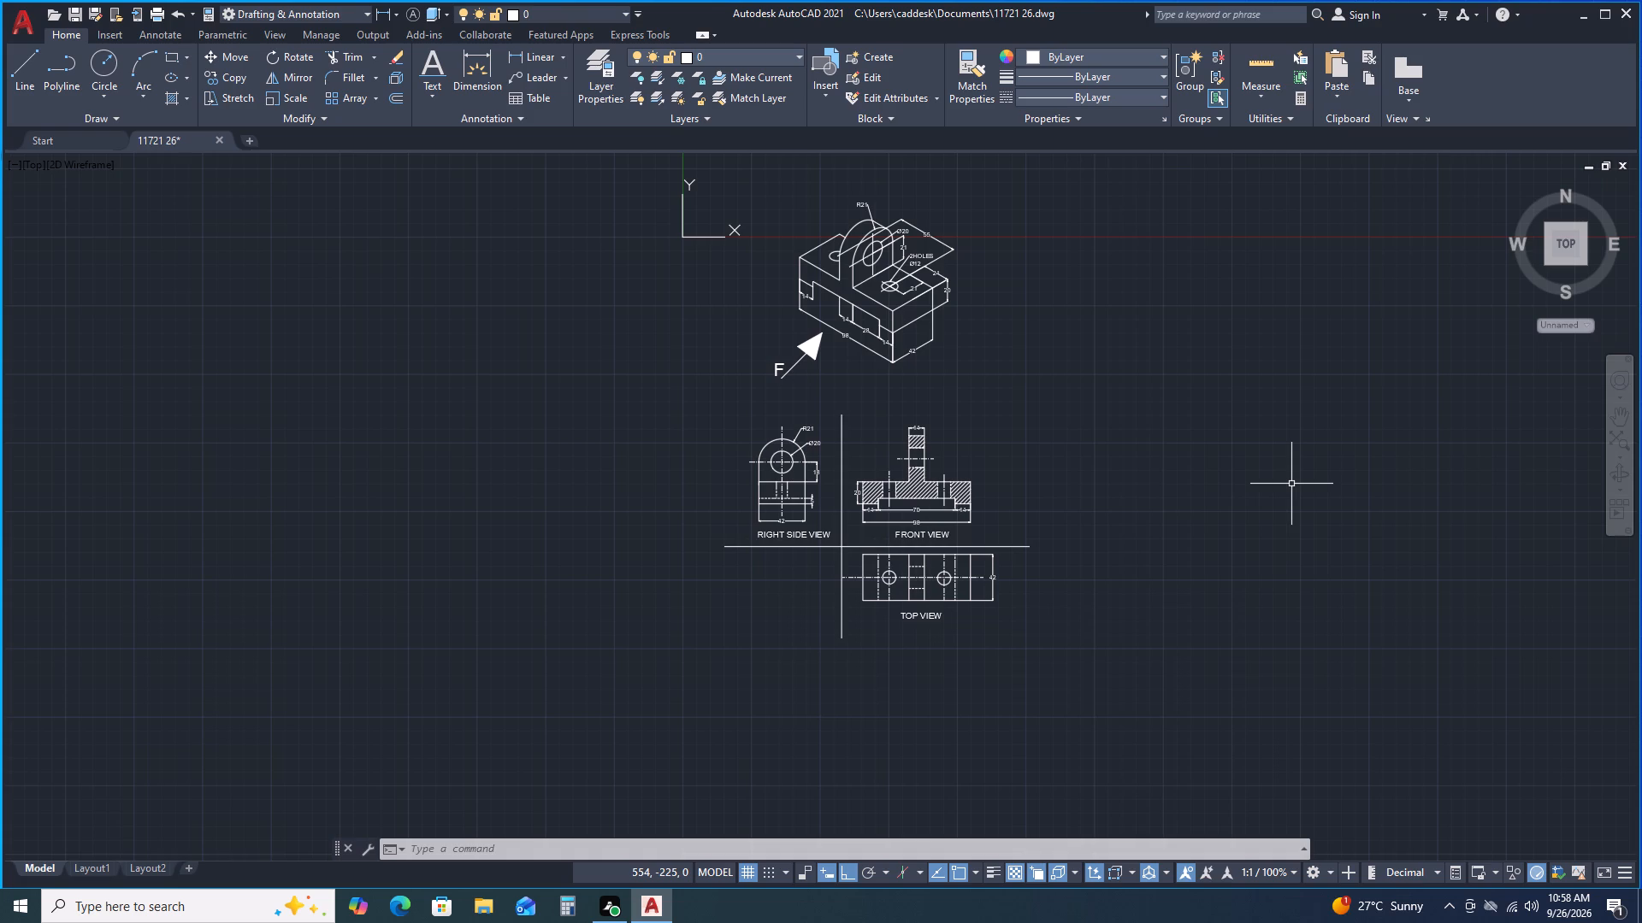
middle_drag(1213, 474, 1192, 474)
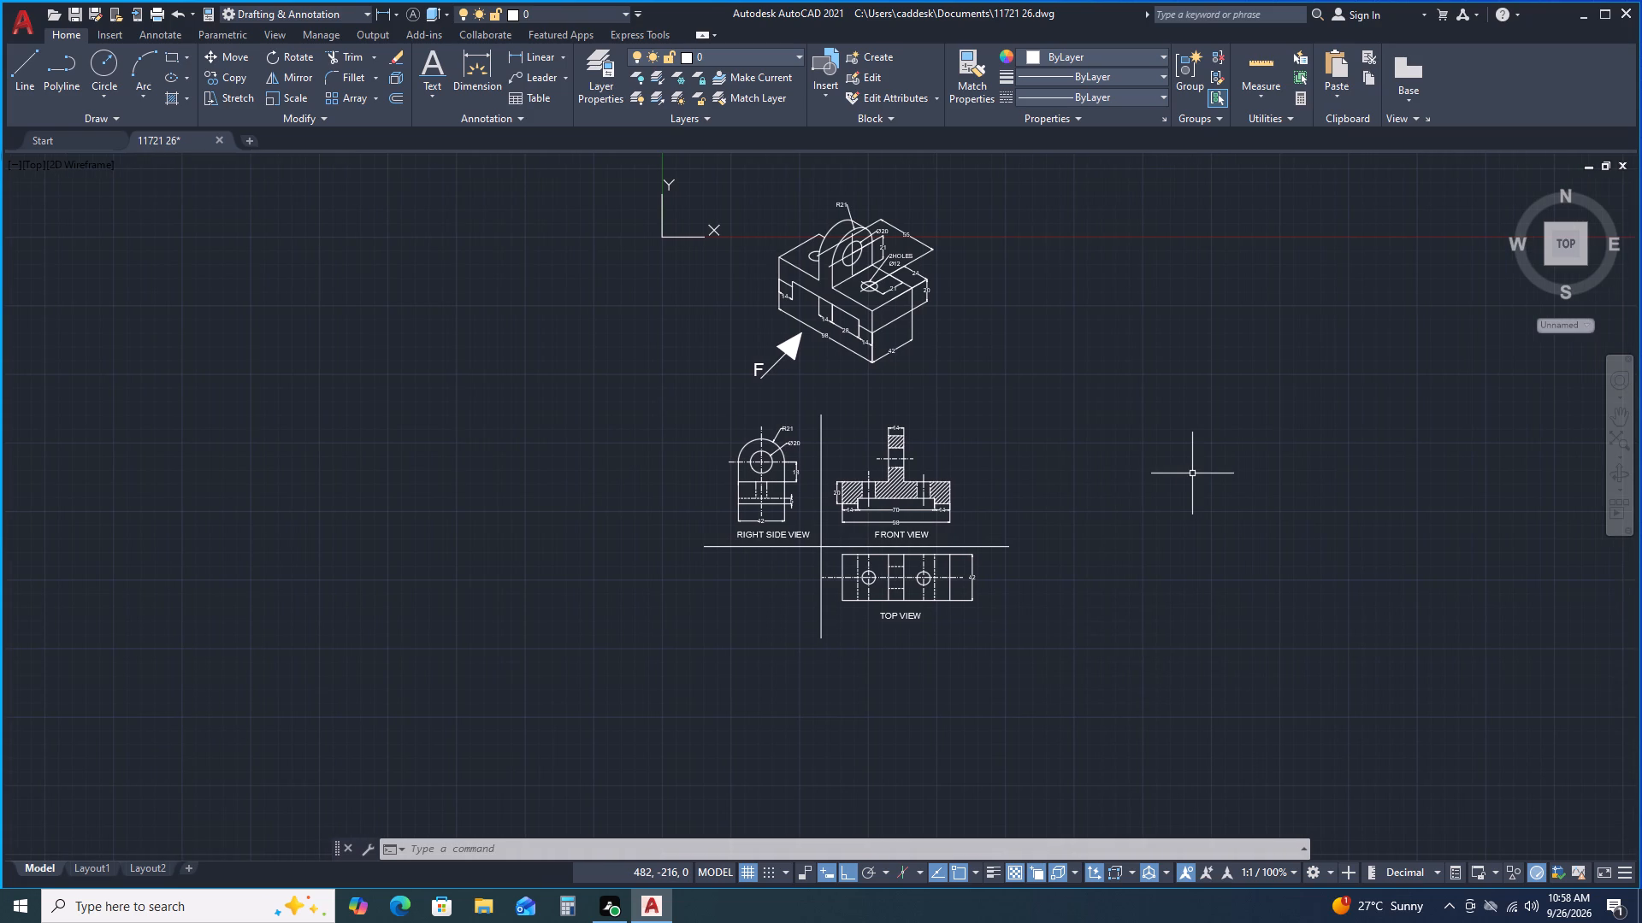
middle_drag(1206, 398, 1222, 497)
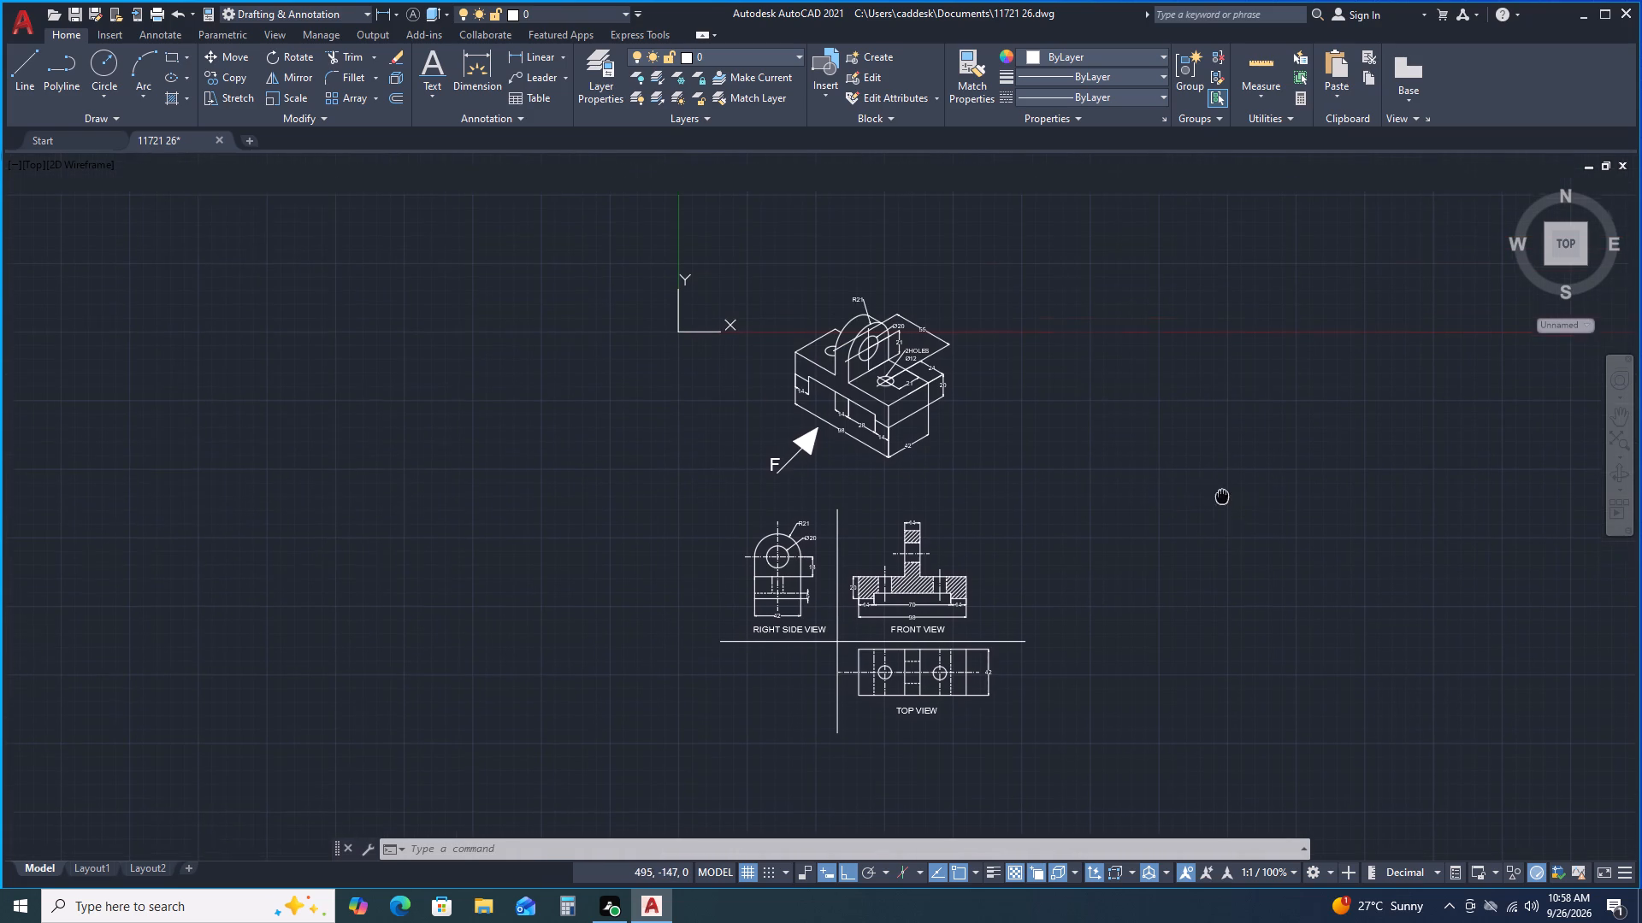
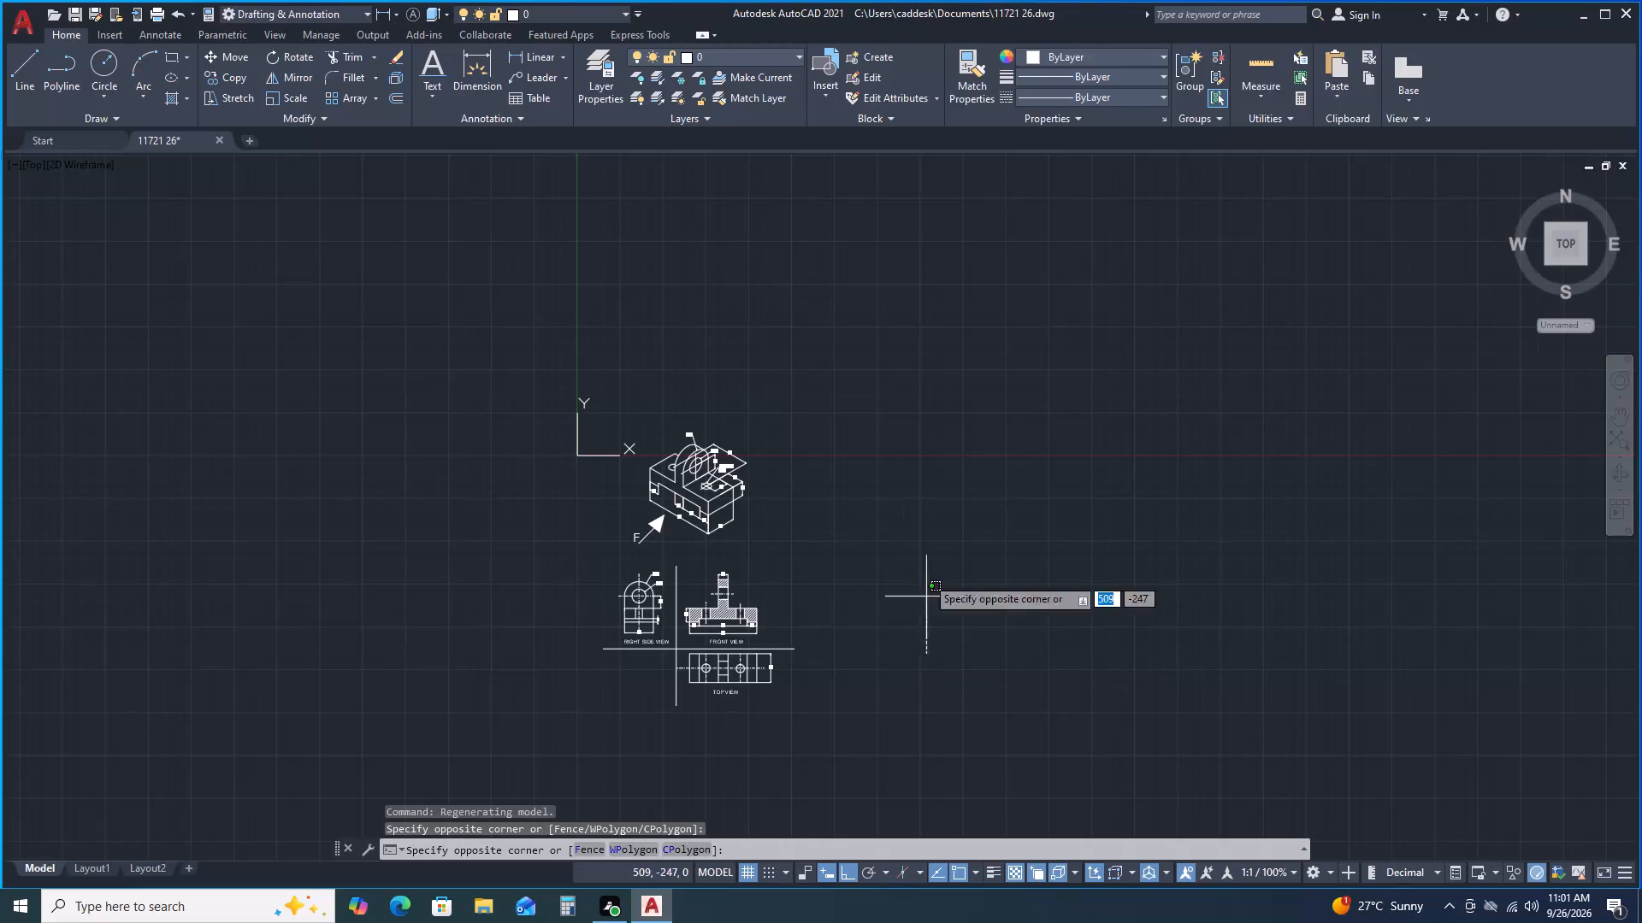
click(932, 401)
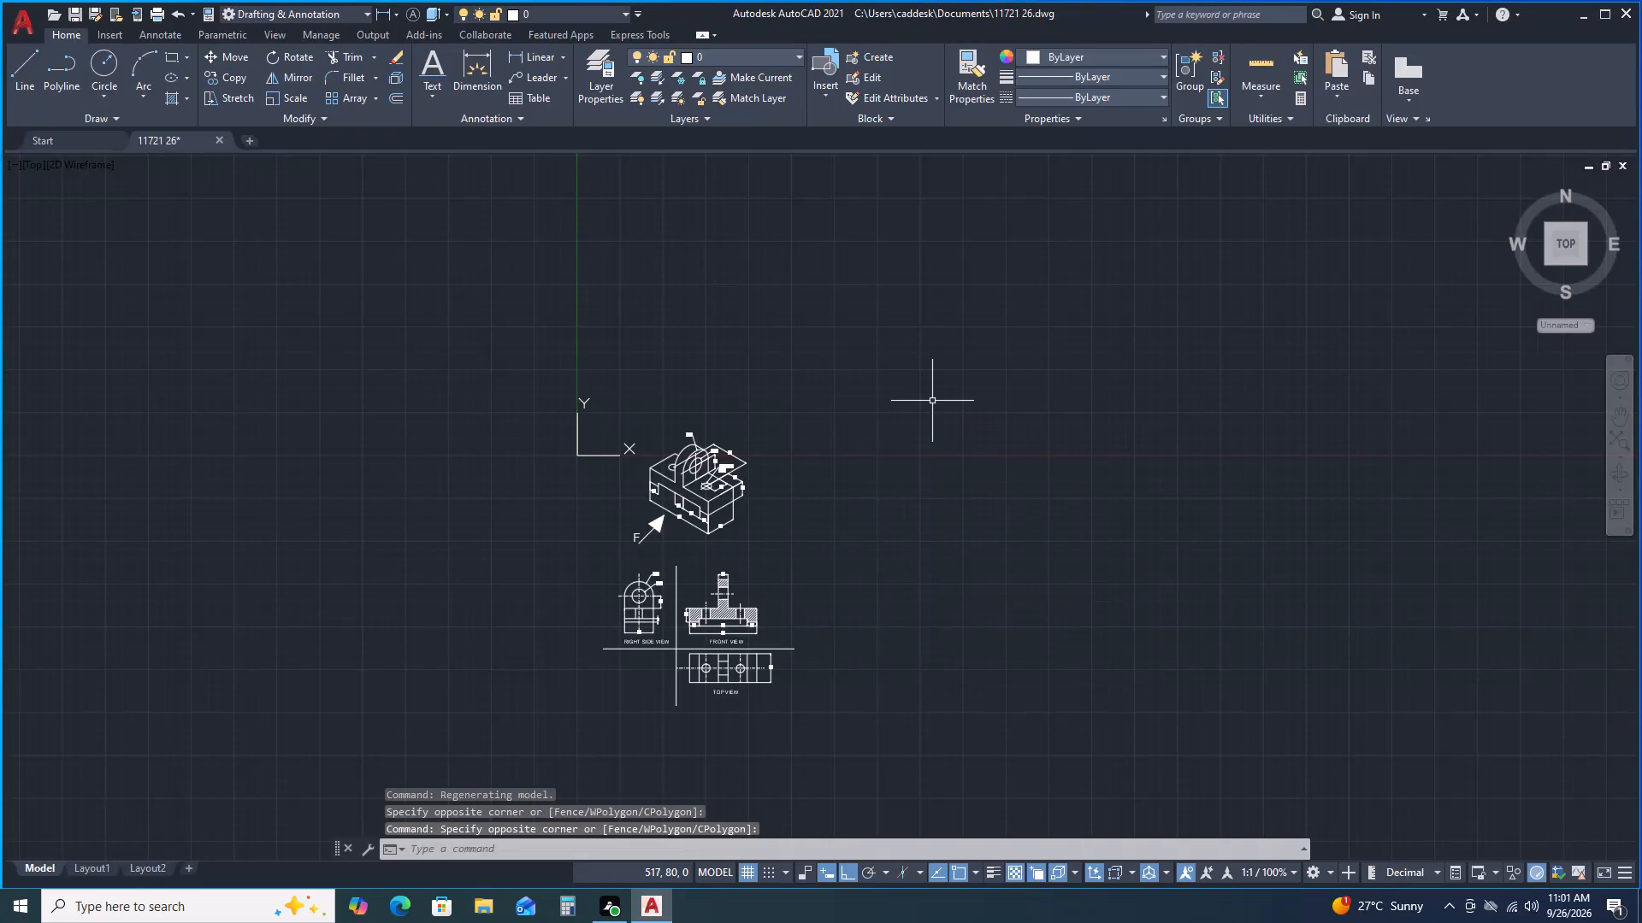
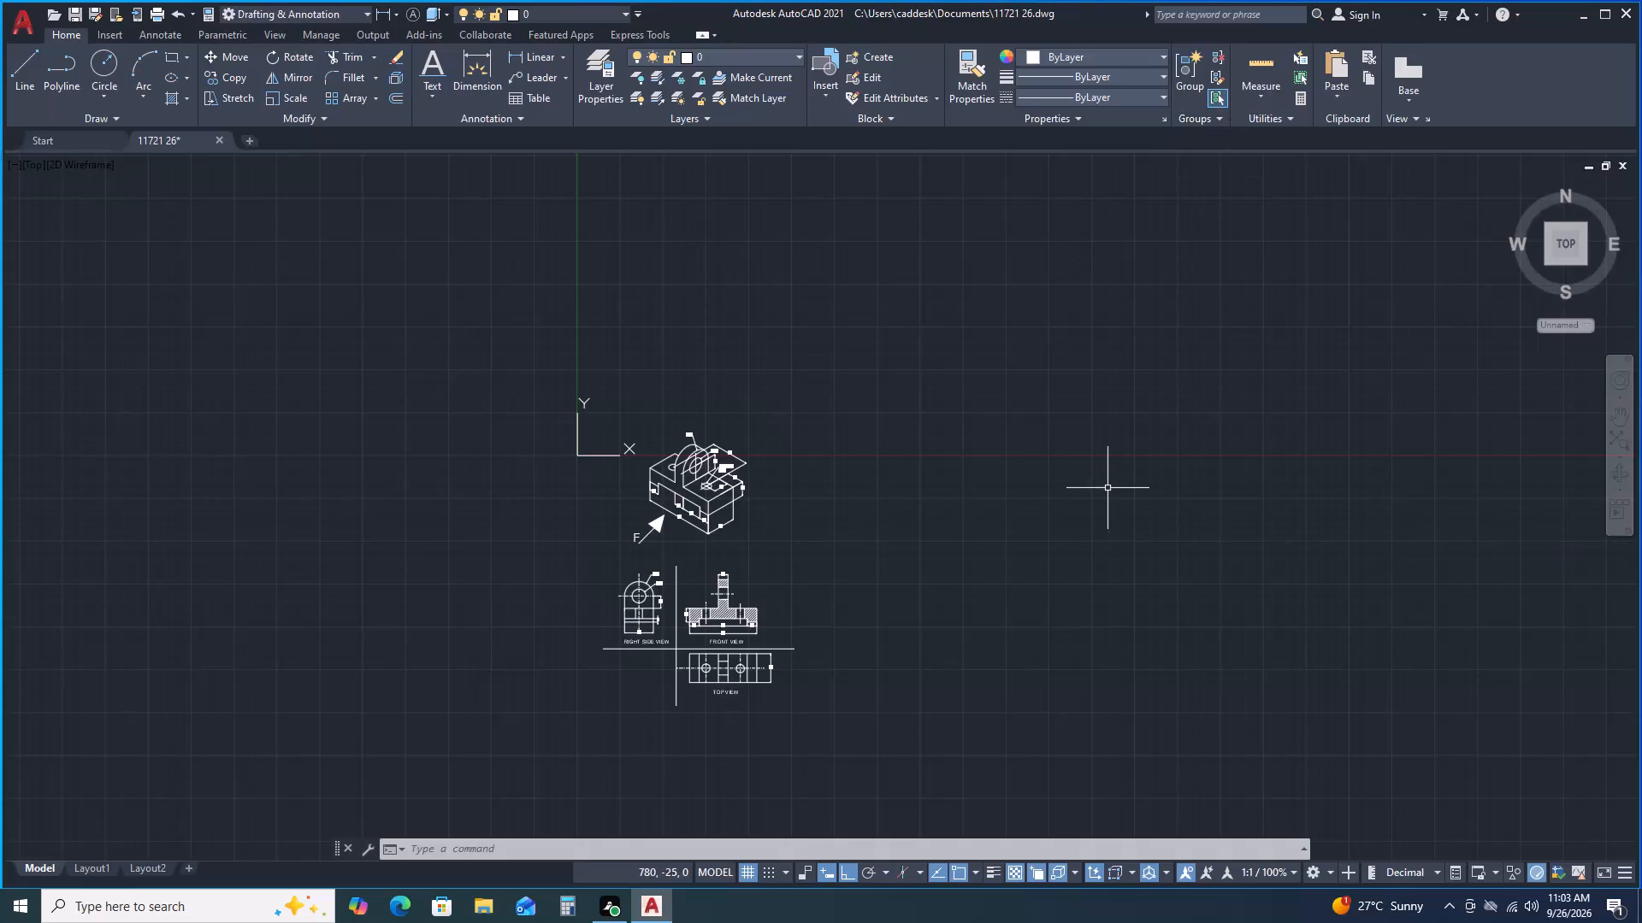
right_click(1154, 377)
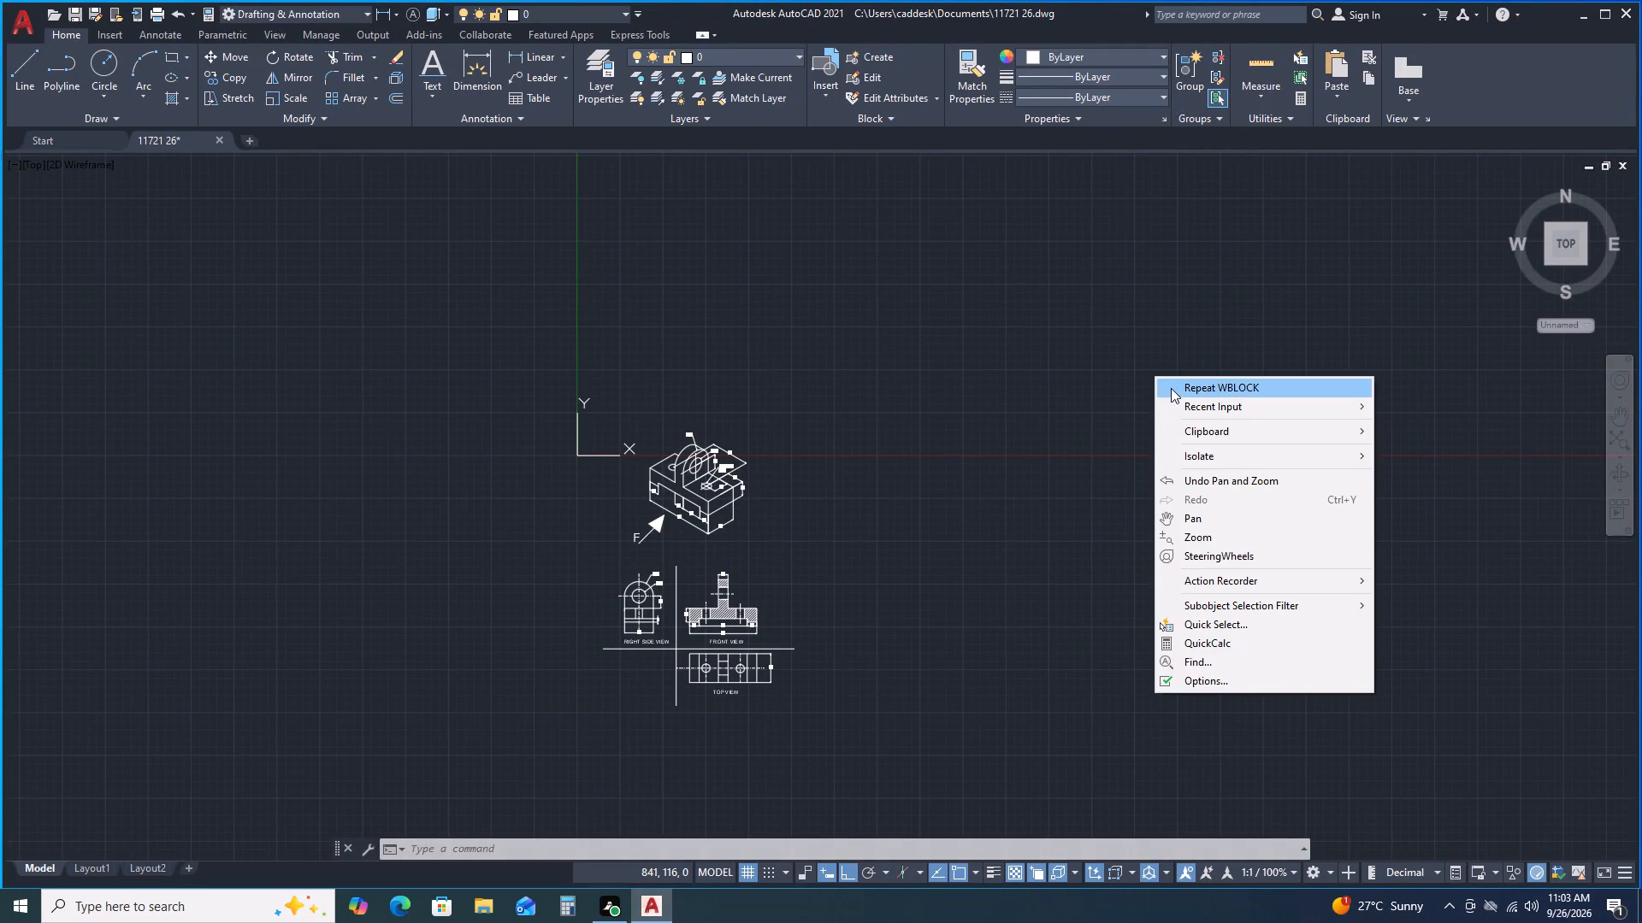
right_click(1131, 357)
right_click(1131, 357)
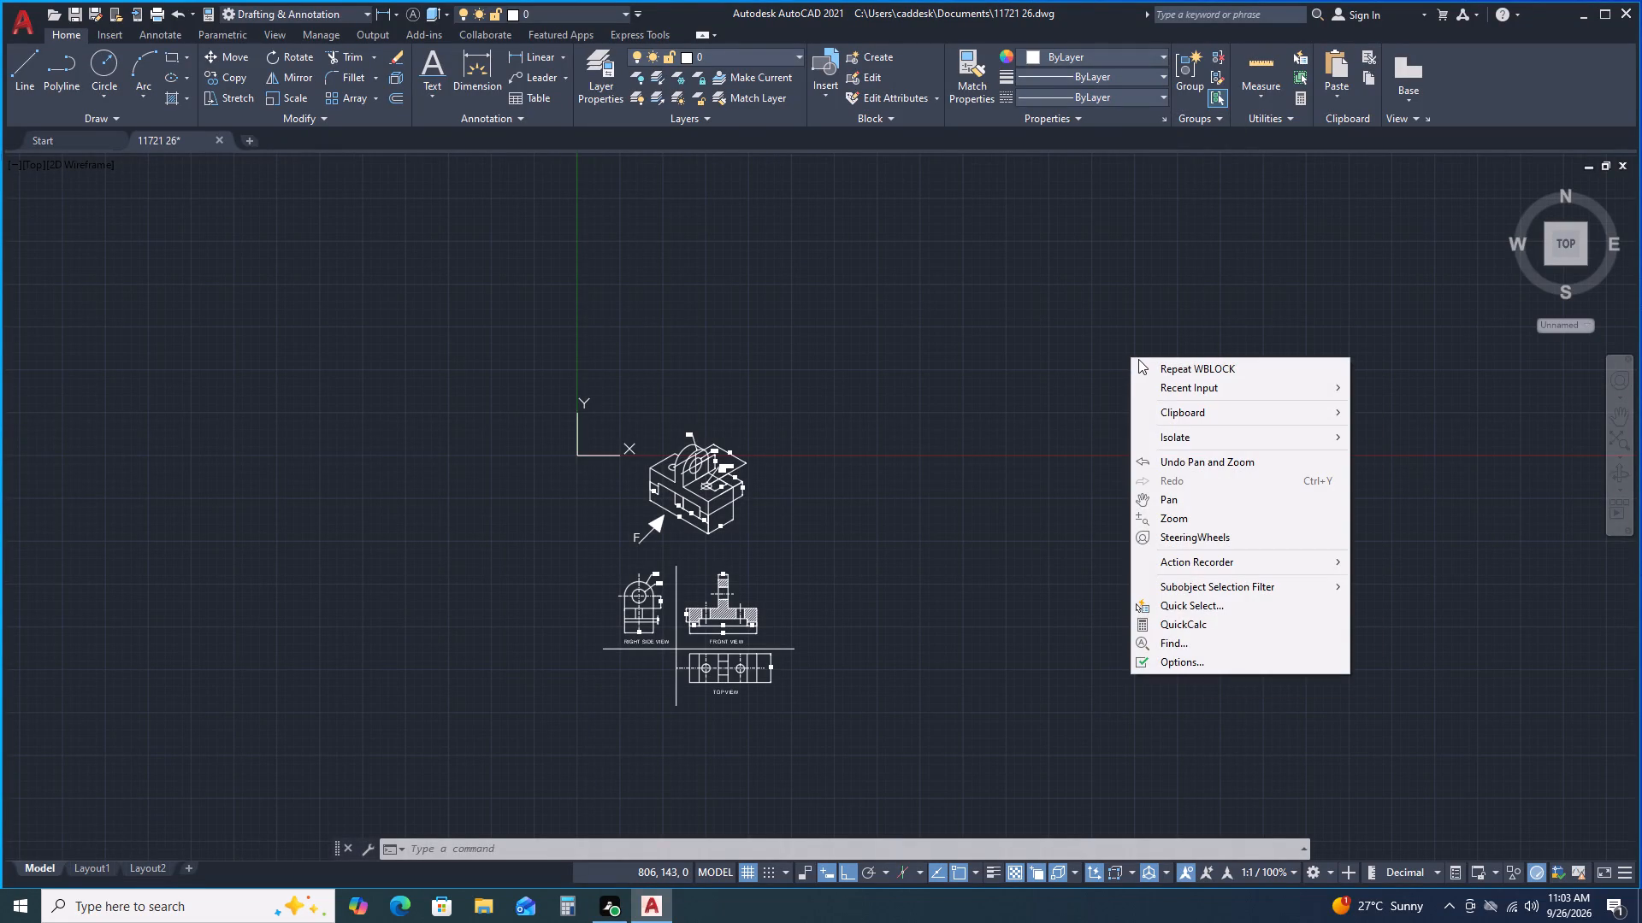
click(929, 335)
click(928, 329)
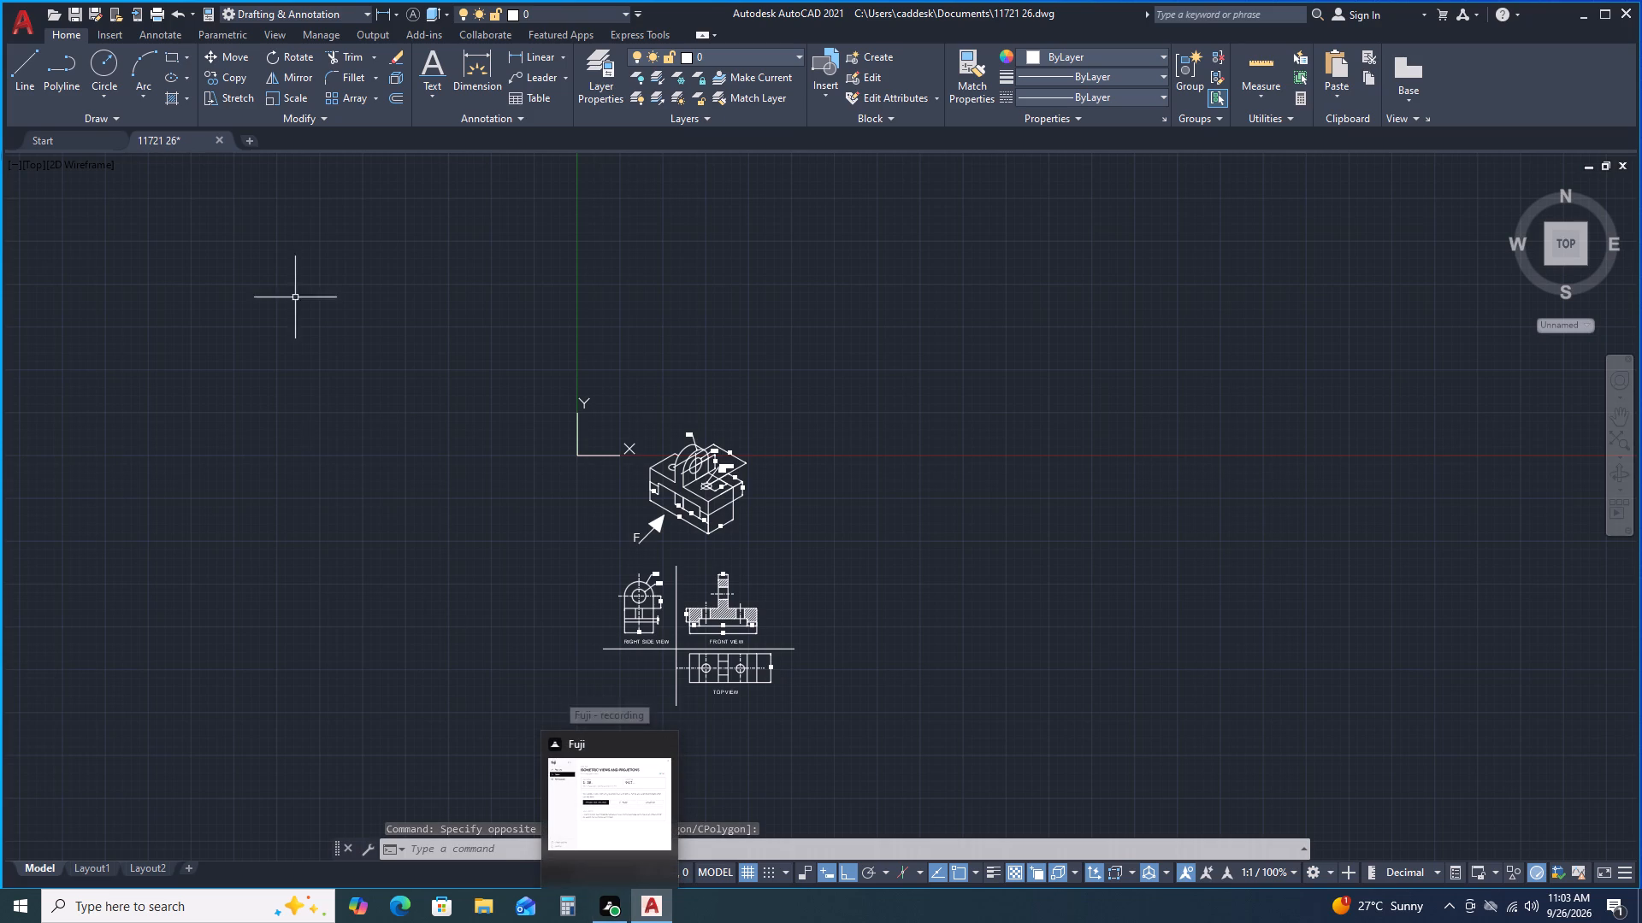
Start a new blank drawing alongside the open bracket drawing.
click(249, 144)
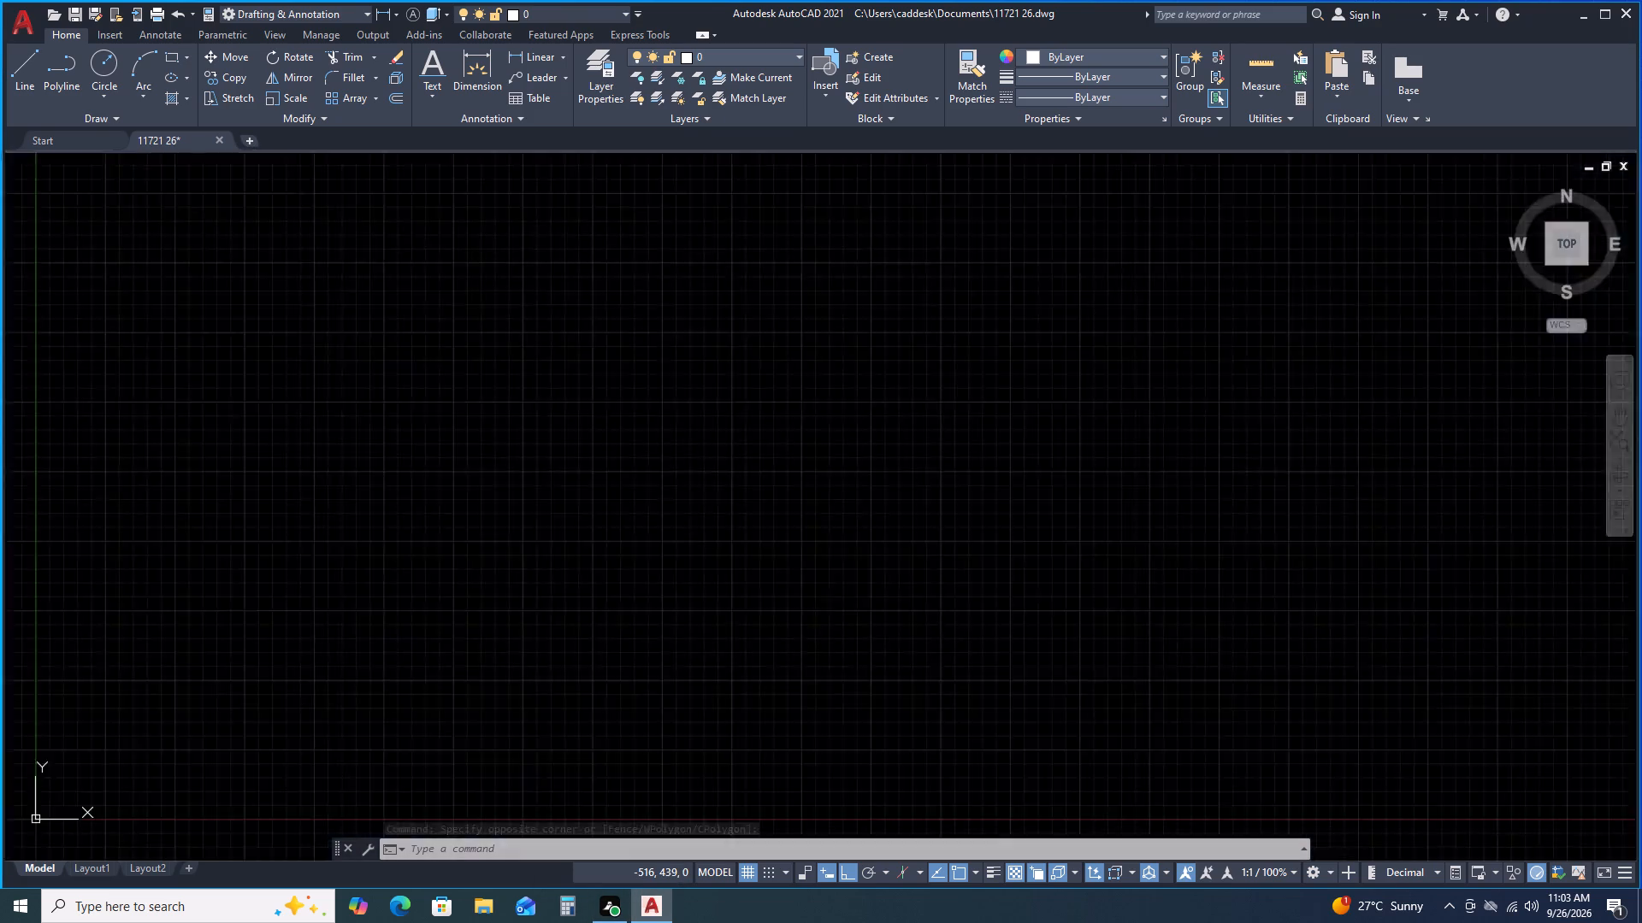
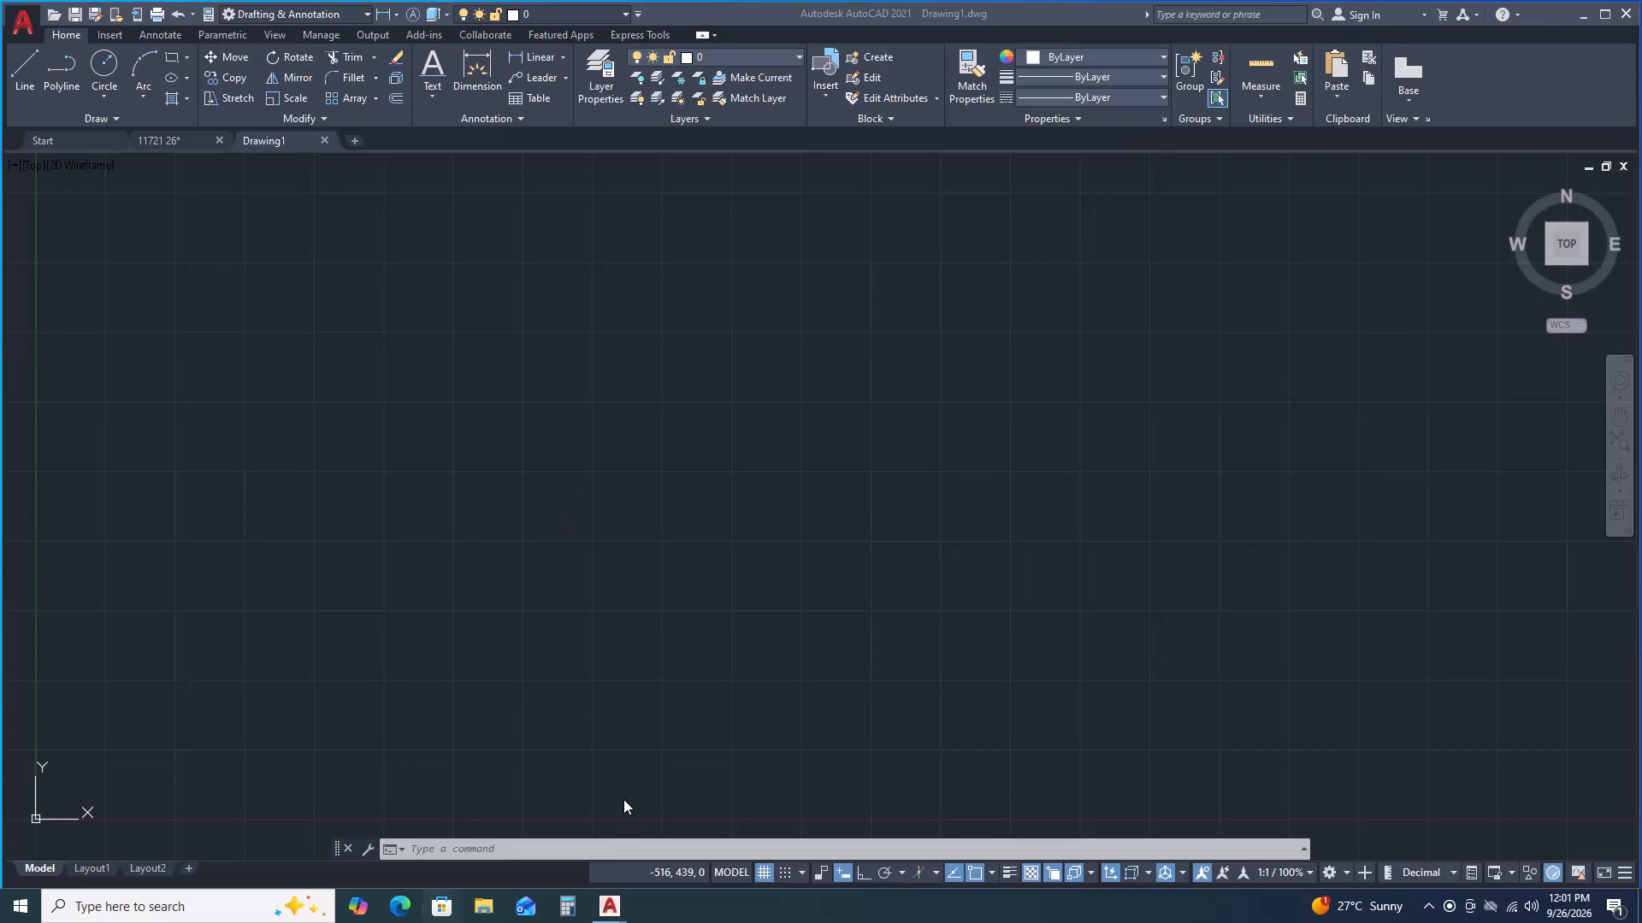
Close the running Calculator app.
right_click(572, 914)
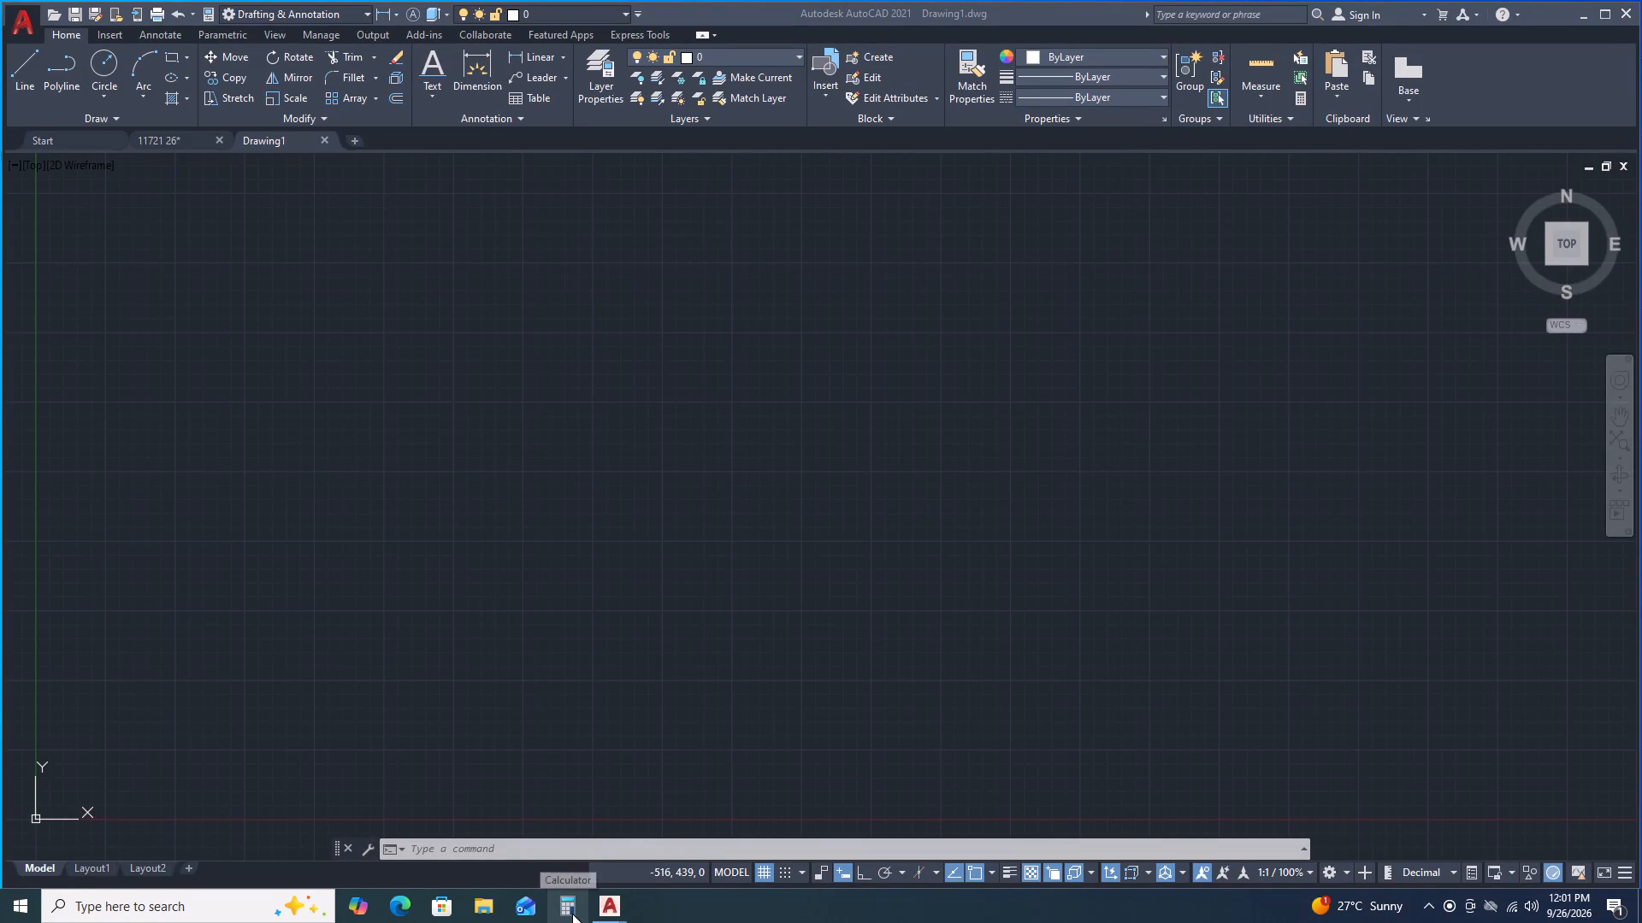
click(560, 873)
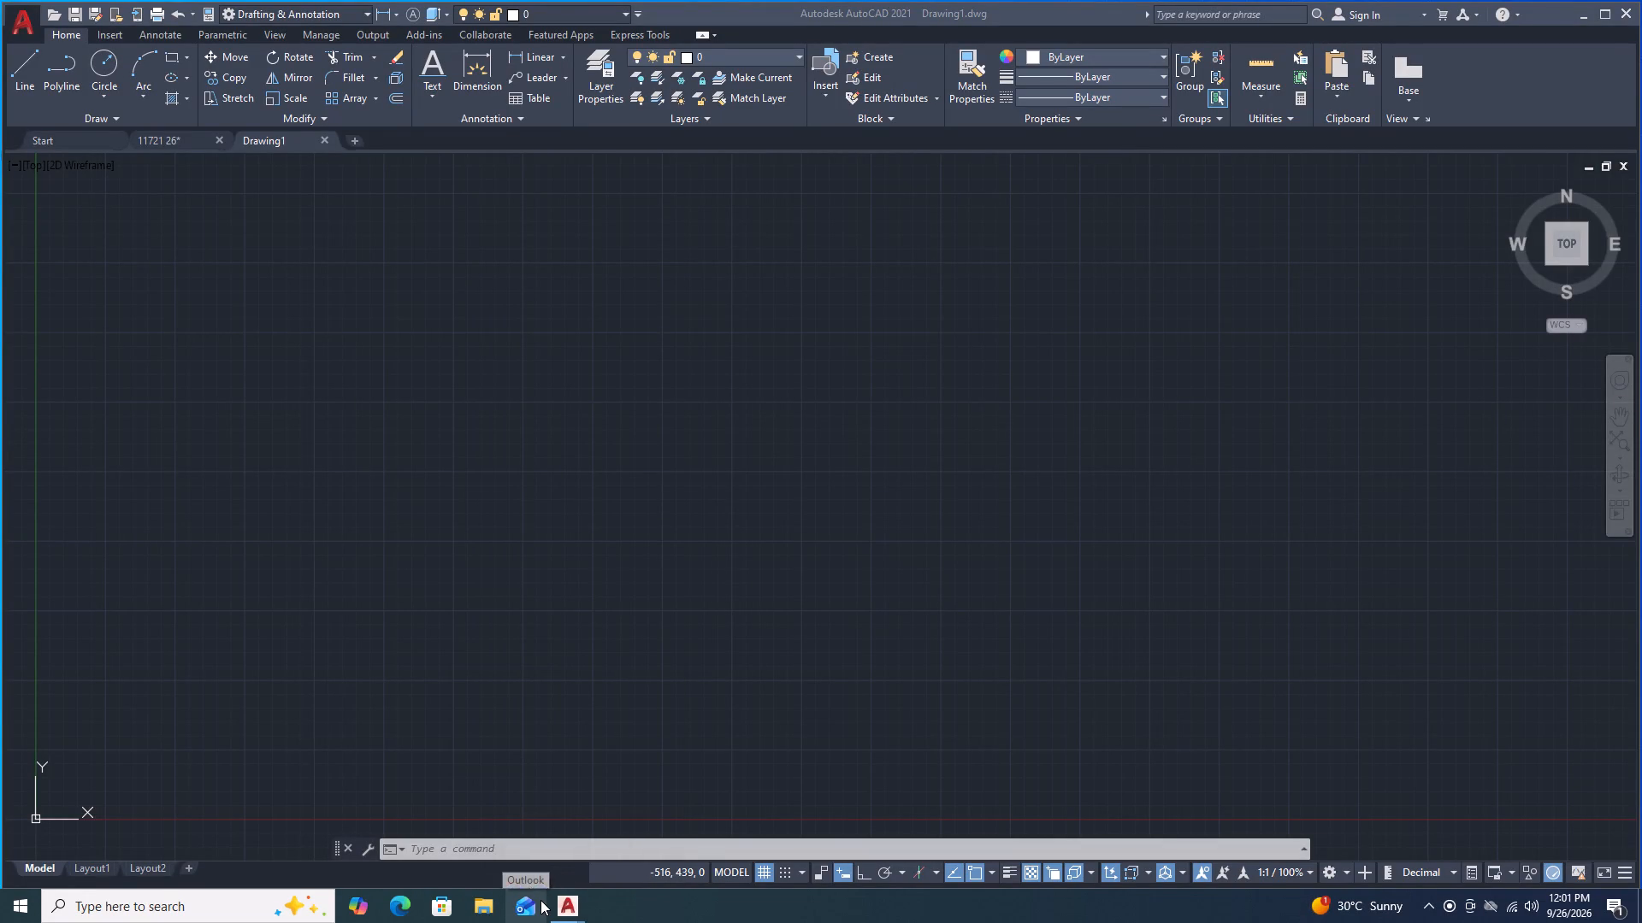
Switch back to the open bracket drawing 11721 26.
click(180, 139)
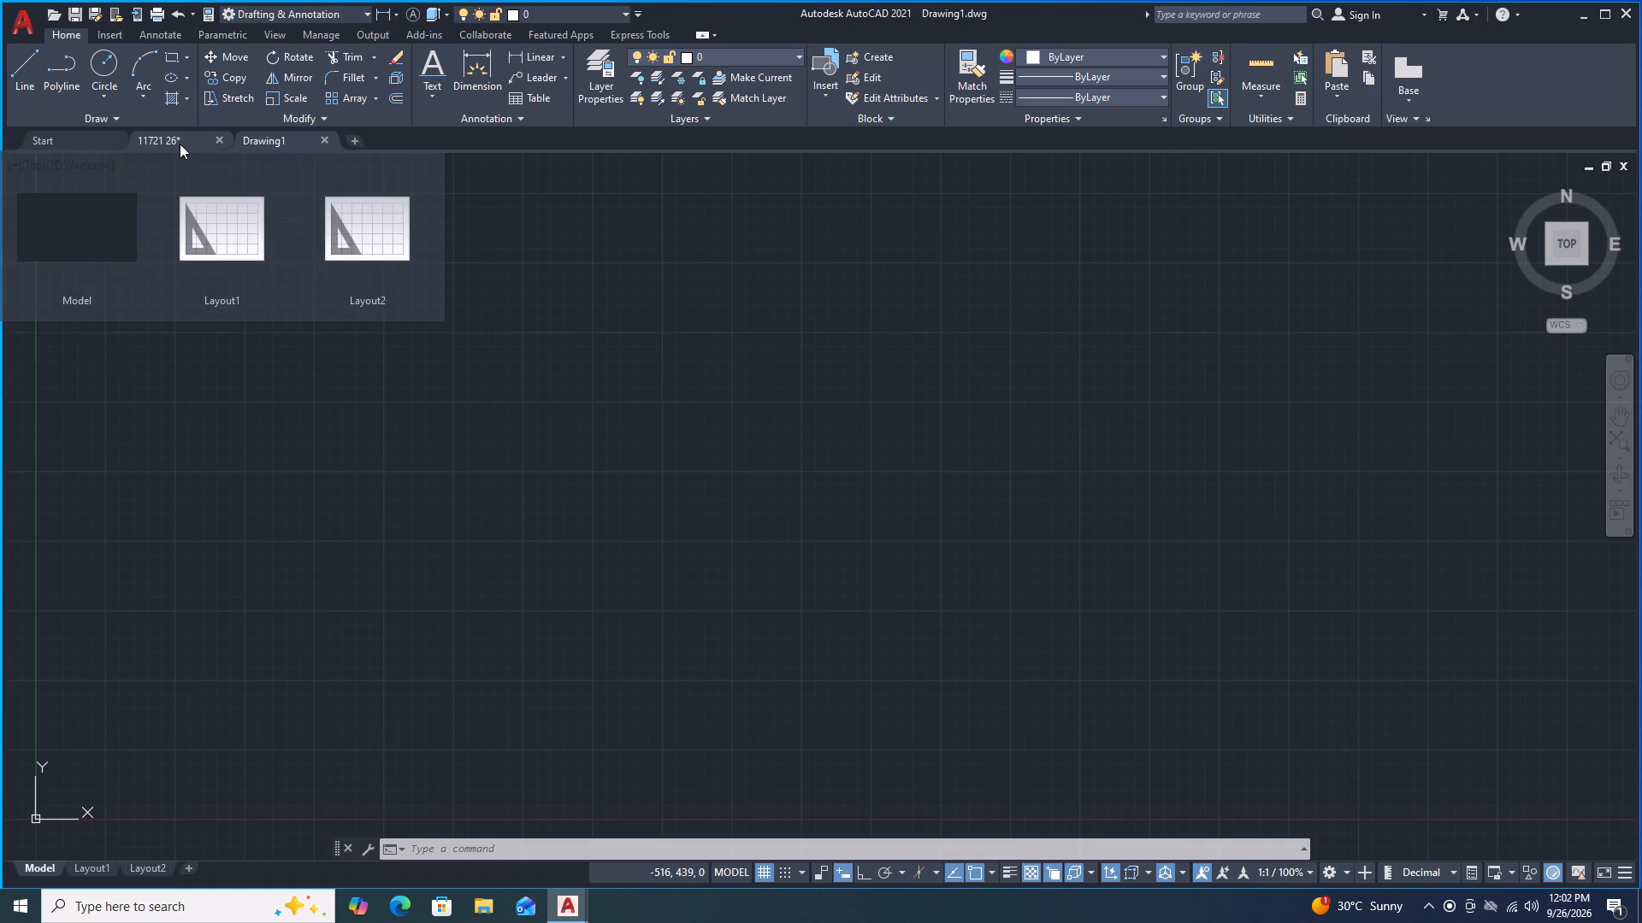
click(180, 144)
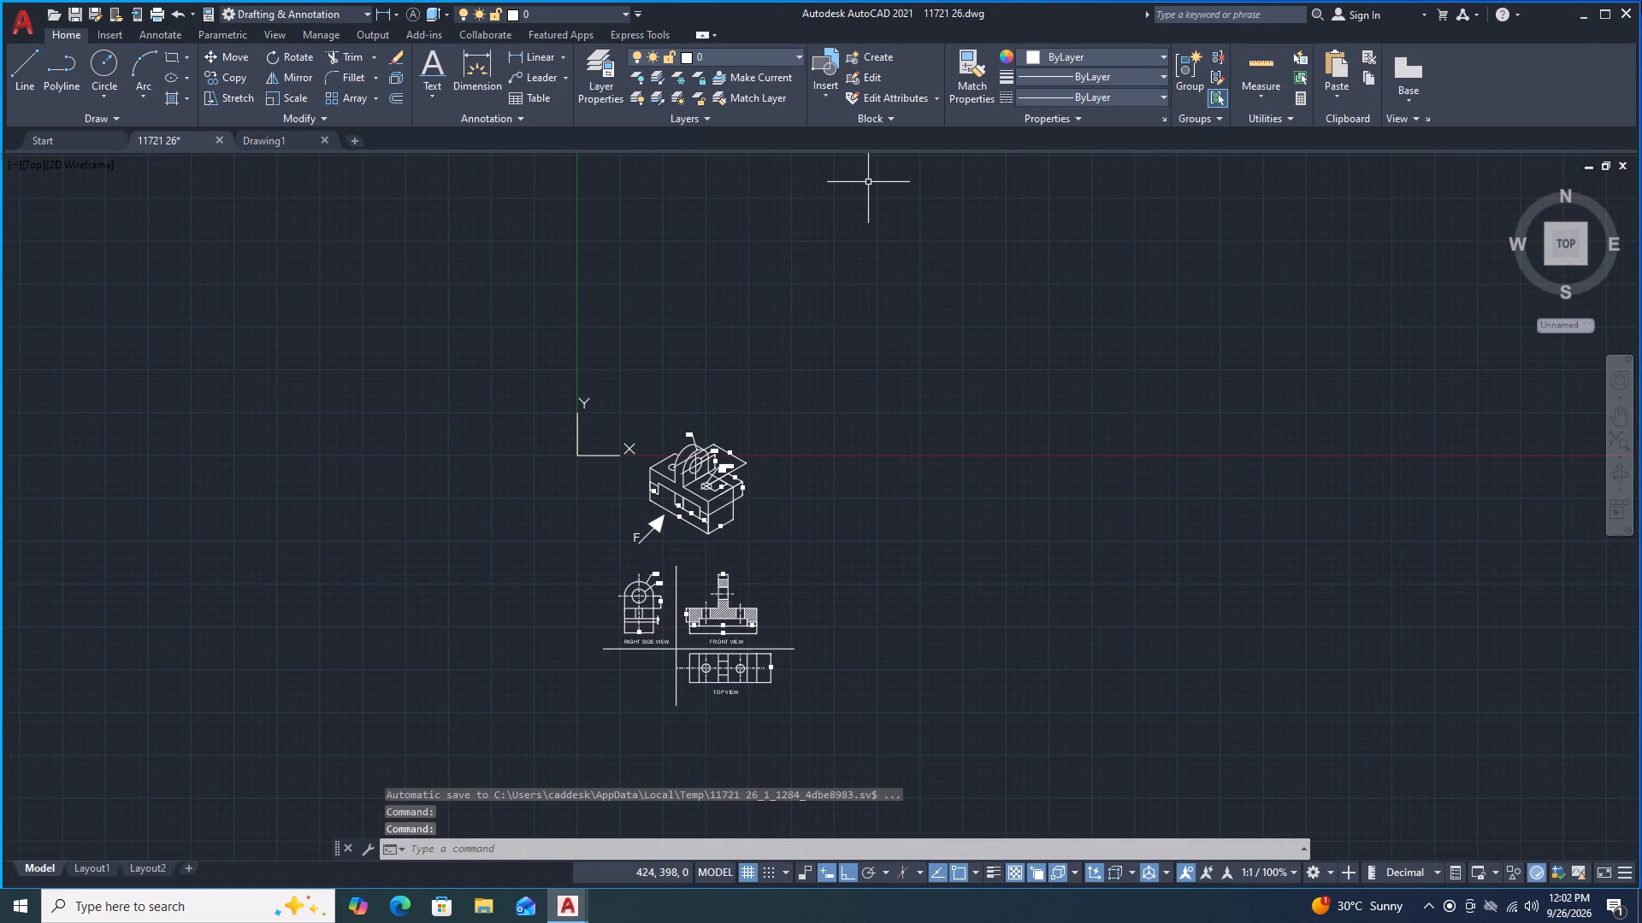
Minimize AutoCAD and launch the Fuji app from the desktop.
click(1578, 16)
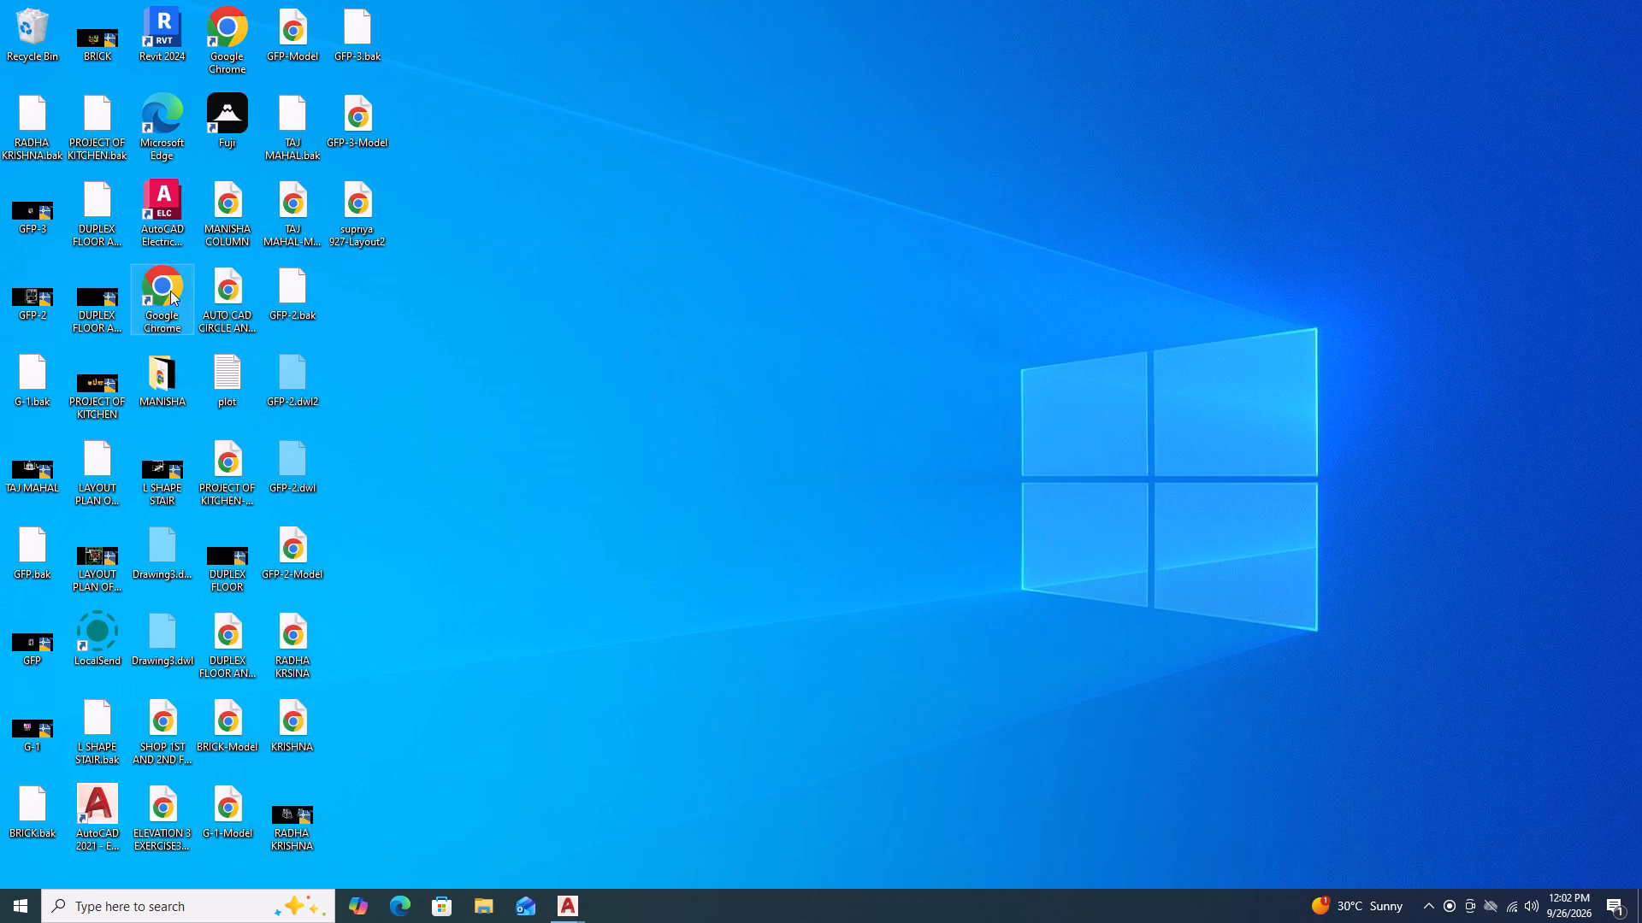
double_click(227, 116)
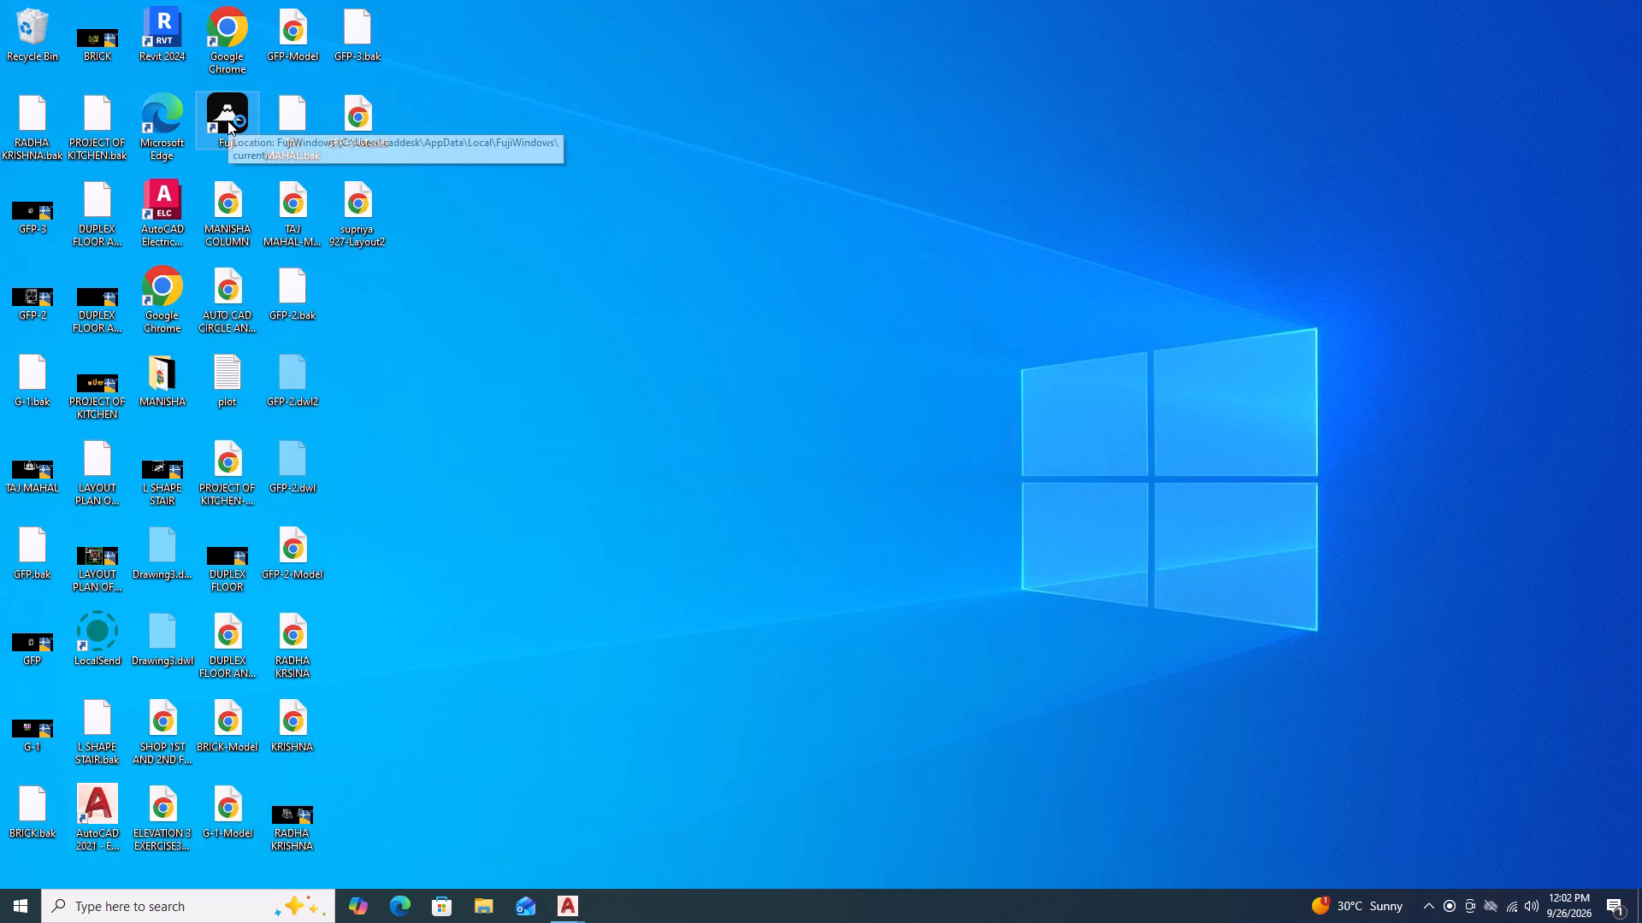
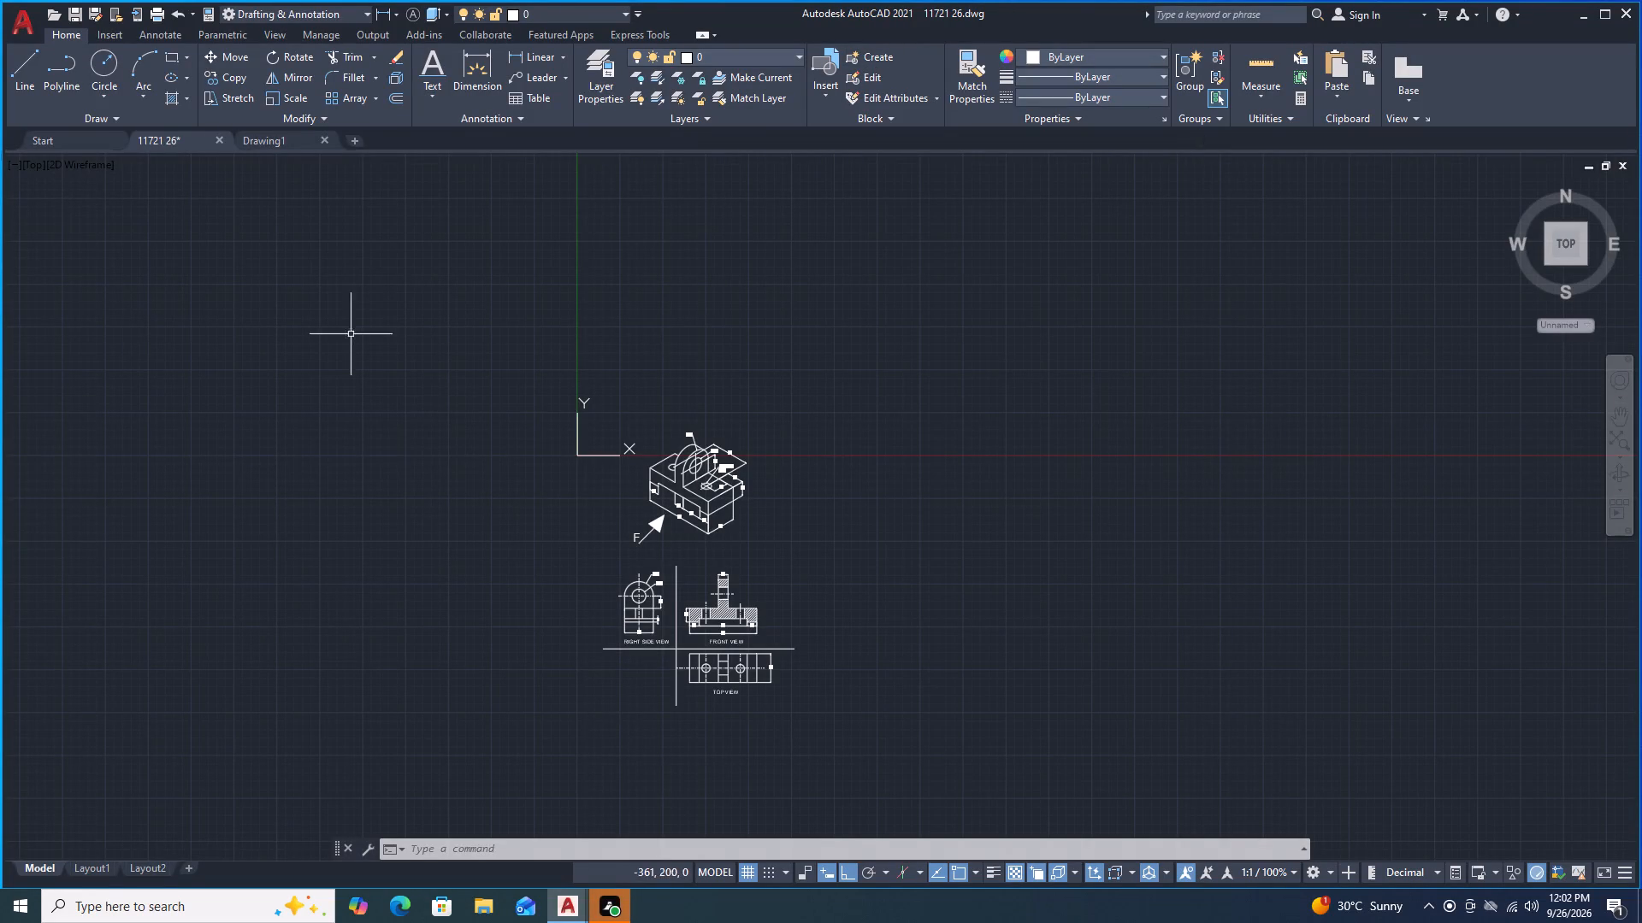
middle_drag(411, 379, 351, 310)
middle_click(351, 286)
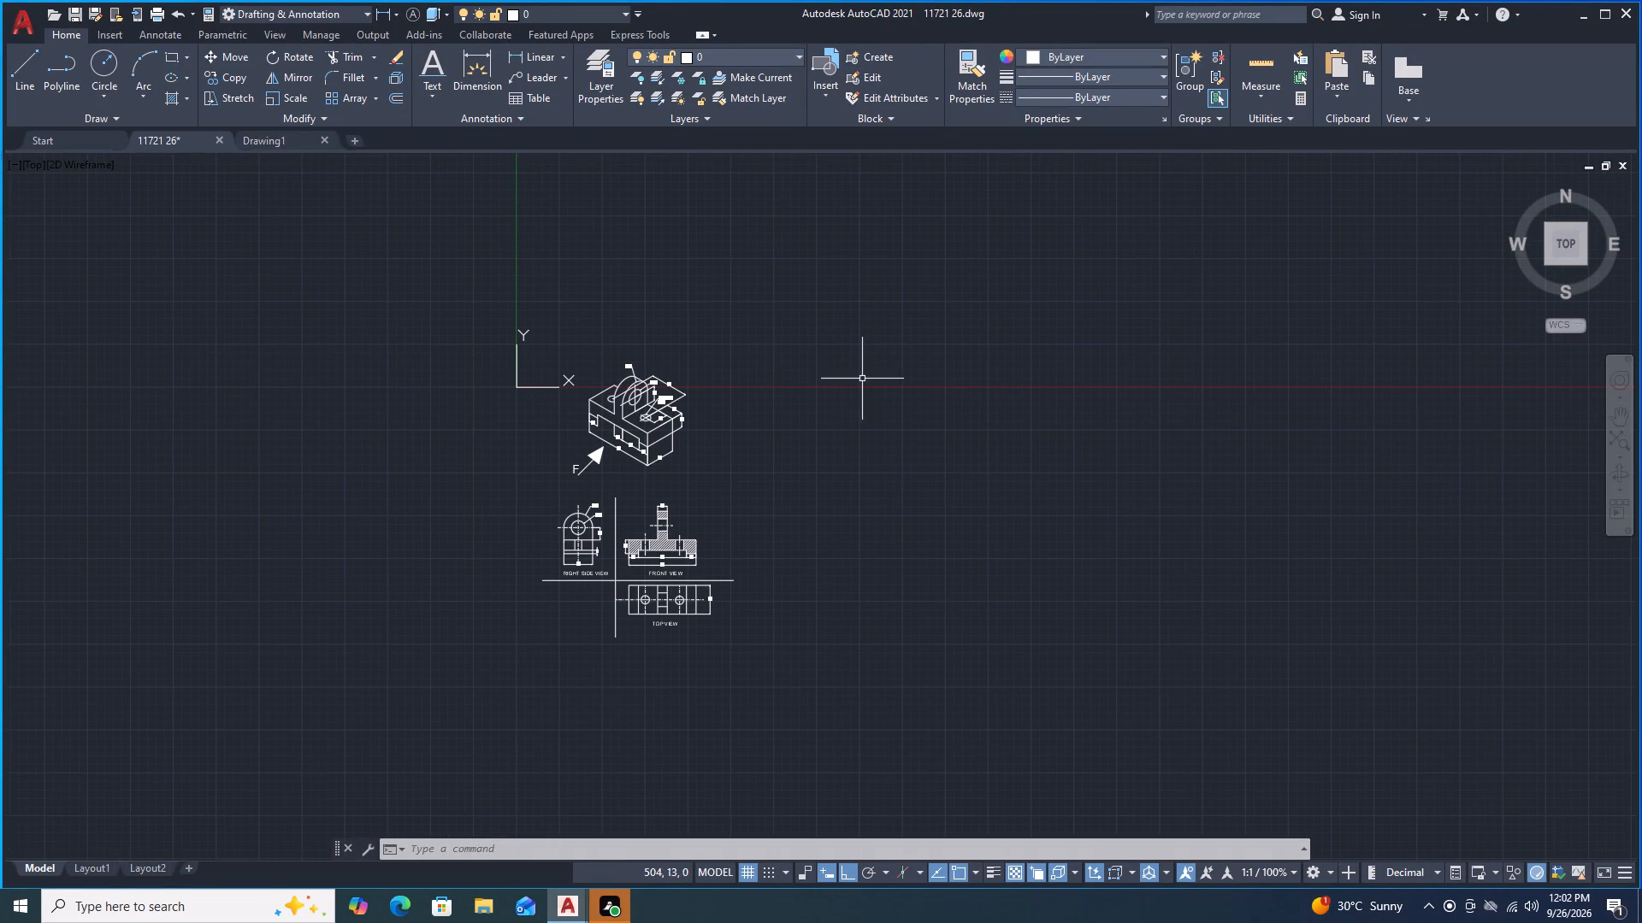
Check the recording run in the Fuji app and return to the bracket drawing in AutoCAD.
click(617, 907)
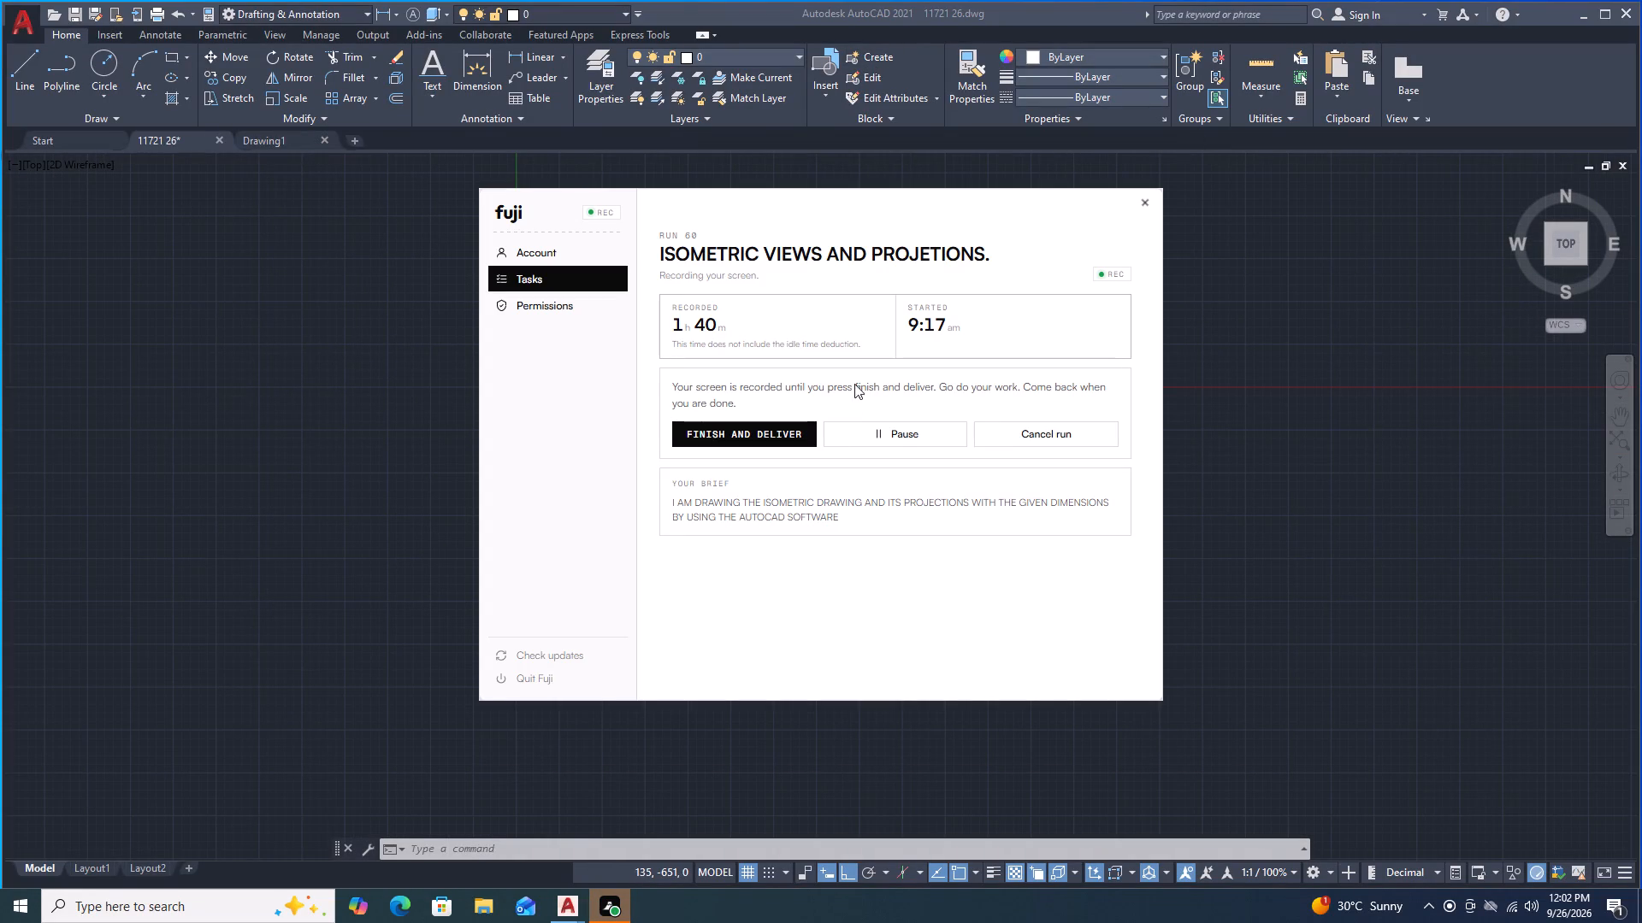
click(1255, 356)
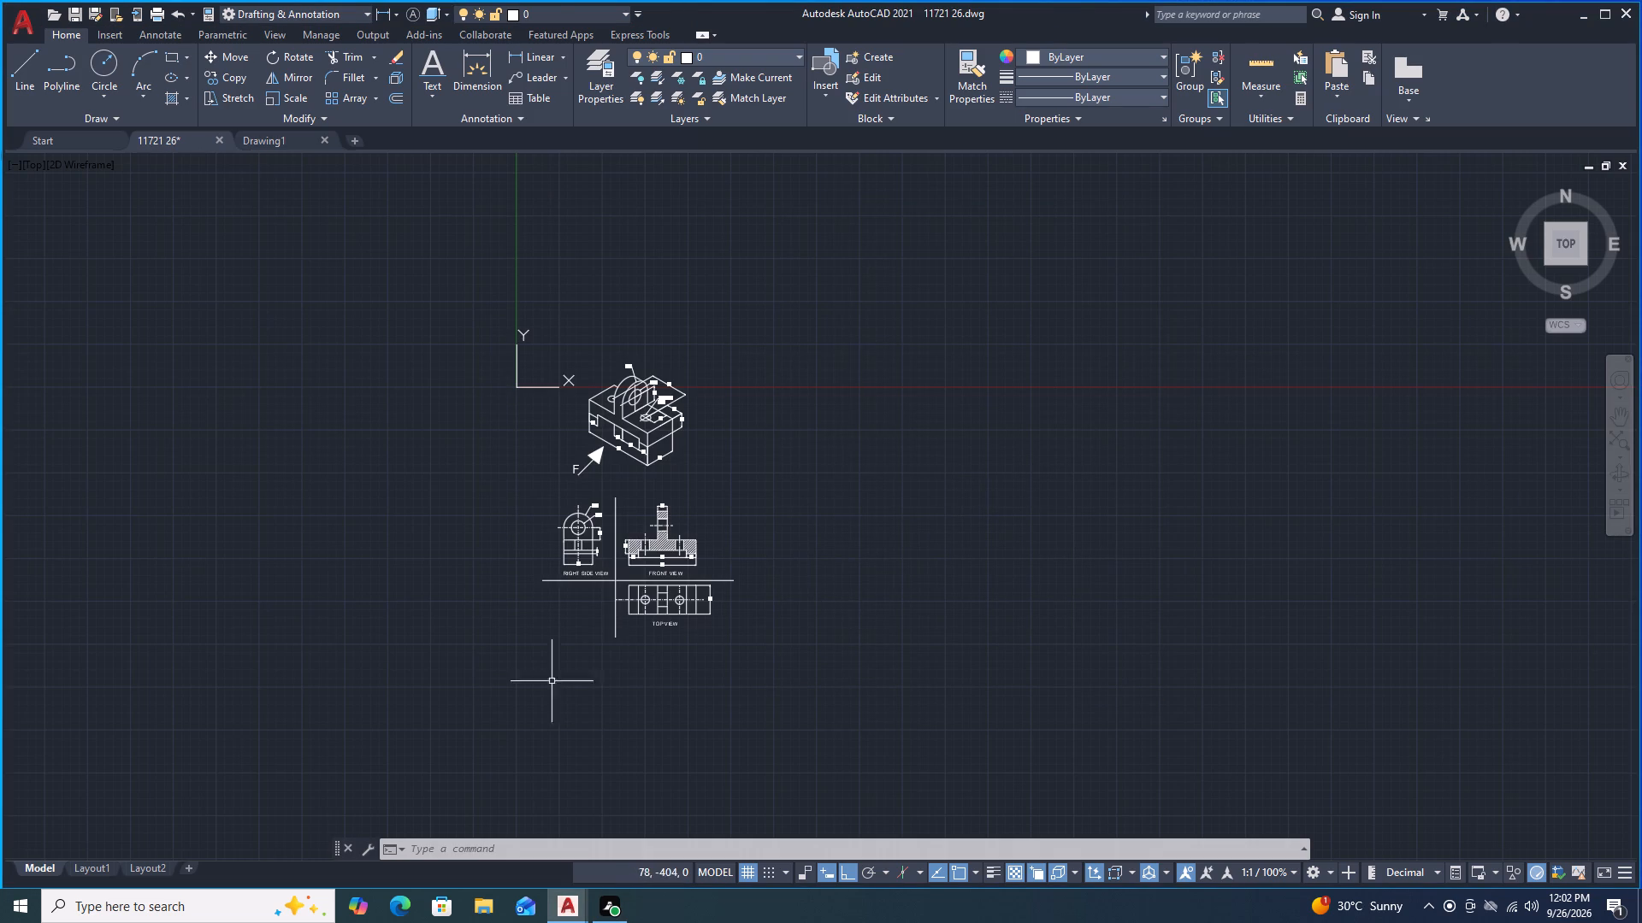
Examine the bracket's dimensioned isometric view and its right side, front and top views at full drawing extents.
click(561, 905)
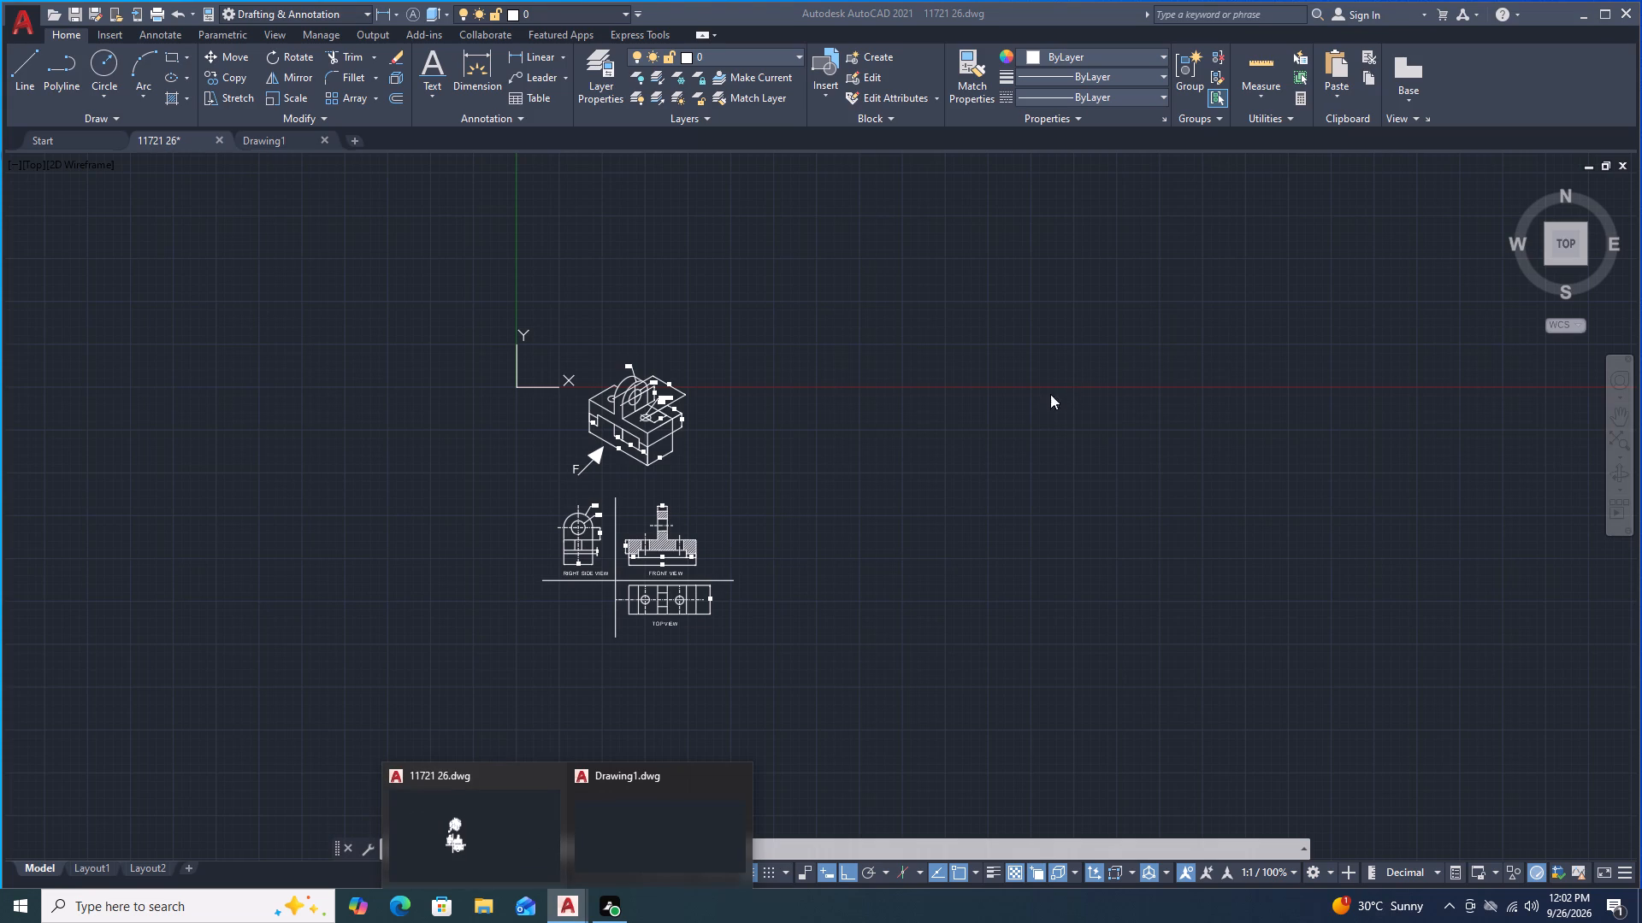
scroll(642, 464, up, 2)
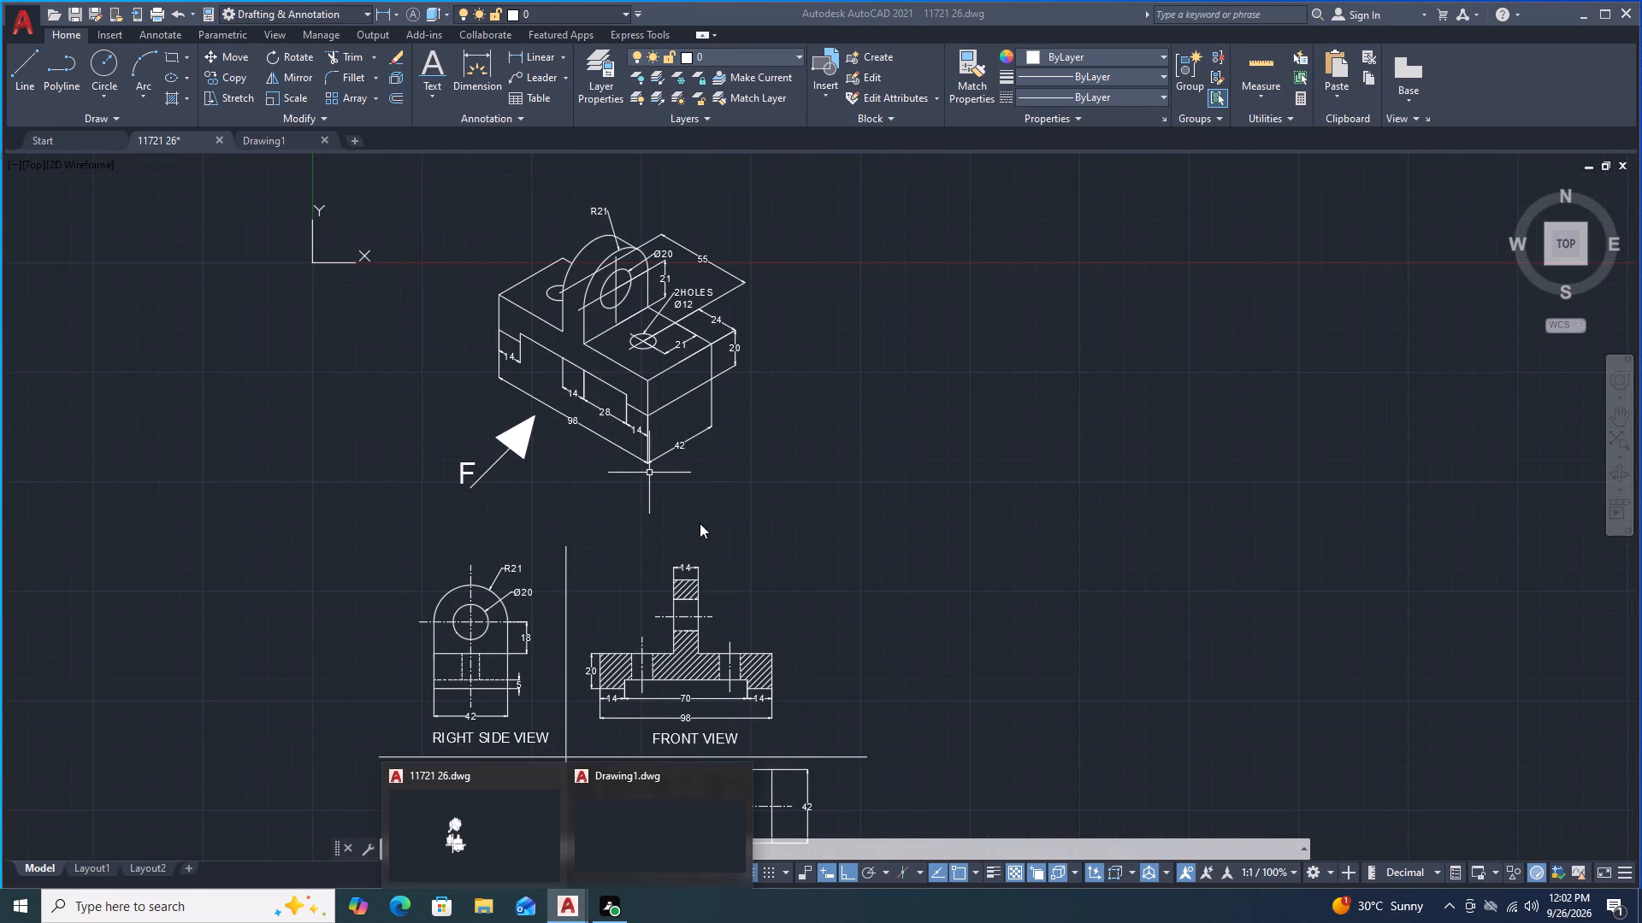
middle_drag(718, 509, 786, 545)
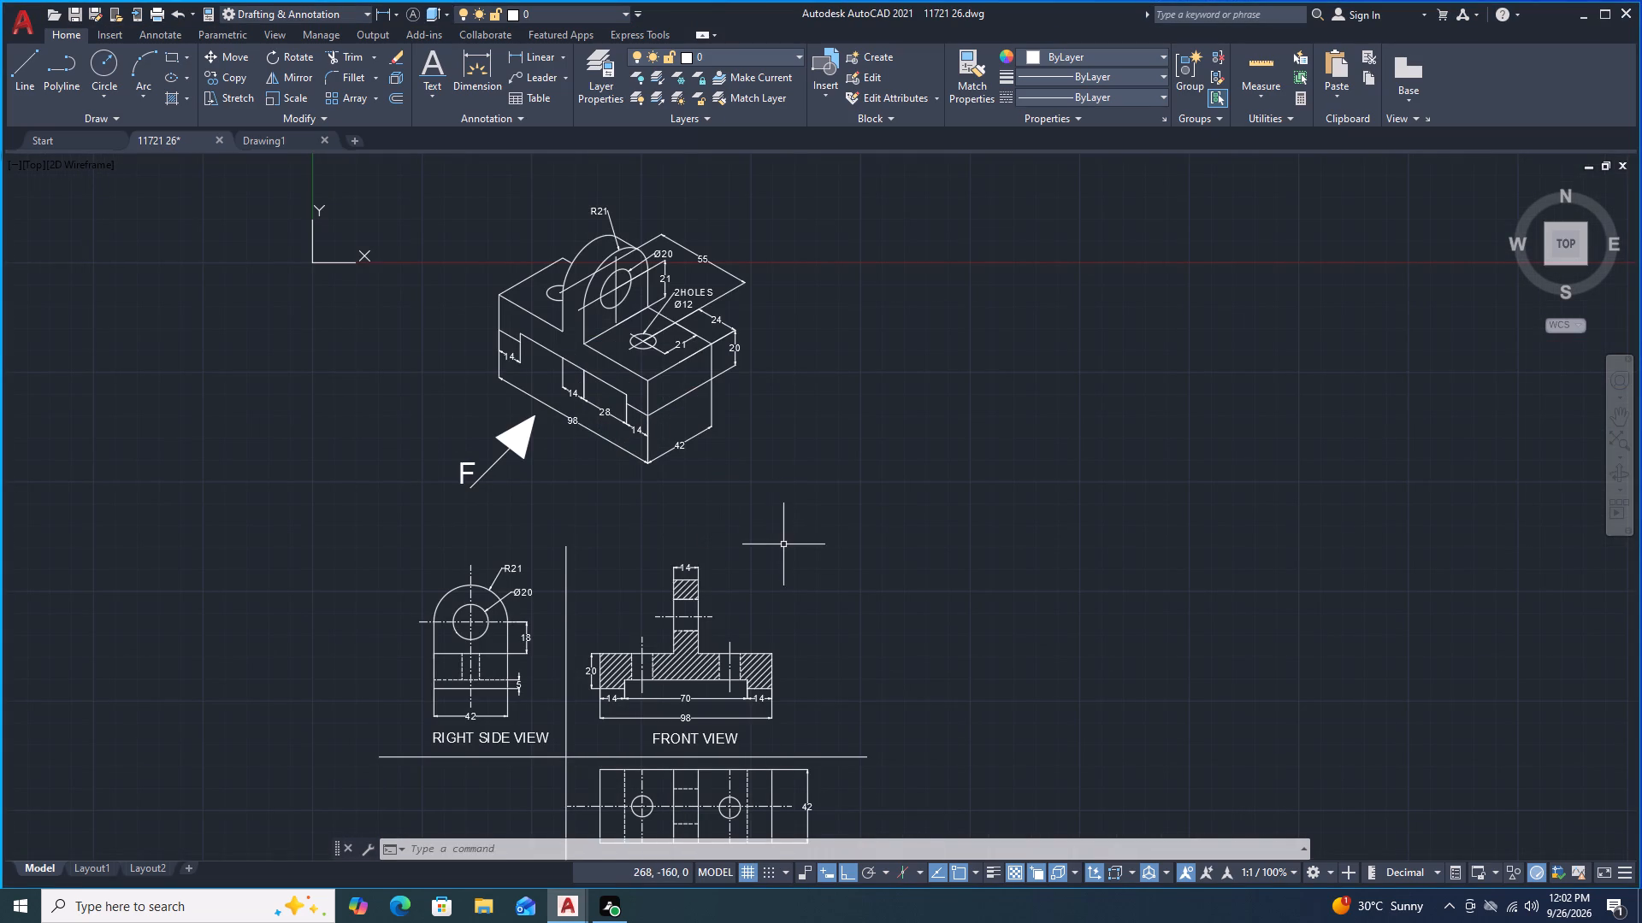
scroll(784, 549, down, 2)
scroll(812, 458, up, 1)
middle_click(822, 361)
middle_click(822, 361)
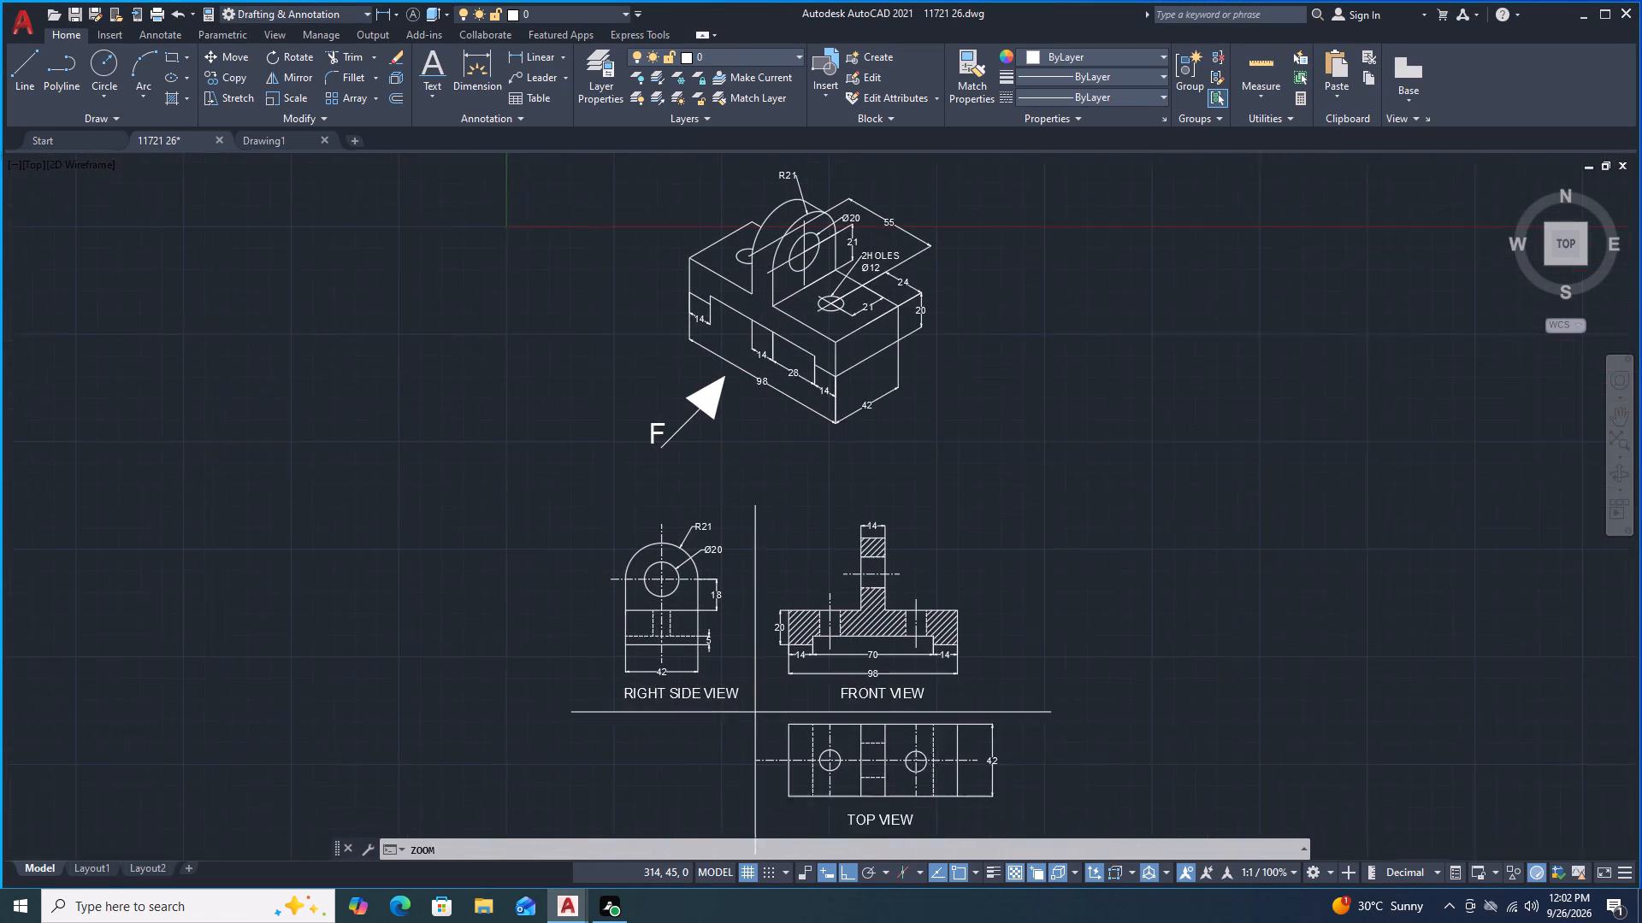
scroll(877, 561, down, 1)
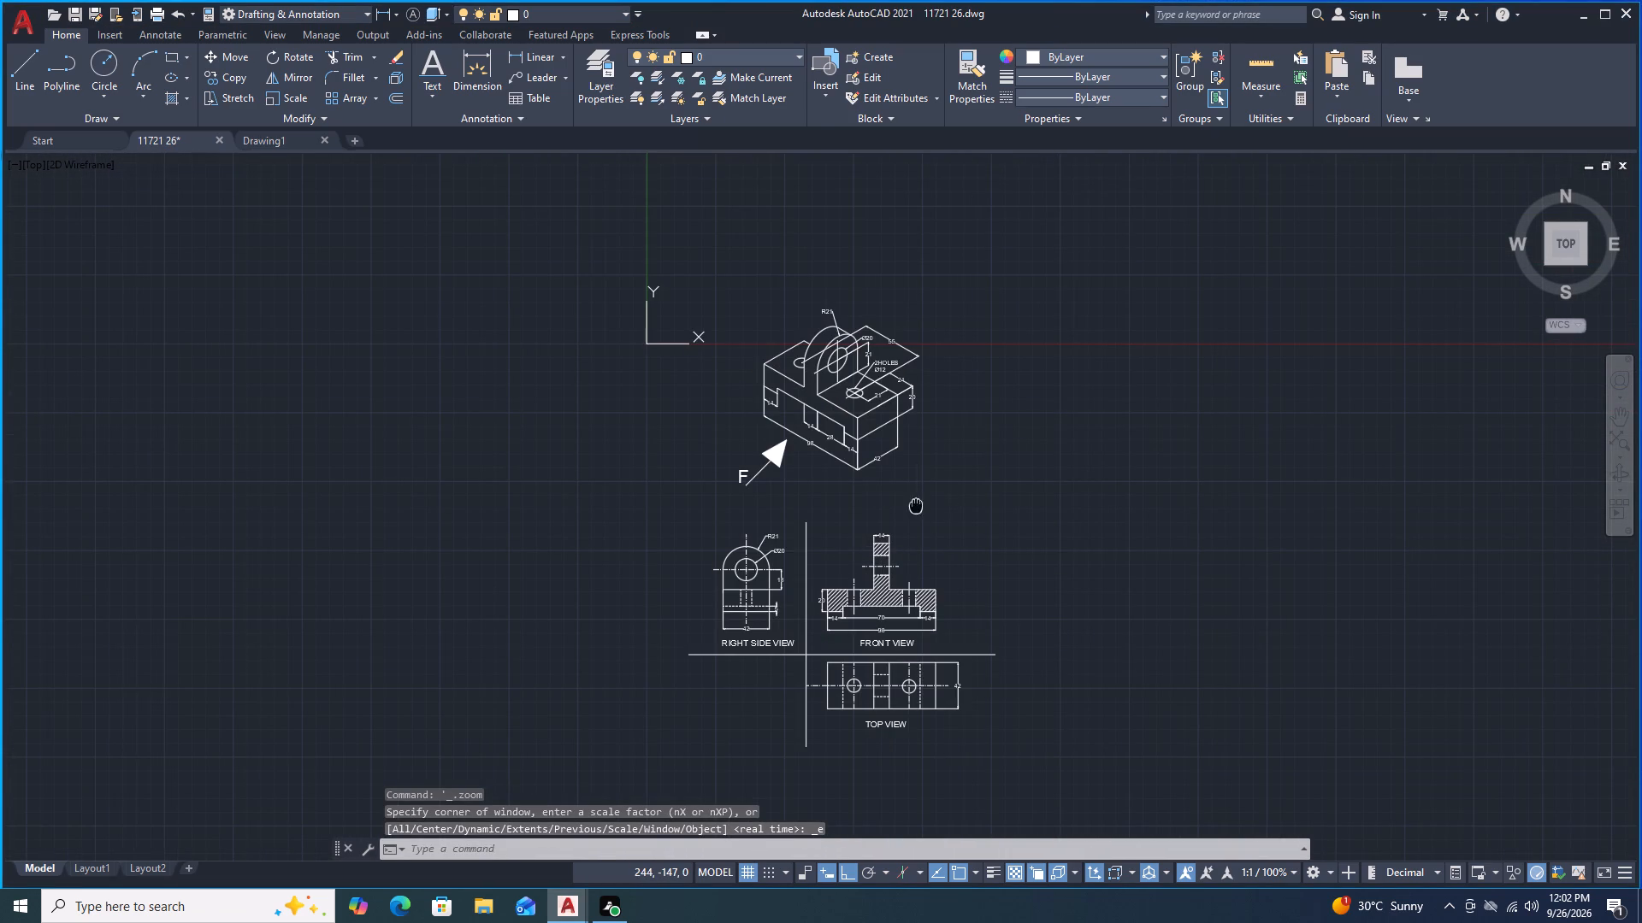
middle_click(916, 506)
middle_click(916, 506)
middle_click(916, 506)
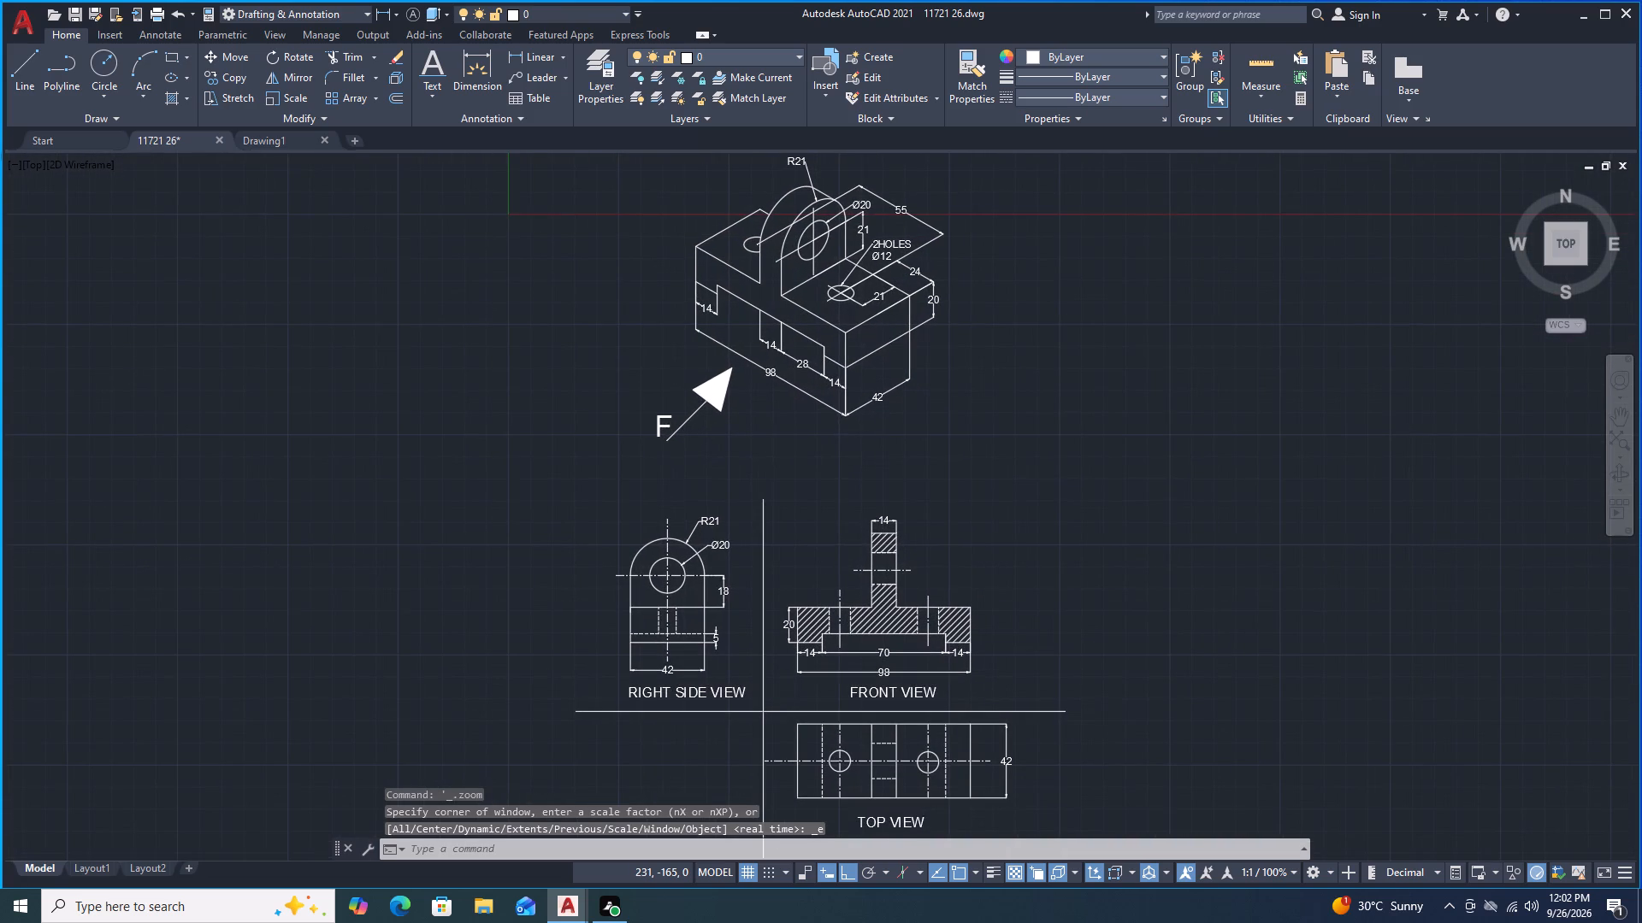
middle_click(916, 506)
middle_click(916, 506)
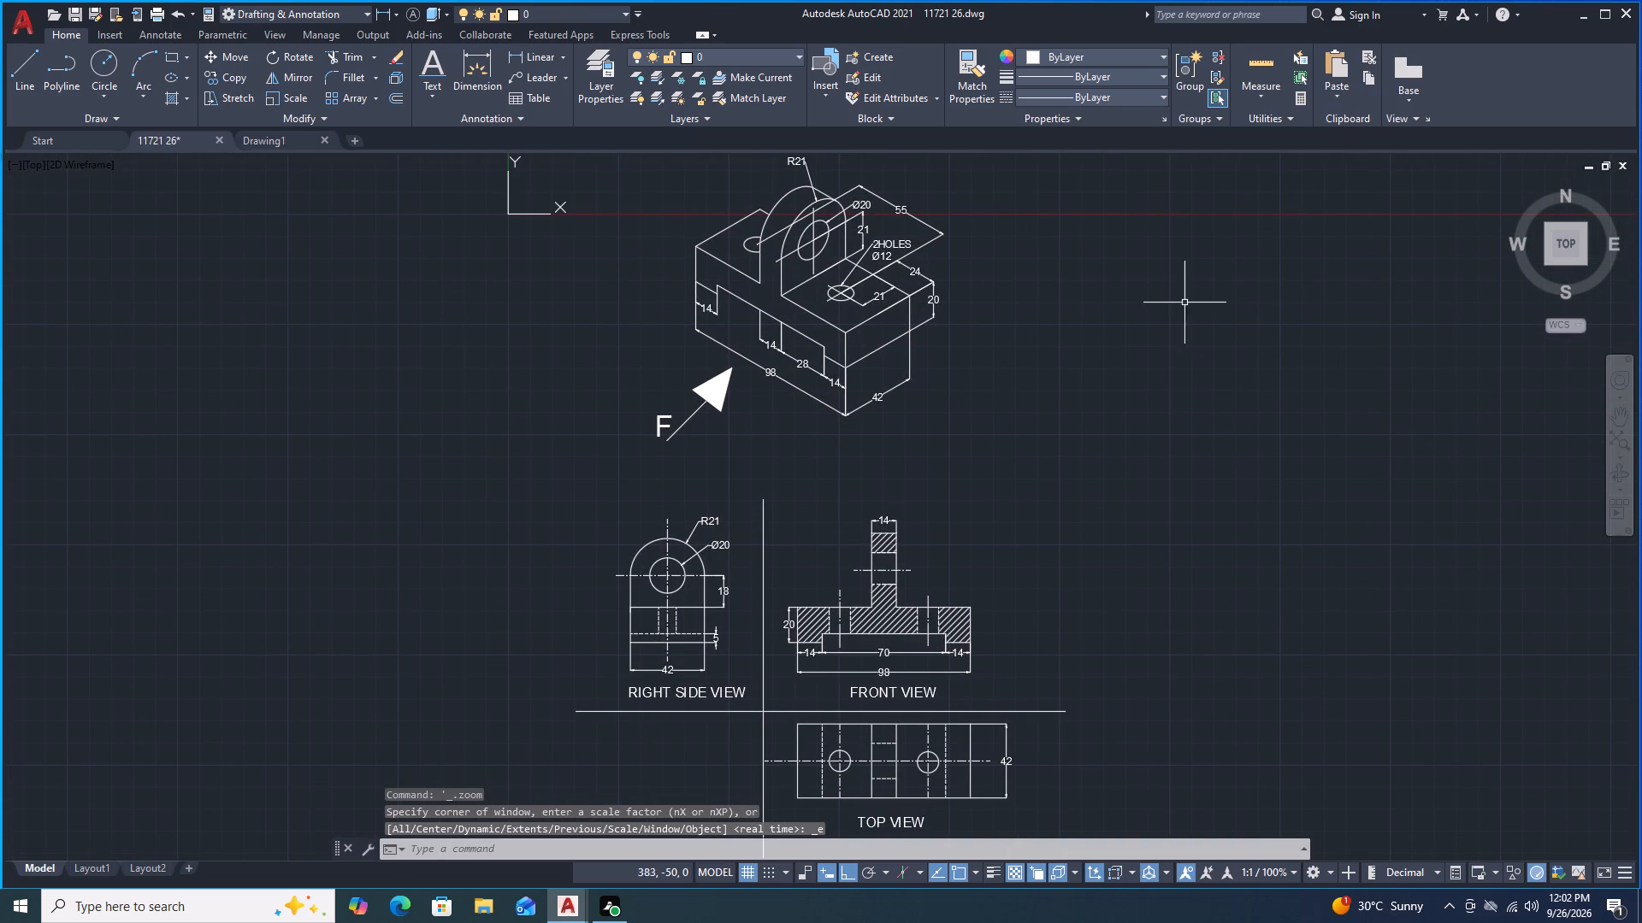
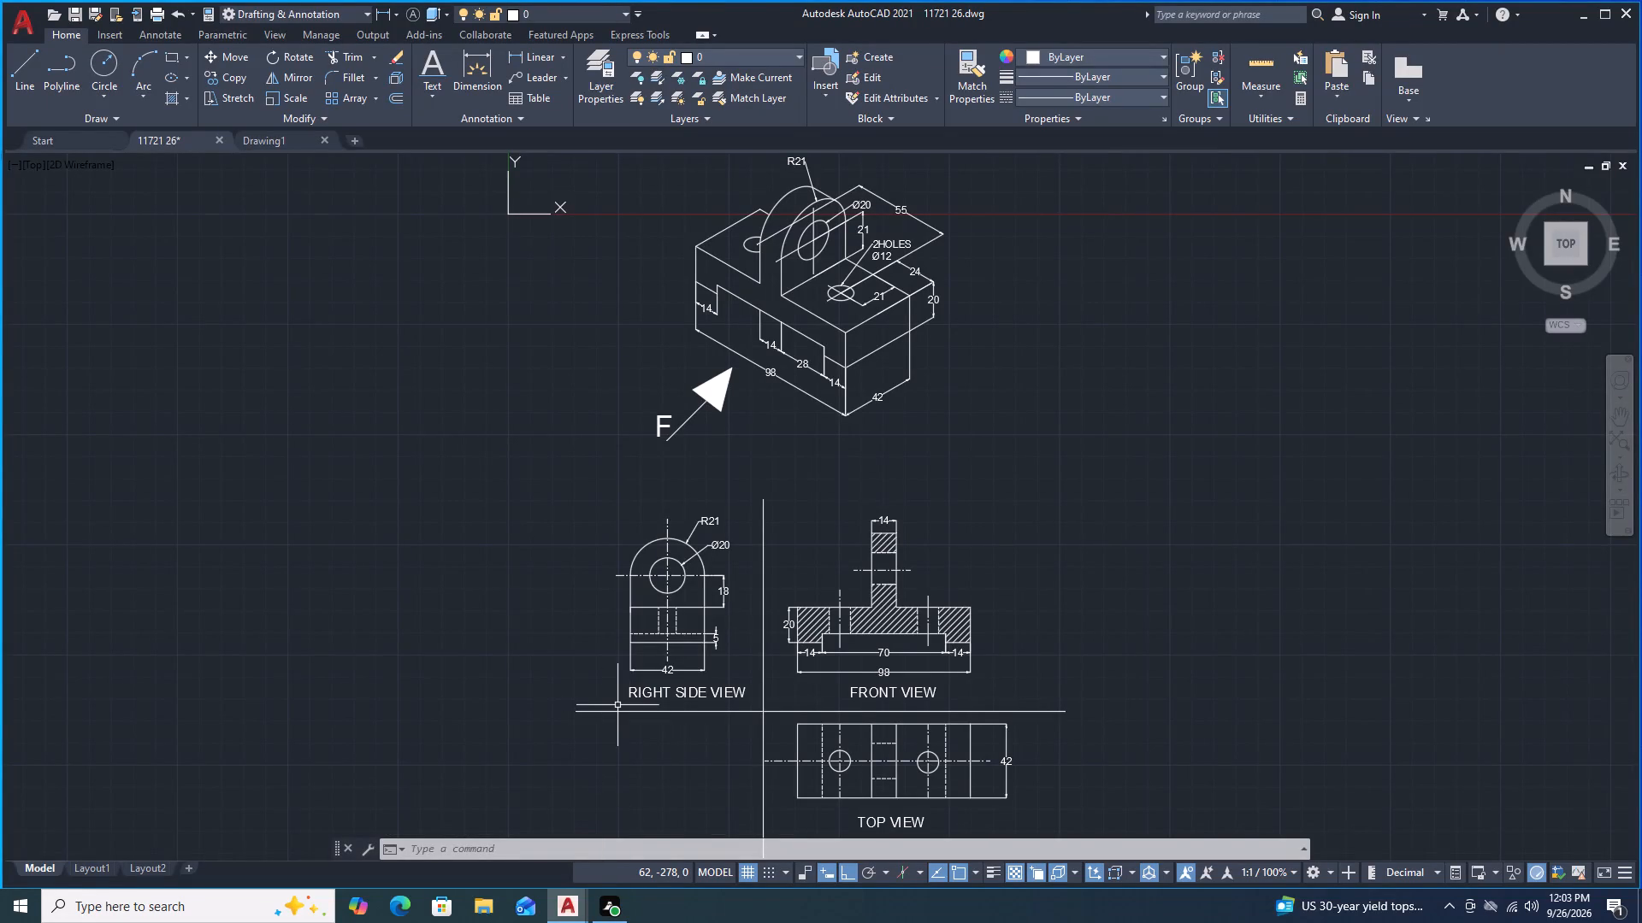
Set the default lineweight to 0.00 mm in the Lineweight Settings.
text(LIN)
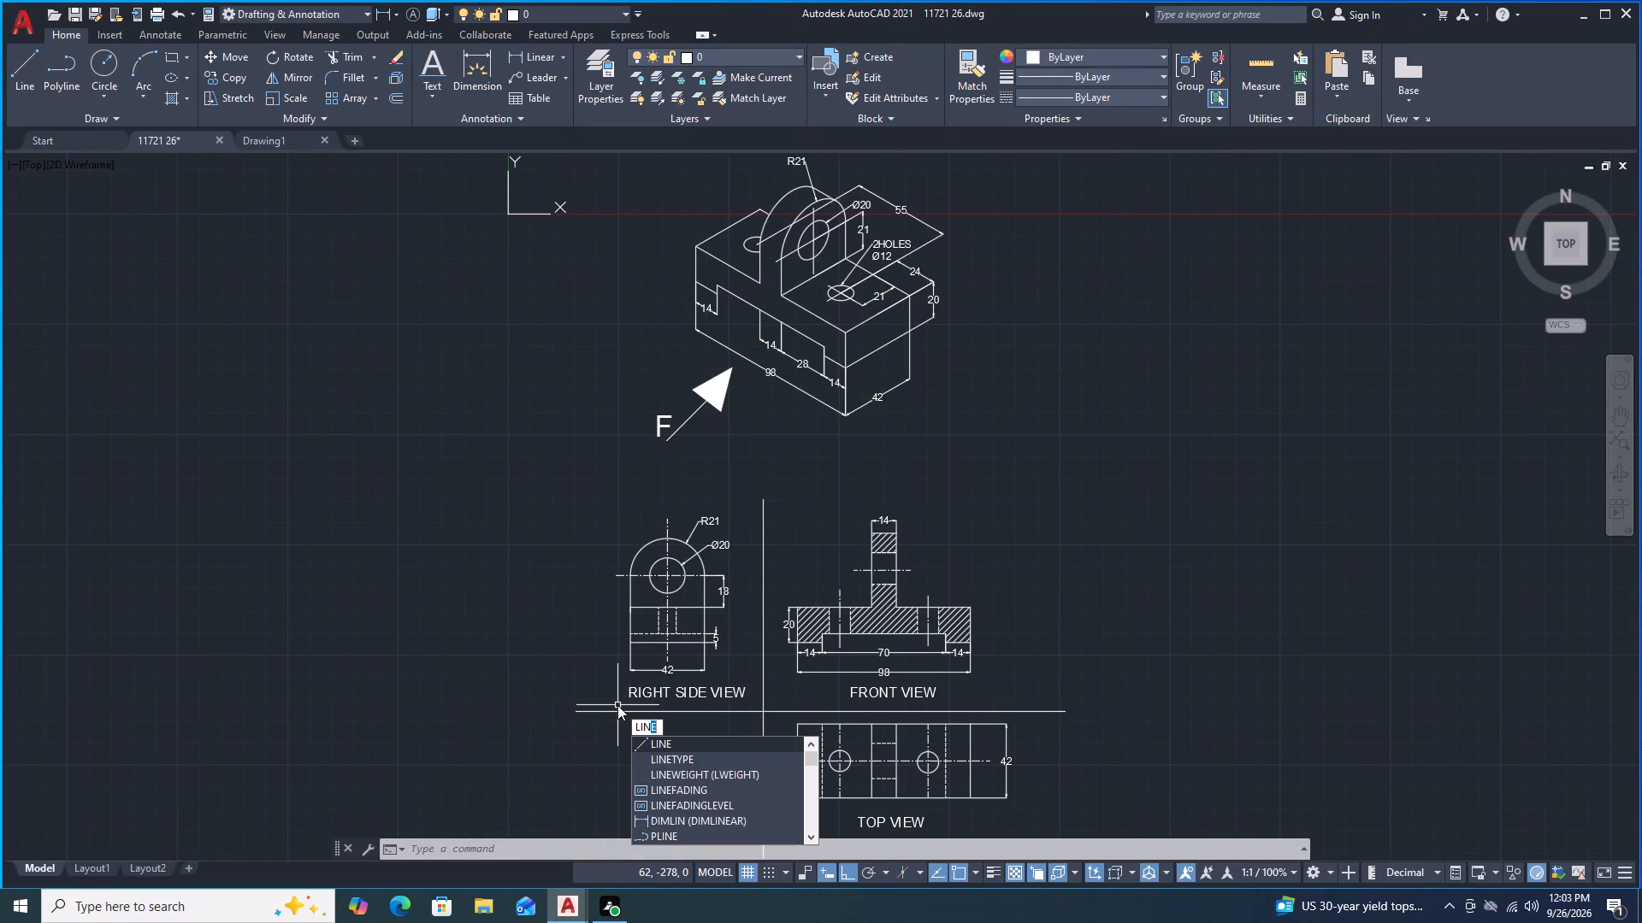
click(654, 773)
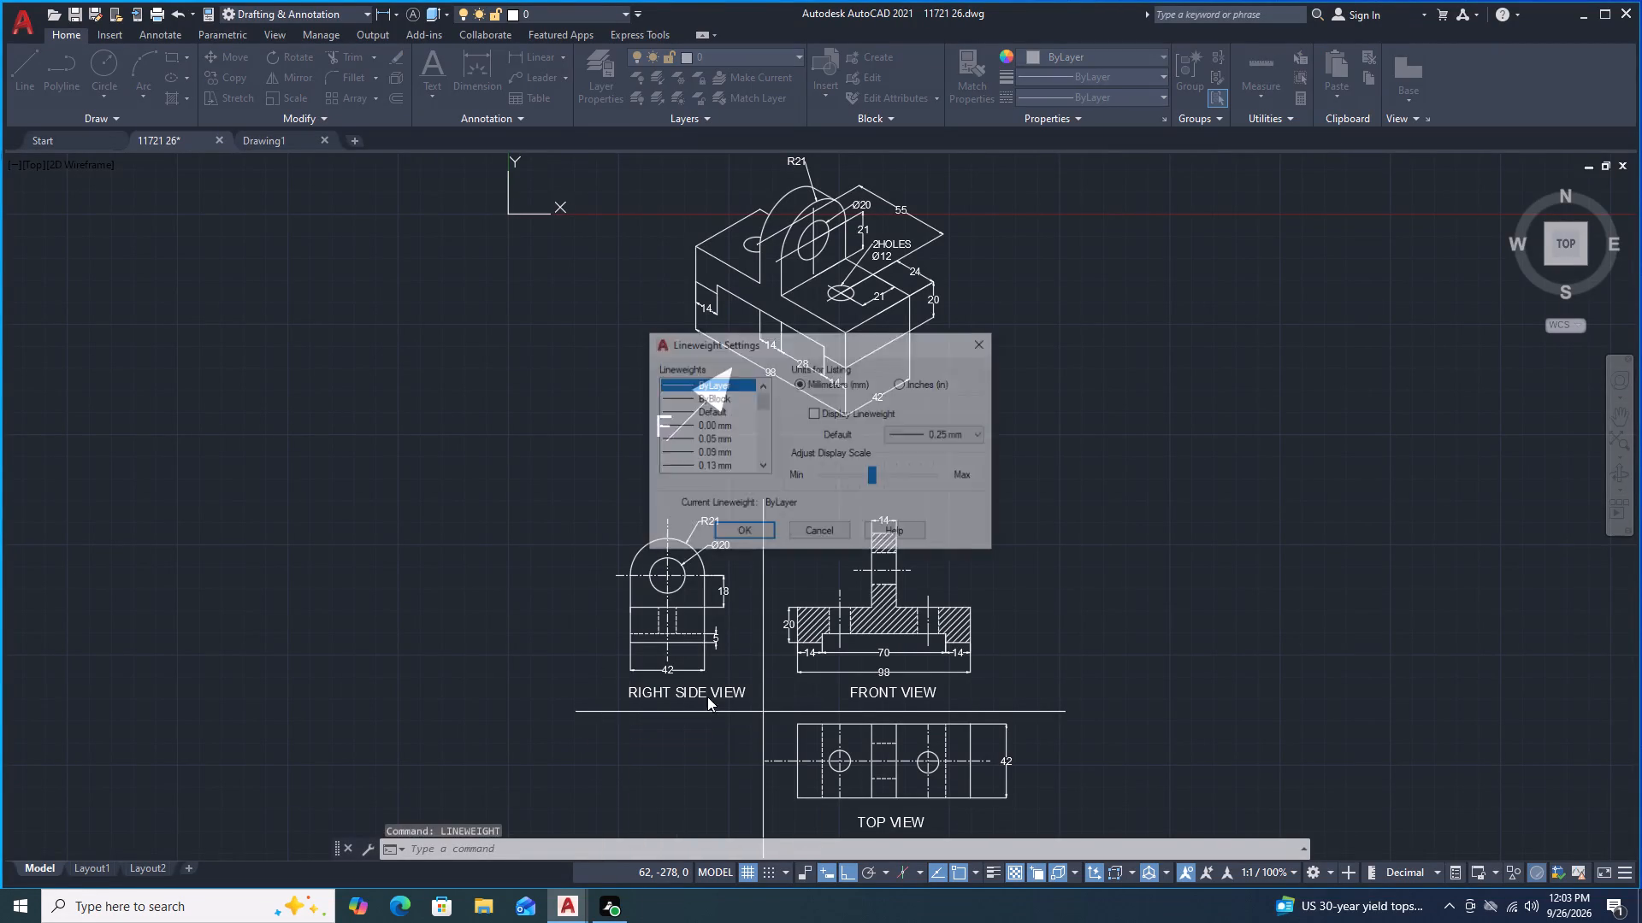
click(981, 434)
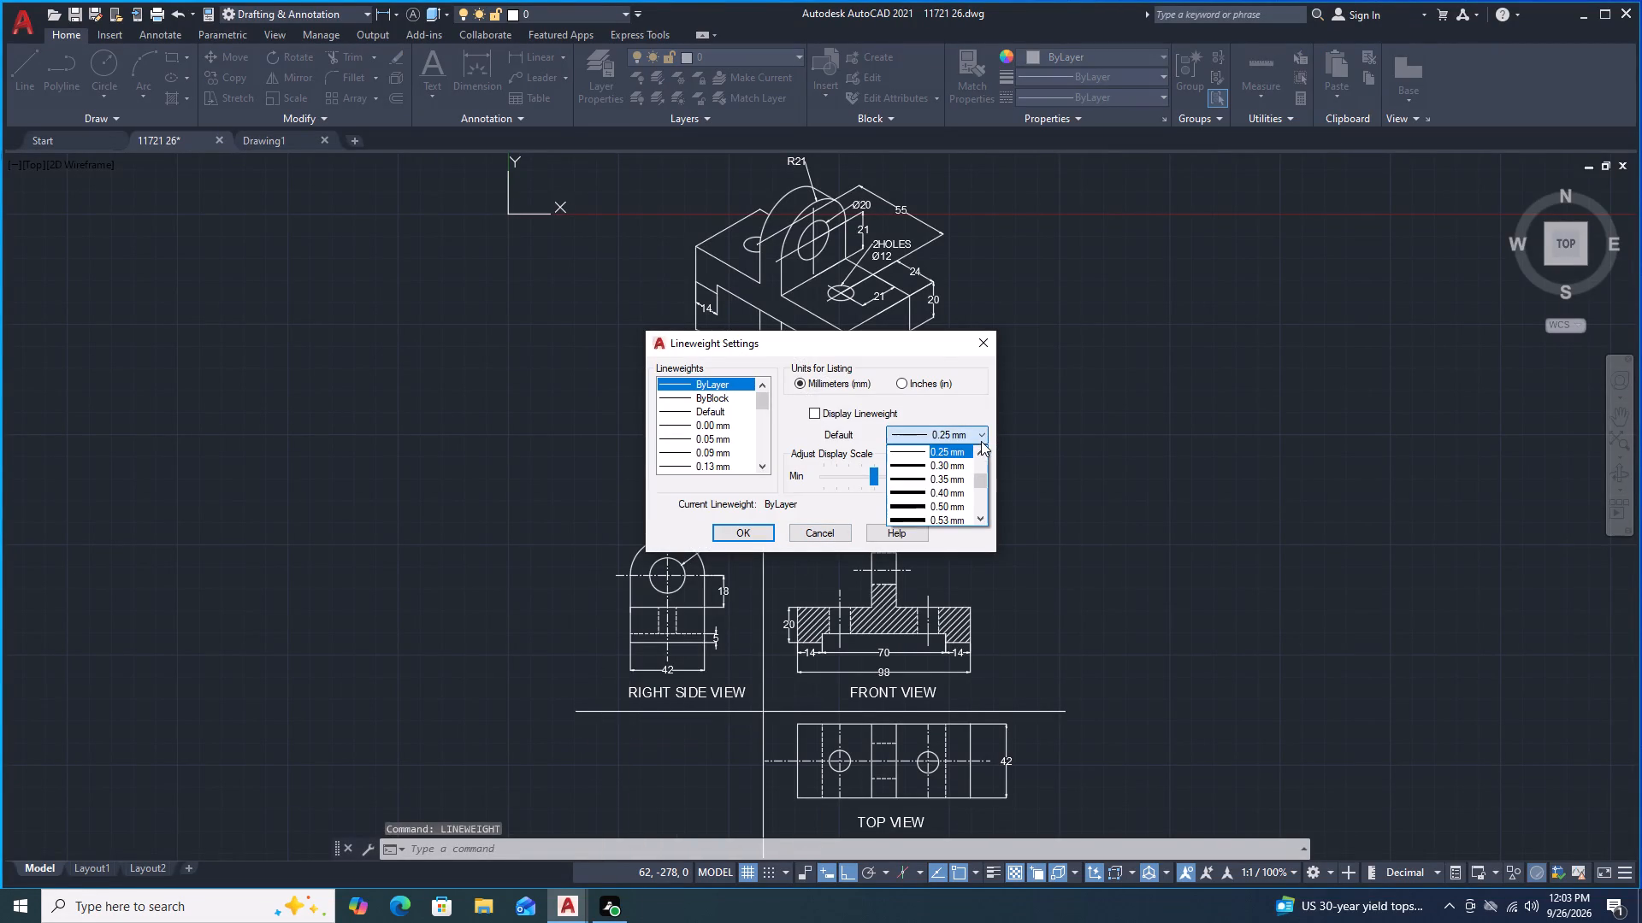
triple_click(982, 455)
triple_click(982, 455)
triple_click(983, 456)
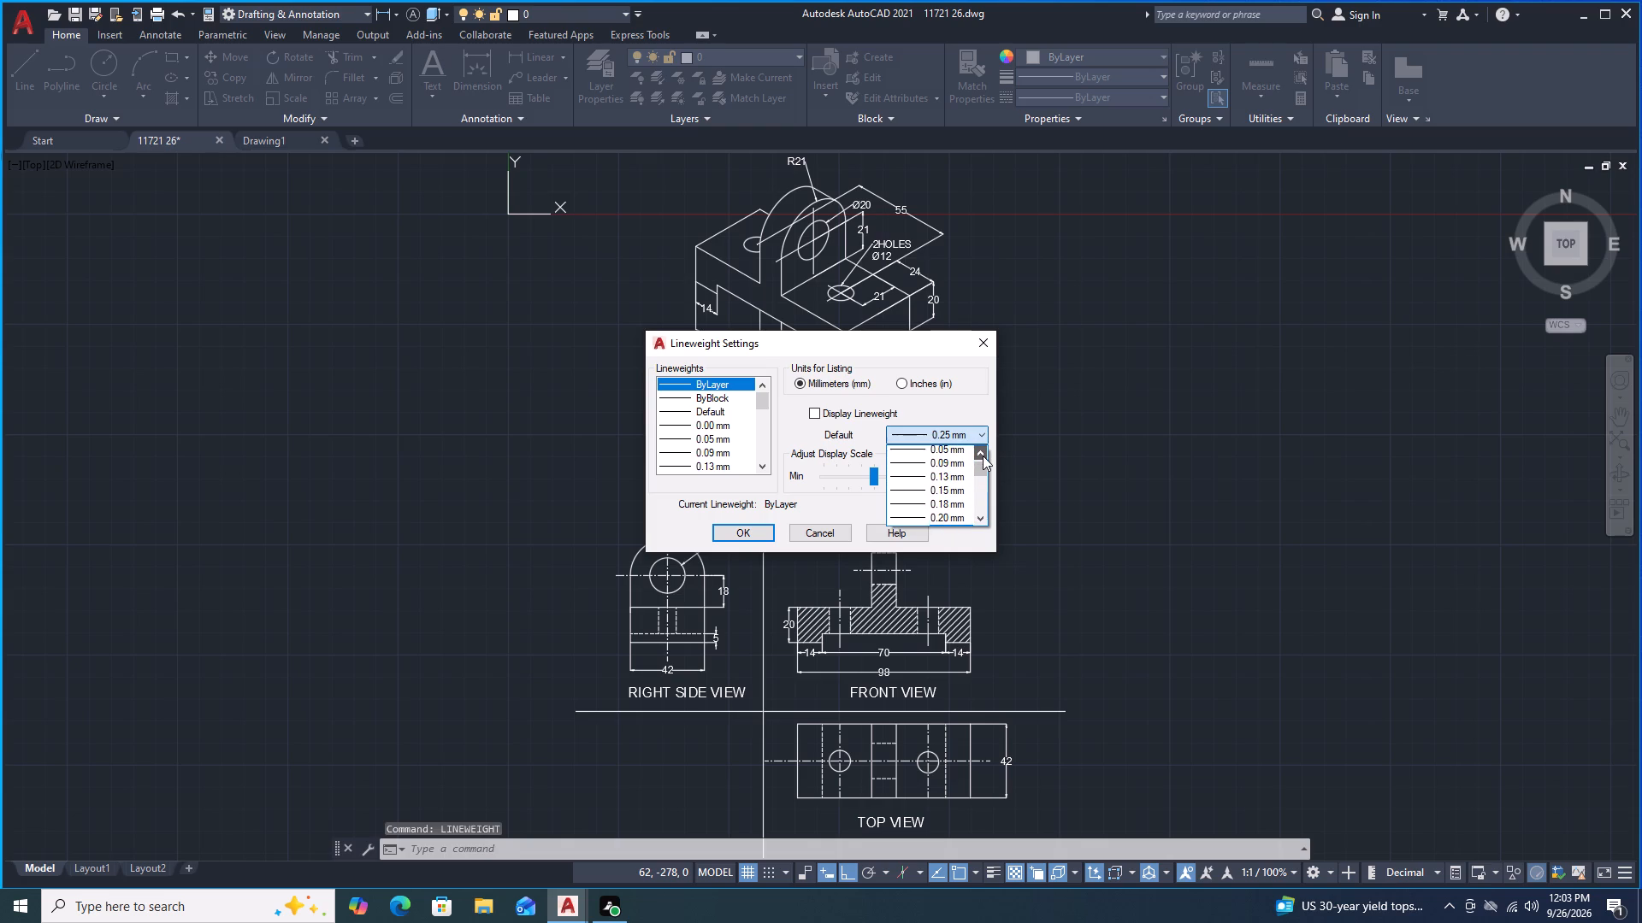
click(983, 456)
double_click(988, 455)
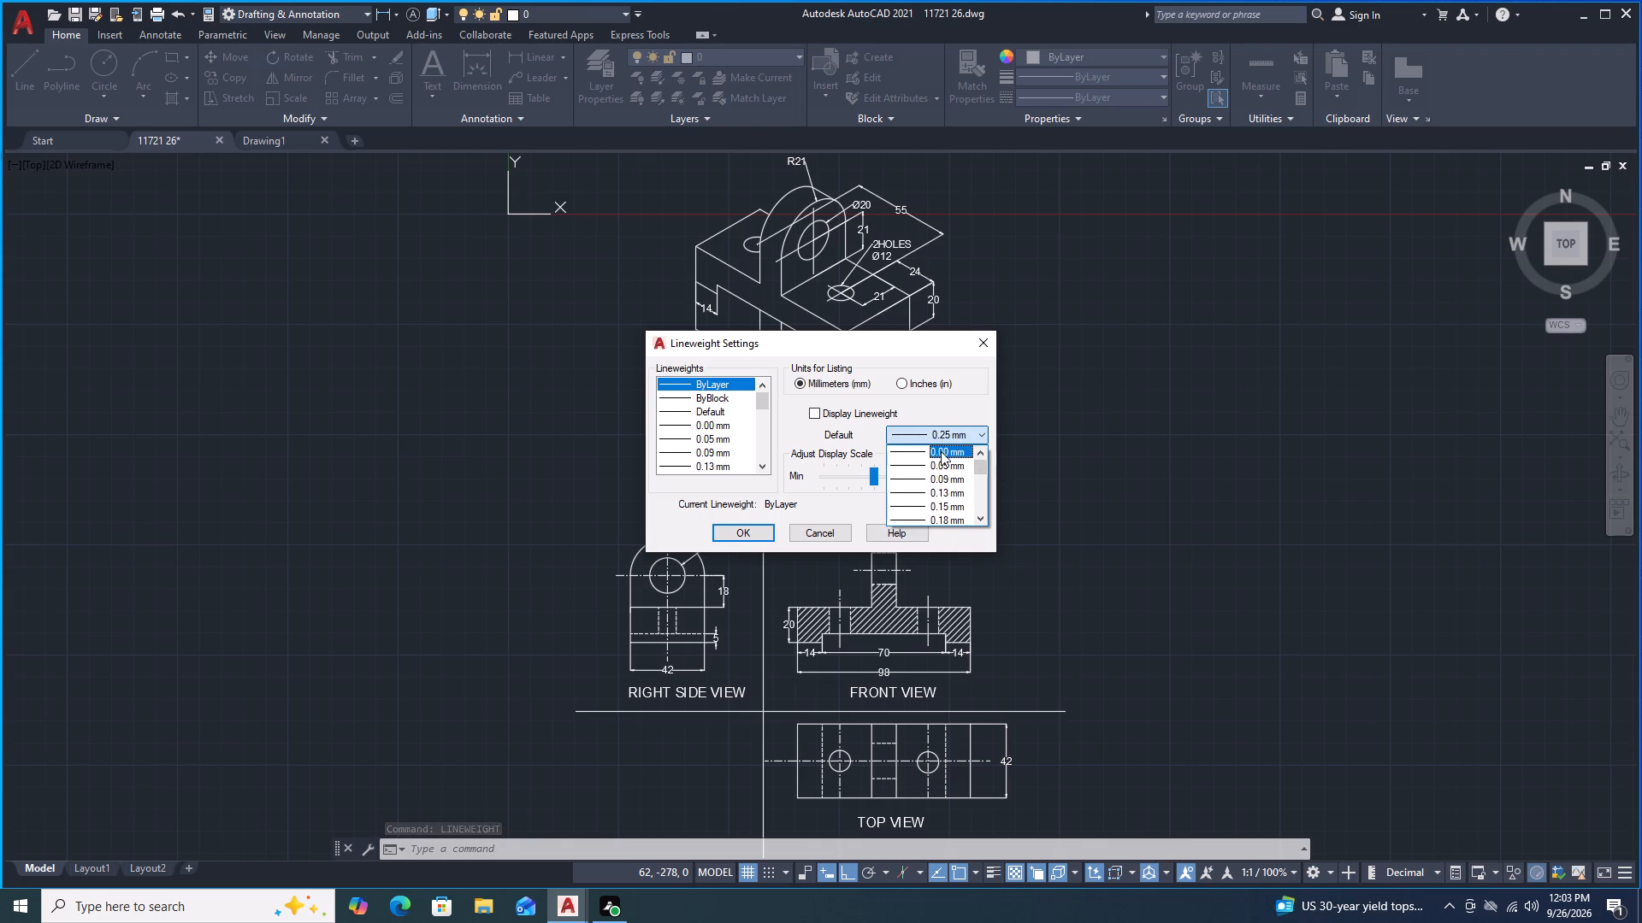
click(941, 451)
click(719, 531)
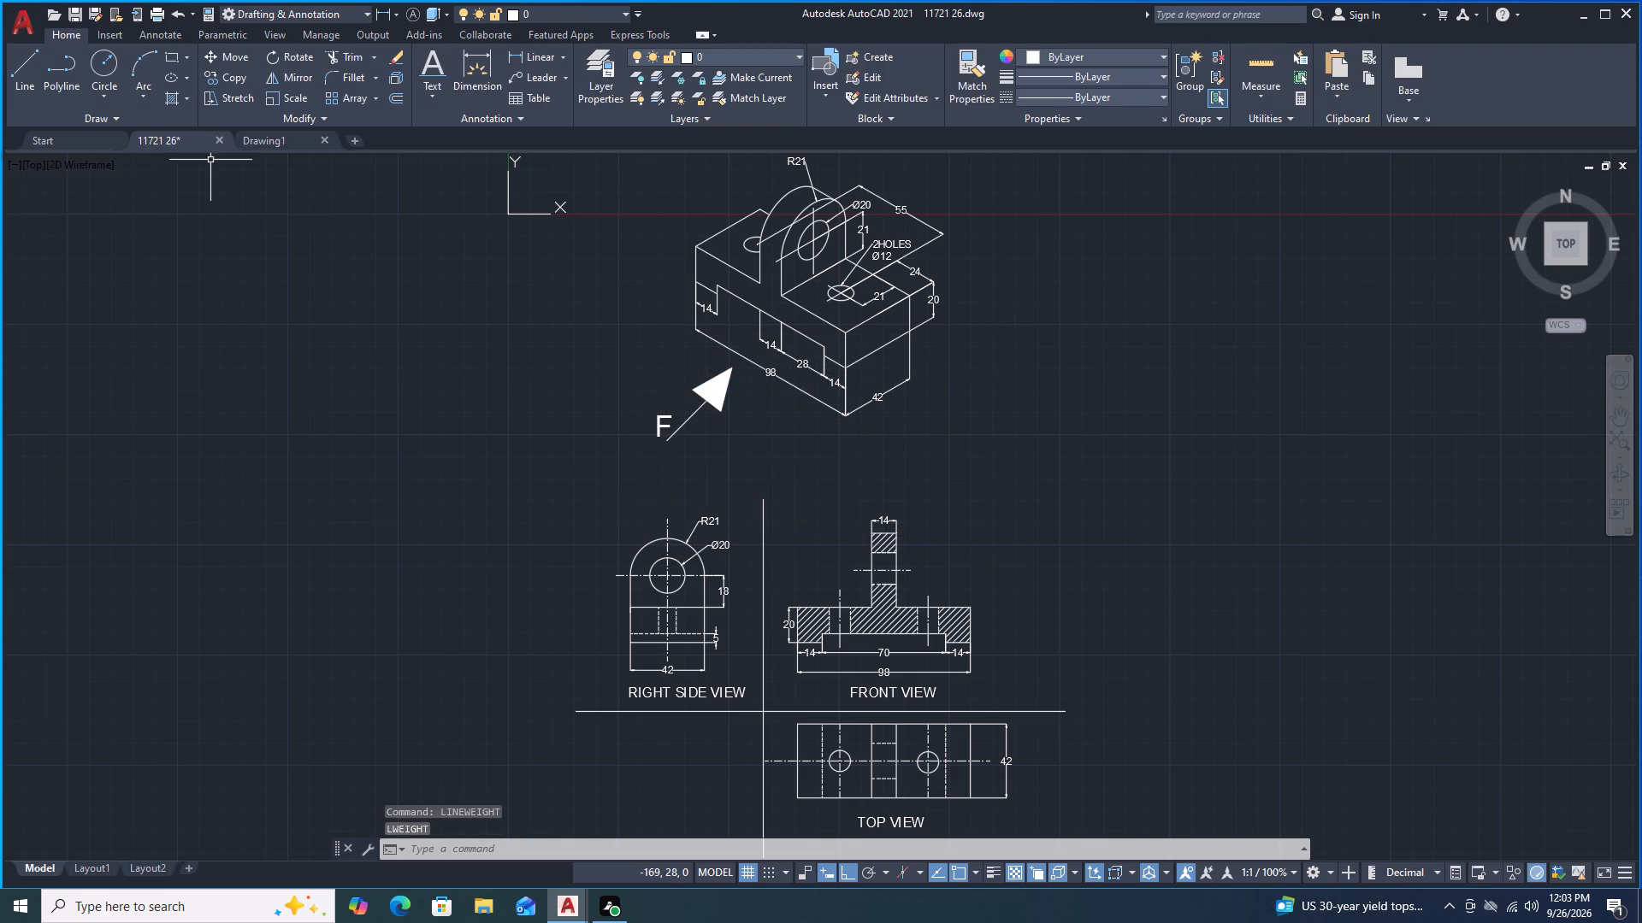
Save the drawing as 11721 26 in Documents, replacing the existing file.
click(23, 17)
click(99, 268)
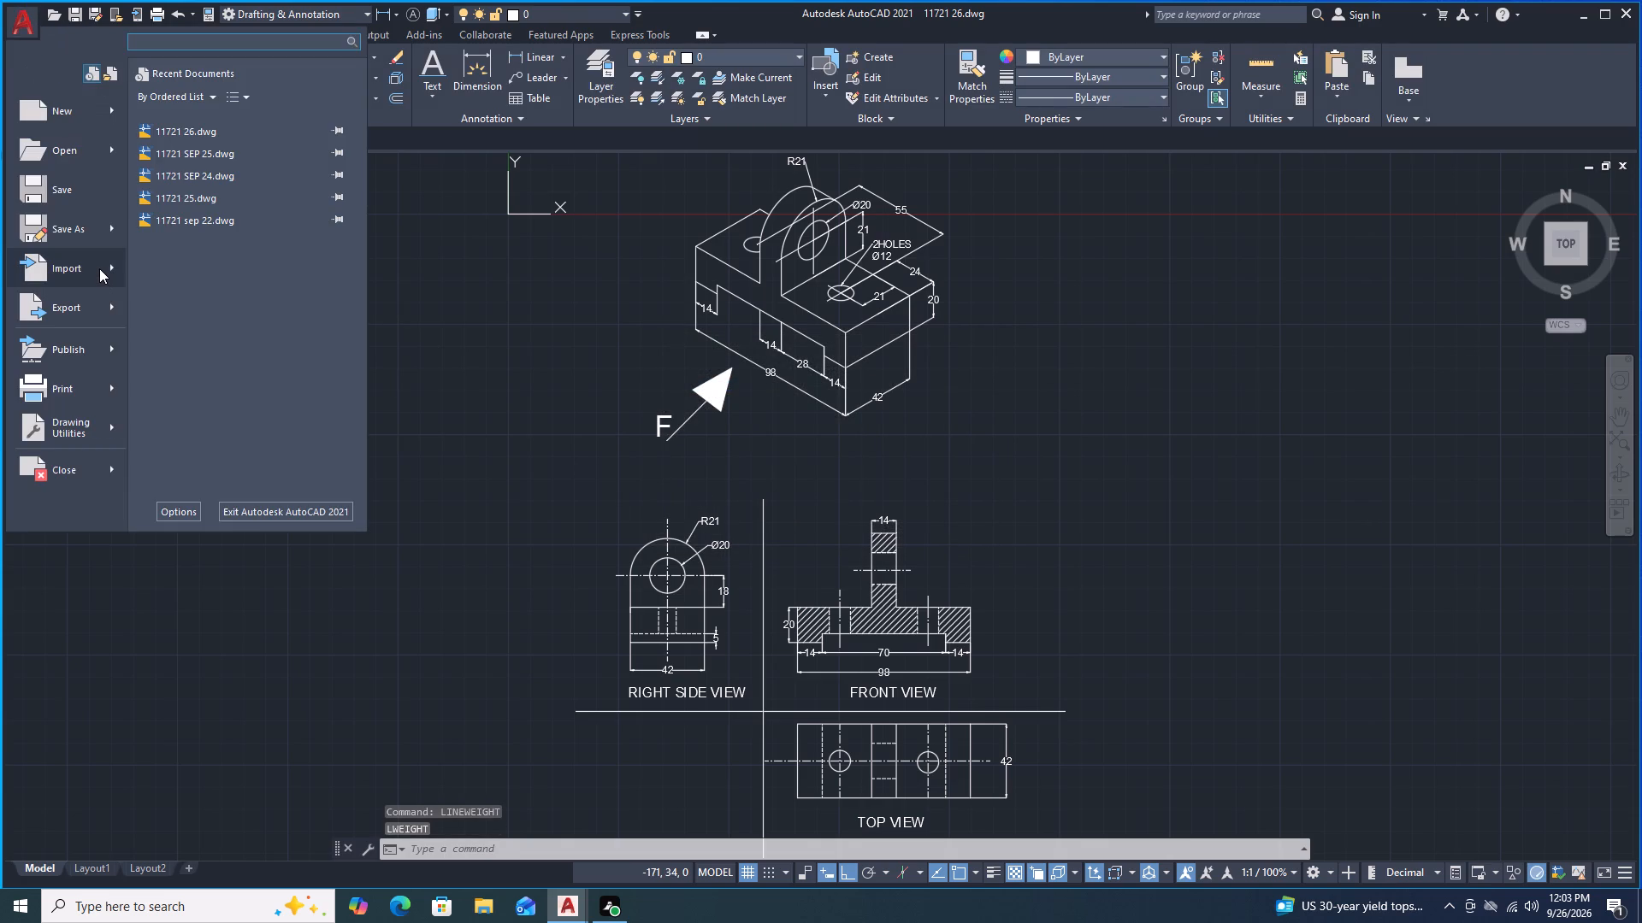
click(77, 220)
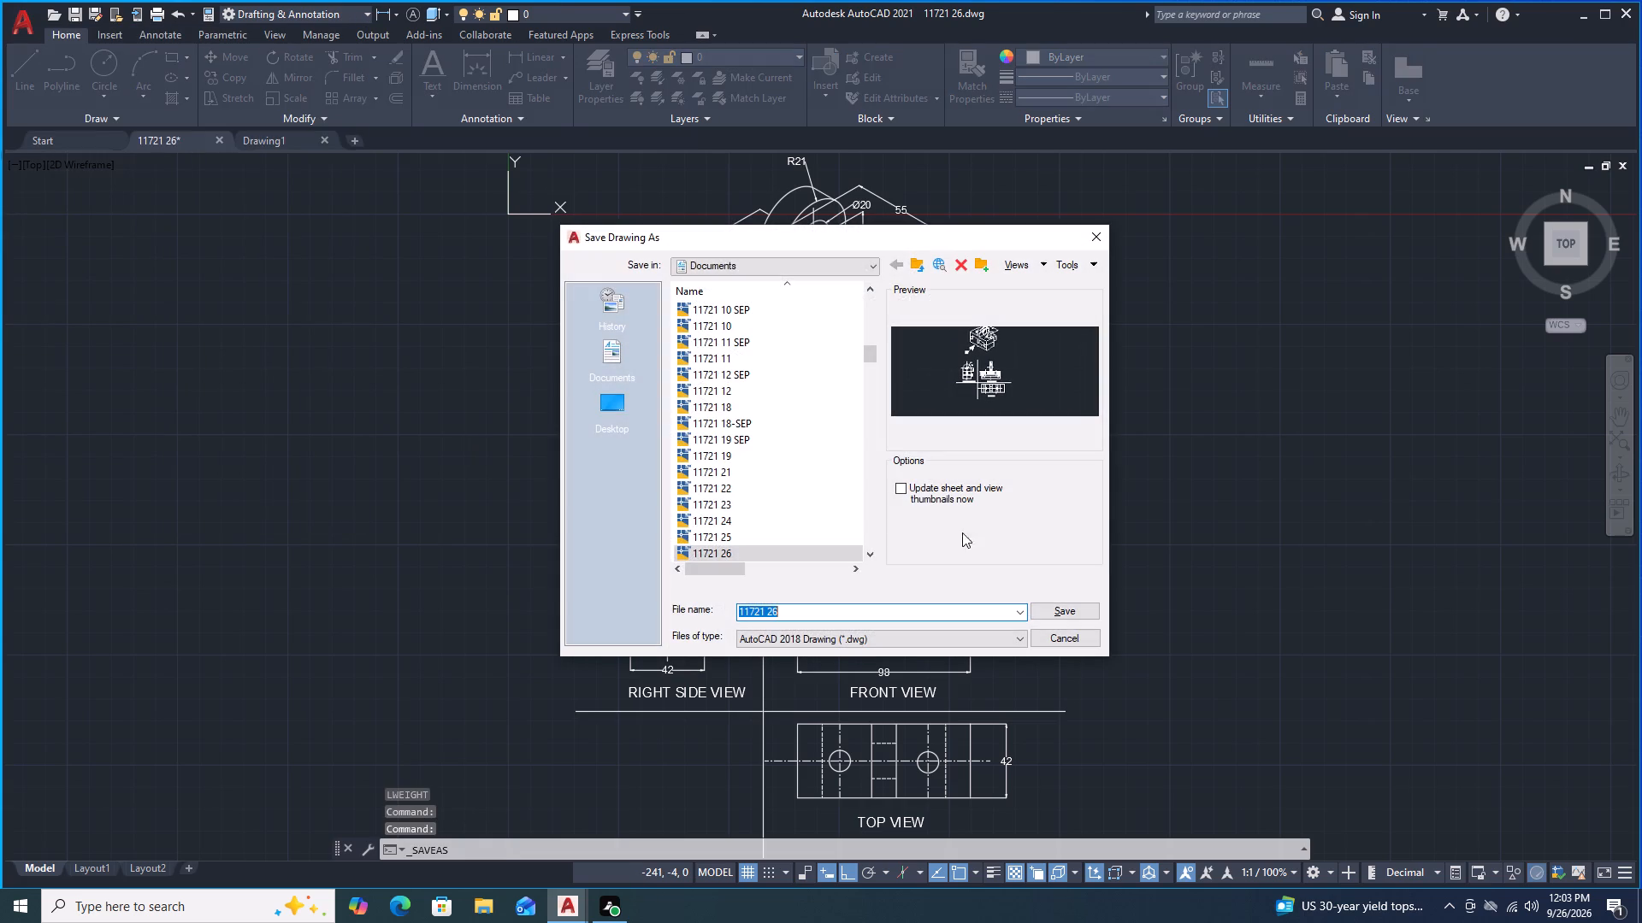
click(1071, 609)
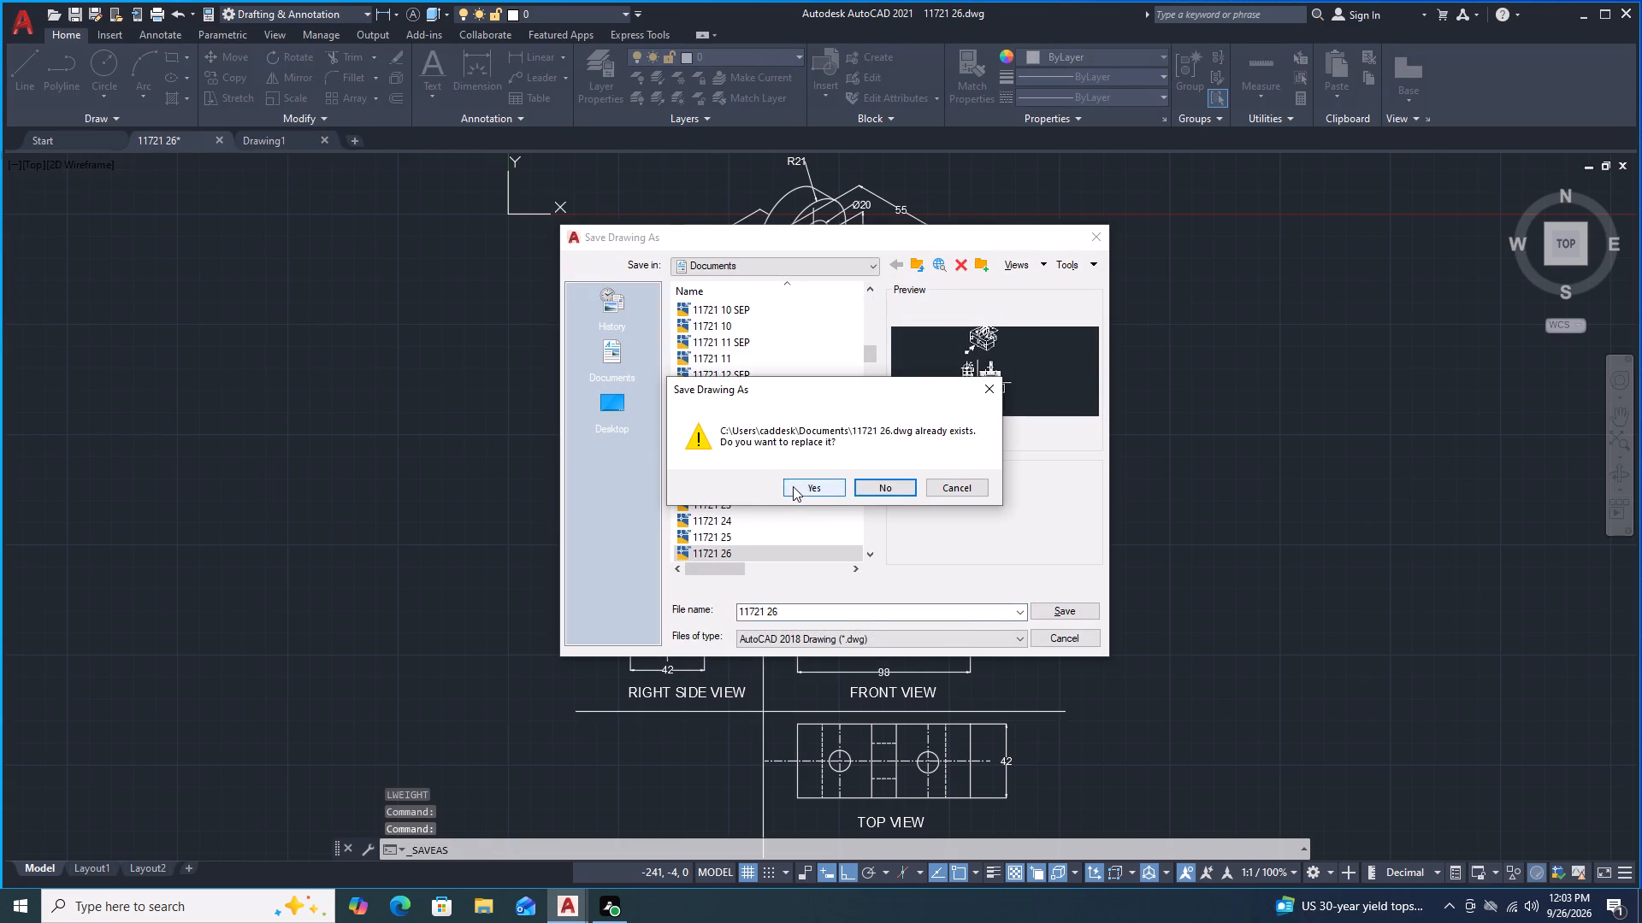
click(793, 486)
Set up a centred plot with AutoCAD PDF (High Quality Print).pc3, using a window around the isometric and all three orthographic views.
key(ctrl+p)
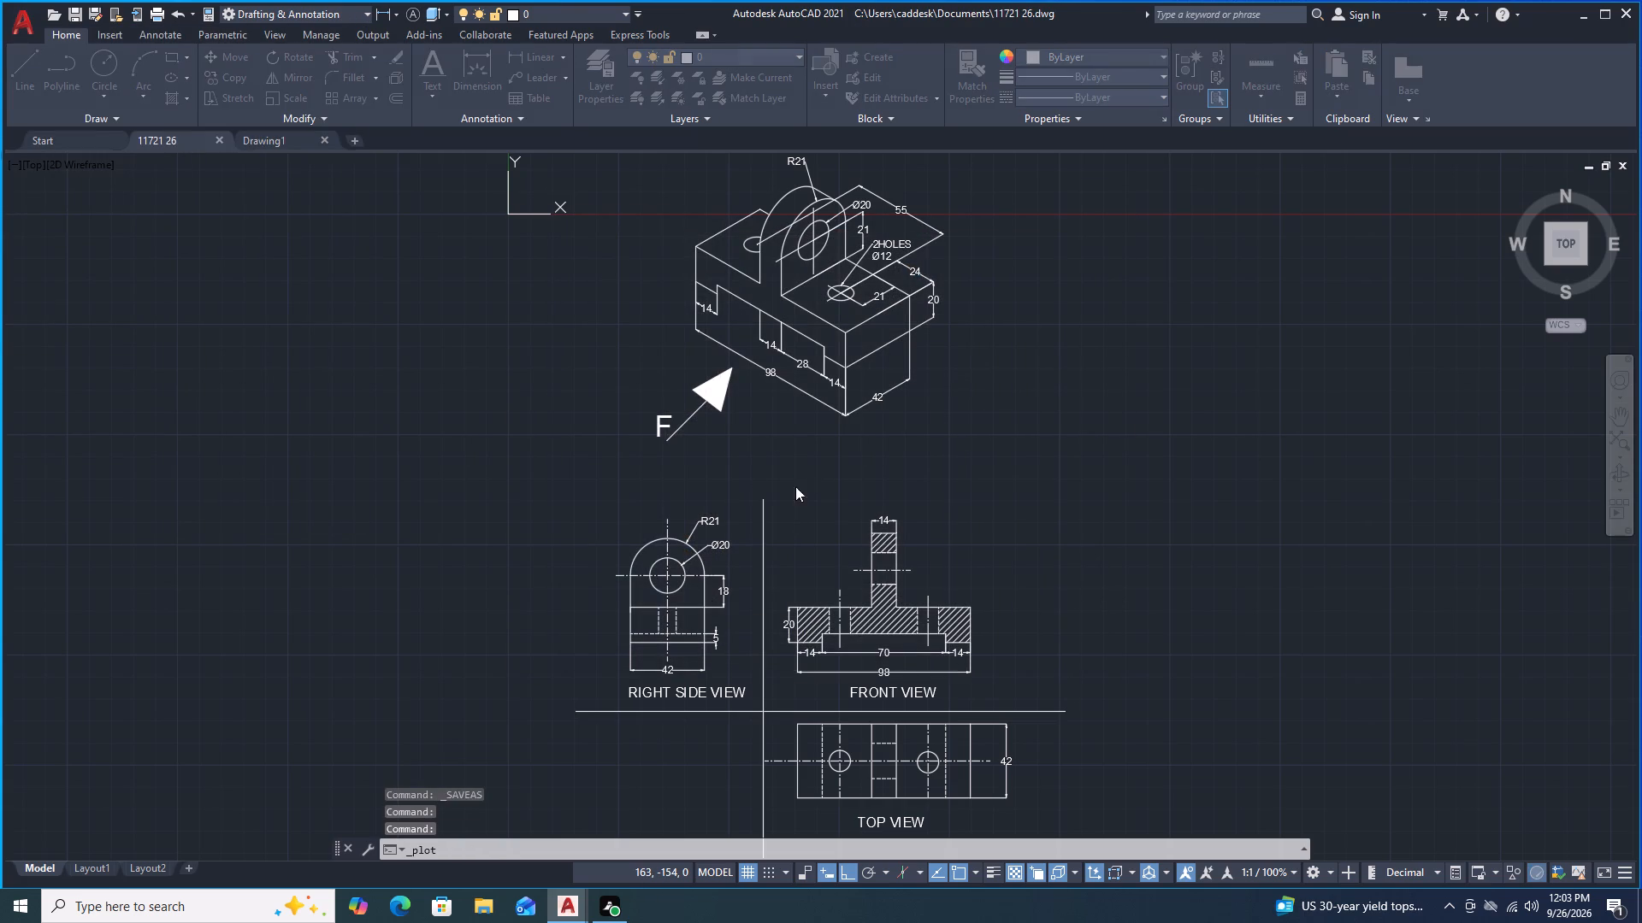
click(706, 323)
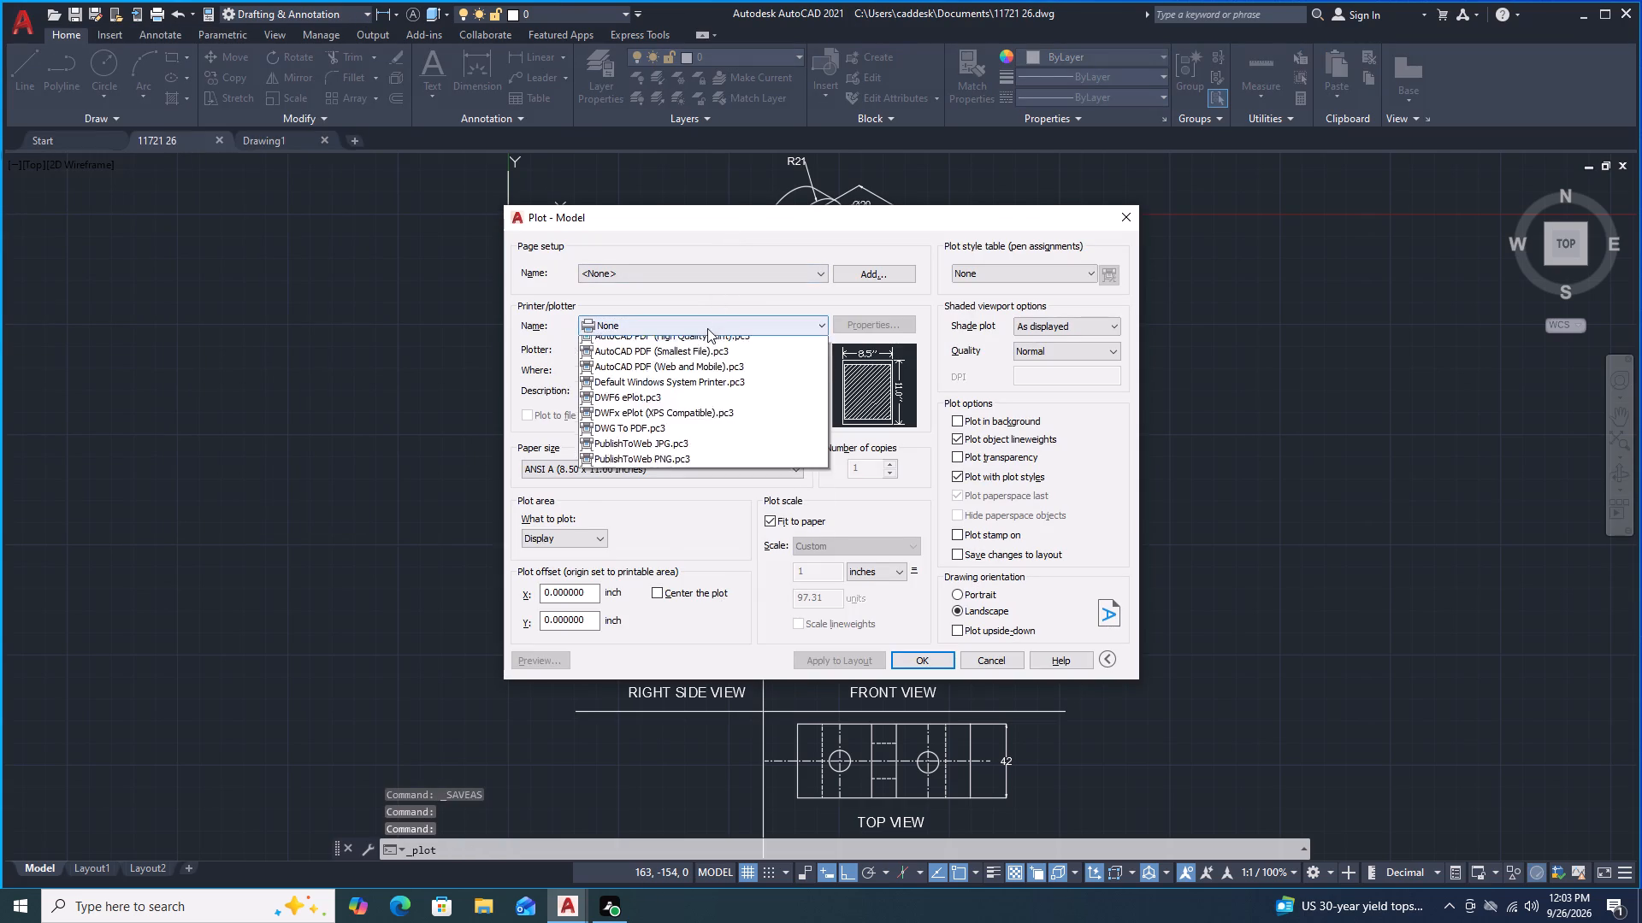
click(663, 439)
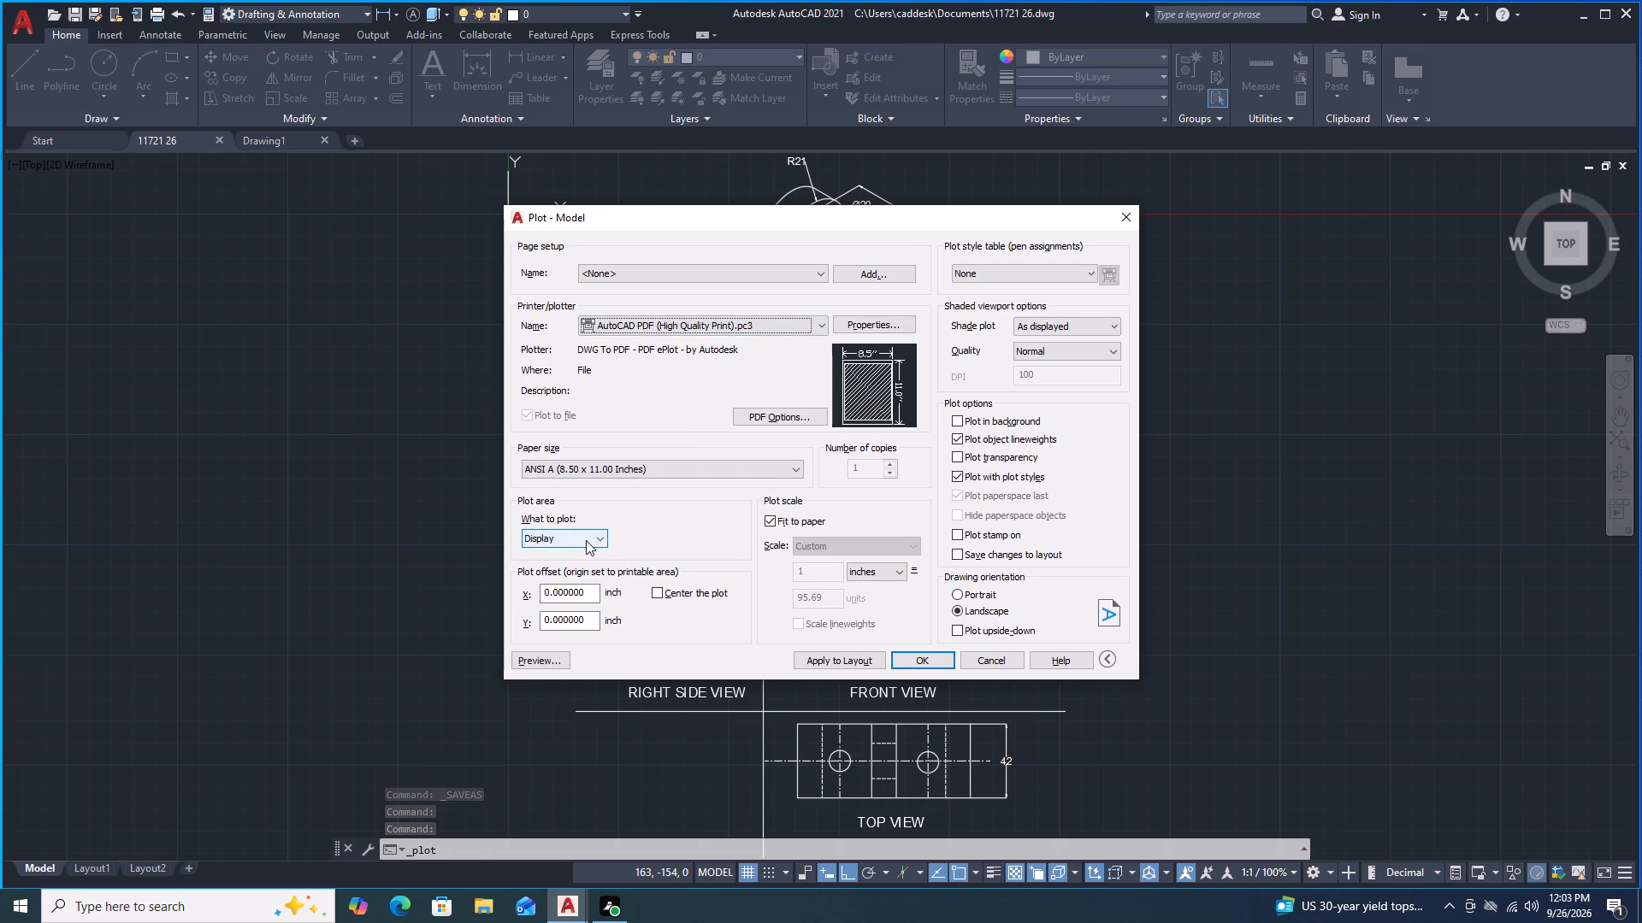
click(586, 540)
click(562, 585)
scroll(475, 422, down, 2)
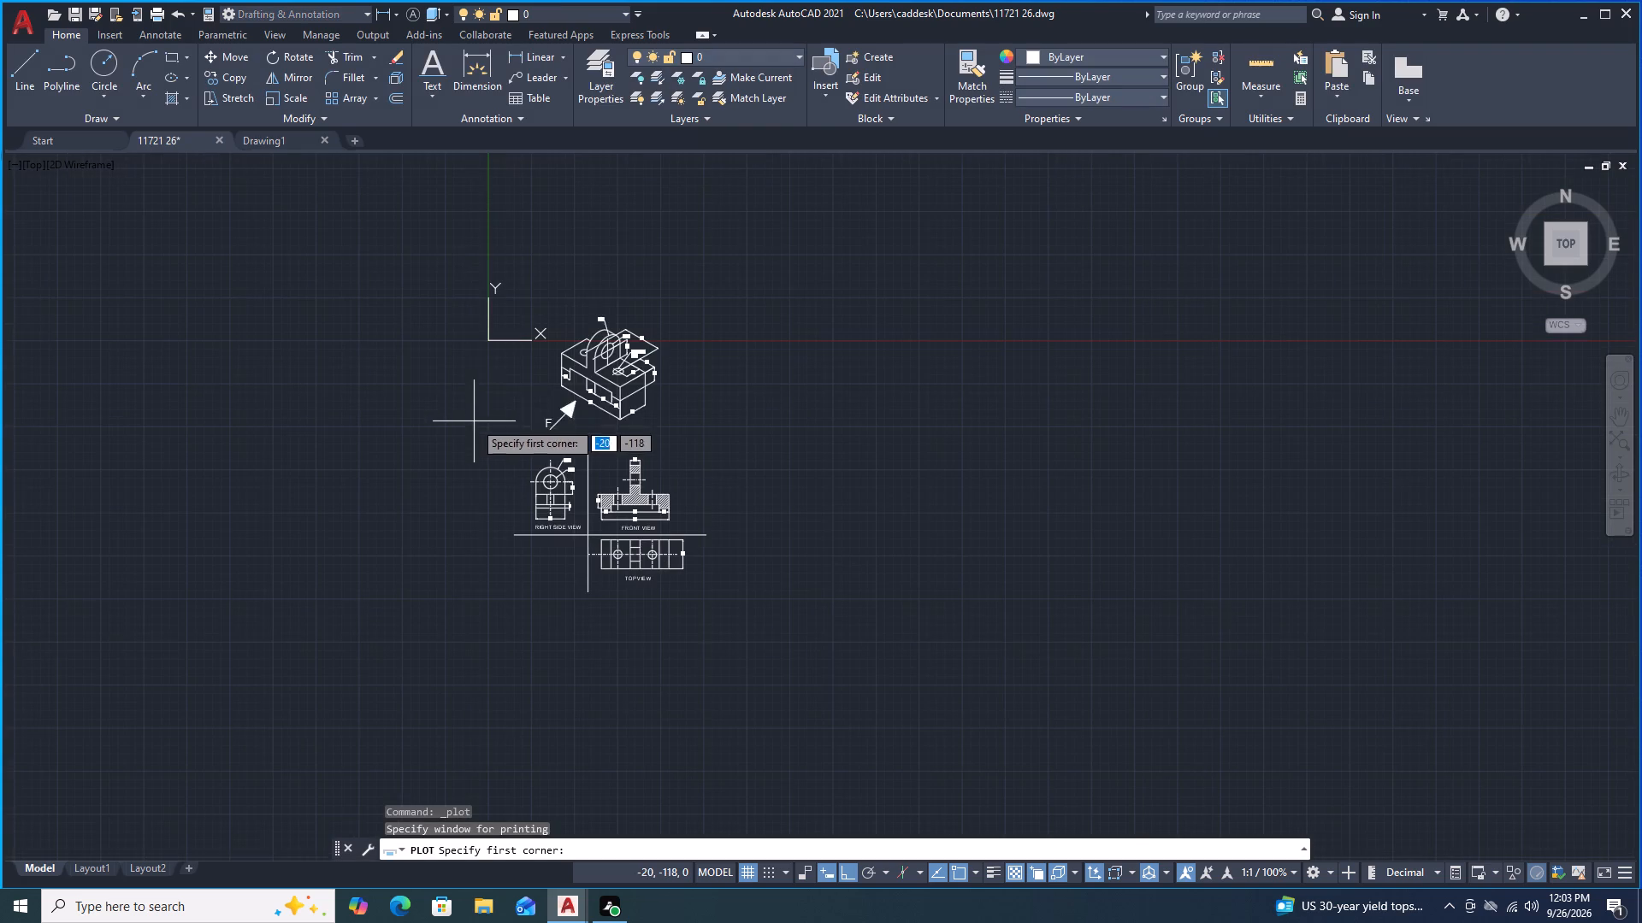
click(450, 302)
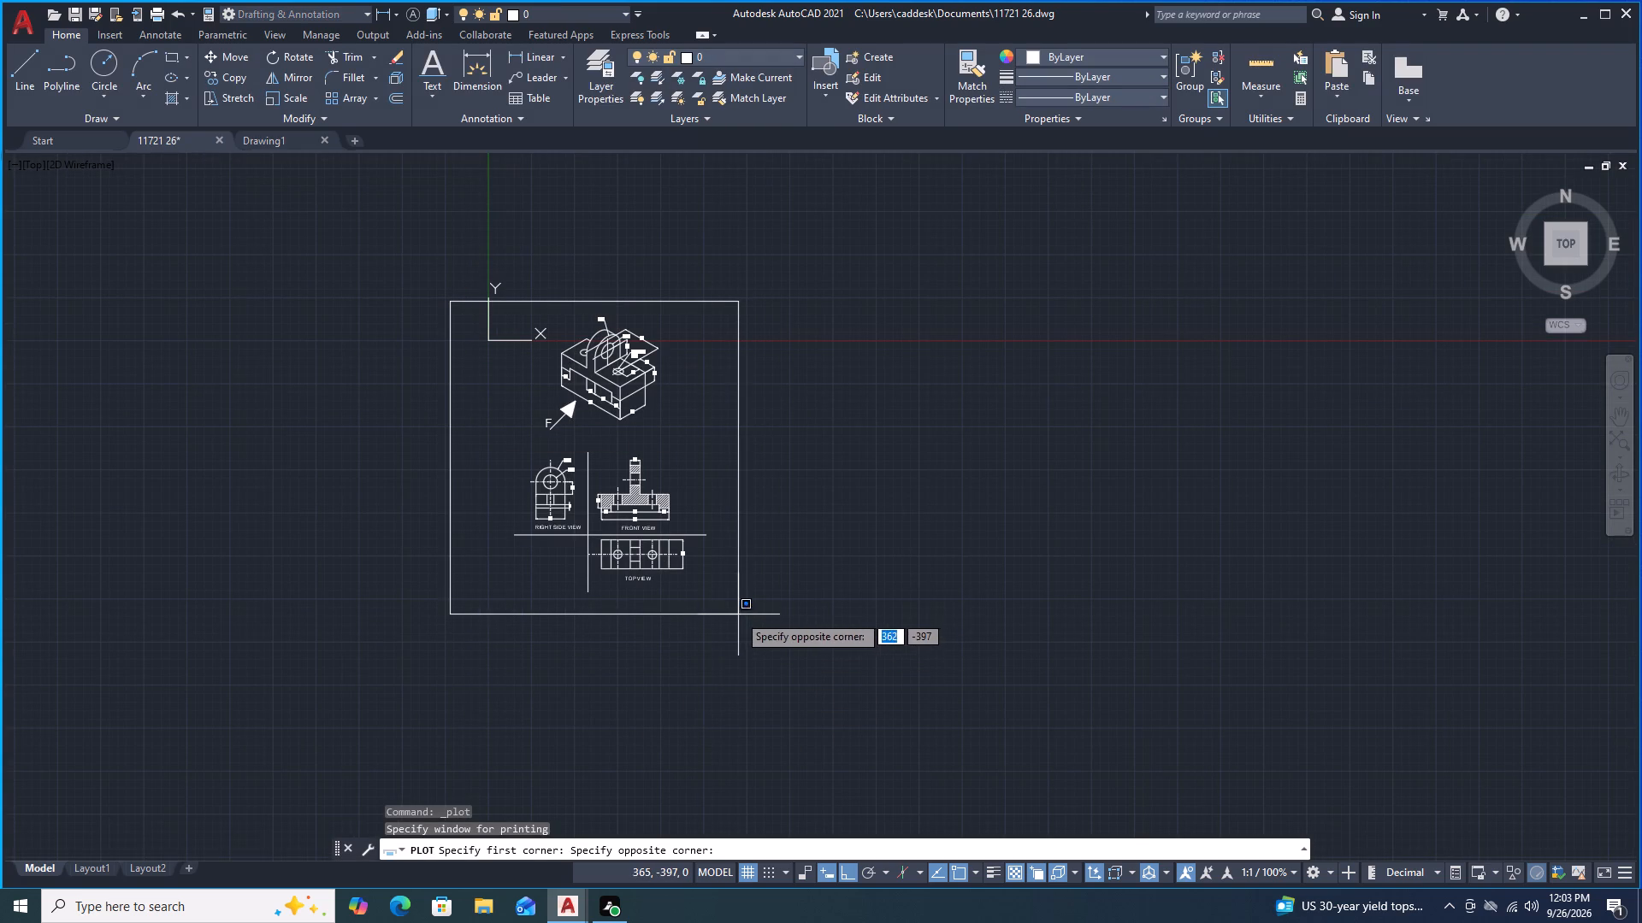
click(734, 611)
click(699, 588)
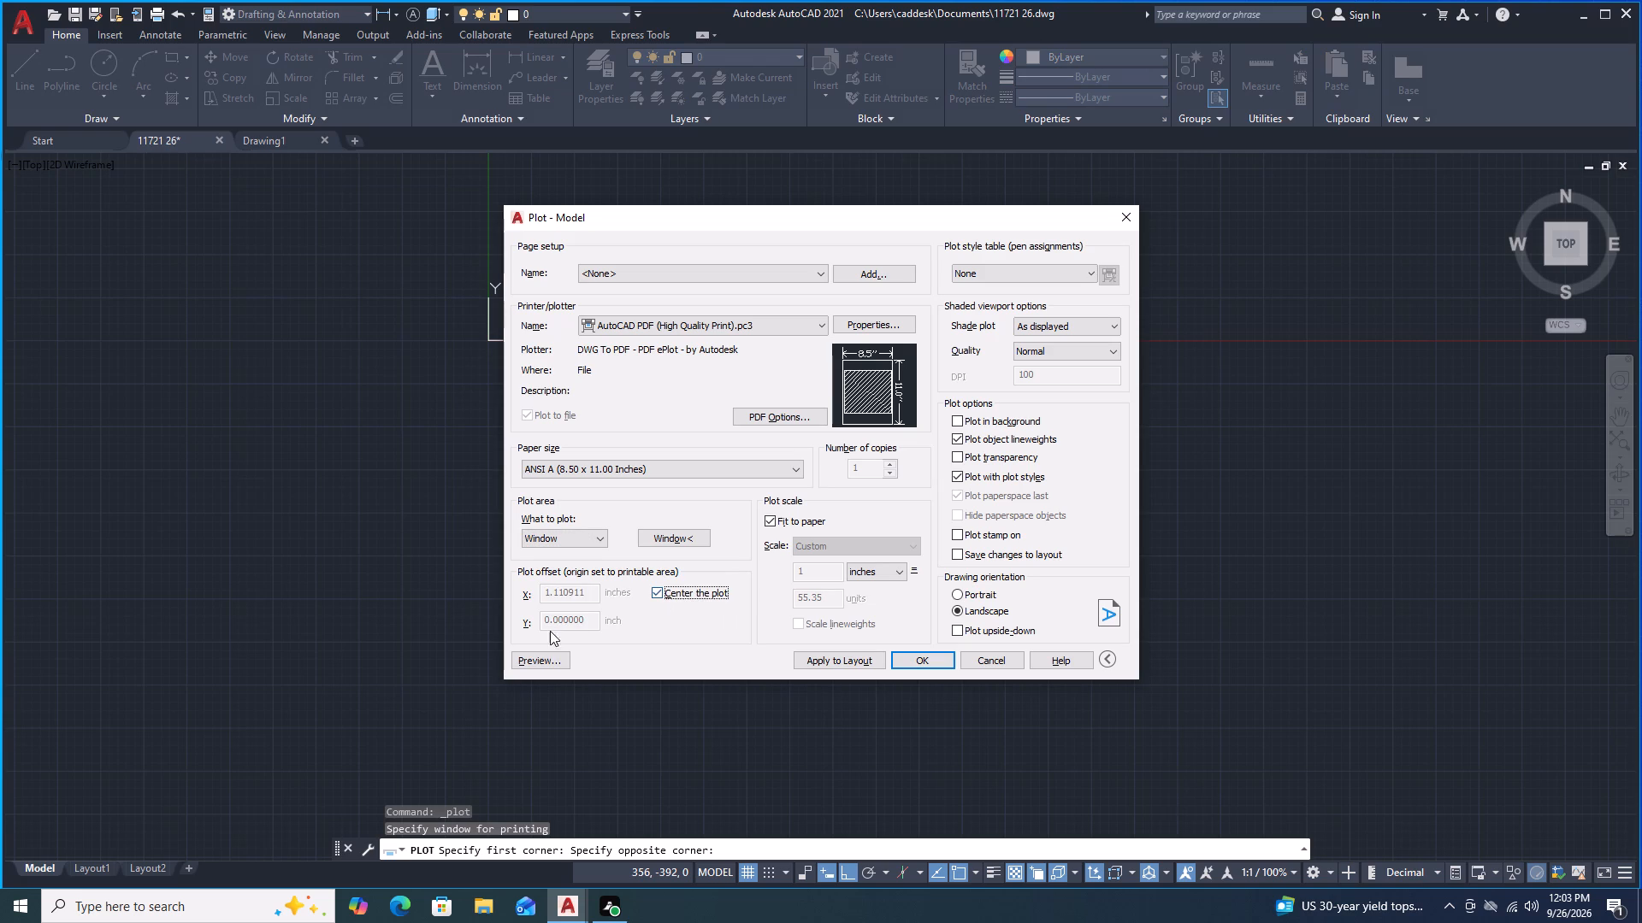
Preview the plot, output it to Documents as 11721 26-Model.pdf, and close the opened PDF.
click(534, 666)
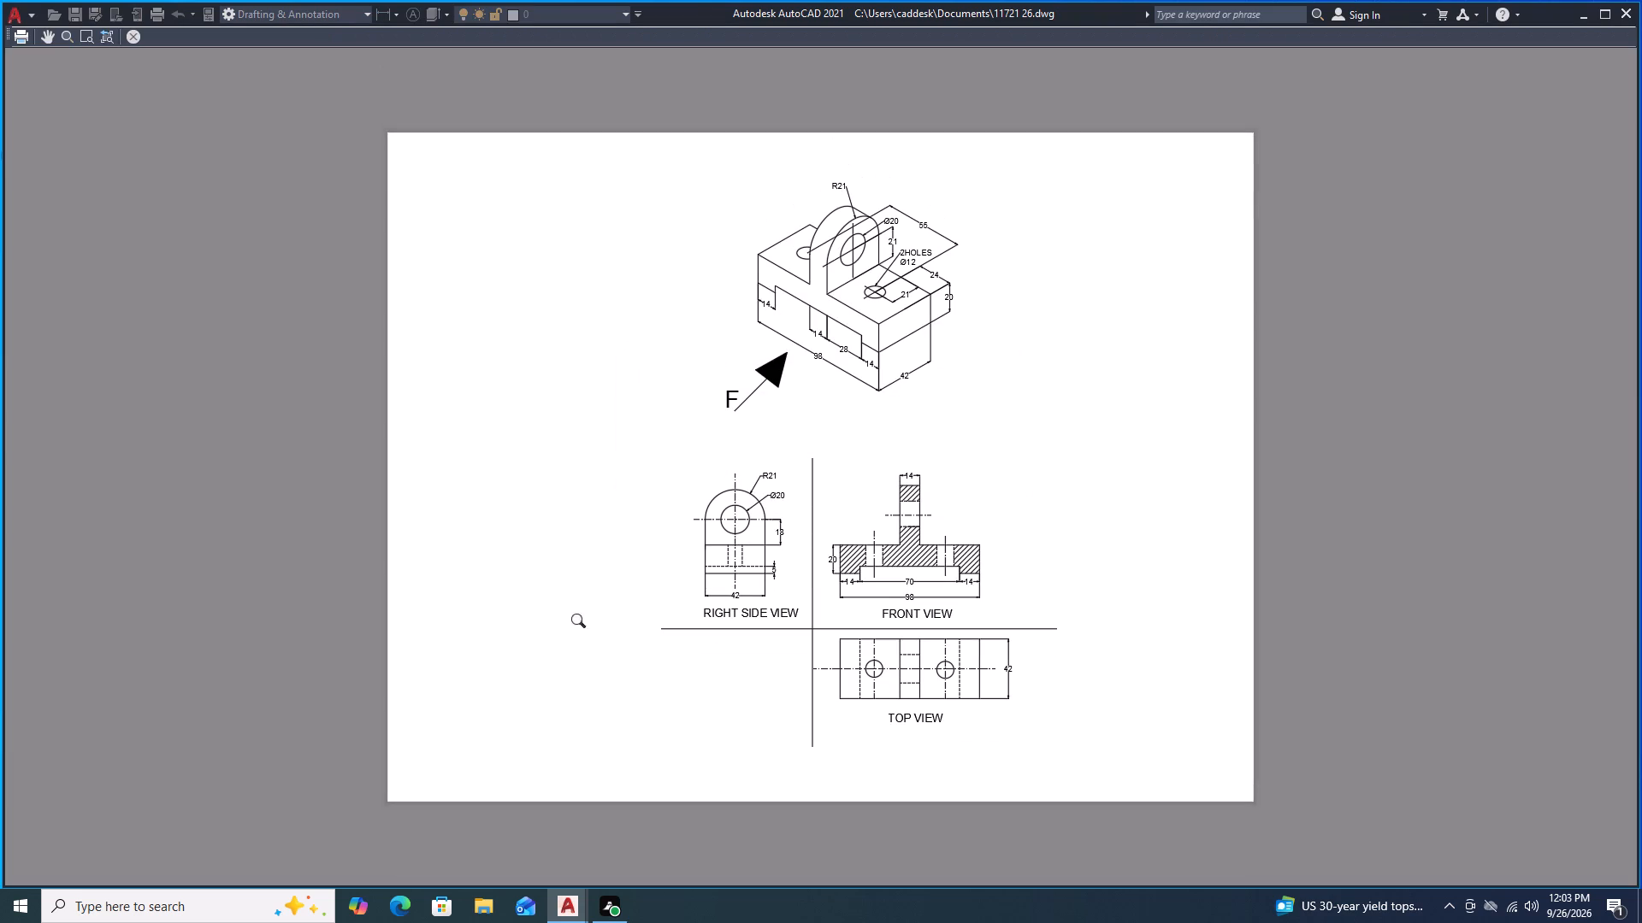
click(129, 34)
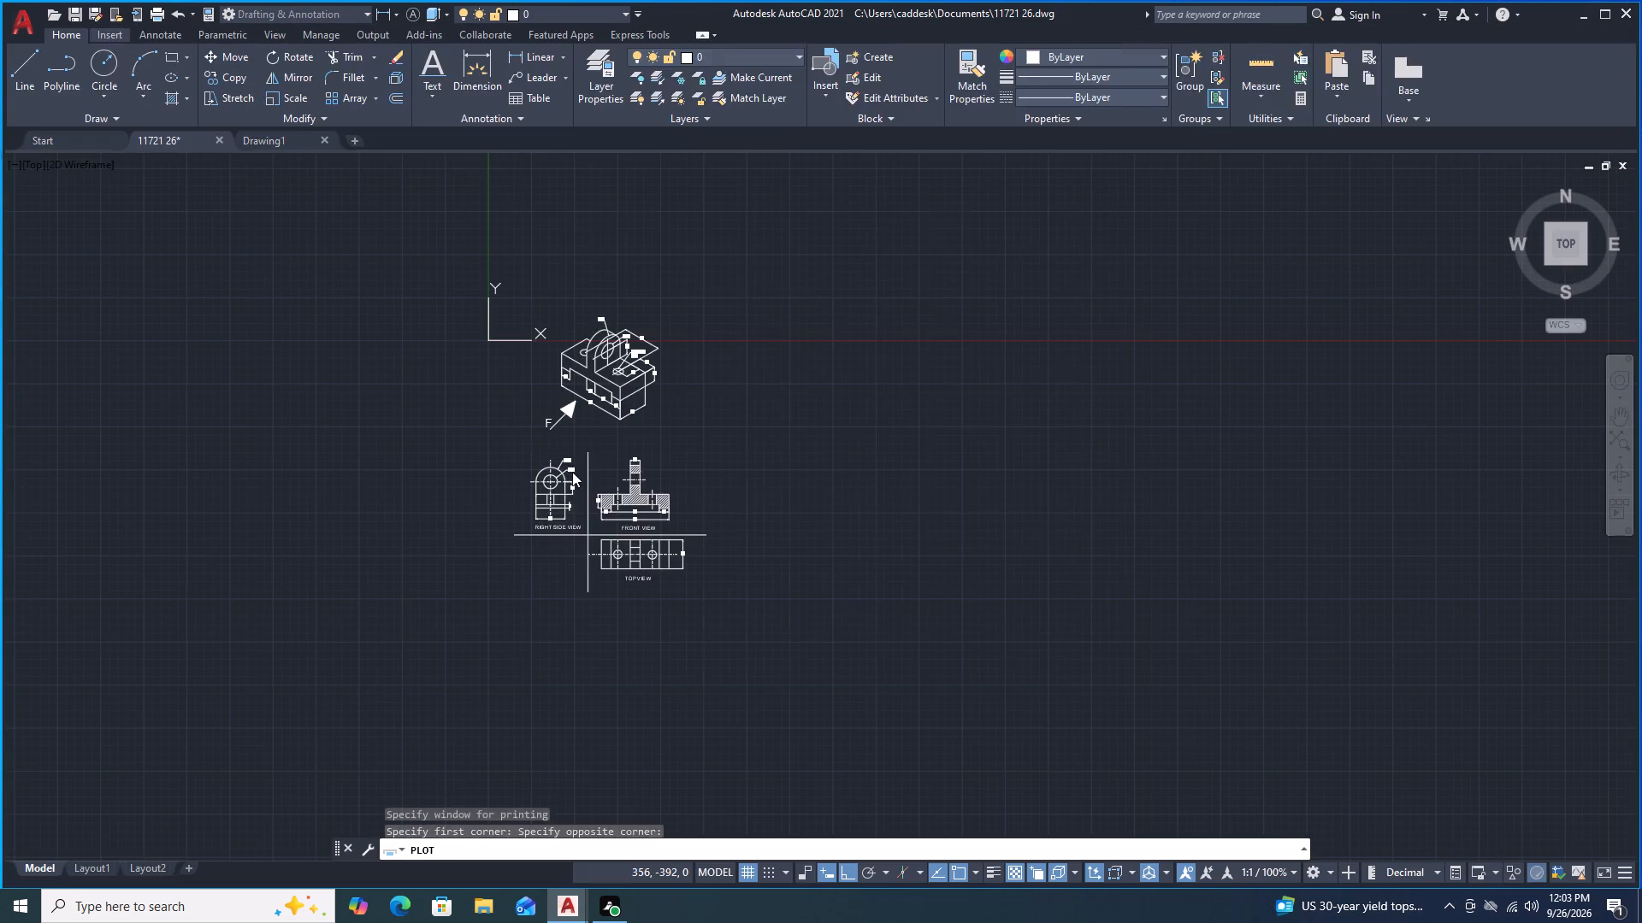
double_click(907, 656)
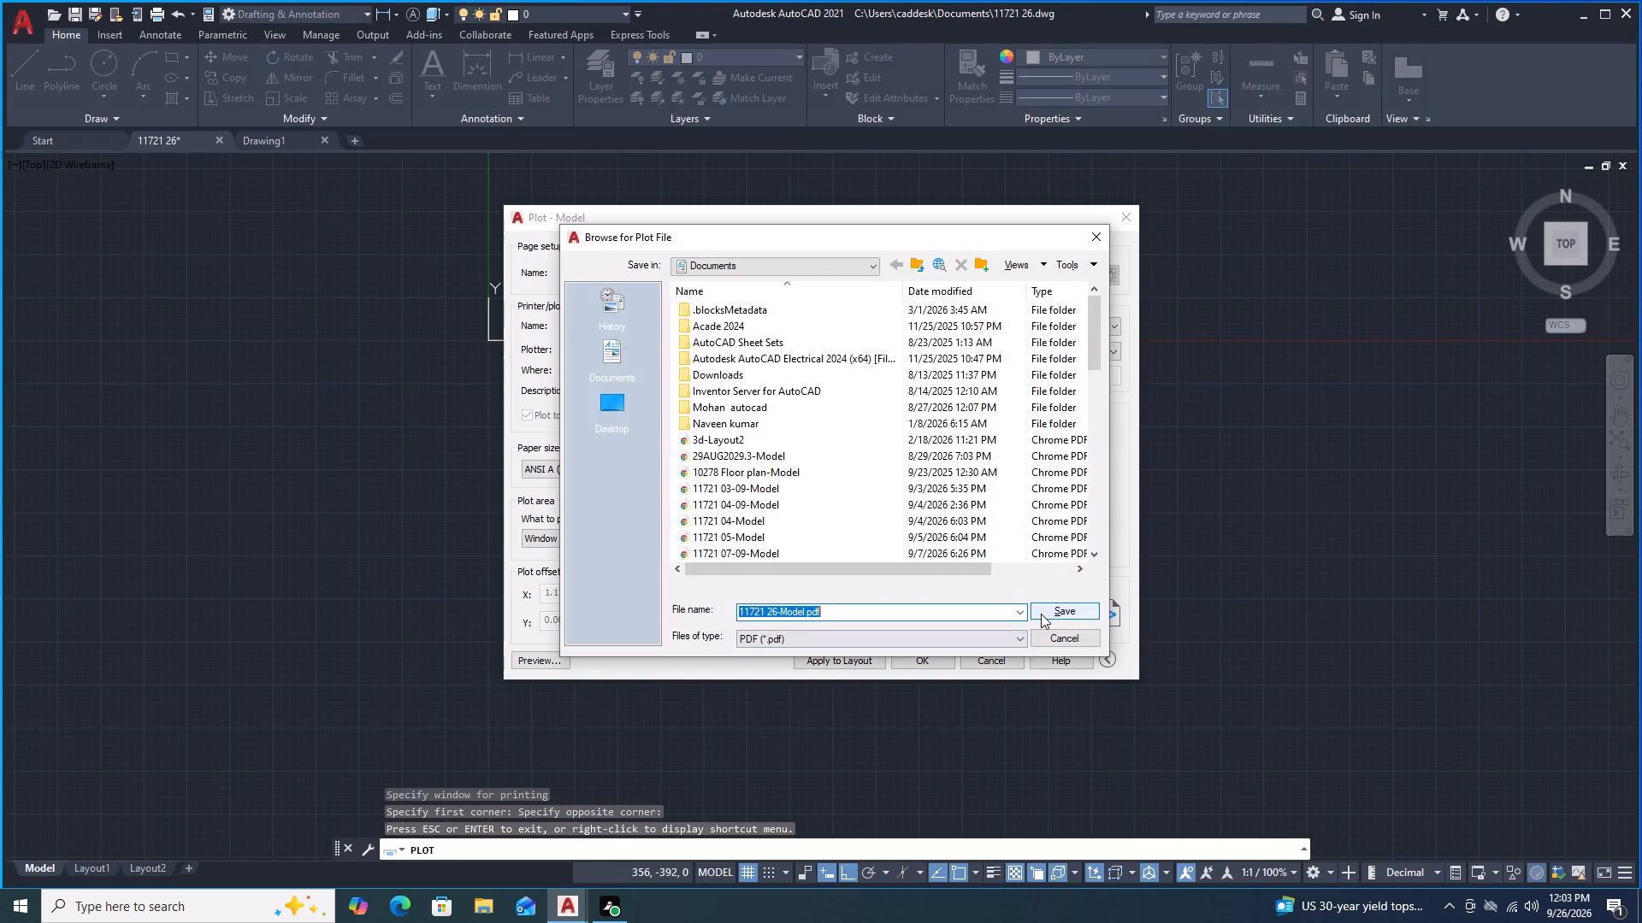
click(1041, 614)
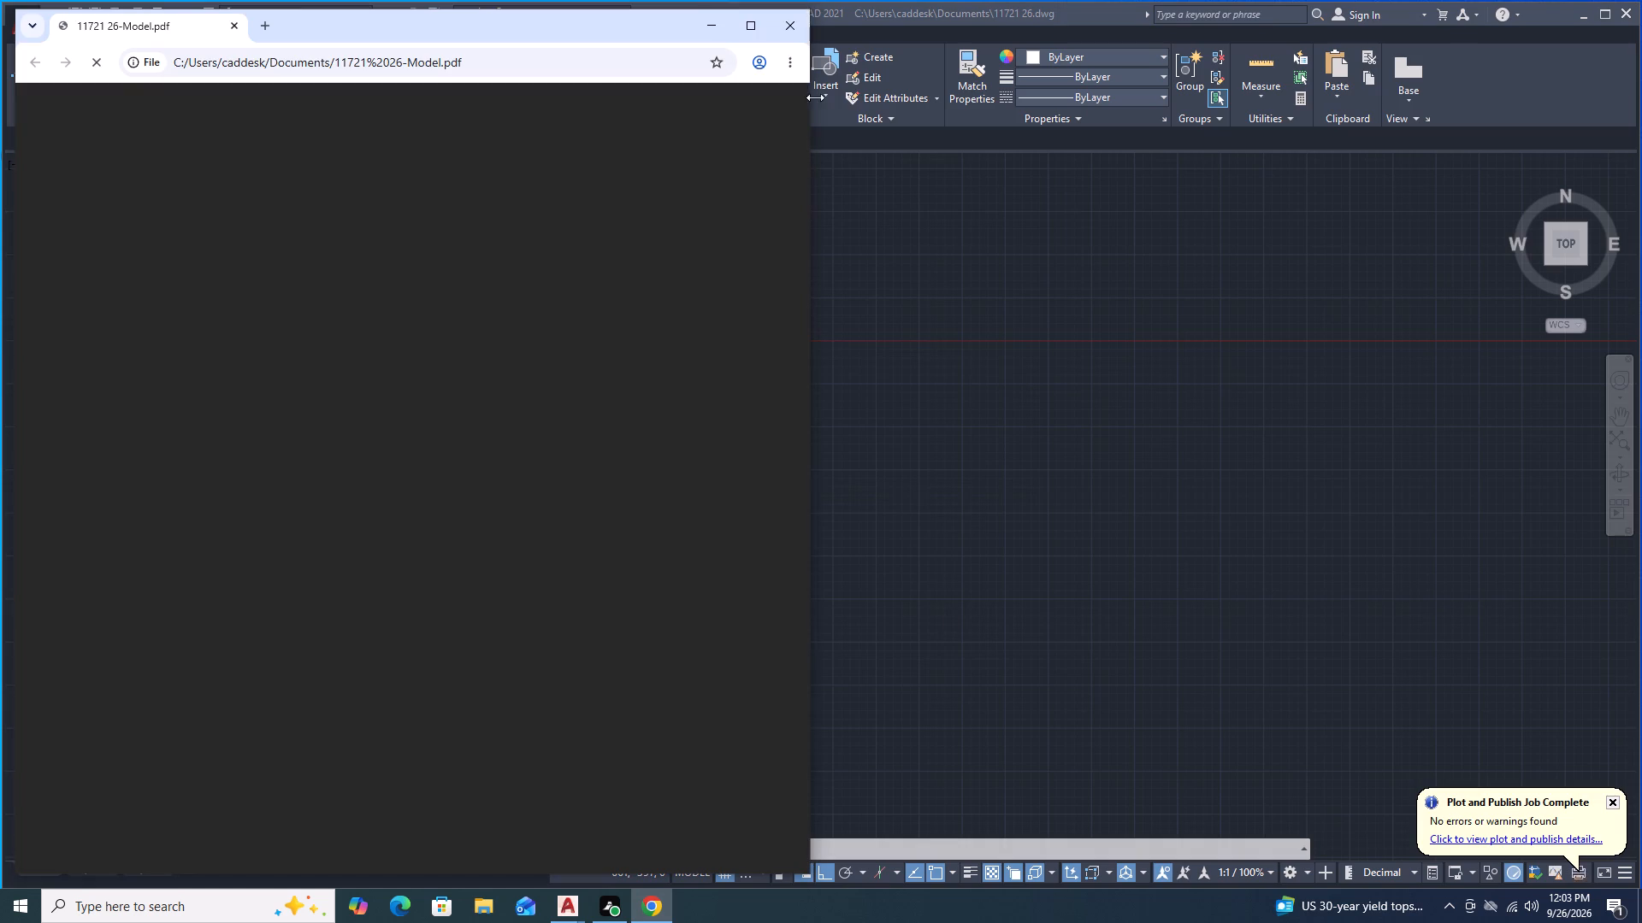
click(783, 31)
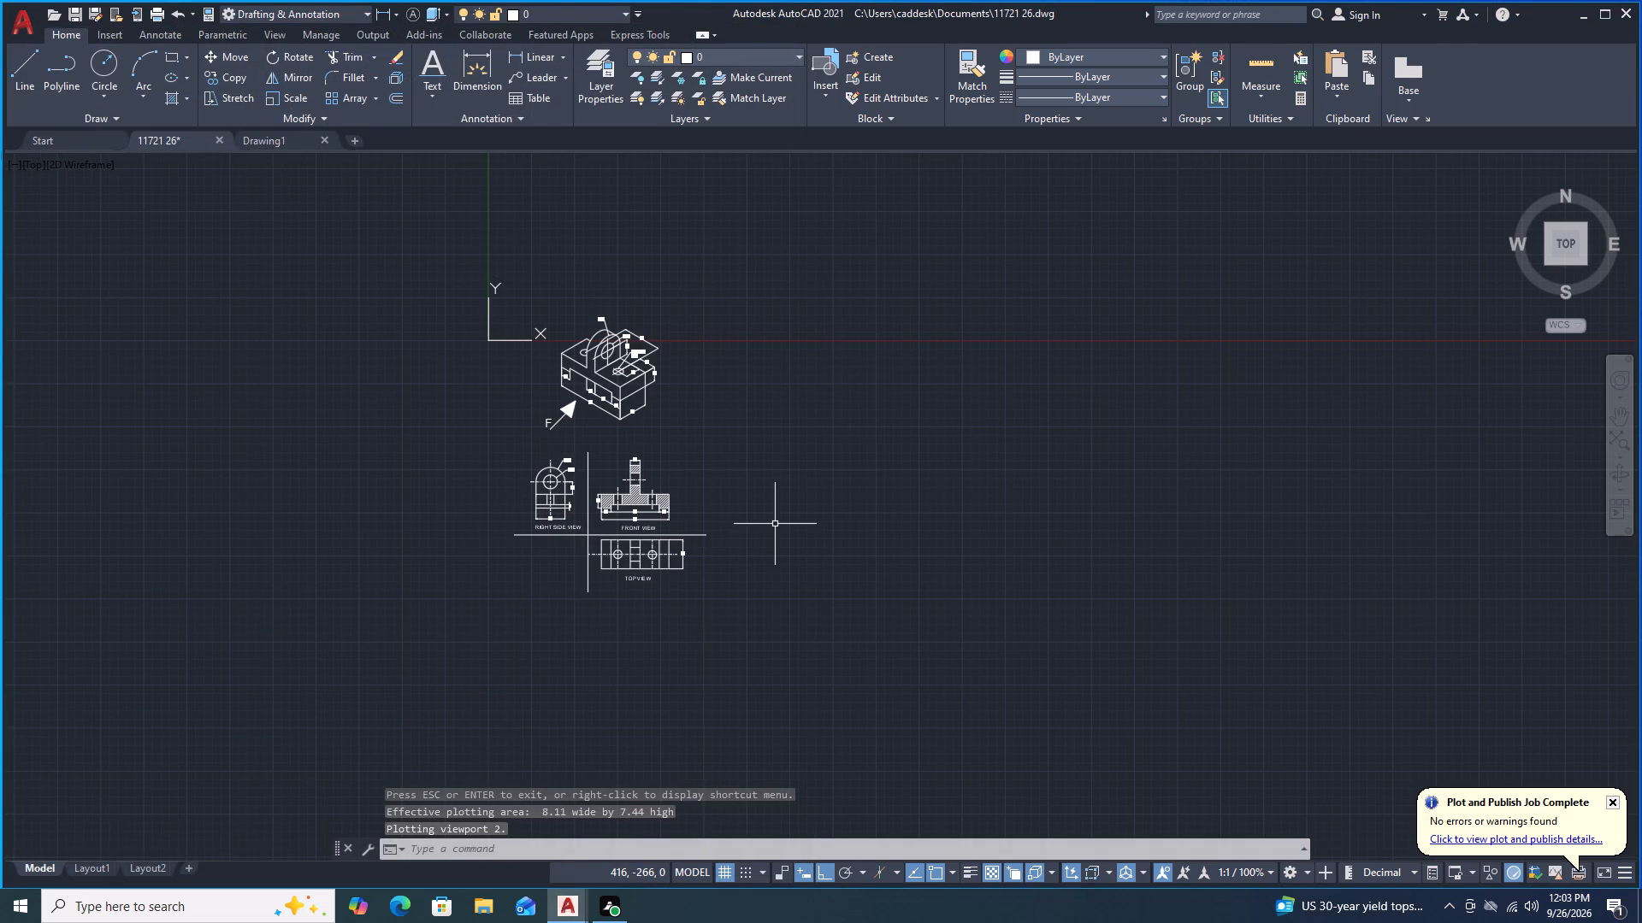
Query the drawing's log file name and path with LOGFILENAME.
text(LOG)
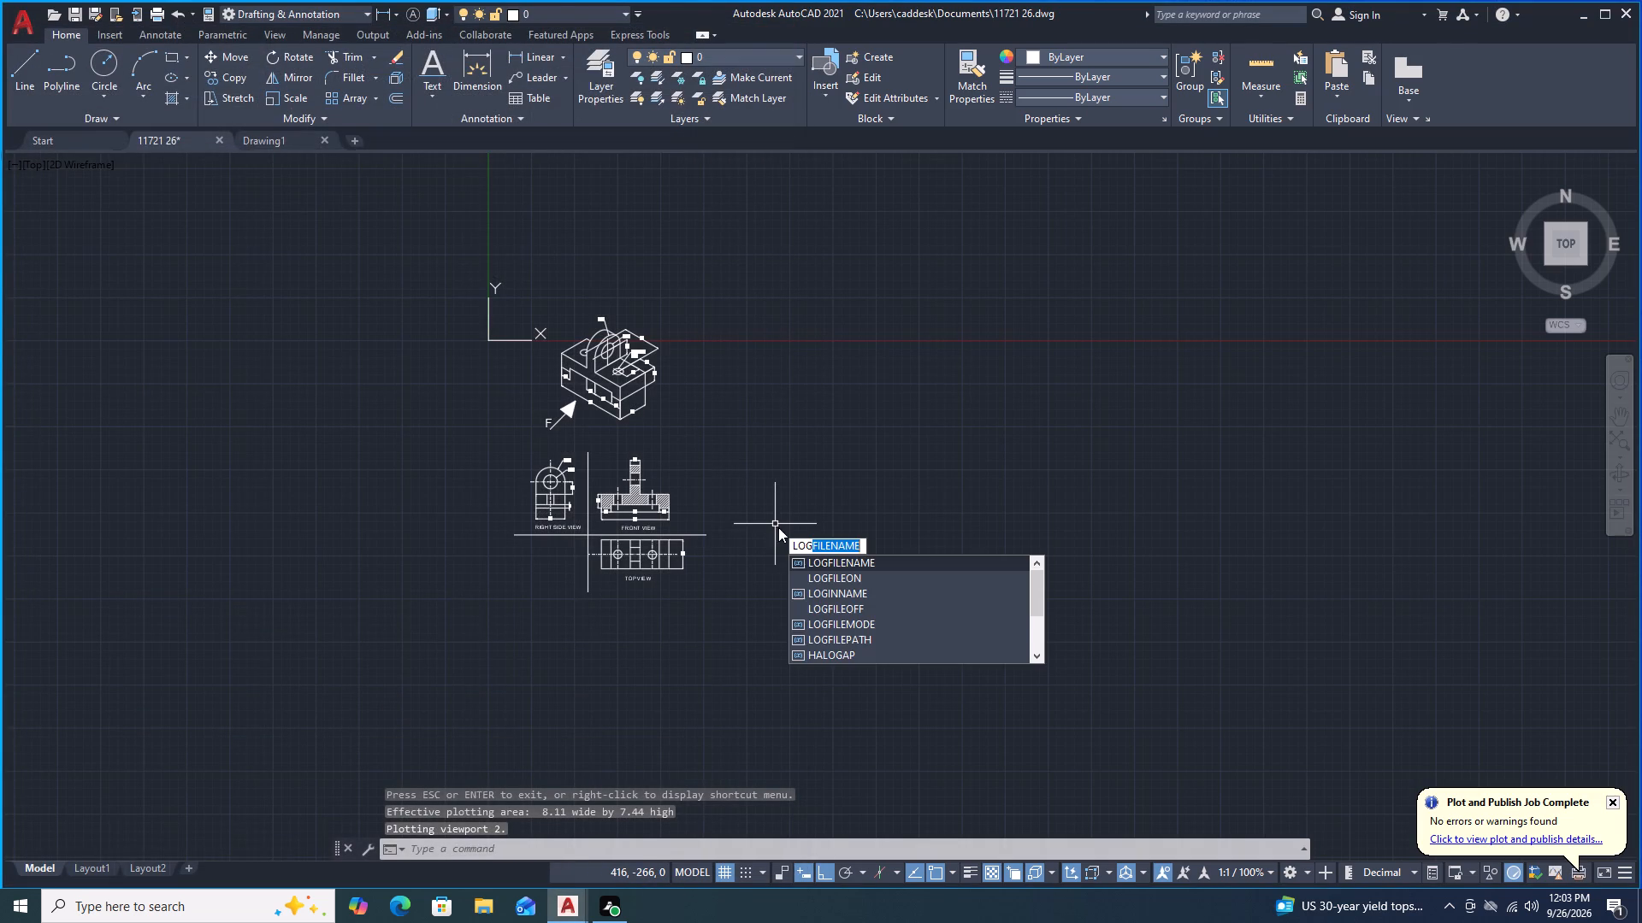
click(839, 564)
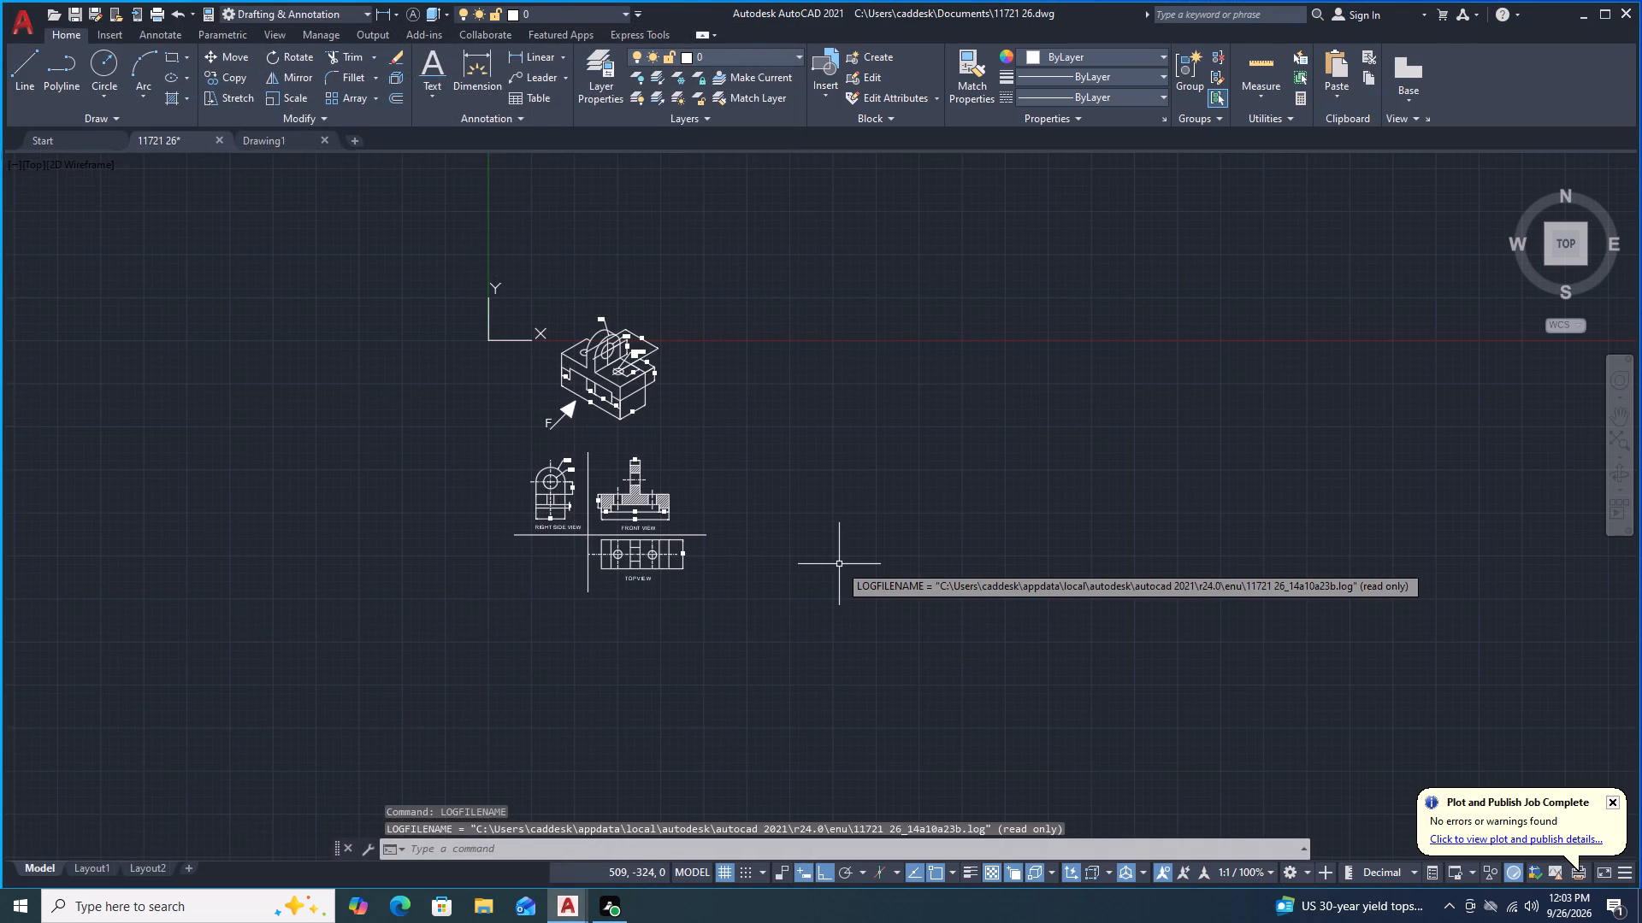